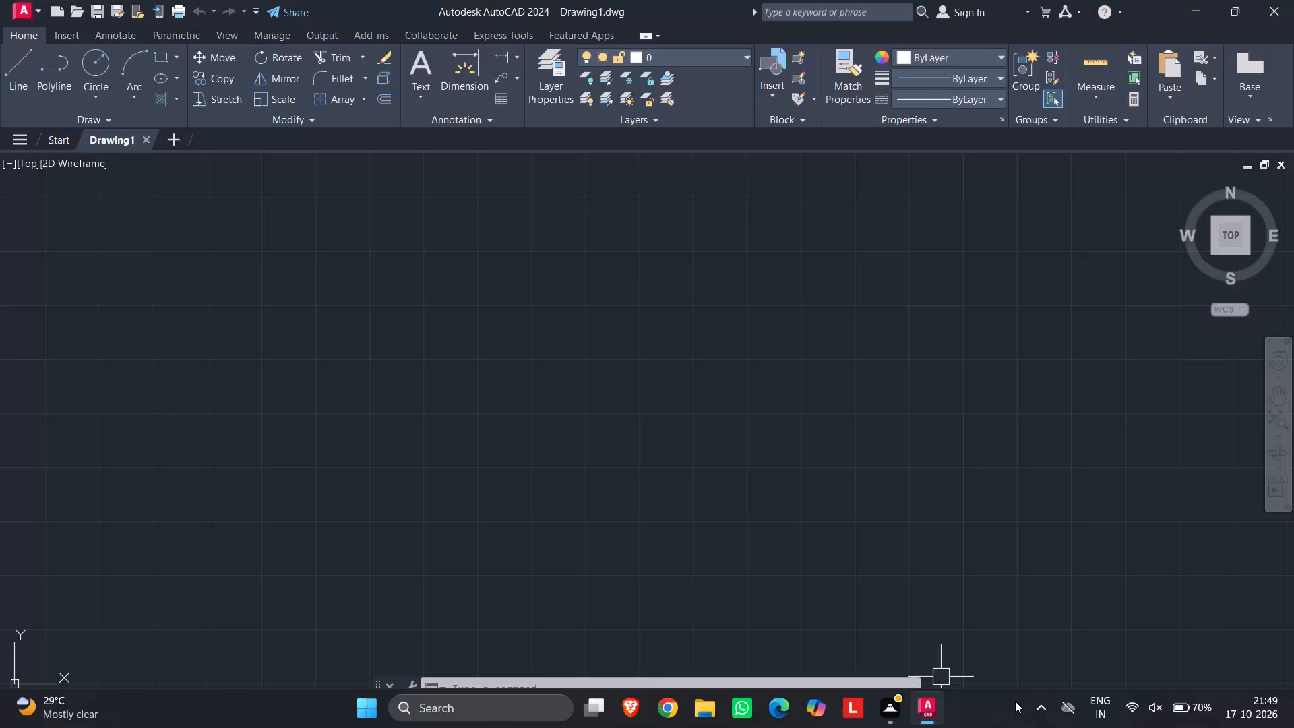
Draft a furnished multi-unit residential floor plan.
Turn on log file recording for the drawing session with LOGFILEON.
{"action": "type", "text": "lo"}
{"action": "key", "text": "g"}
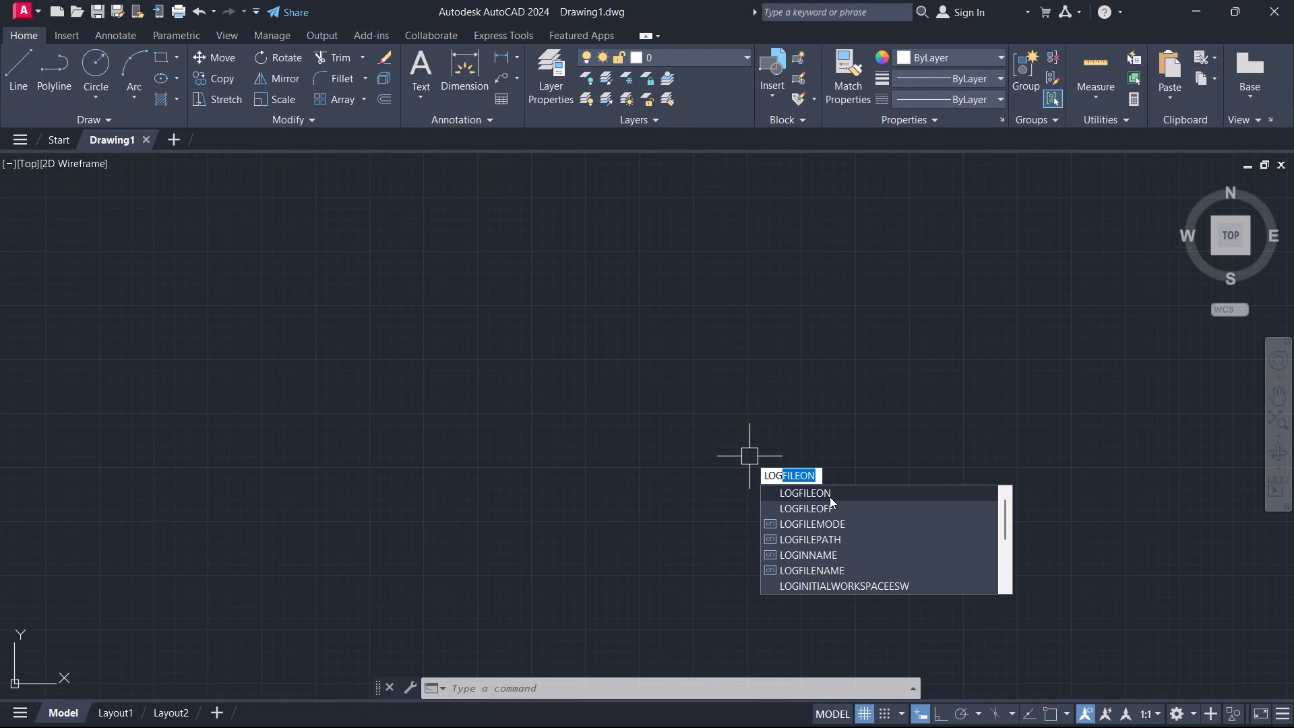
{"action": "left_click", "coordinate": [830, 497]}
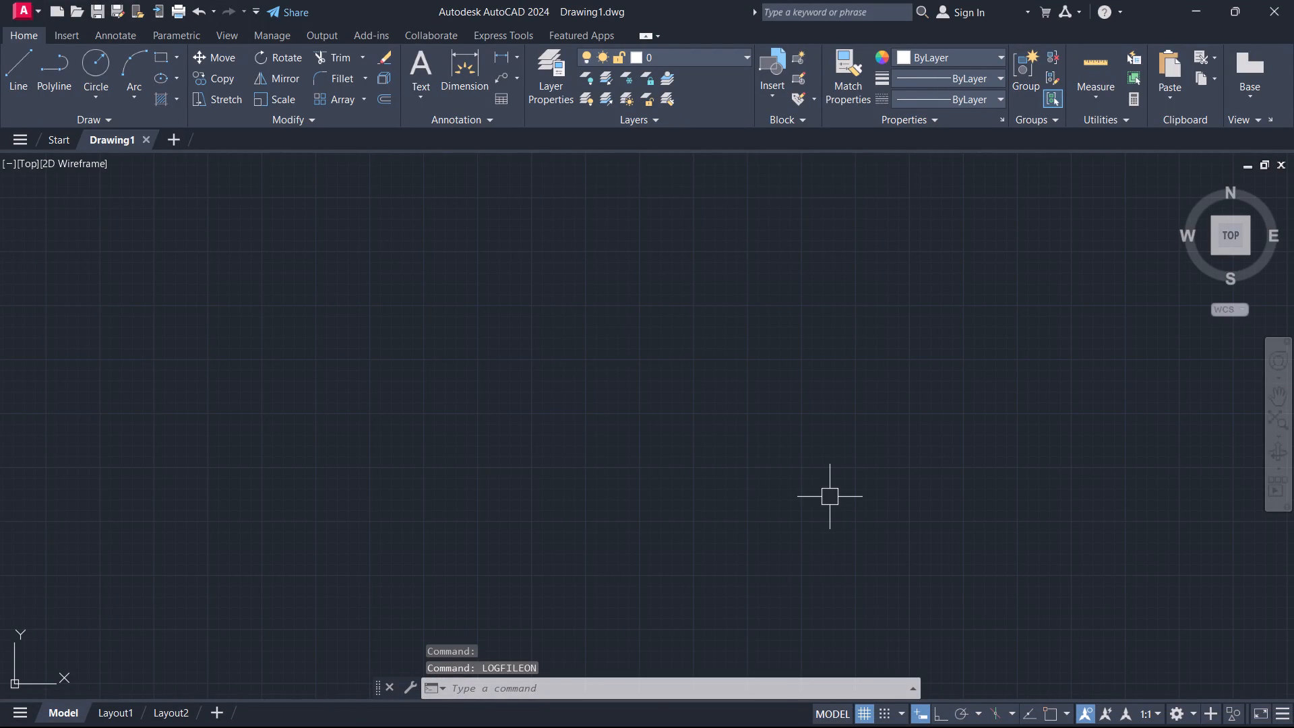
Open the Drawing Units settings.
{"action": "type", "text": "un"}
{"action": "key", "text": "space"}
{"action": "type", "text": "``"}
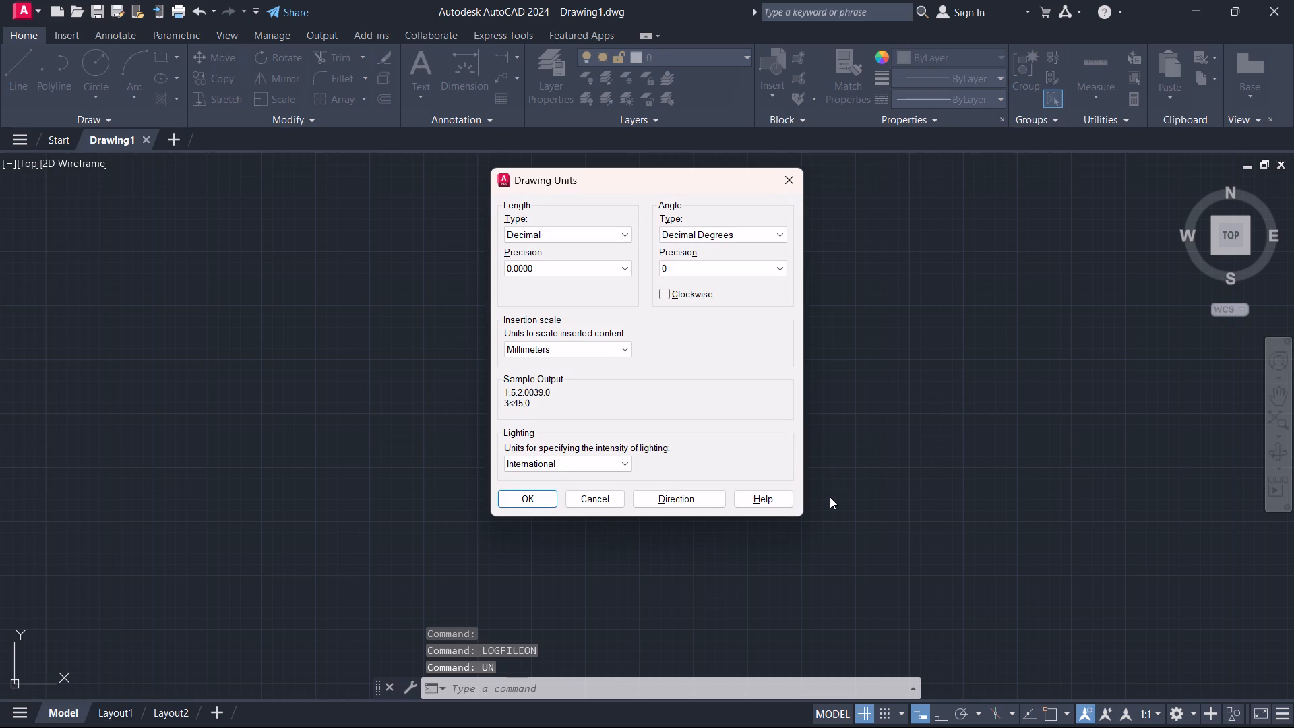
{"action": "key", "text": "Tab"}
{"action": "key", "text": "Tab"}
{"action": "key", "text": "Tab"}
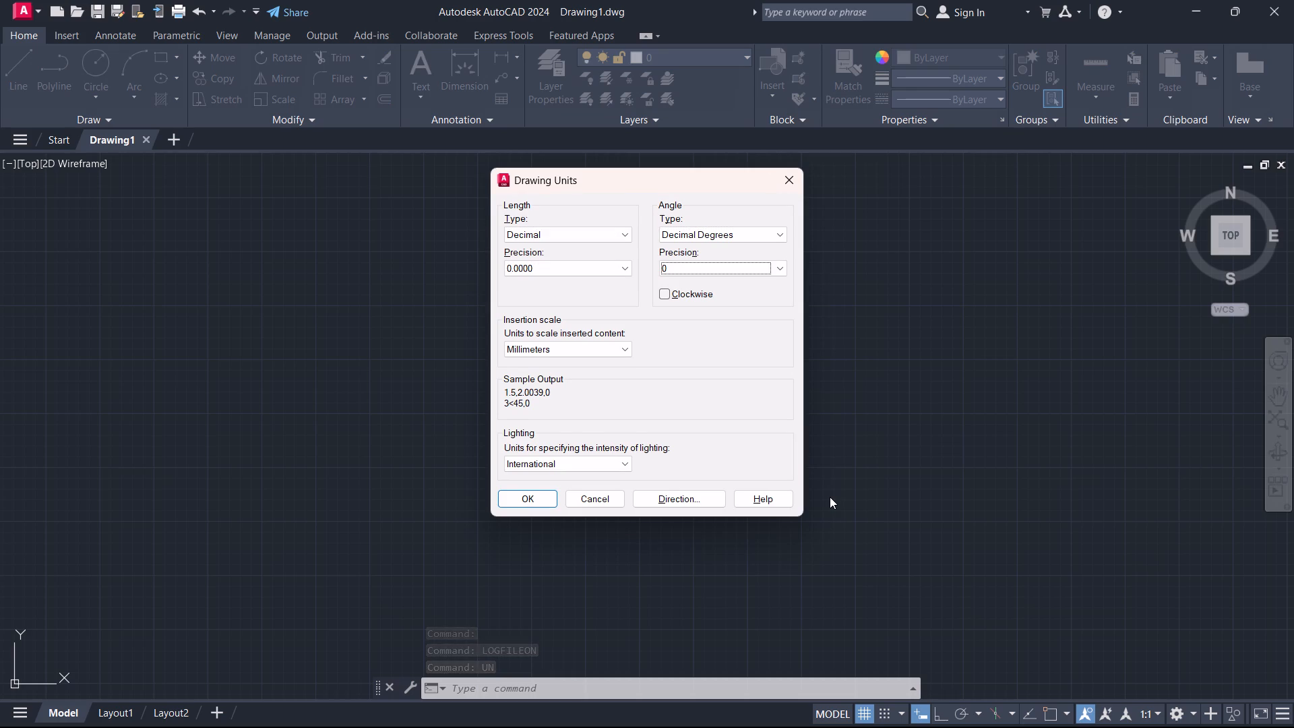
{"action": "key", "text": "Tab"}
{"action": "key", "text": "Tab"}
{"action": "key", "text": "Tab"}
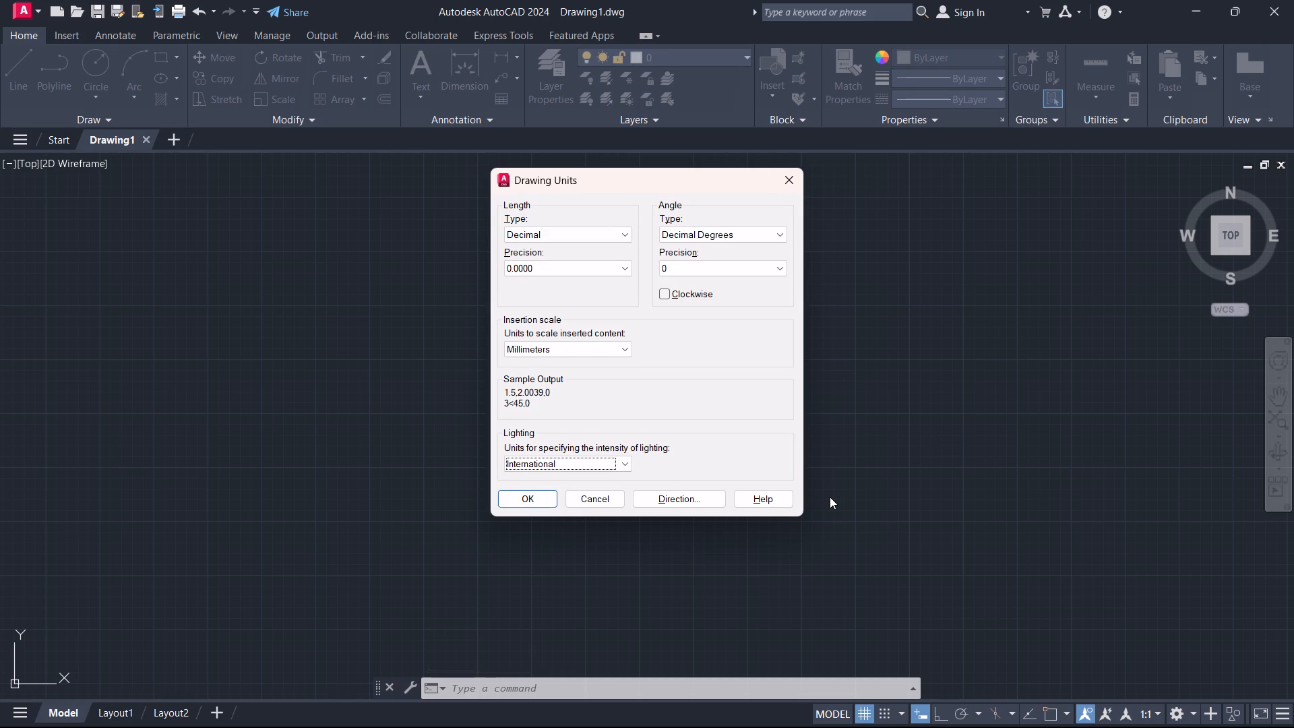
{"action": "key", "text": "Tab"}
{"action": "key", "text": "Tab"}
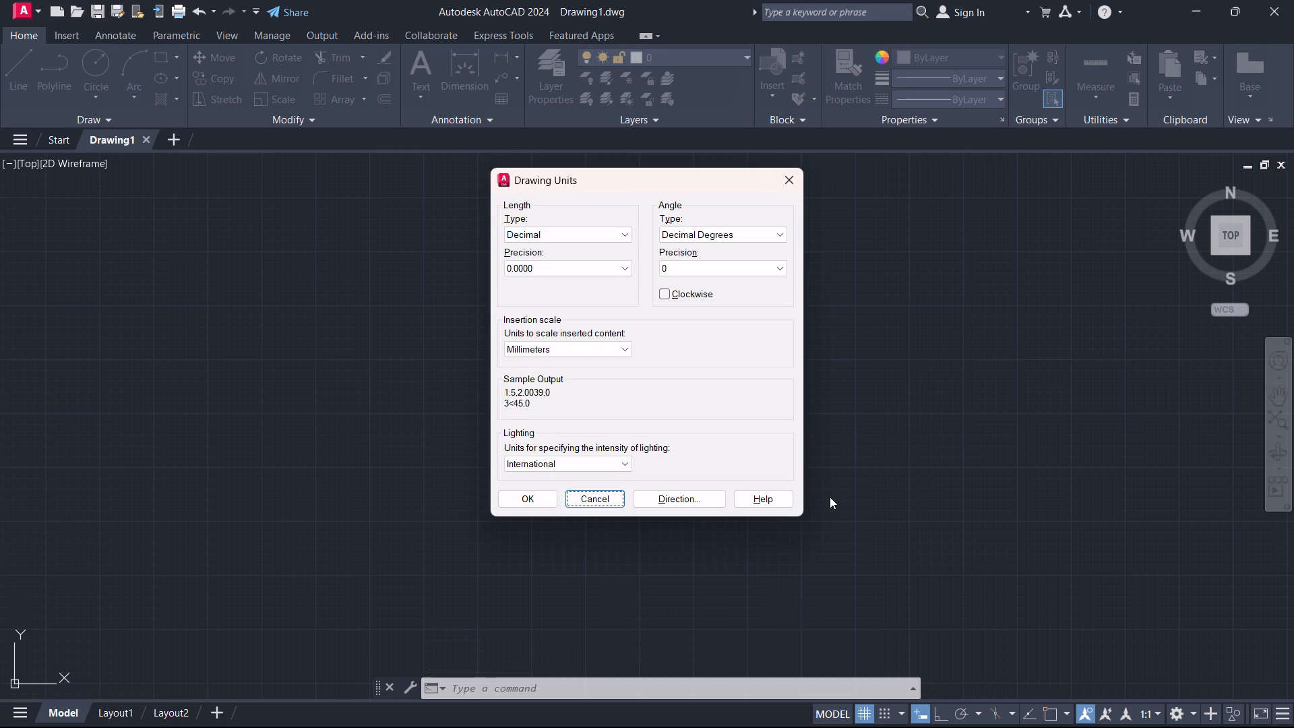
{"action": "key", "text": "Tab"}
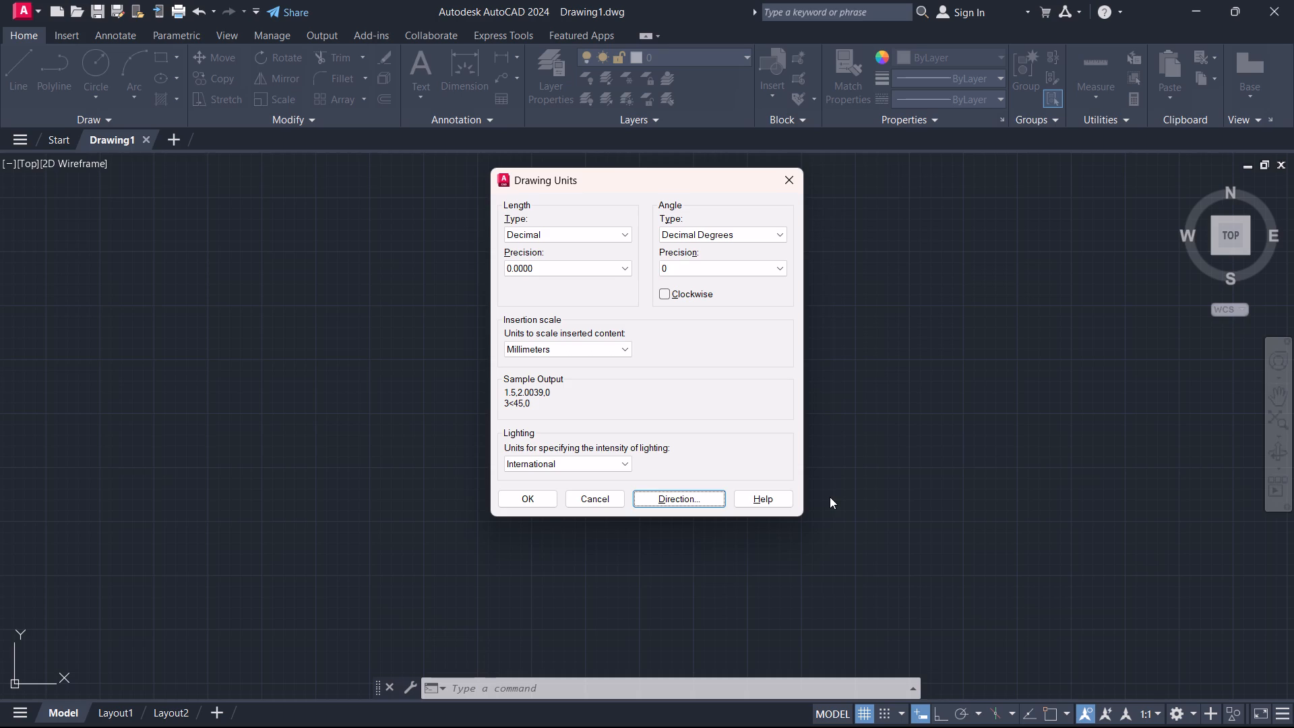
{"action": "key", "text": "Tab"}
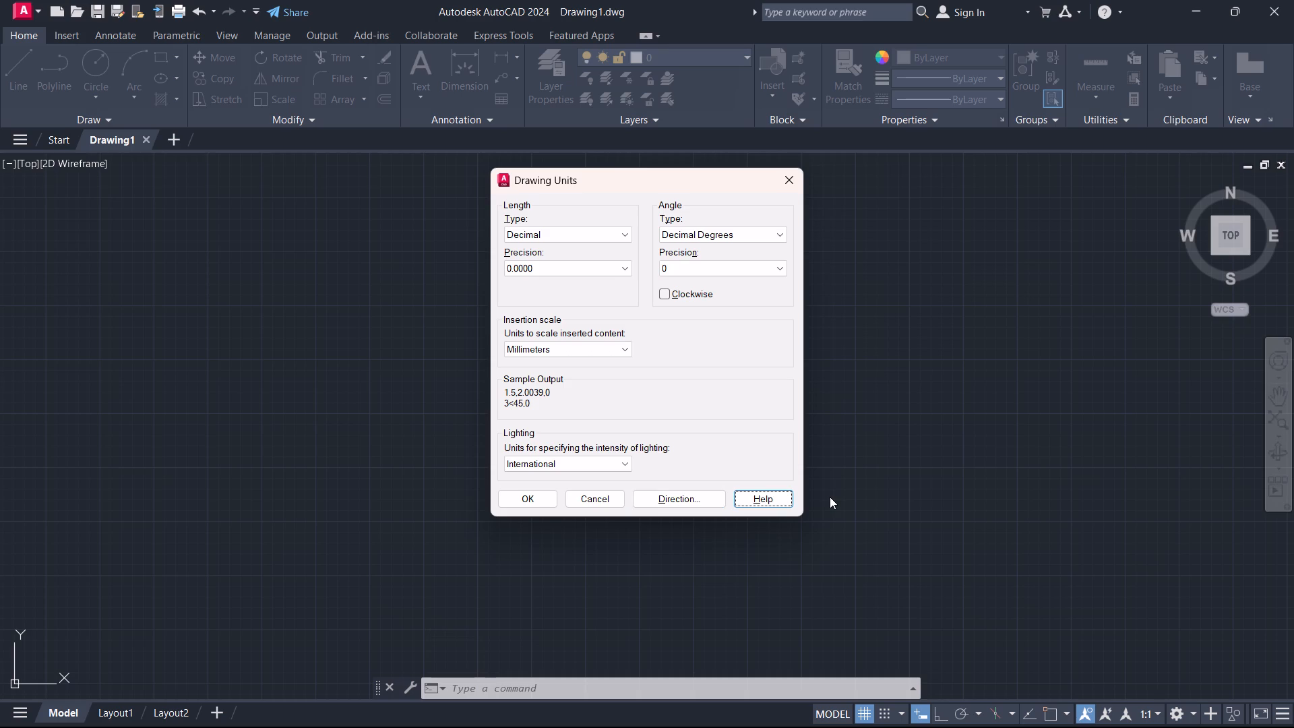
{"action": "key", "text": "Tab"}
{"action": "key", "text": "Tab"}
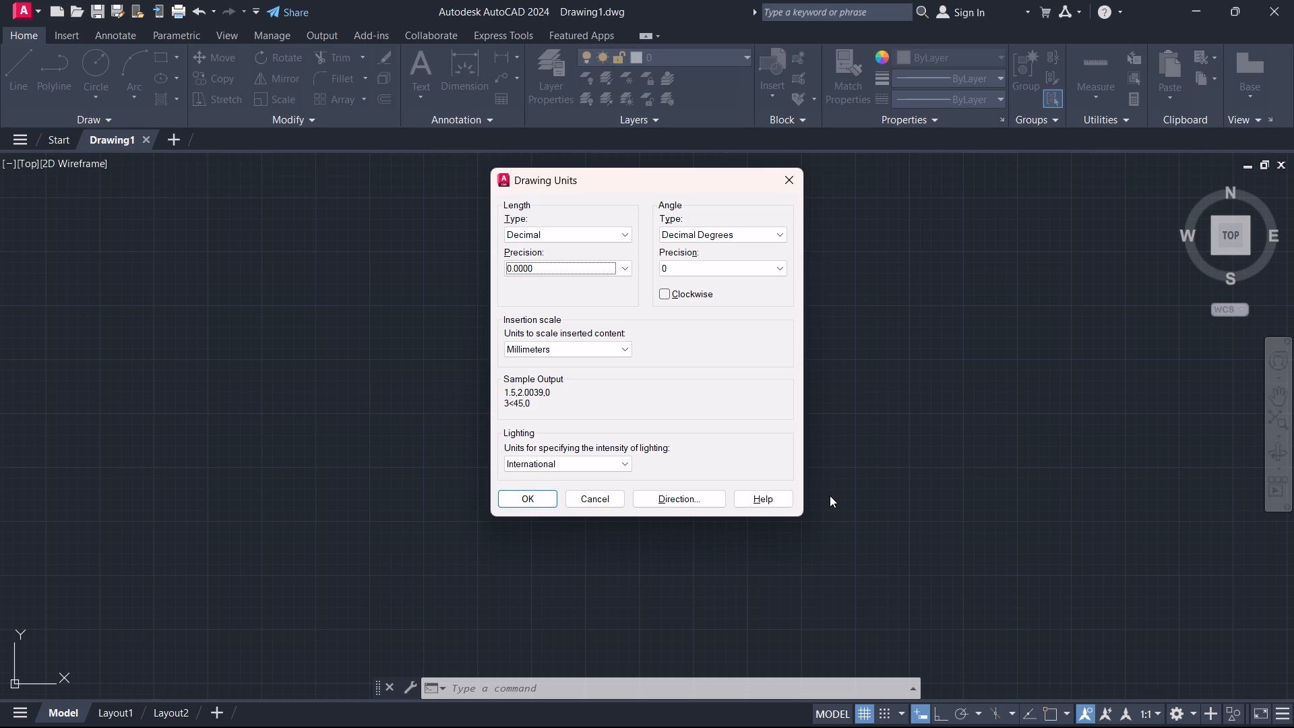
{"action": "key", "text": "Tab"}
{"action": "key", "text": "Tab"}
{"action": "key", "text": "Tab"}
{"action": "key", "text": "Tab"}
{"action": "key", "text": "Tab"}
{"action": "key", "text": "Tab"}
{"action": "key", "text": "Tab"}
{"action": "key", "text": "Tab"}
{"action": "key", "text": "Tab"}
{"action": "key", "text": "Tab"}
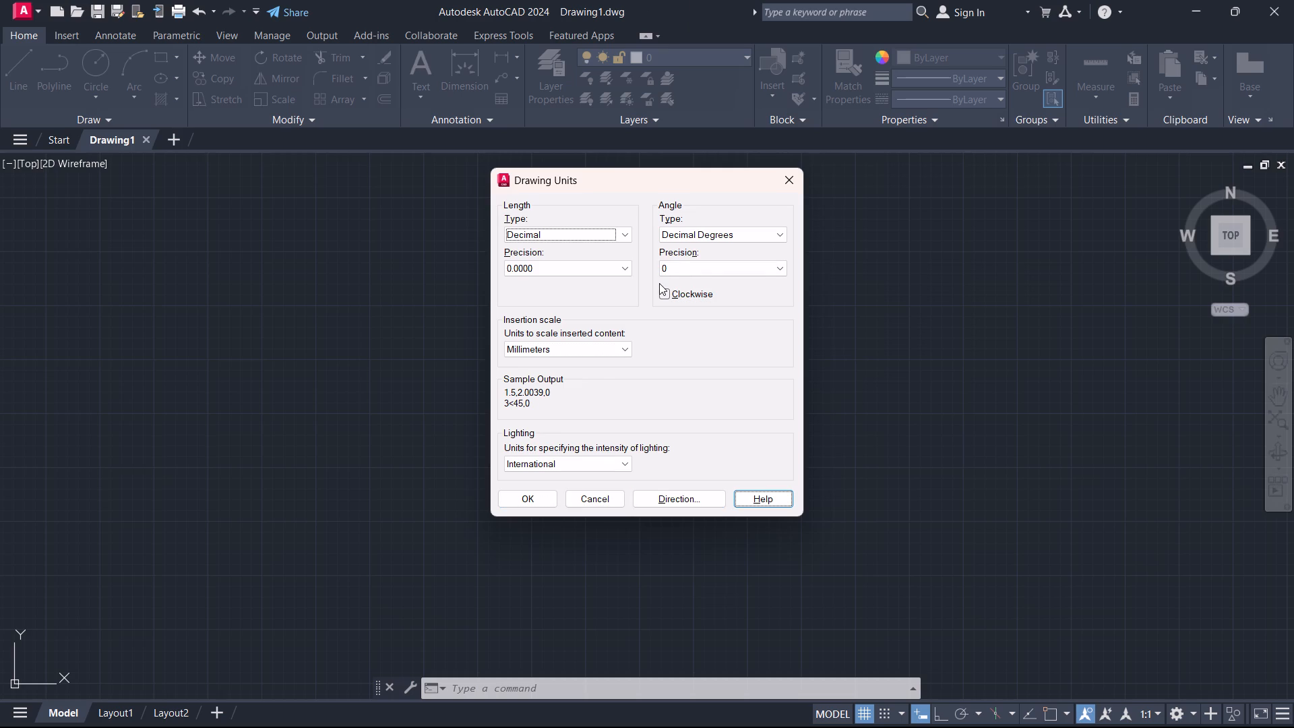
Set the length units to Engineering with a precision of 0'-0.0".
{"action": "key", "text": "Up"}
{"action": "key", "text": "Up"}
{"action": "key", "text": "Up"}
{"action": "key", "text": "Down"}
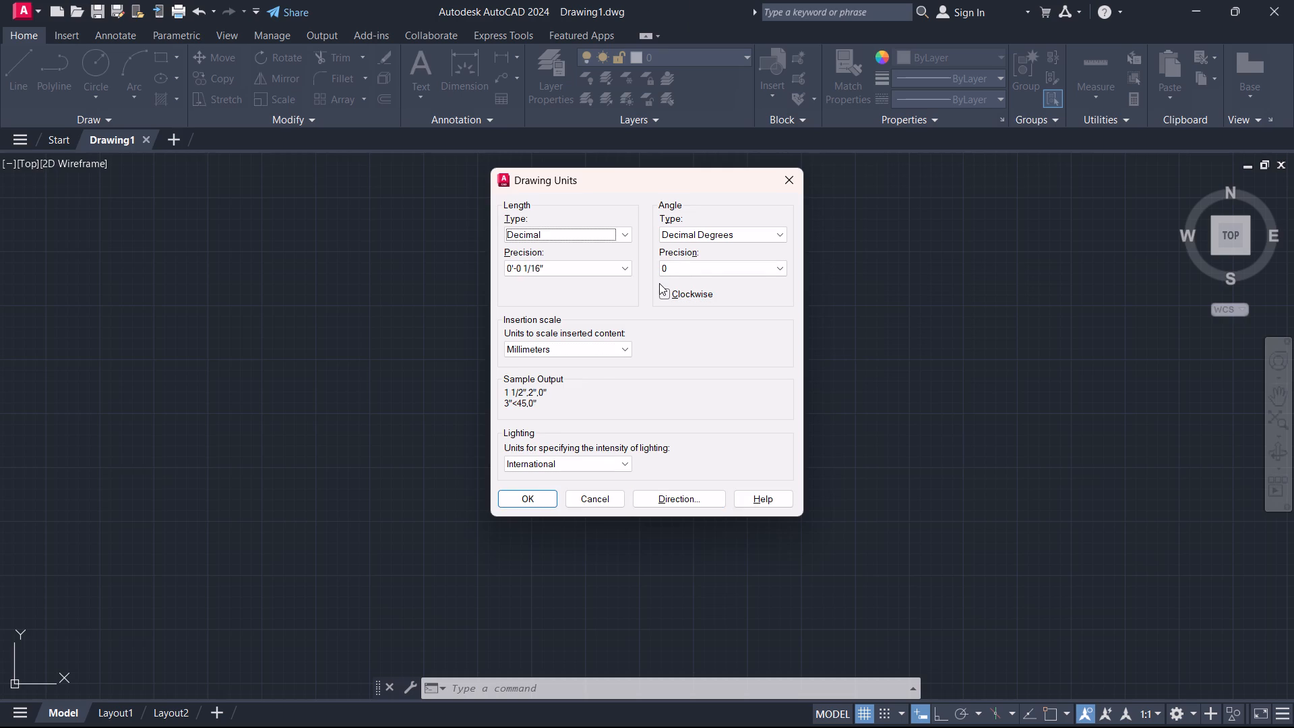
{"action": "key", "text": "Down"}
{"action": "key", "text": "Tab"}
{"action": "key", "text": "Up"}
{"action": "key", "text": "Up"}
{"action": "key", "text": "Up"}
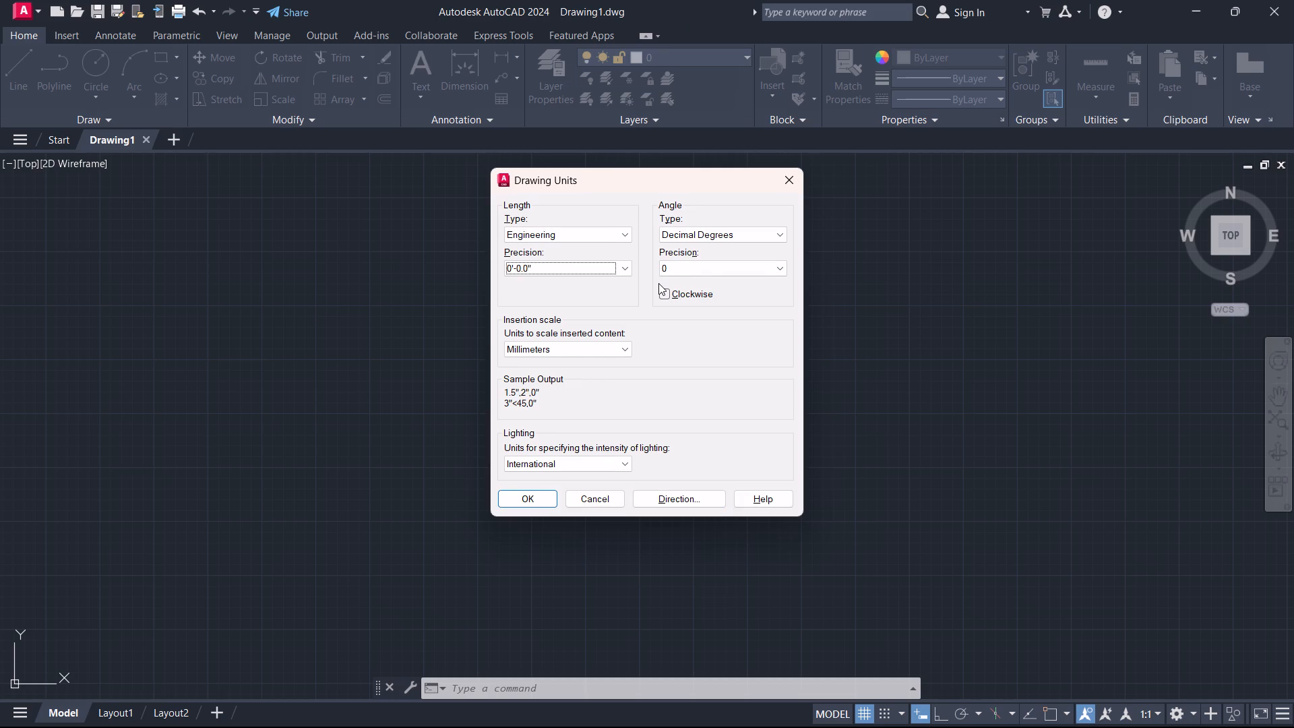
Change the insertion scale units to US Survey Feet.
{"action": "key", "text": "Tab"}
{"action": "key", "text": "Tab"}
{"action": "key", "text": "Tab"}
{"action": "key", "text": "Tab"}
{"action": "key", "text": "Up"}
{"action": "key", "text": "Up"}
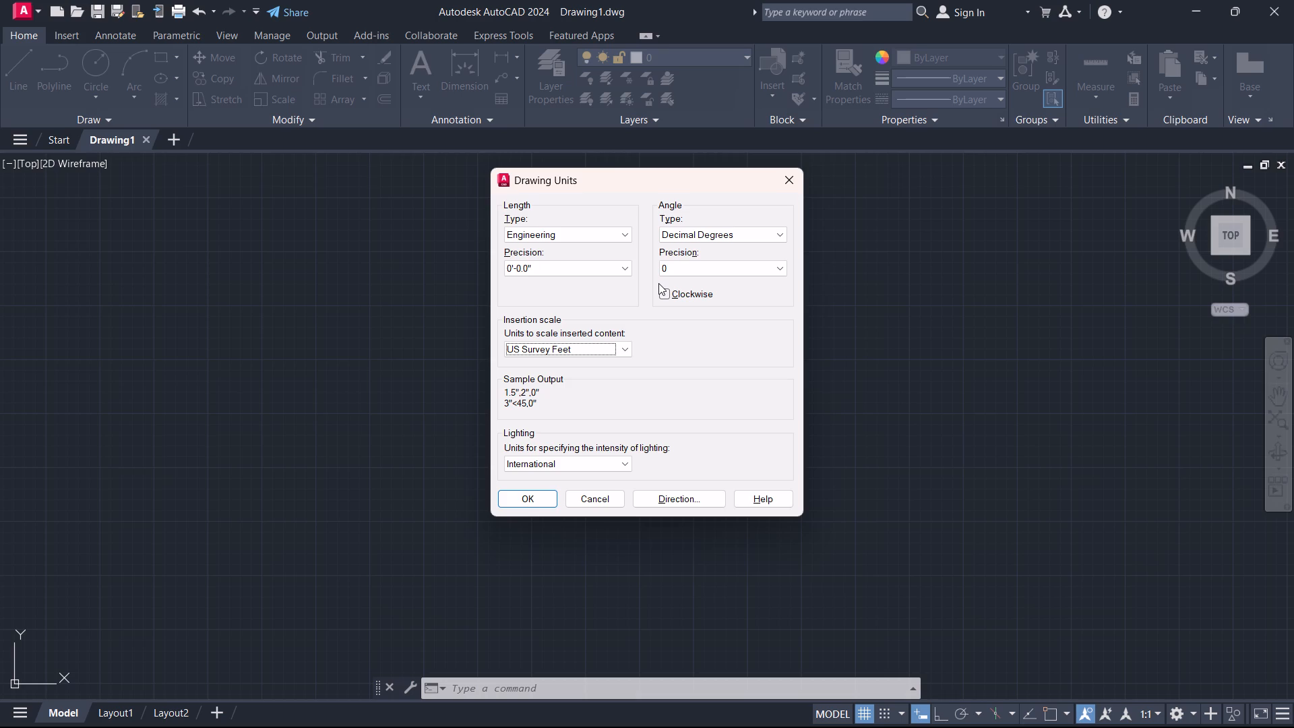
{"action": "key", "text": "Up"}
{"action": "key", "text": "Up"}
{"action": "key", "text": "Up"}
{"action": "key", "text": "Down"}
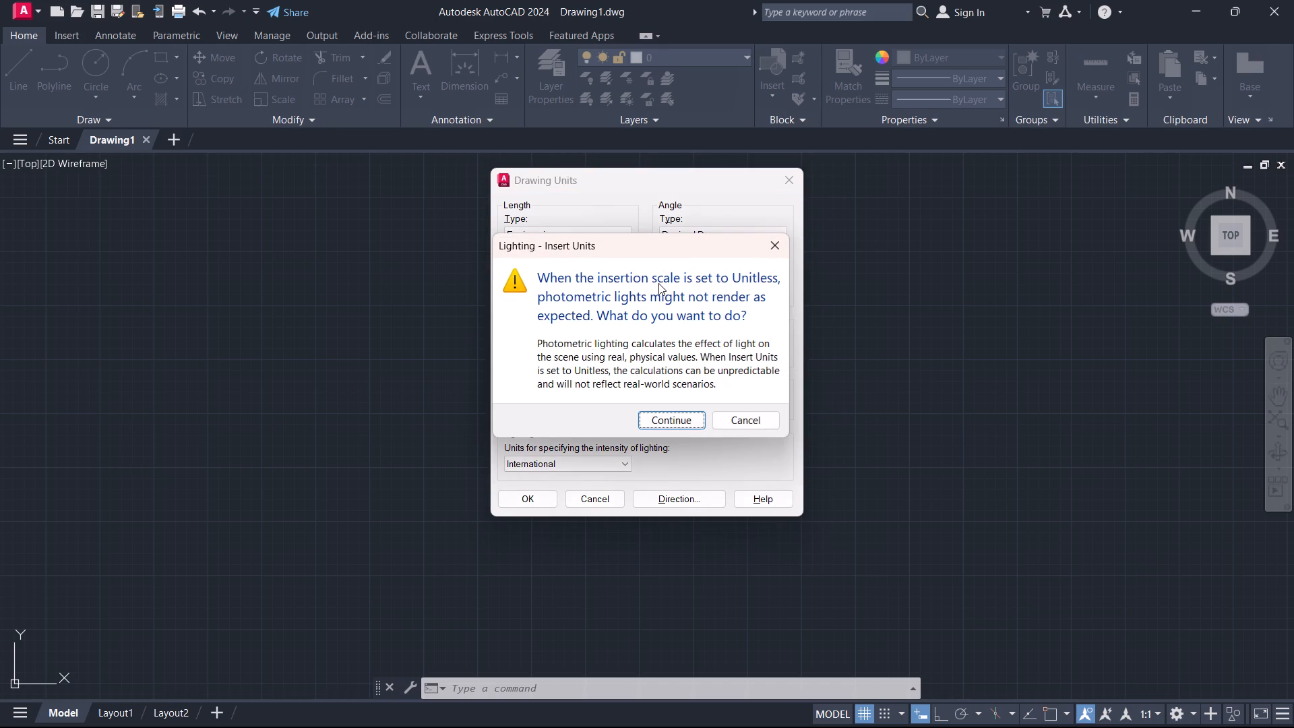
{"action": "key", "text": "Down"}
{"action": "key", "text": "Return"}
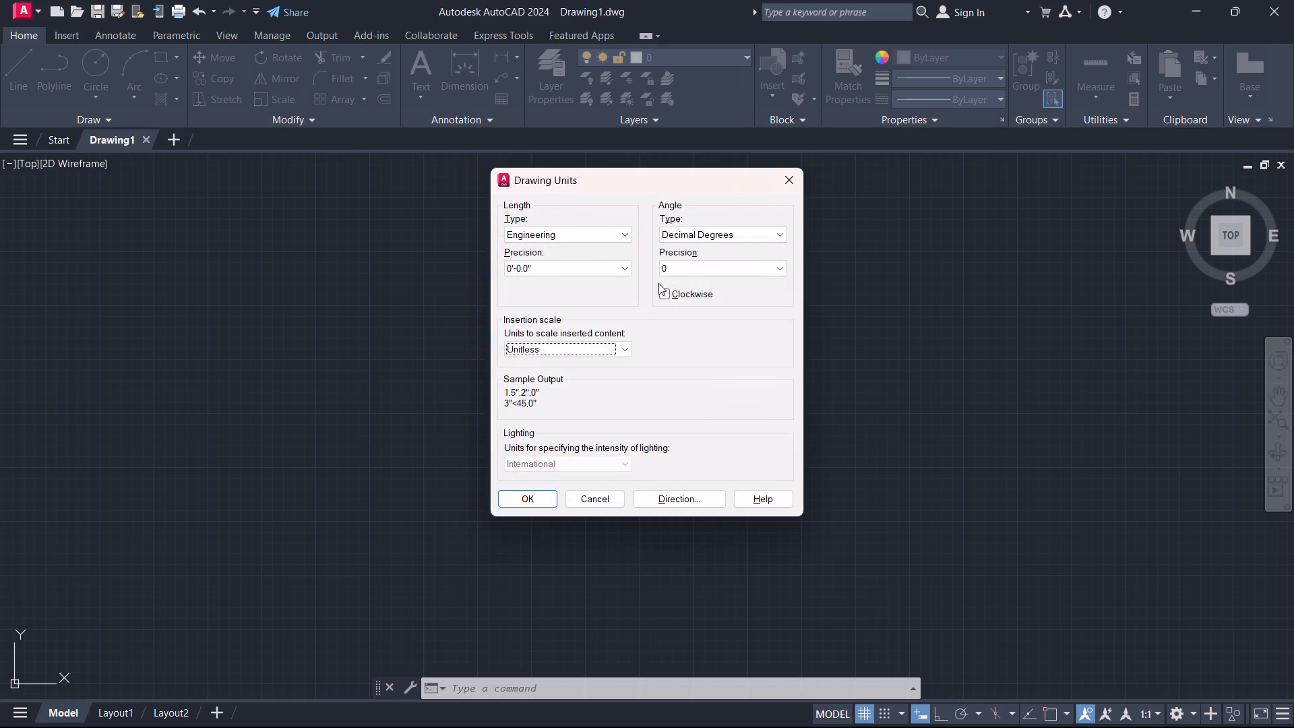
{"action": "key", "text": "Down"}
{"action": "key", "text": "Down"}
{"action": "key", "text": "Down"}
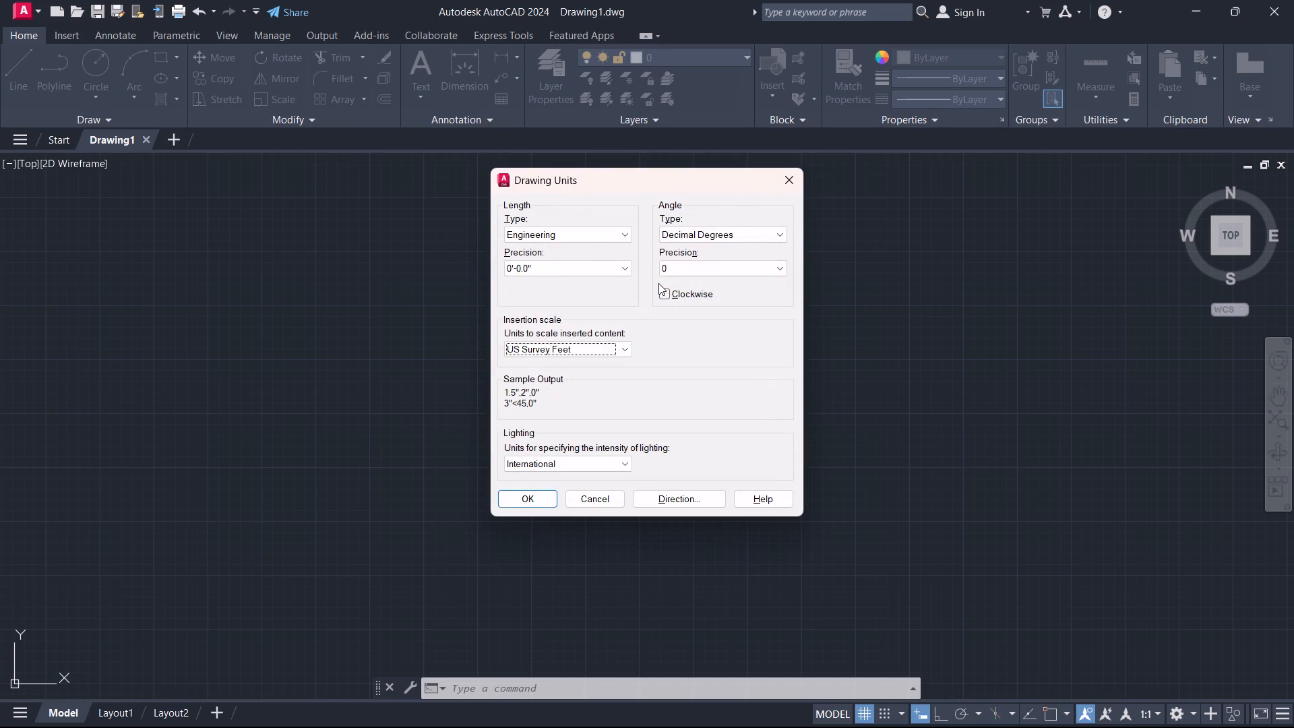
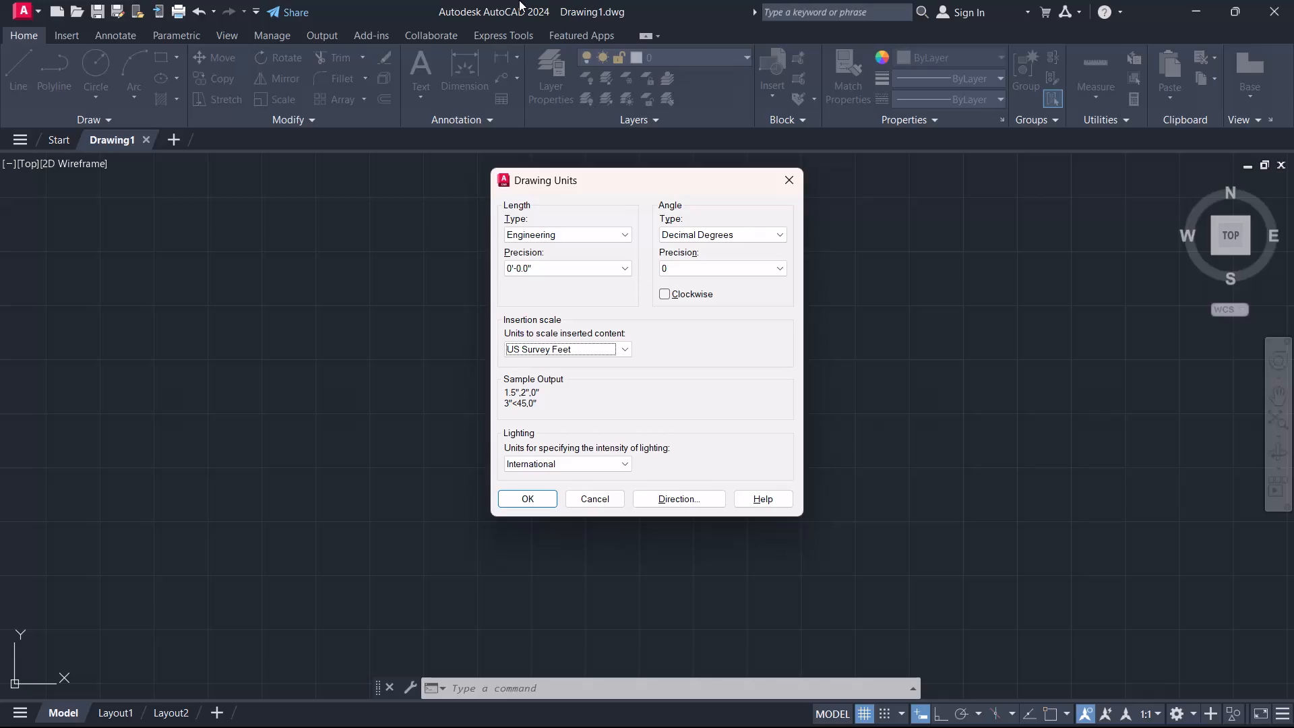
Set the insertion scale units to Inches and apply the drawing units.
{"action": "left_click", "coordinate": [584, 355]}
{"action": "left_click", "coordinate": [582, 371]}
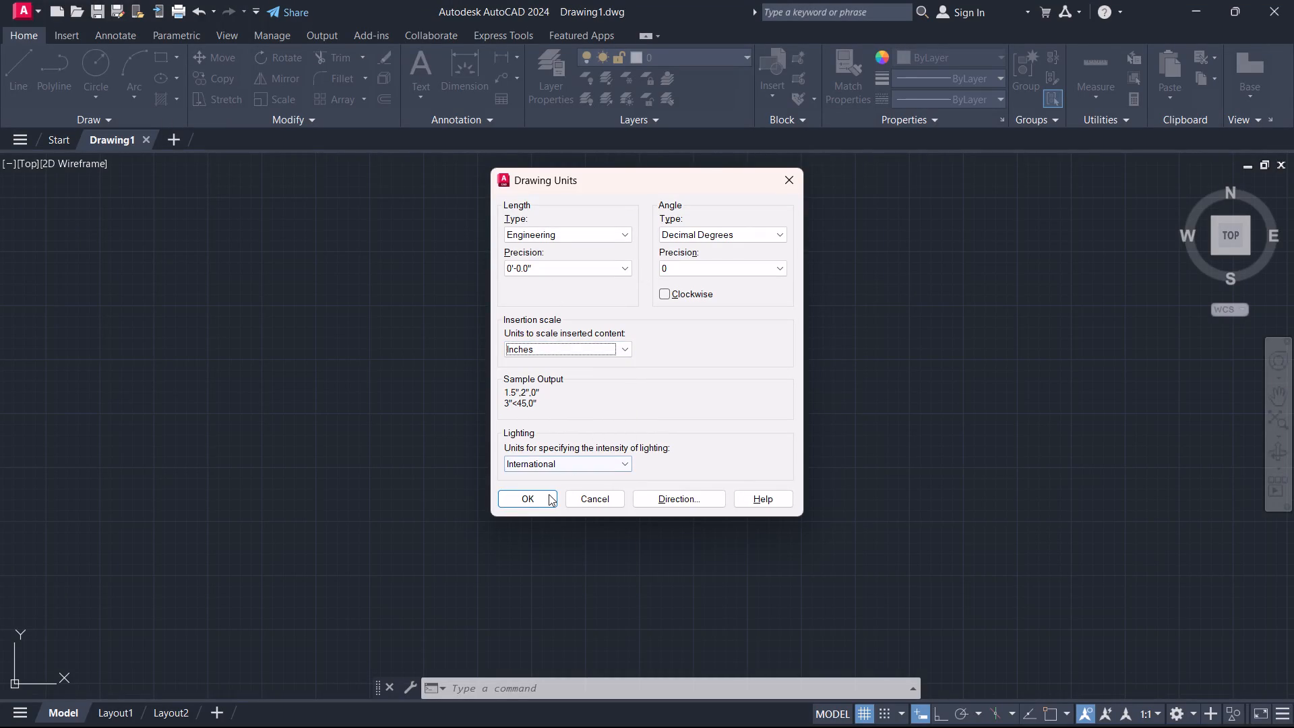
{"action": "left_click", "coordinate": [549, 494]}
Modify the ISO-25 dimension style's primary units to Engineering format with a precision of 0'-0.0".
{"action": "key", "text": "d"}
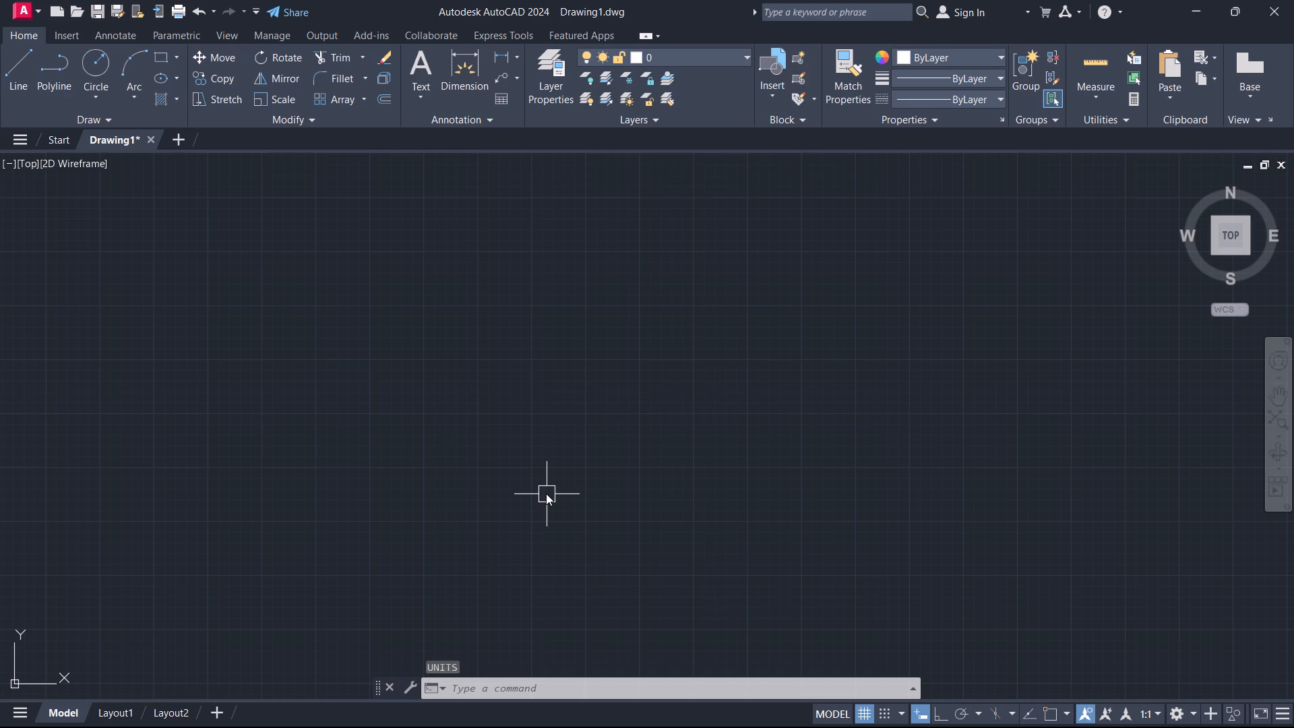
{"action": "key", "text": "space"}
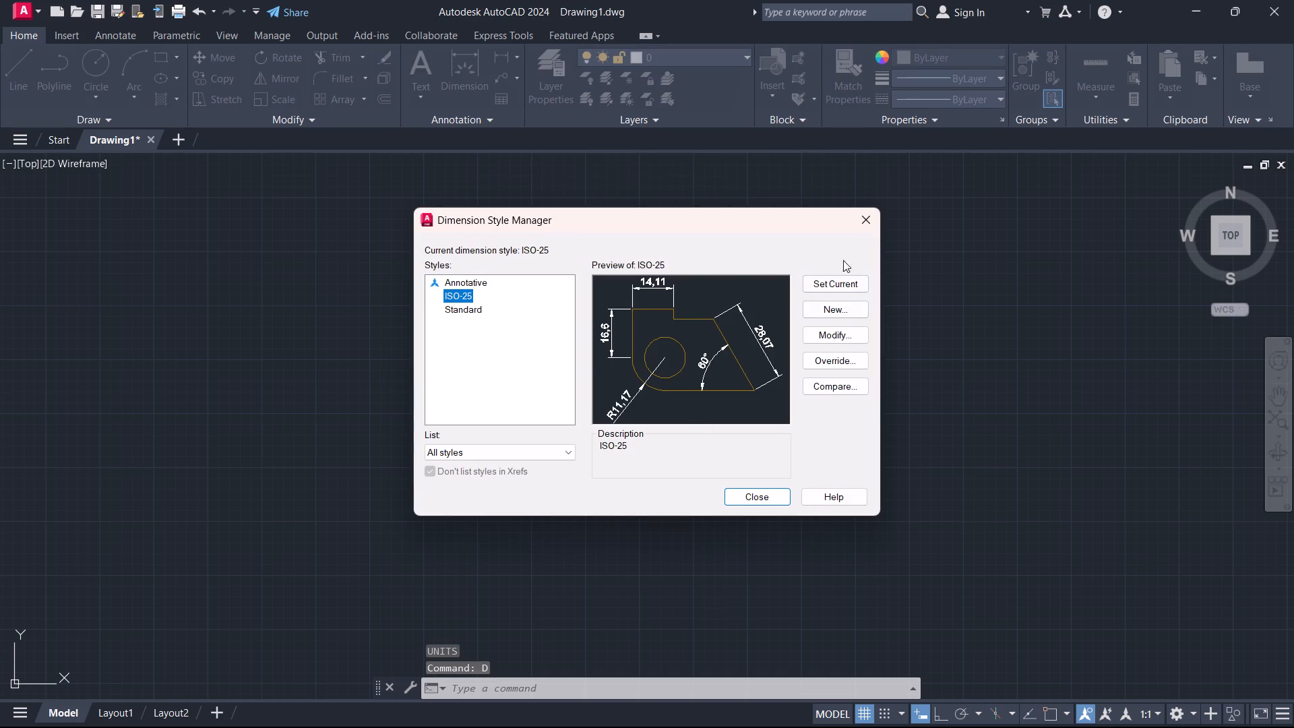
{"action": "left_click", "coordinate": [851, 335]}
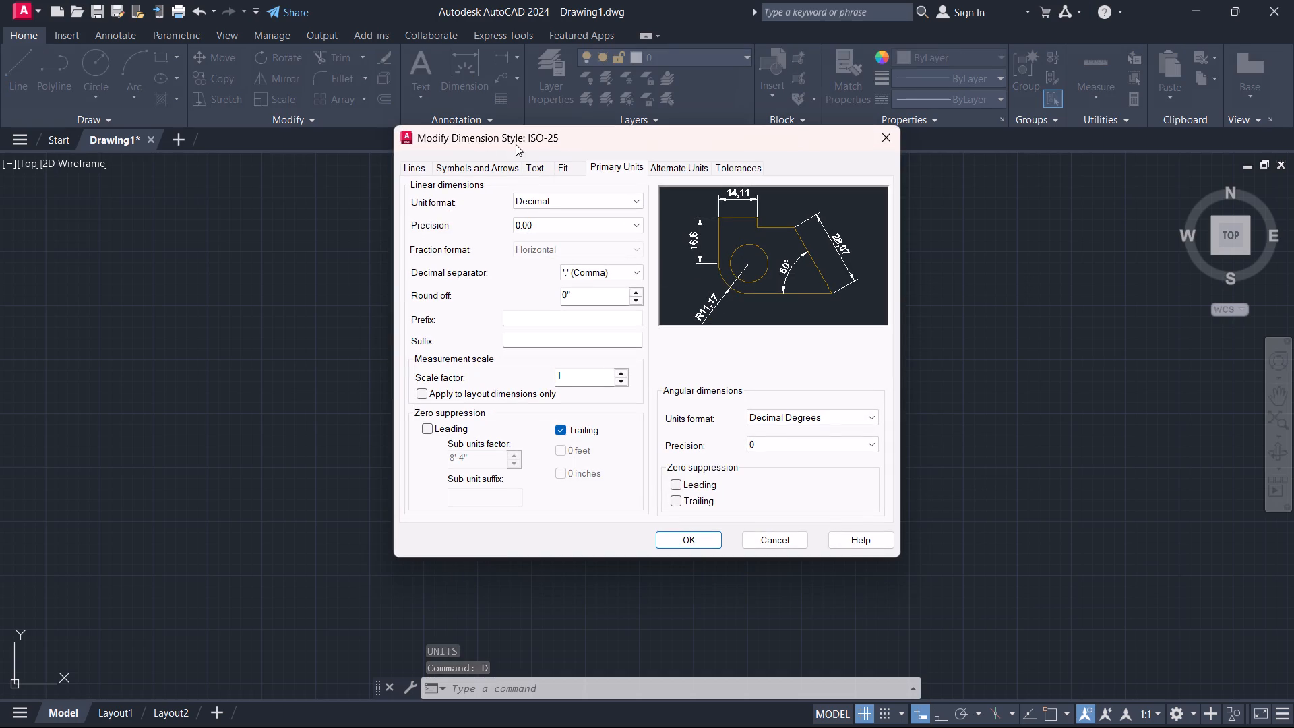
{"action": "left_click", "coordinate": [596, 162]}
{"action": "left_click", "coordinate": [605, 208]}
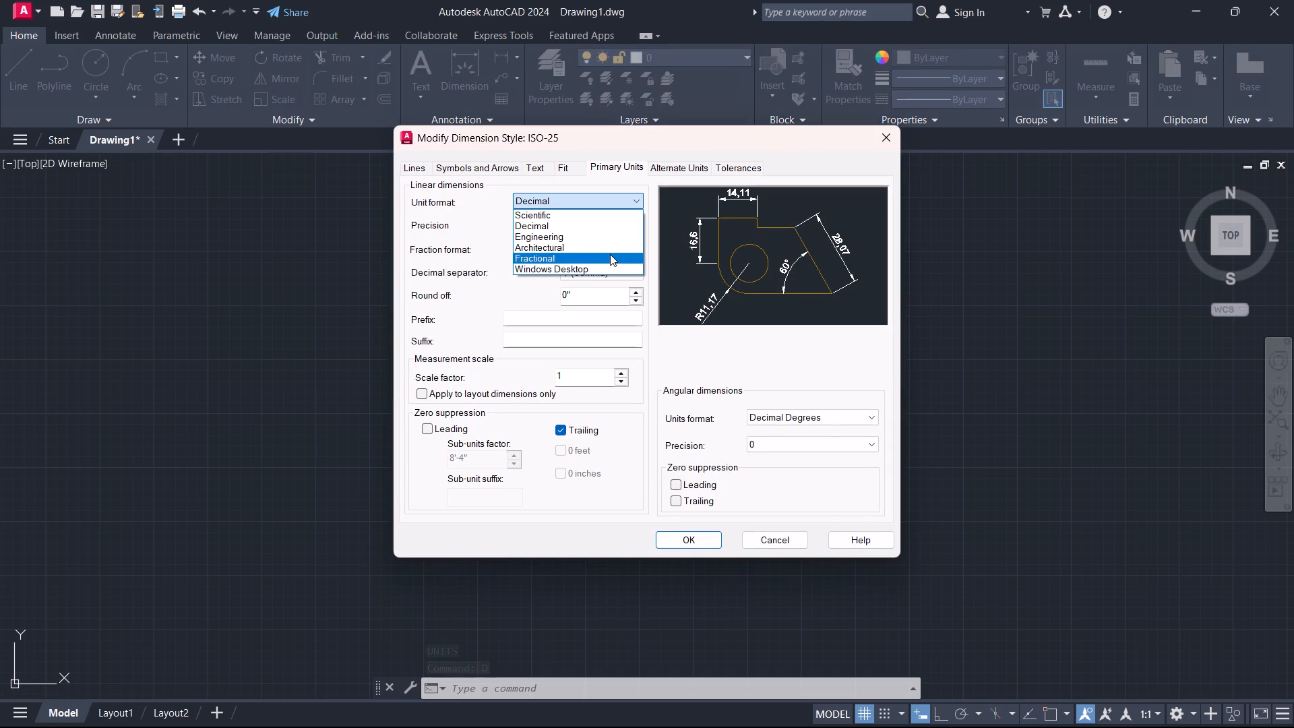
{"action": "left_click", "coordinate": [611, 240]}
{"action": "left_click", "coordinate": [577, 223]}
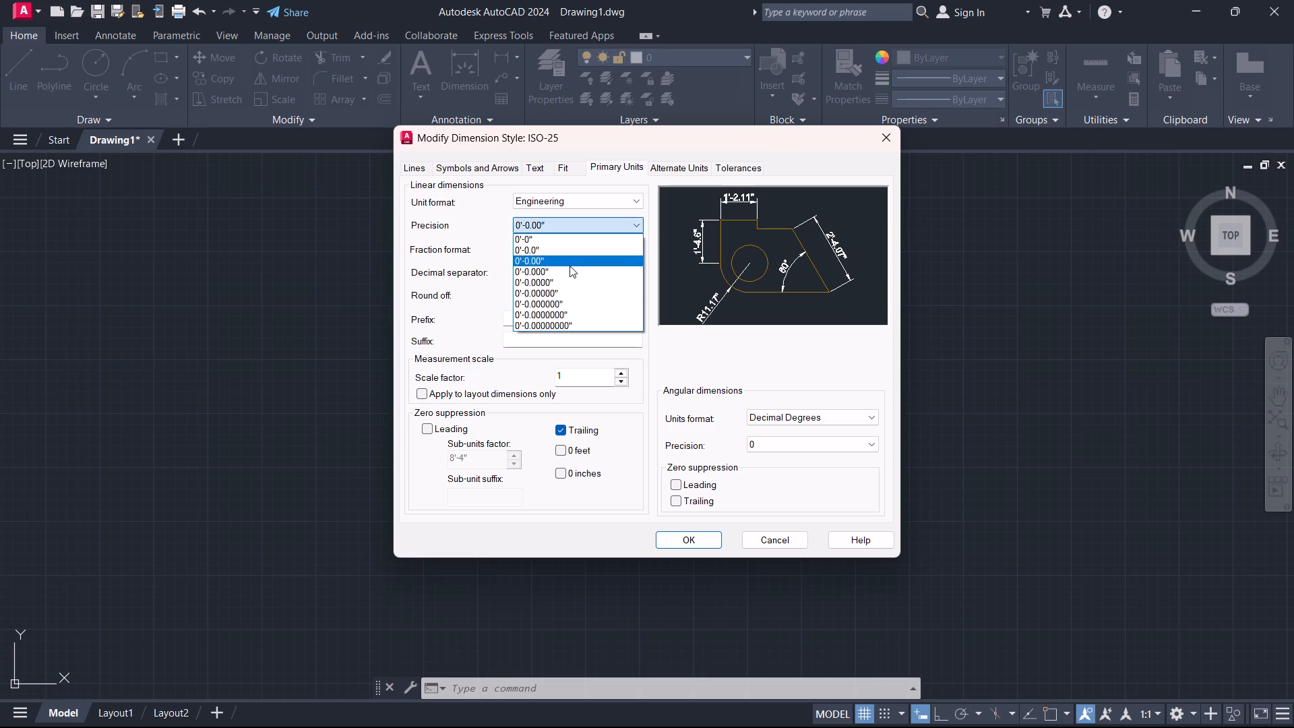
{"action": "left_click", "coordinate": [565, 251]}
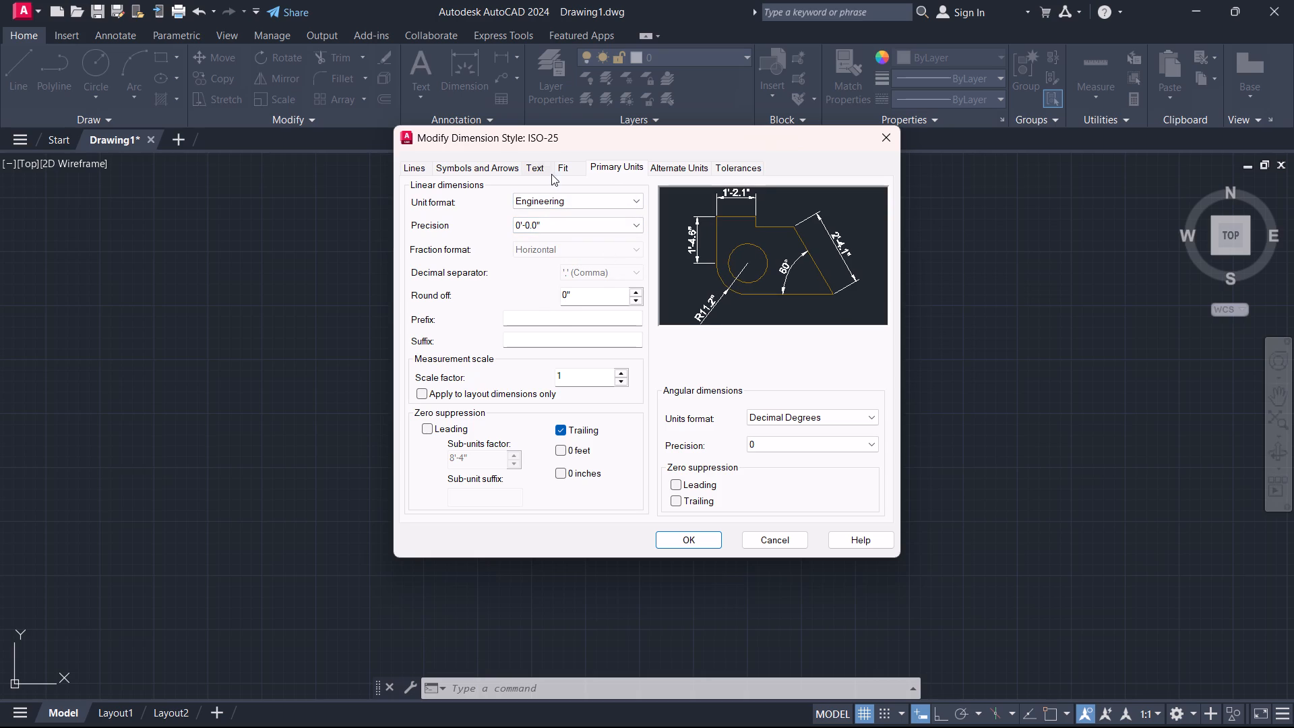
Set the ISO-25 dimension text height to 8" with Horizontal text alignment and save the style changes.
{"action": "left_click", "coordinate": [575, 170]}
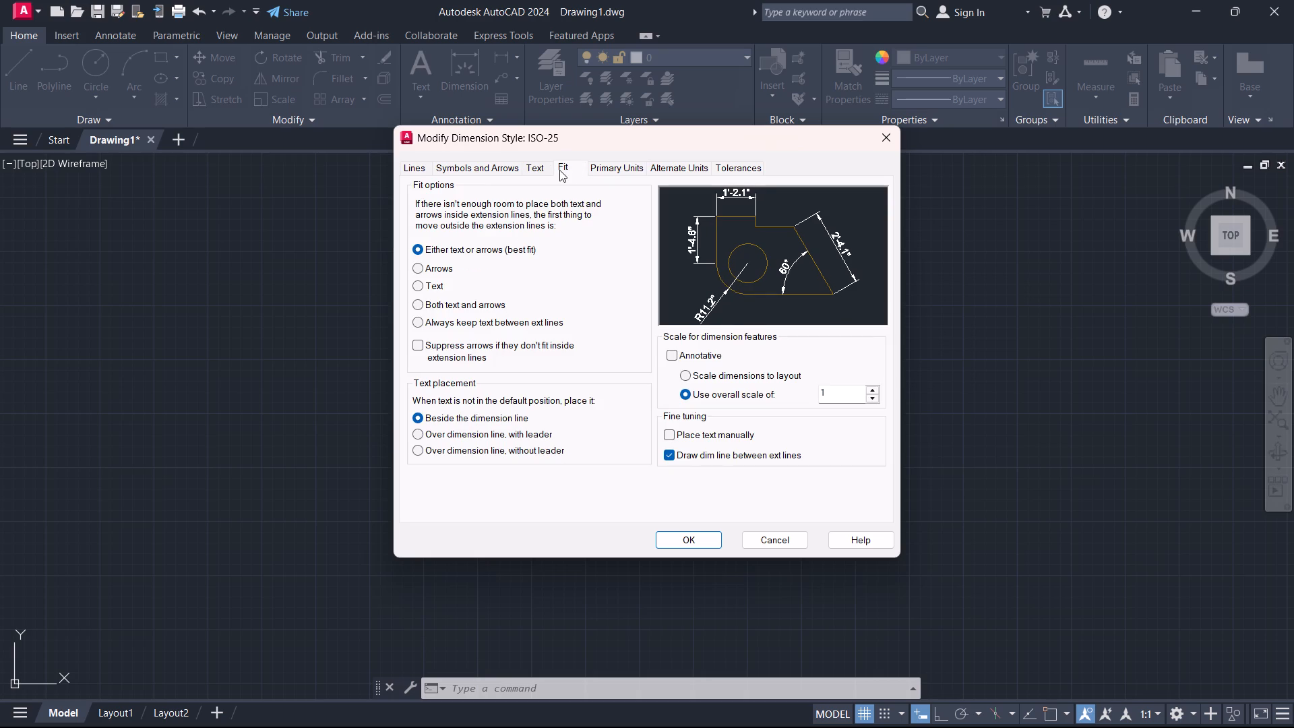
{"action": "left_click", "coordinate": [551, 170]}
{"action": "left_click_drag", "start_coordinate": [617, 293], "coordinate": [496, 273]}
{"action": "key", "text": "7"}
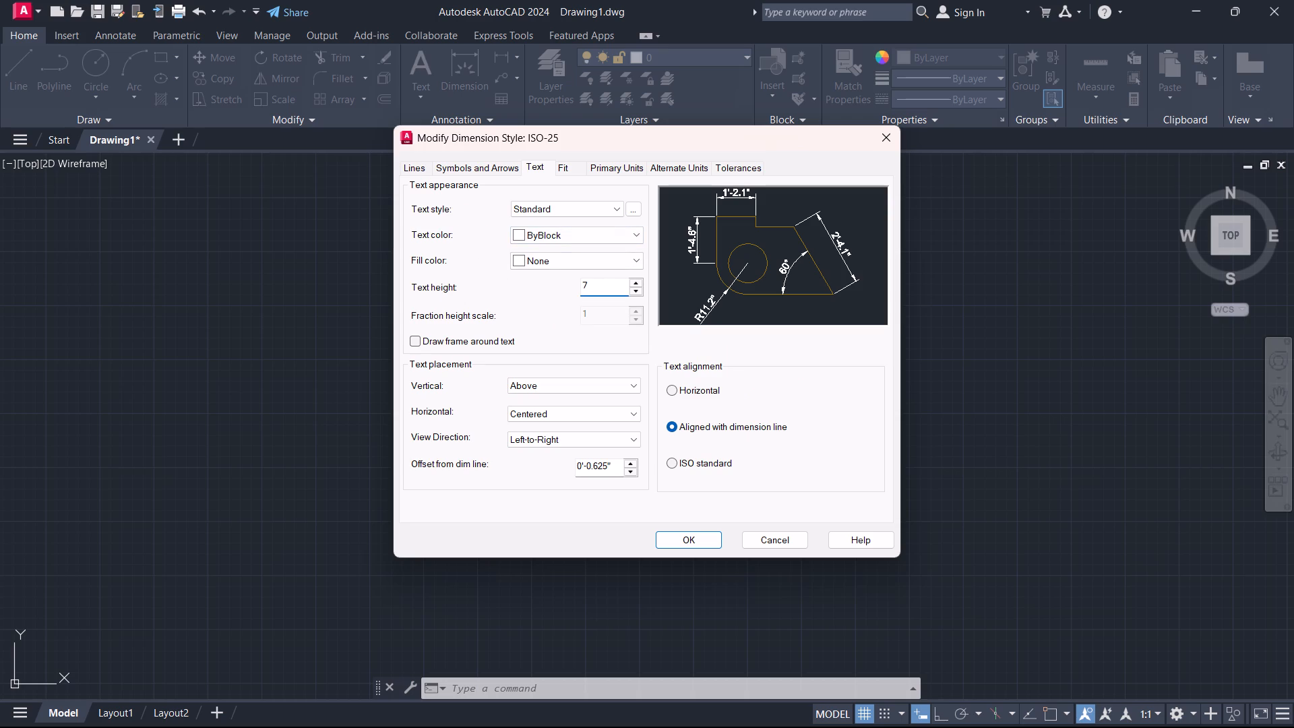
{"action": "key", "text": "BackSpace"}
{"action": "key", "text": "8"}
{"action": "key", "text": "Return"}
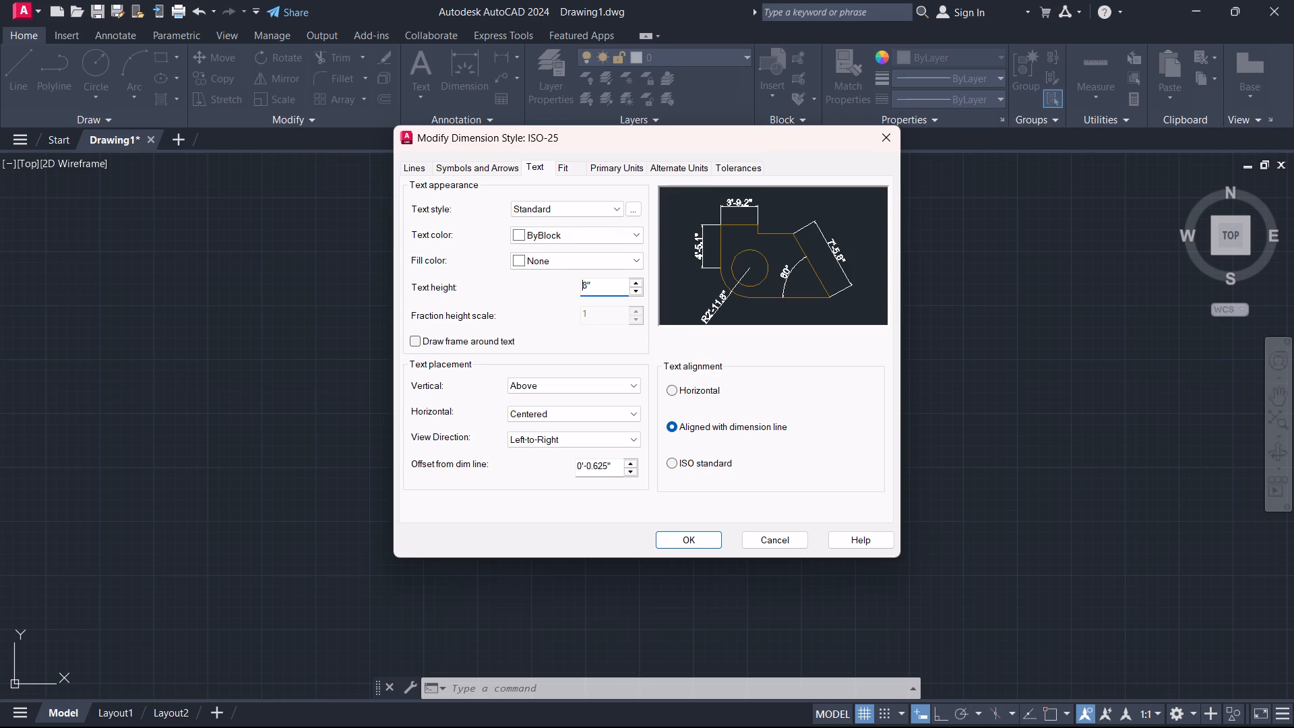
{"action": "left_click", "coordinate": [671, 393]}
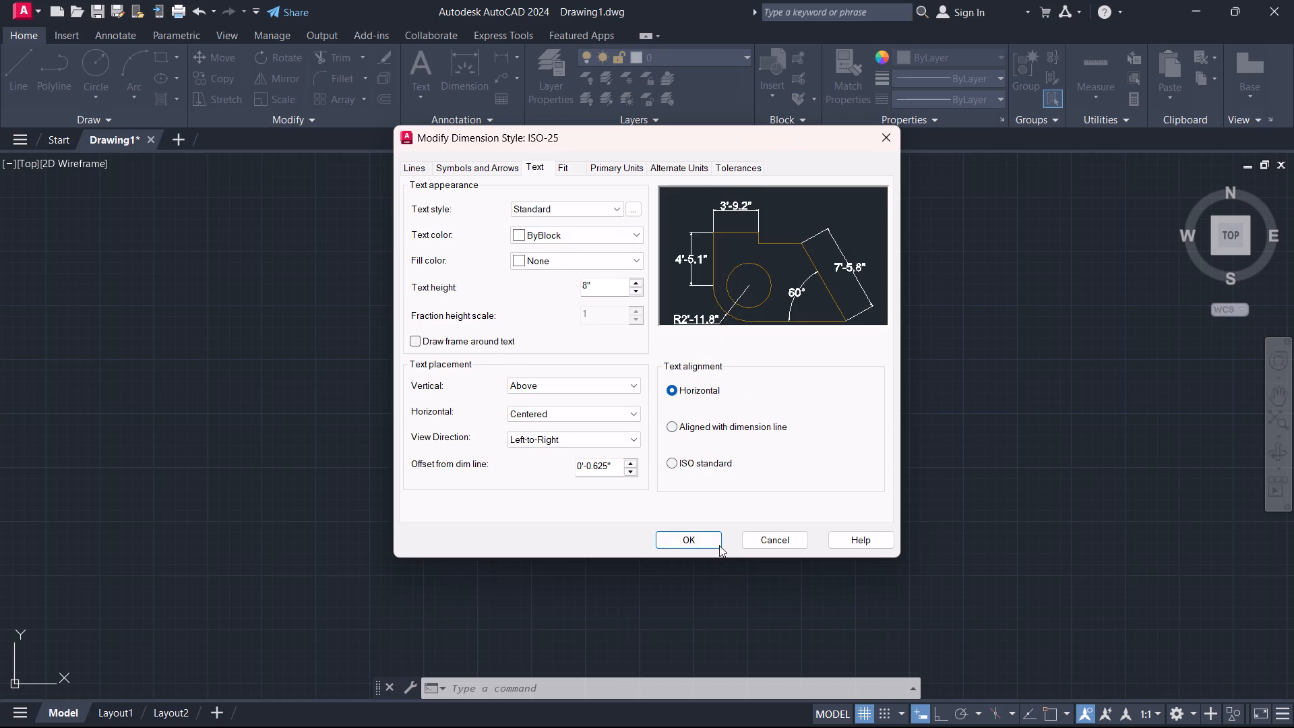
{"action": "left_click", "coordinate": [716, 542]}
Review the primary units of the ISO-25 dimension style and close the Dimension Style Manager.
{"action": "left_click", "coordinate": [825, 335]}
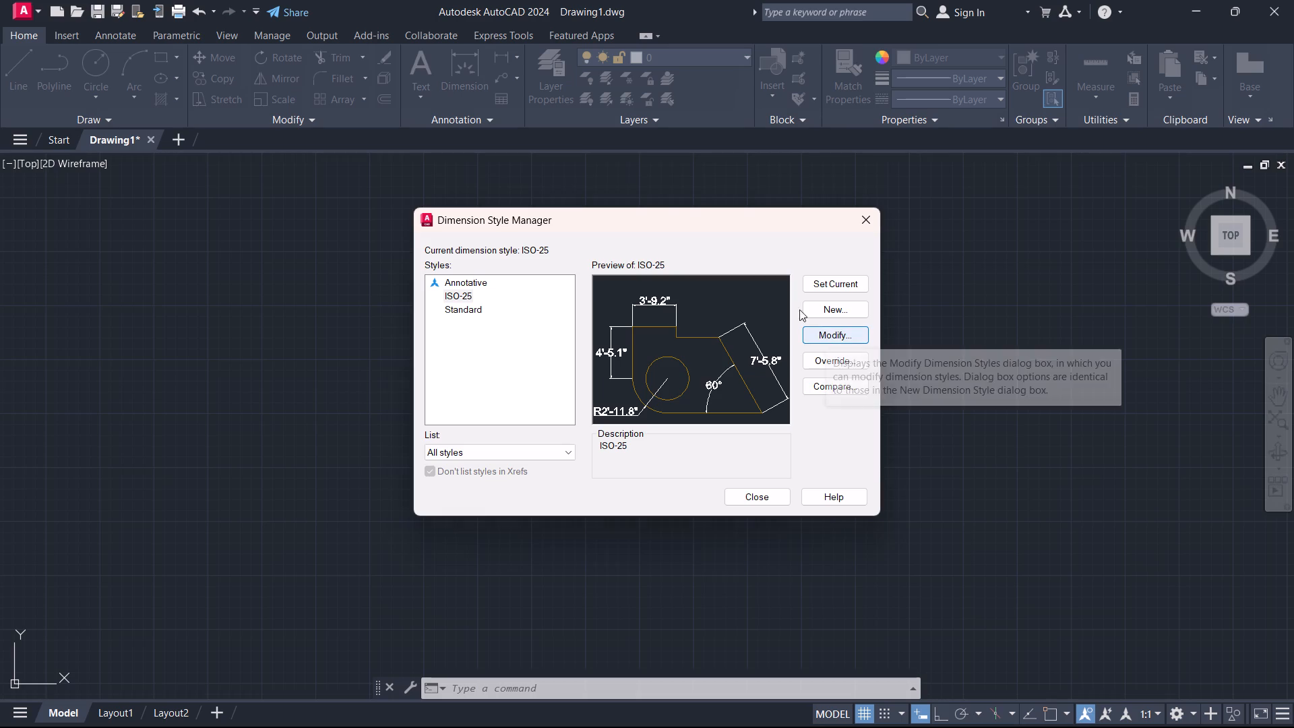
{"action": "left_click", "coordinate": [612, 174]}
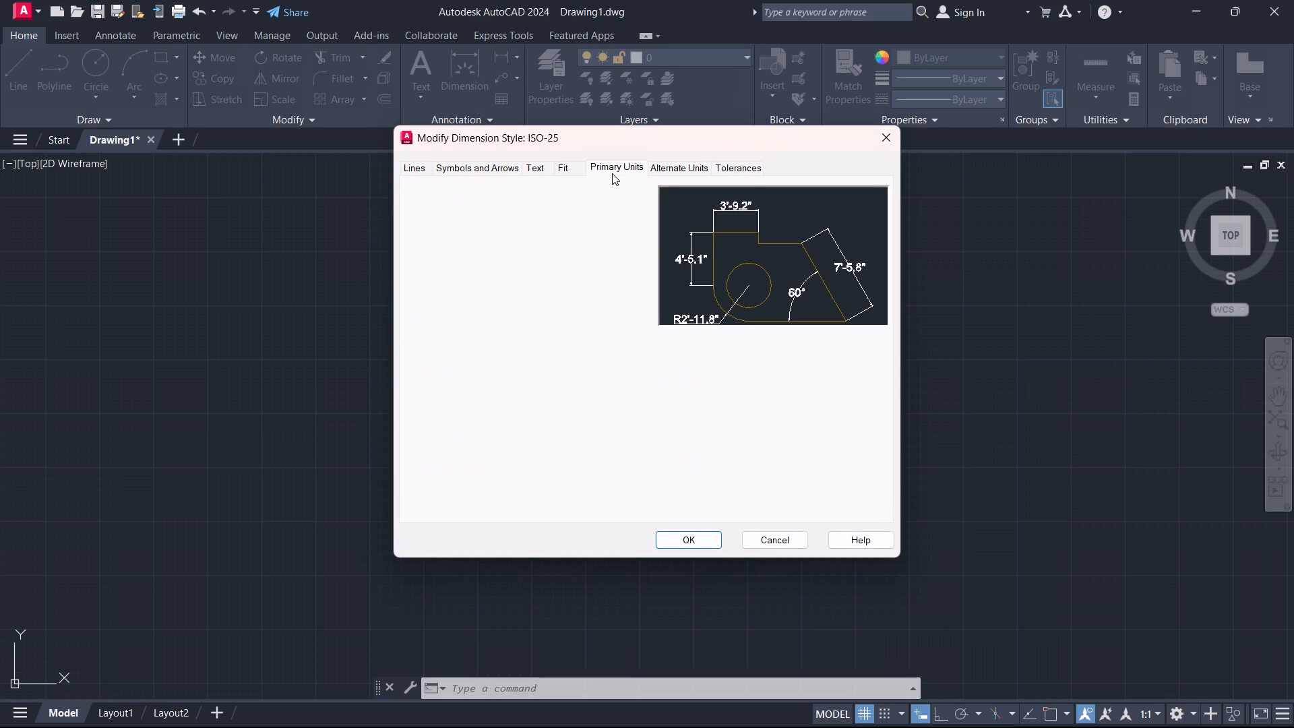
{"action": "left_click", "coordinate": [684, 539]}
{"action": "left_click", "coordinate": [737, 494]}
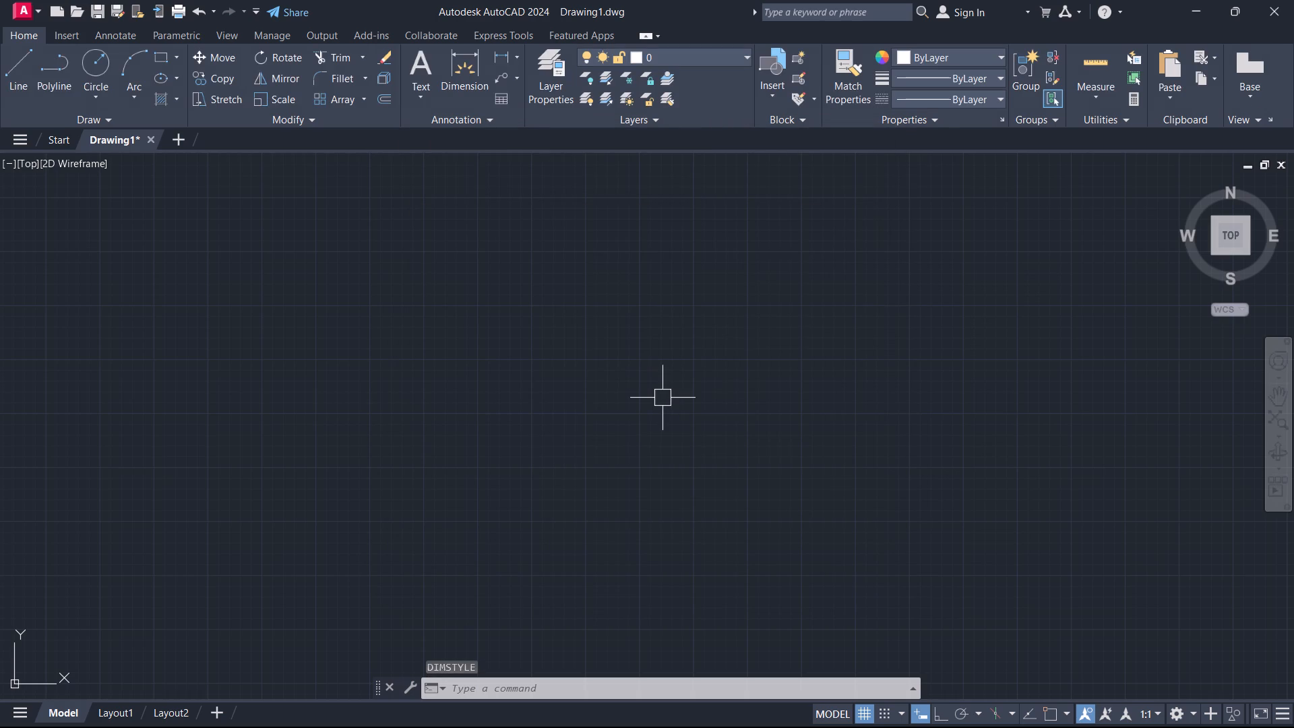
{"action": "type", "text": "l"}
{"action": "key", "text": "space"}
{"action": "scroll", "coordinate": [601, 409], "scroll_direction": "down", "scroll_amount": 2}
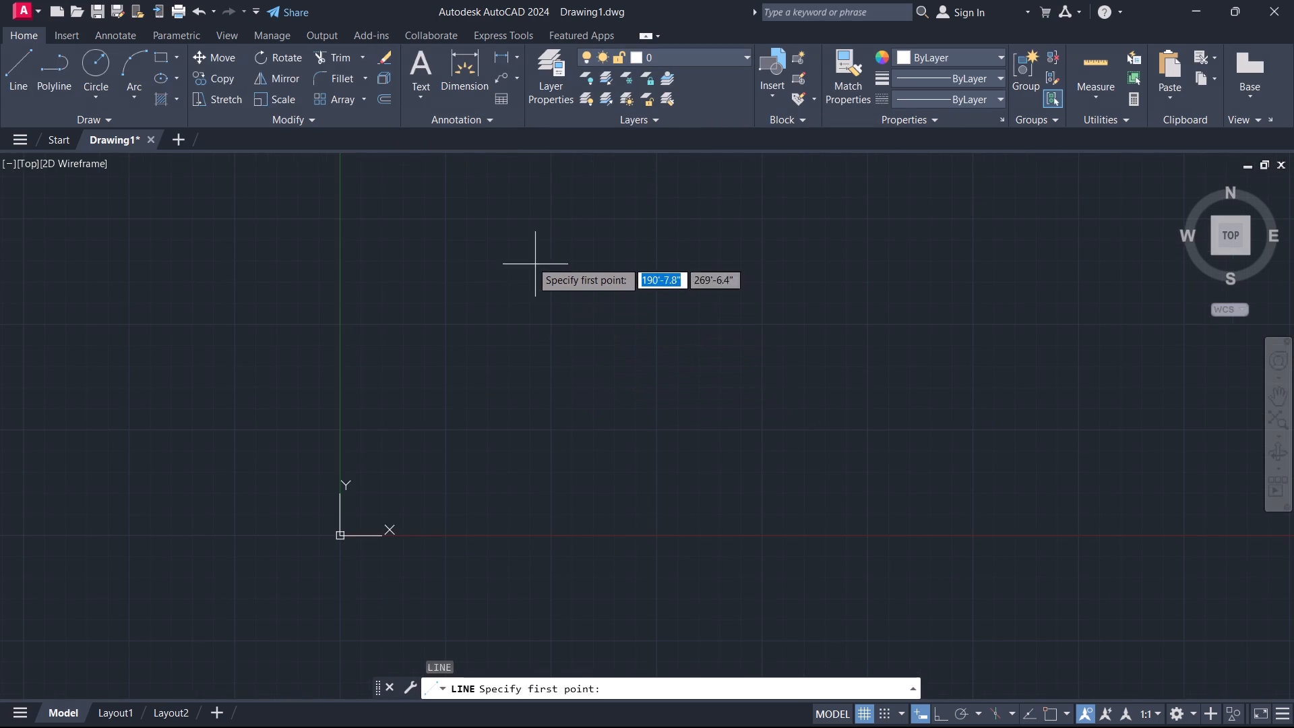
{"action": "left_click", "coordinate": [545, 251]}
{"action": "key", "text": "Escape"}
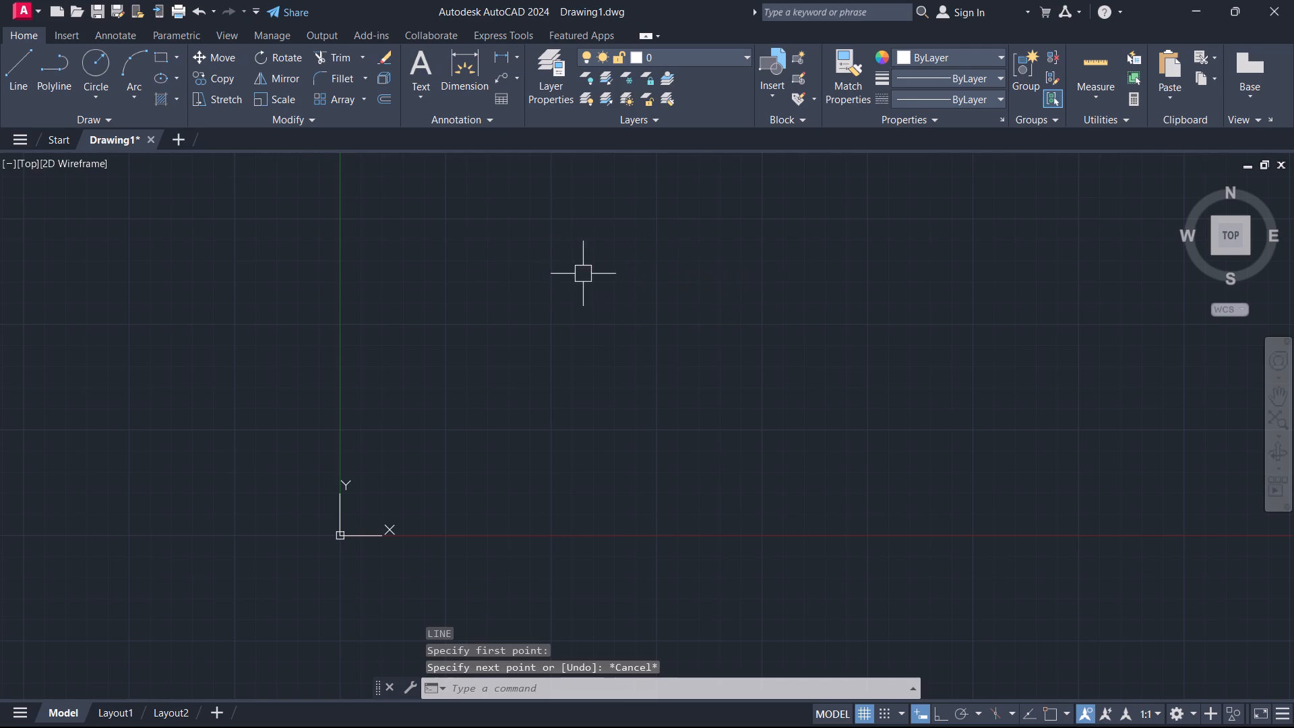
Draw a 12'6" vertical line downward with Ortho turned on and grid snap off.
{"action": "type", "text": "l"}
{"action": "key", "text": "space"}
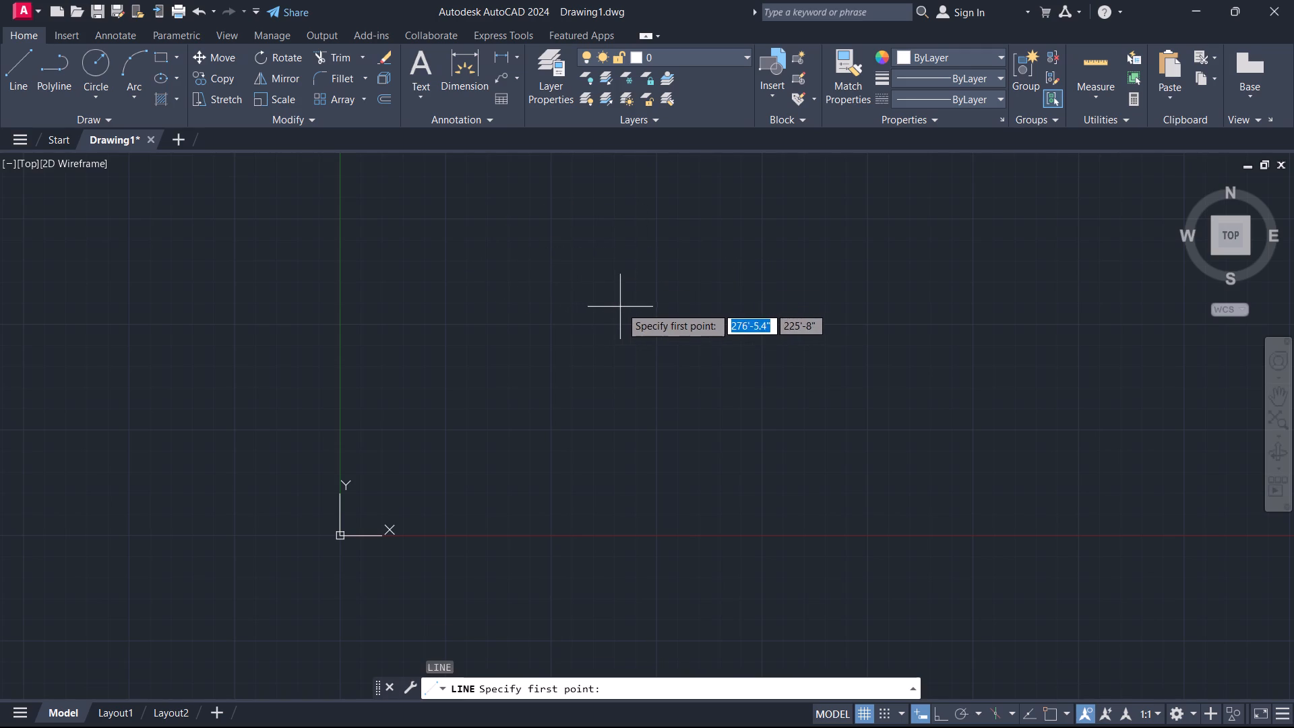
{"action": "key", "text": "F9"}
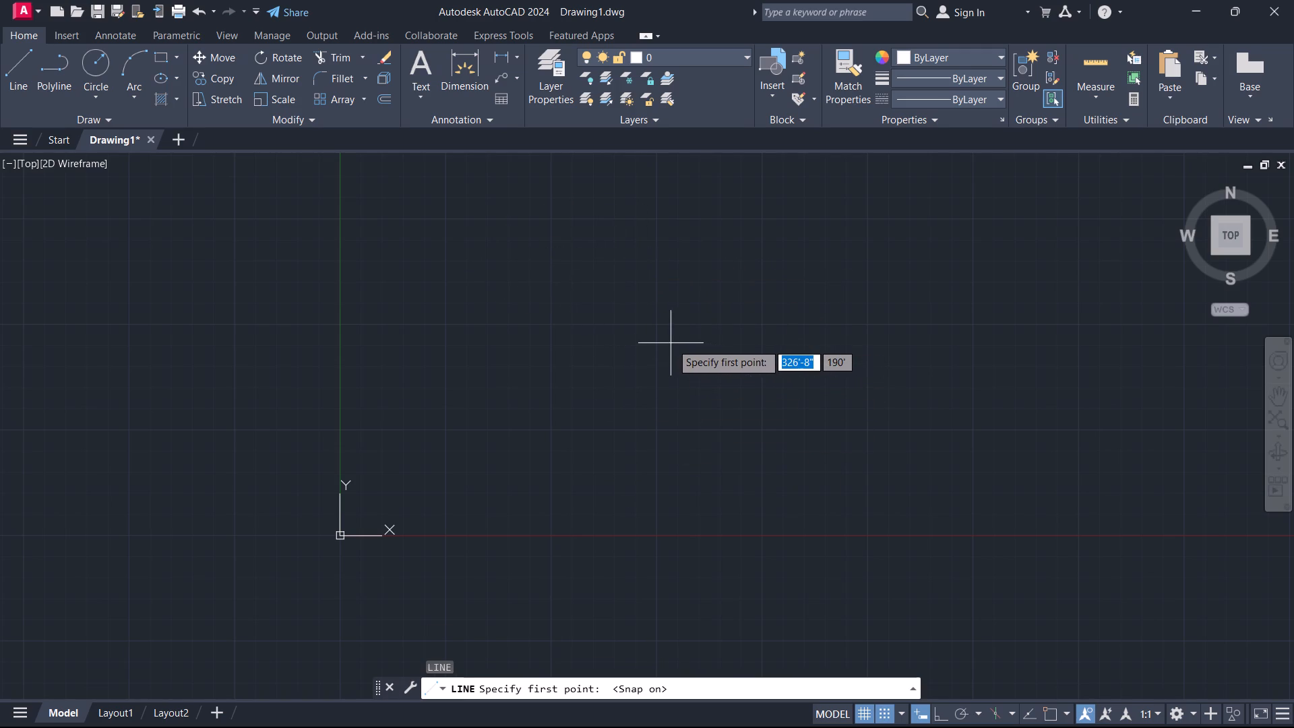
{"action": "scroll", "coordinate": [671, 343], "scroll_direction": "up", "scroll_amount": 6}
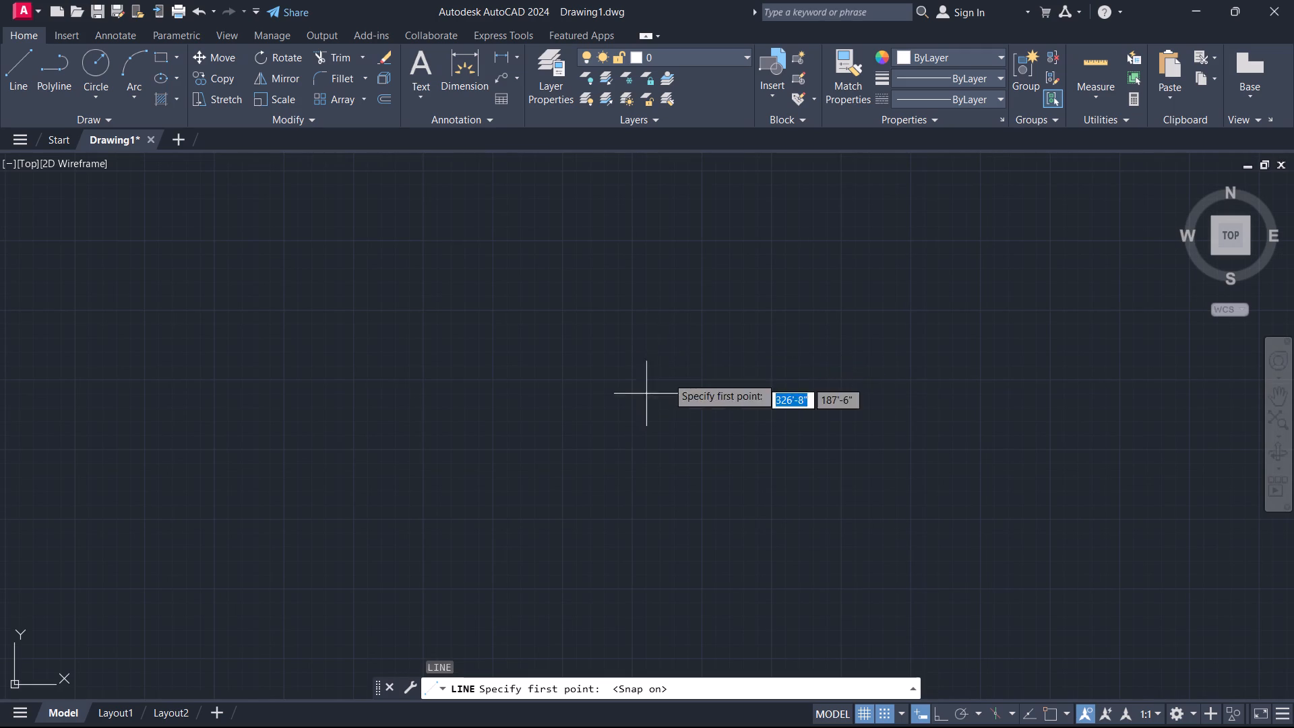
{"action": "key", "text": "F9"}
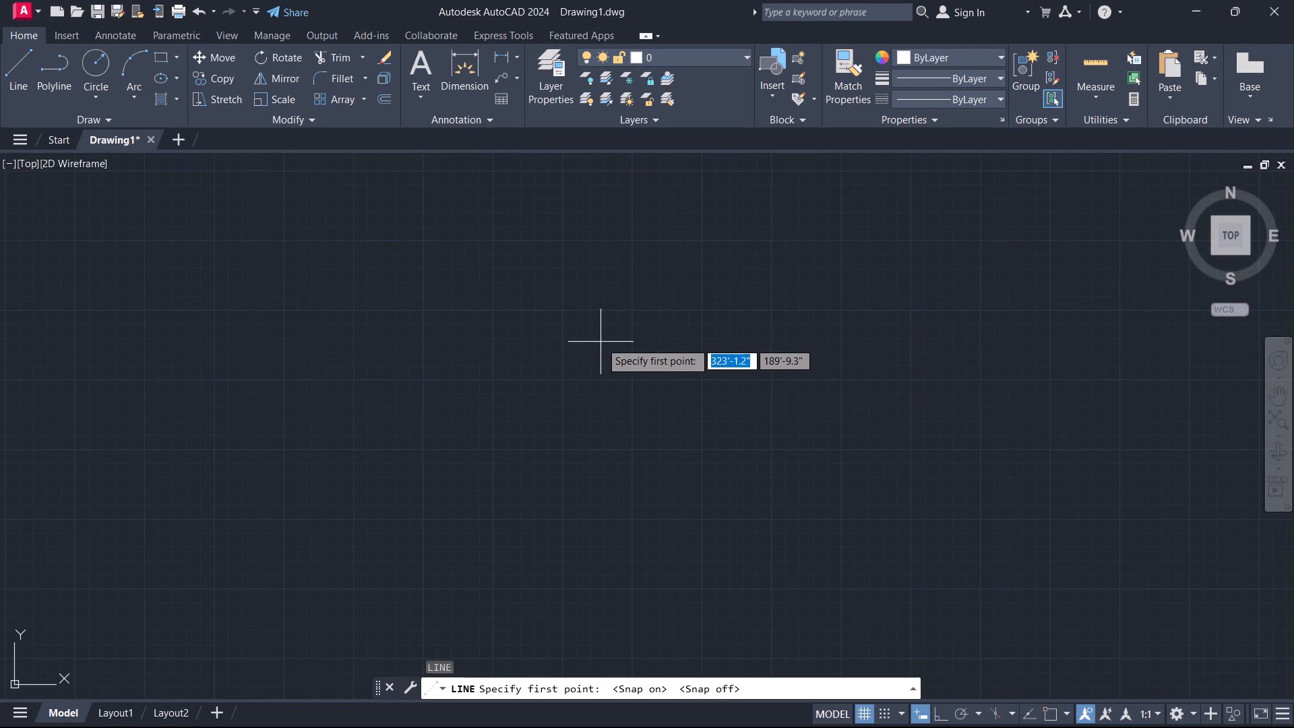
{"action": "left_click", "coordinate": [541, 264]}
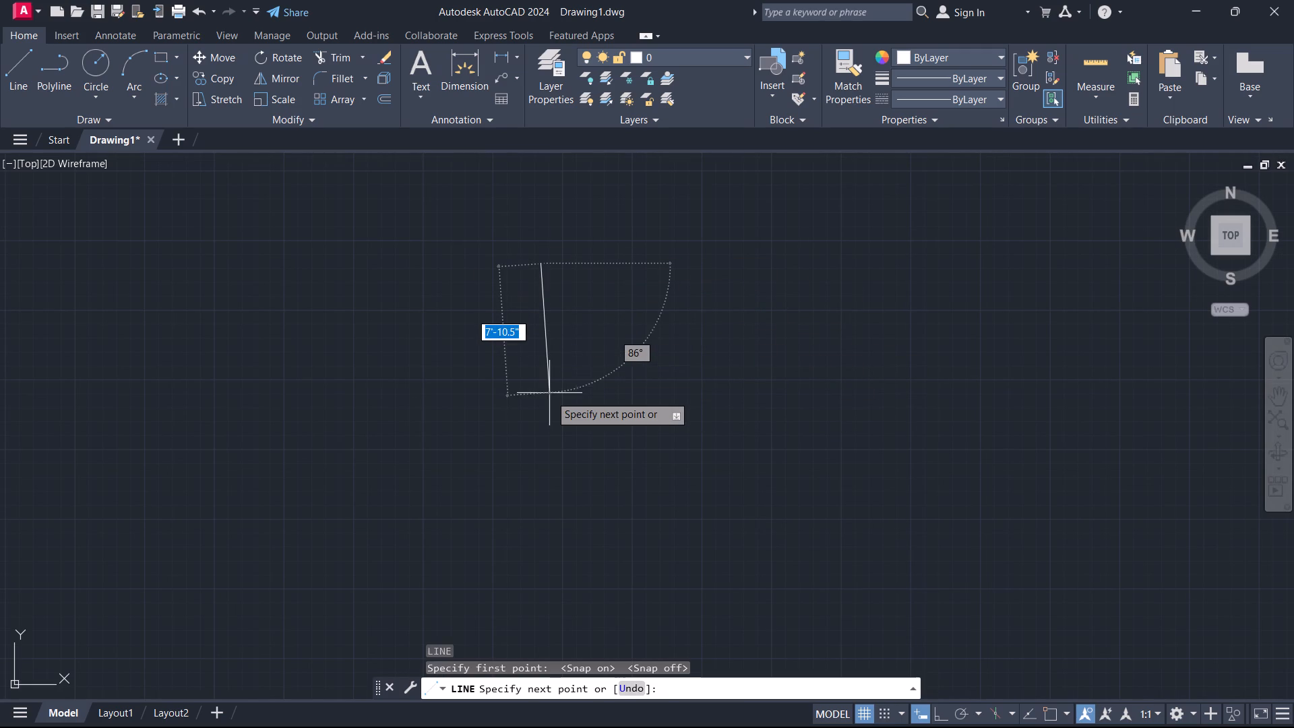
{"action": "key", "text": "F8"}
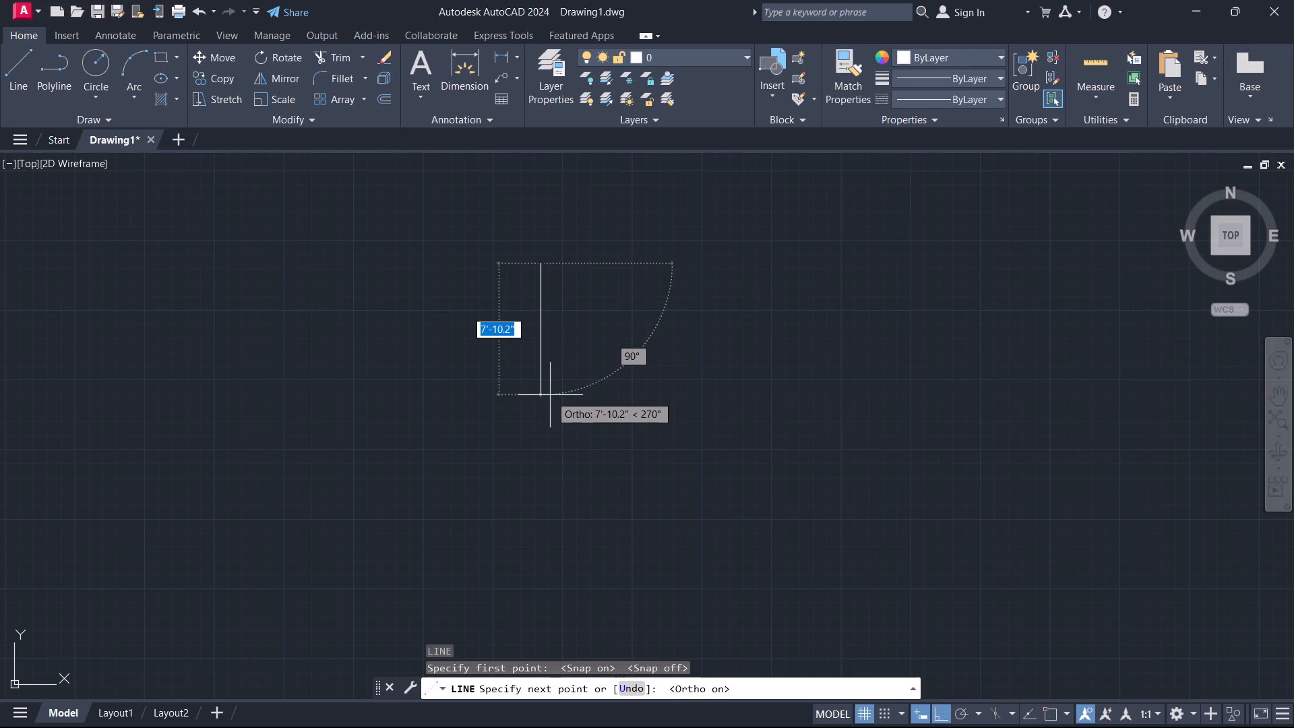
{"action": "type", "text": "12'6"}
{"action": "key", "text": "Return"}
{"action": "key", "text": "Escape"}
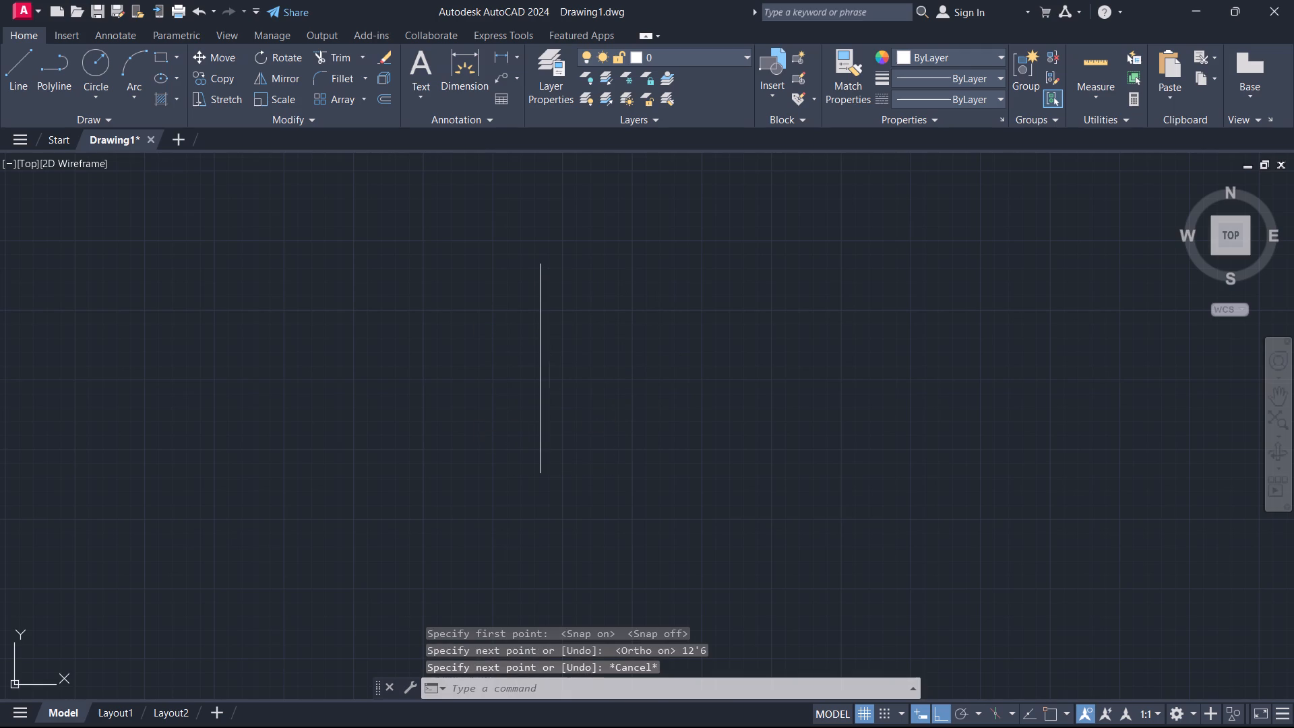
Offset the vertical line 6" to its right side.
{"action": "type", "text": "o"}
{"action": "key", "text": "space"}
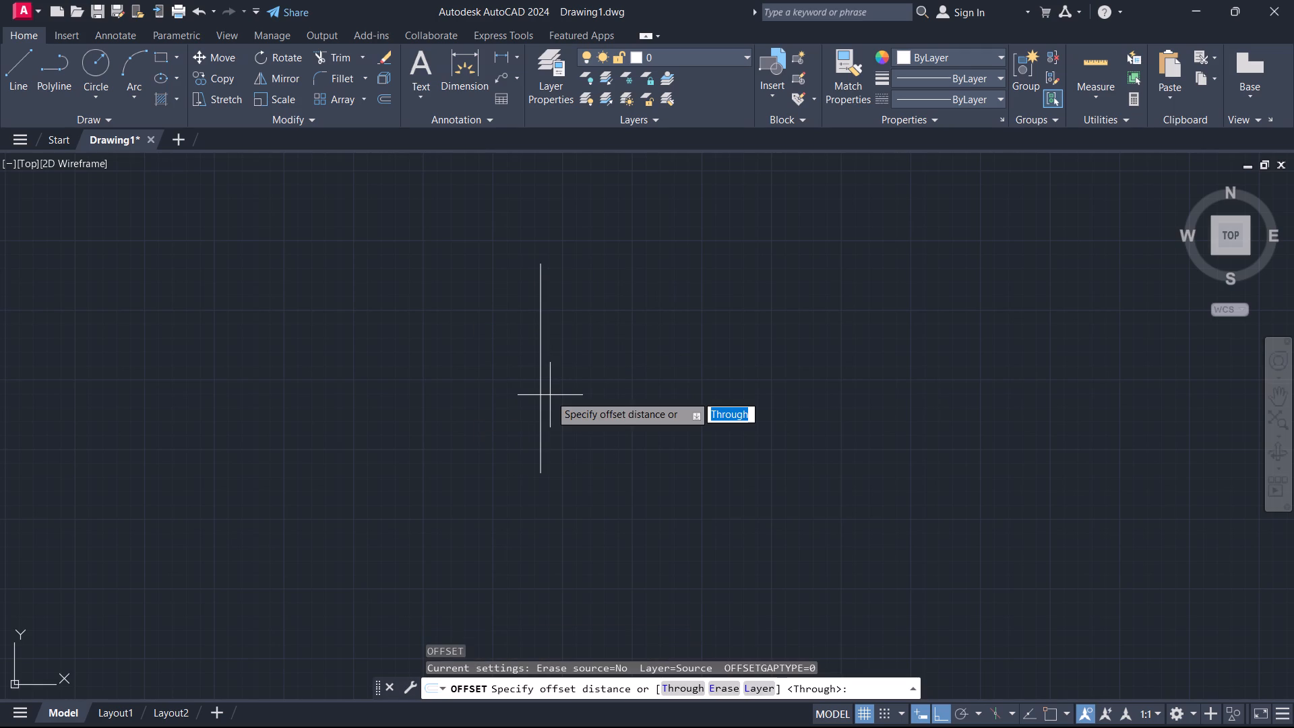
{"action": "key", "text": "6"}
{"action": "key", "text": "Return"}
{"action": "left_click", "coordinate": [550, 413]}
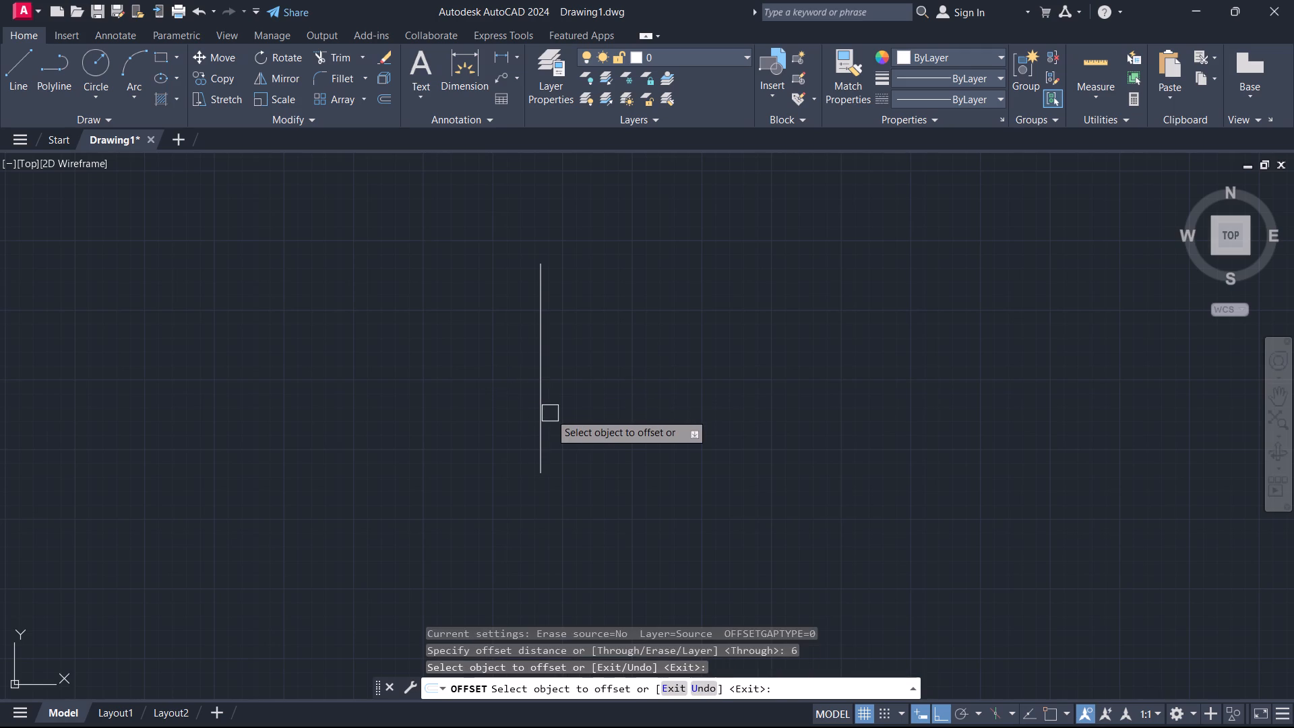
{"action": "left_click", "coordinate": [545, 413]}
{"action": "left_click", "coordinate": [613, 425]}
{"action": "key", "text": "Escape"}
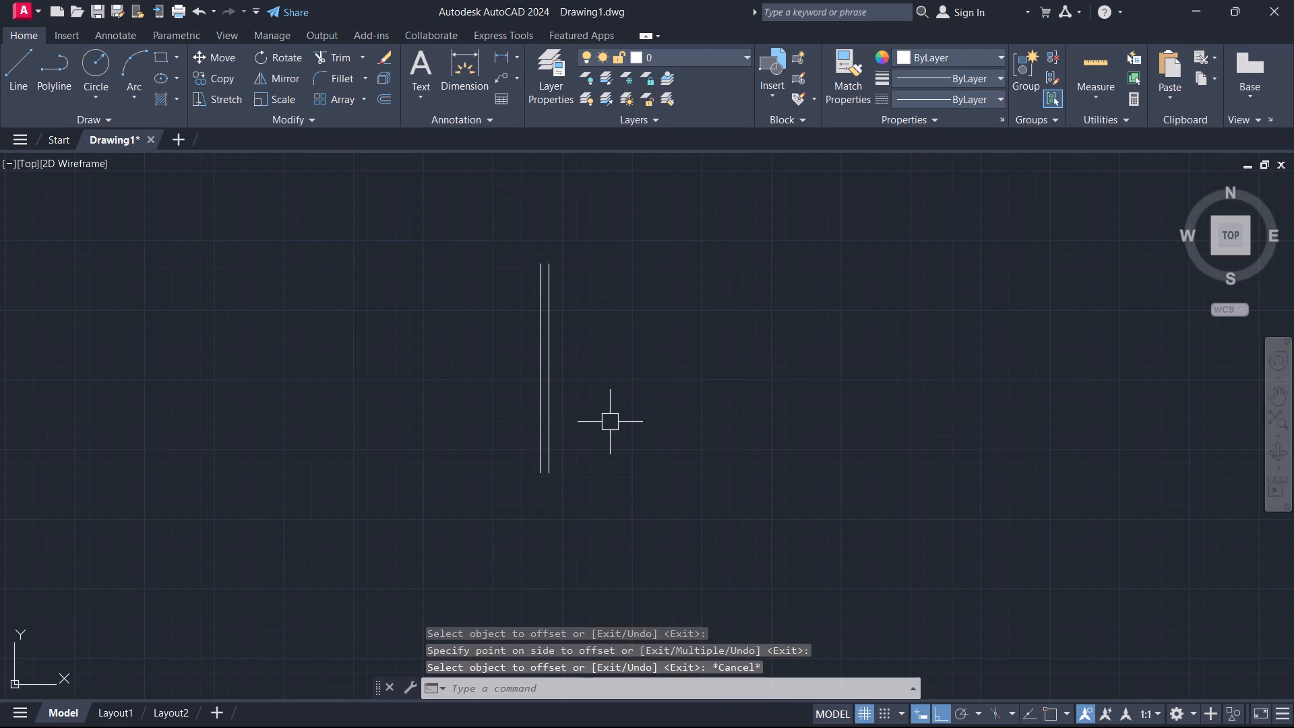
With object snap on, draw an 11'6" horizontal line rightward from the top end of the right vertical line.
{"action": "type", "text": "l"}
{"action": "key", "text": "space"}
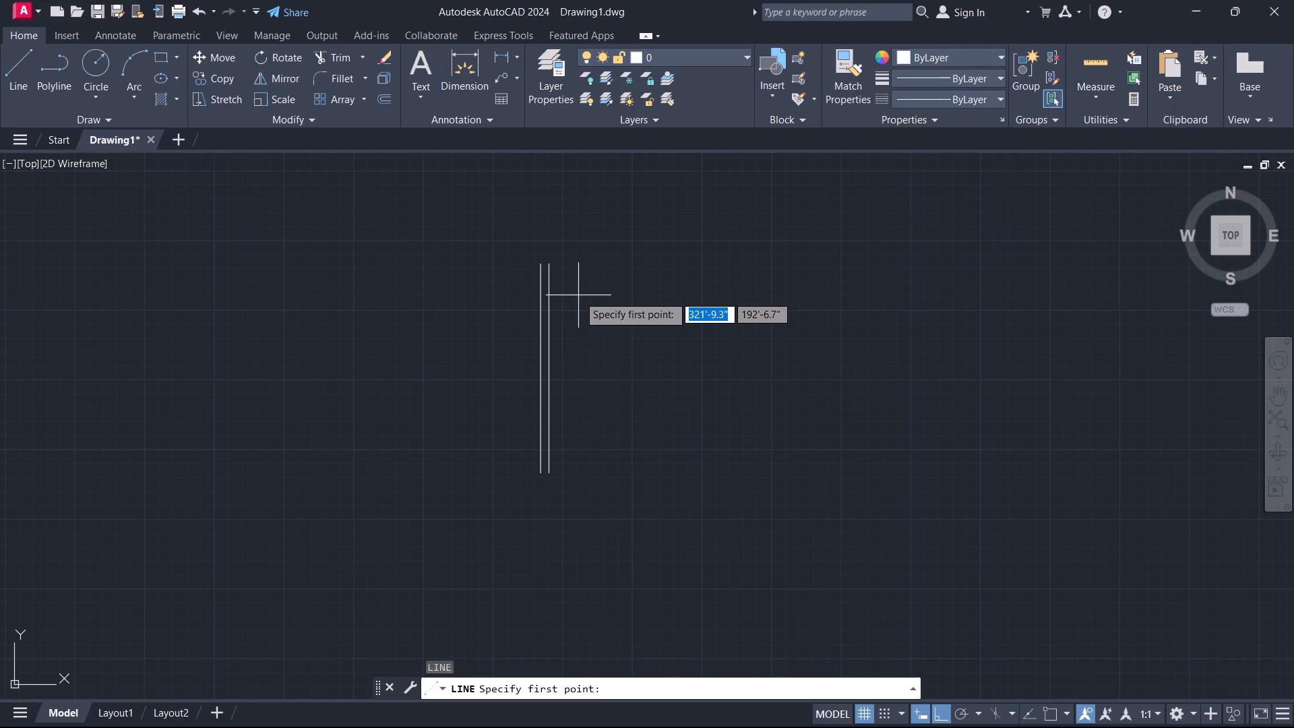
{"action": "key", "text": "F3"}
{"action": "left_click", "coordinate": [548, 264]}
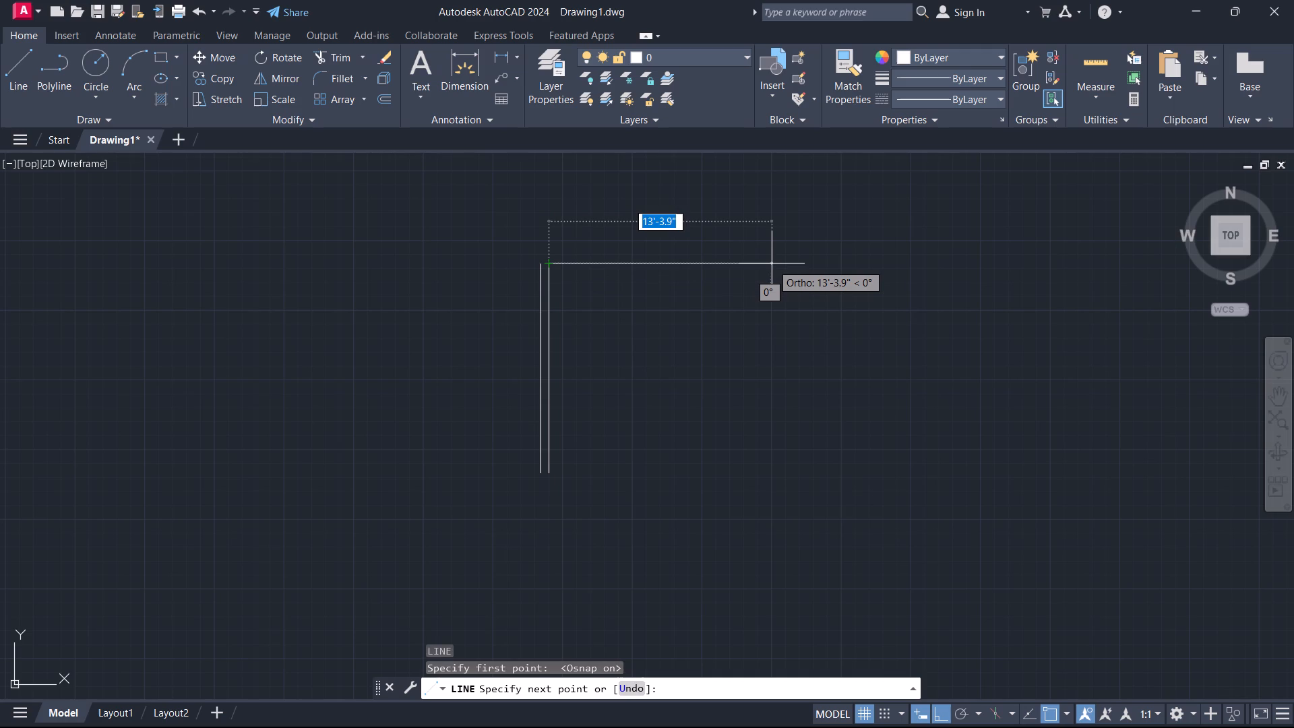
{"action": "type", "text": "11'6"}
{"action": "key", "text": "Return"}
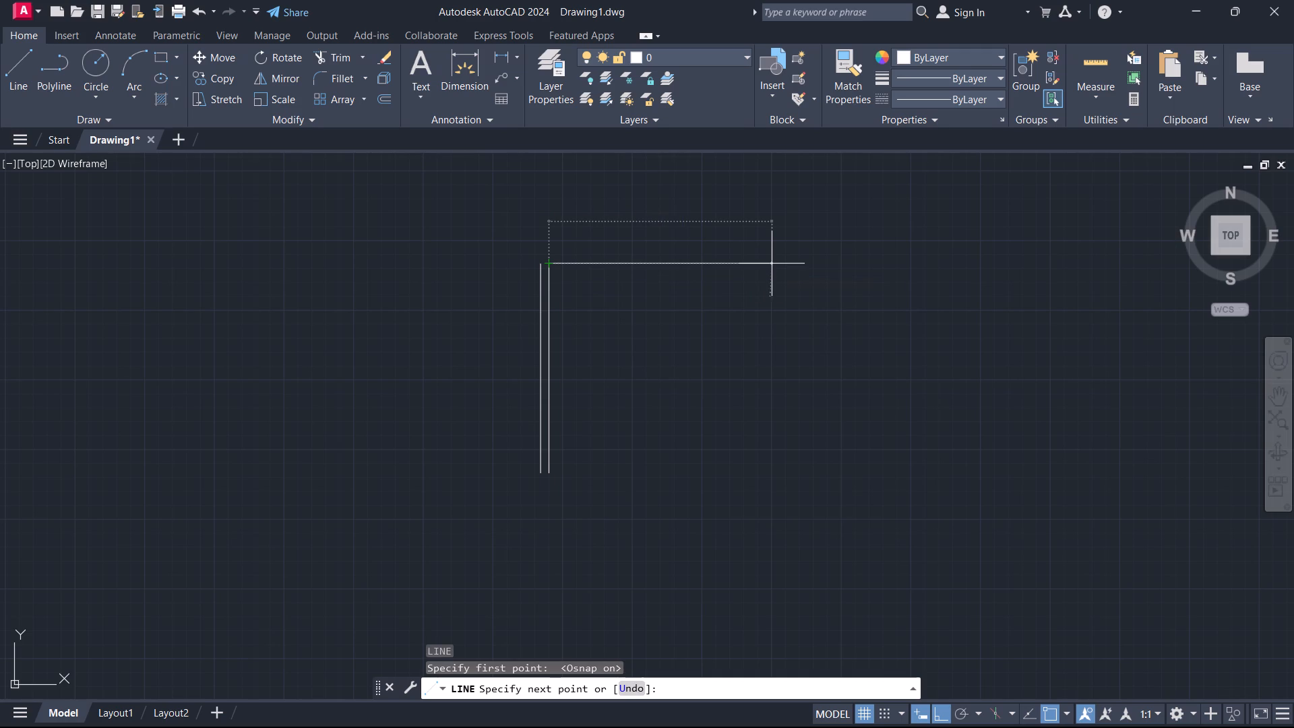
{"action": "key", "text": "Escape"}
Offset the horizontal line 6" upward.
{"action": "type", "text": "o"}
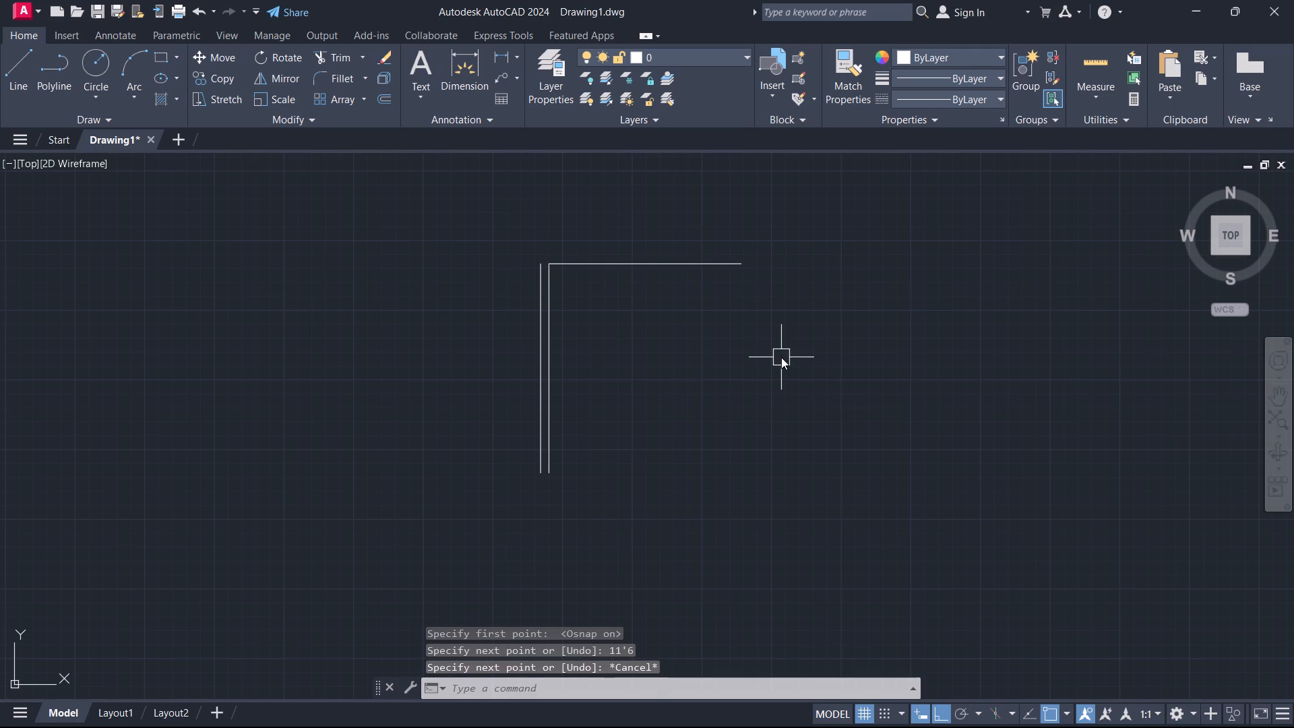
{"action": "key", "text": "space"}
{"action": "key", "text": "6"}
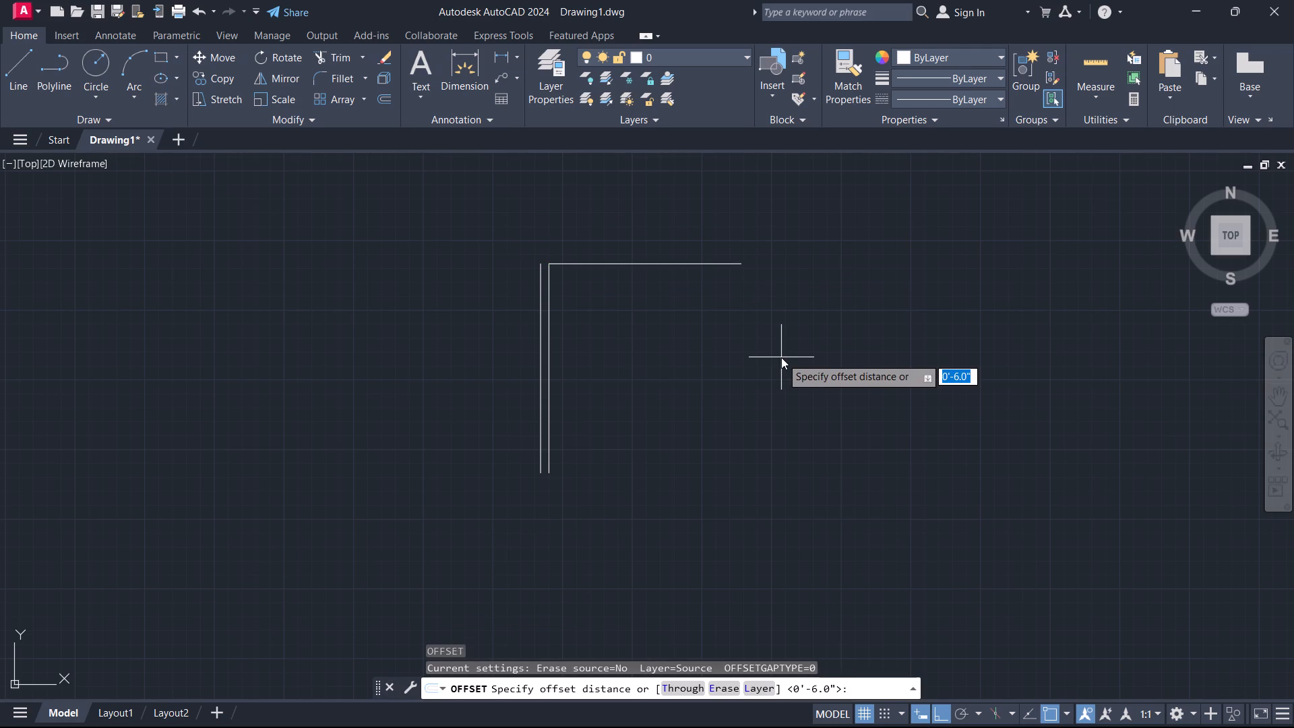
{"action": "key", "text": "space"}
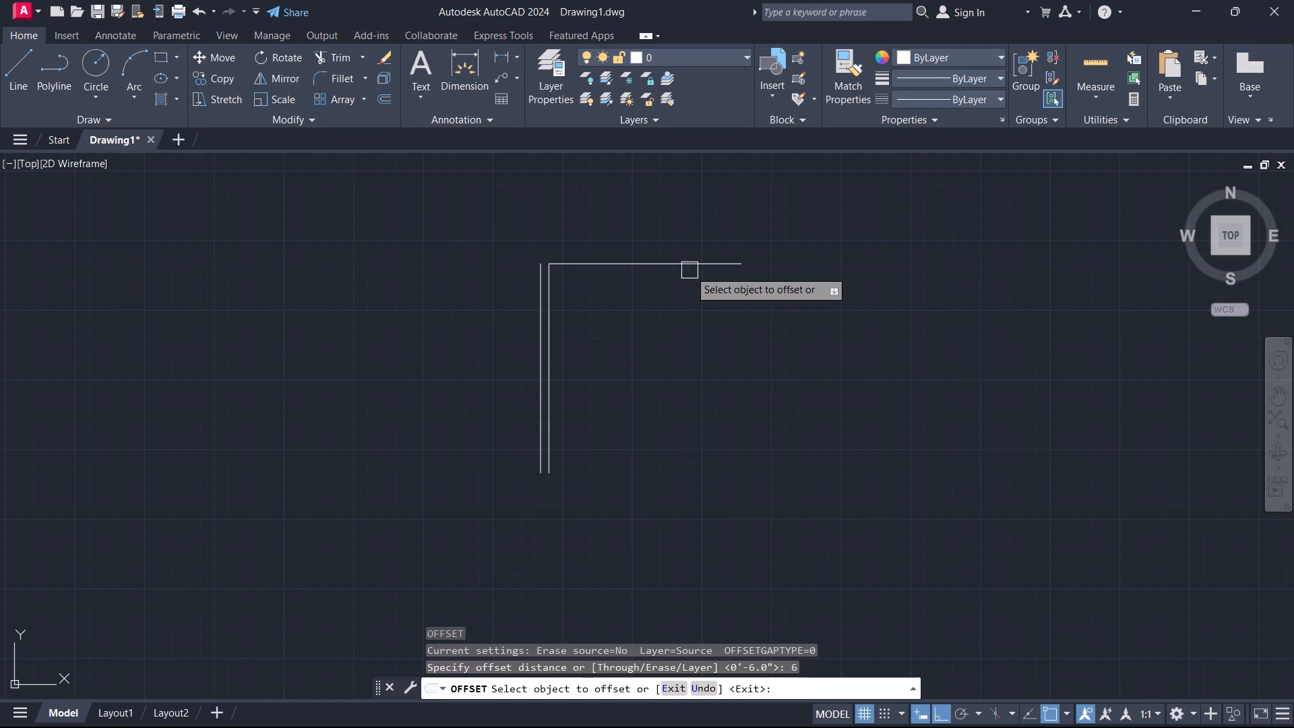
{"action": "left_click", "coordinate": [688, 269]}
{"action": "left_click", "coordinate": [657, 226]}
{"action": "key", "text": "Escape"}
Fillet the outer vertical line with the upper horizontal line at zero radius to close the outer wall corner.
{"action": "key", "text": "f"}
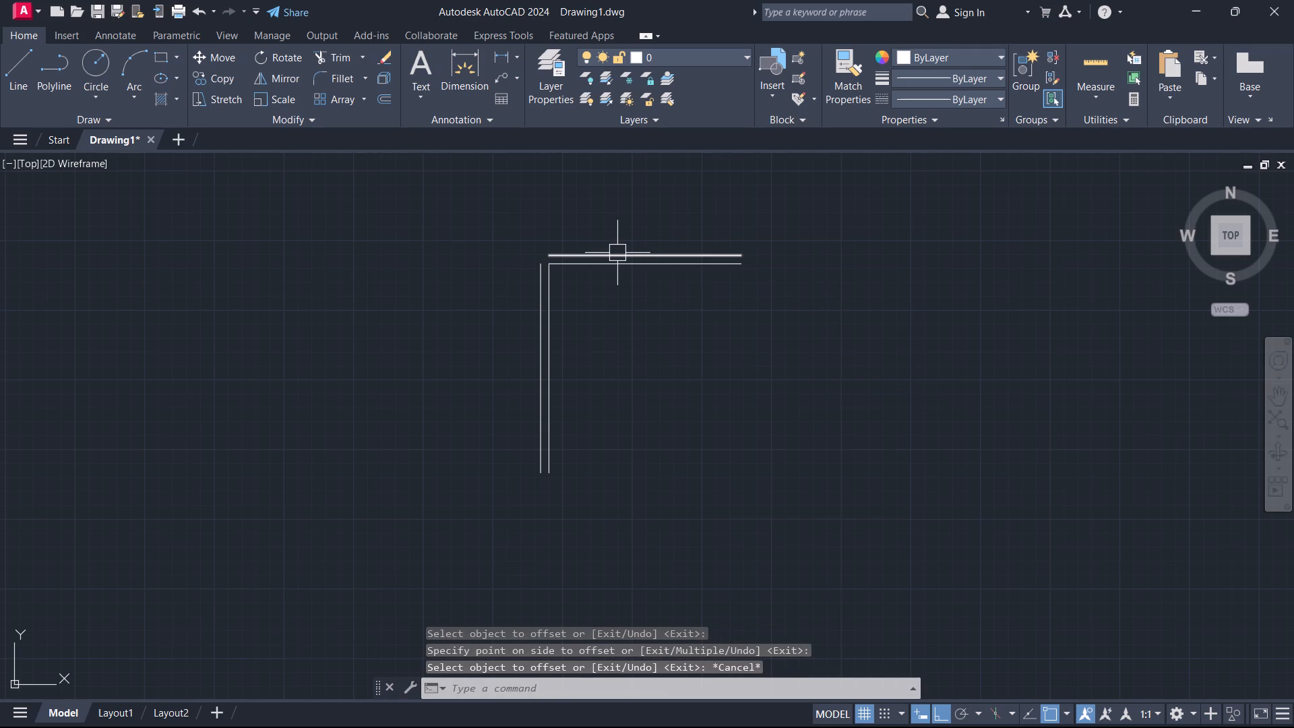
{"action": "key", "text": "space"}
{"action": "scroll", "coordinate": [585, 311], "scroll_direction": "up", "scroll_amount": 1}
{"action": "left_click", "coordinate": [509, 293]}
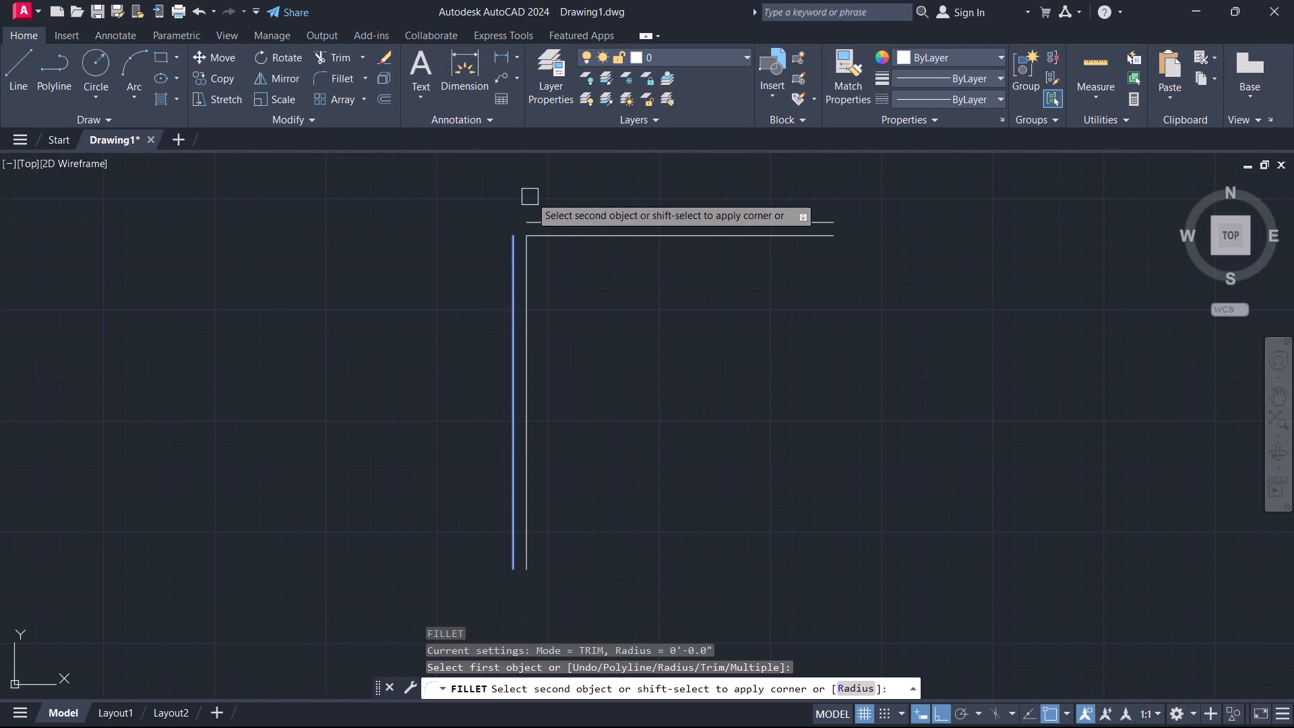
{"action": "left_click", "coordinate": [545, 216]}
{"action": "key", "text": "Escape"}
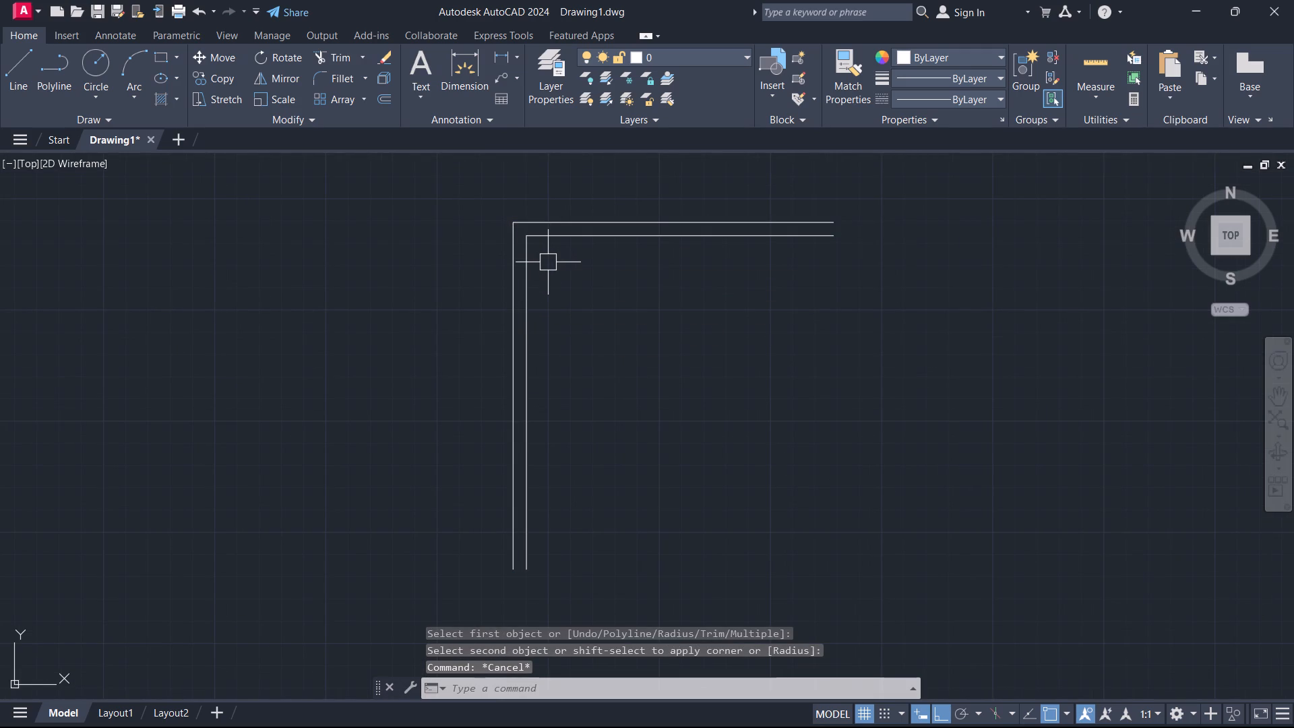
Offset the inner vertical wall line 11'6" to its right side.
{"action": "type", "text": "o"}
{"action": "key", "text": "space"}
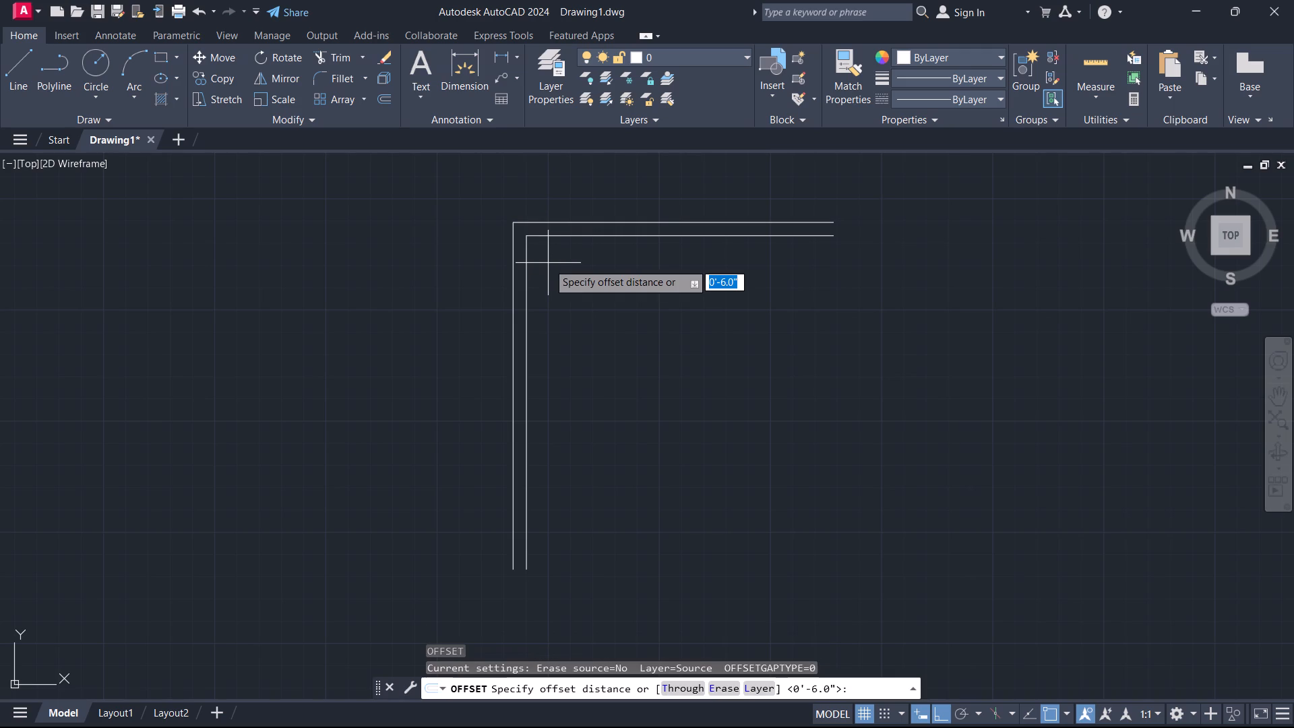
{"action": "type", "text": "11'6"}
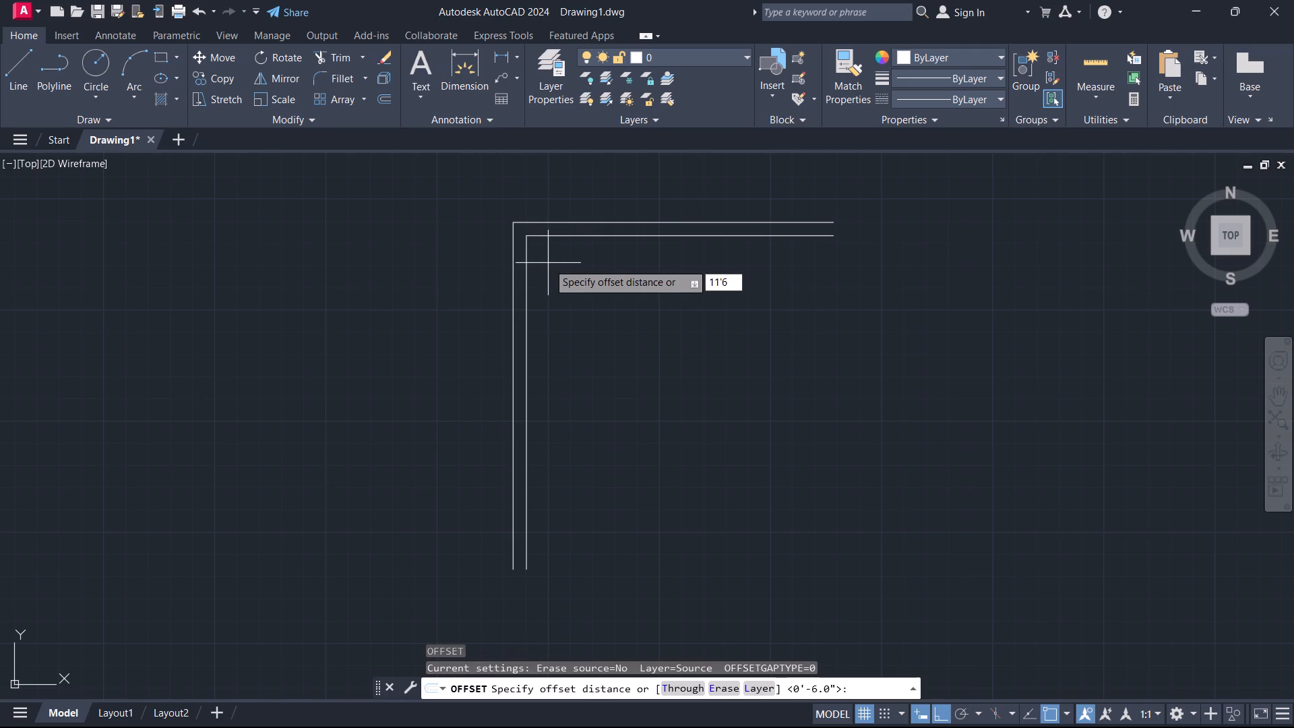
{"action": "key", "text": "Return"}
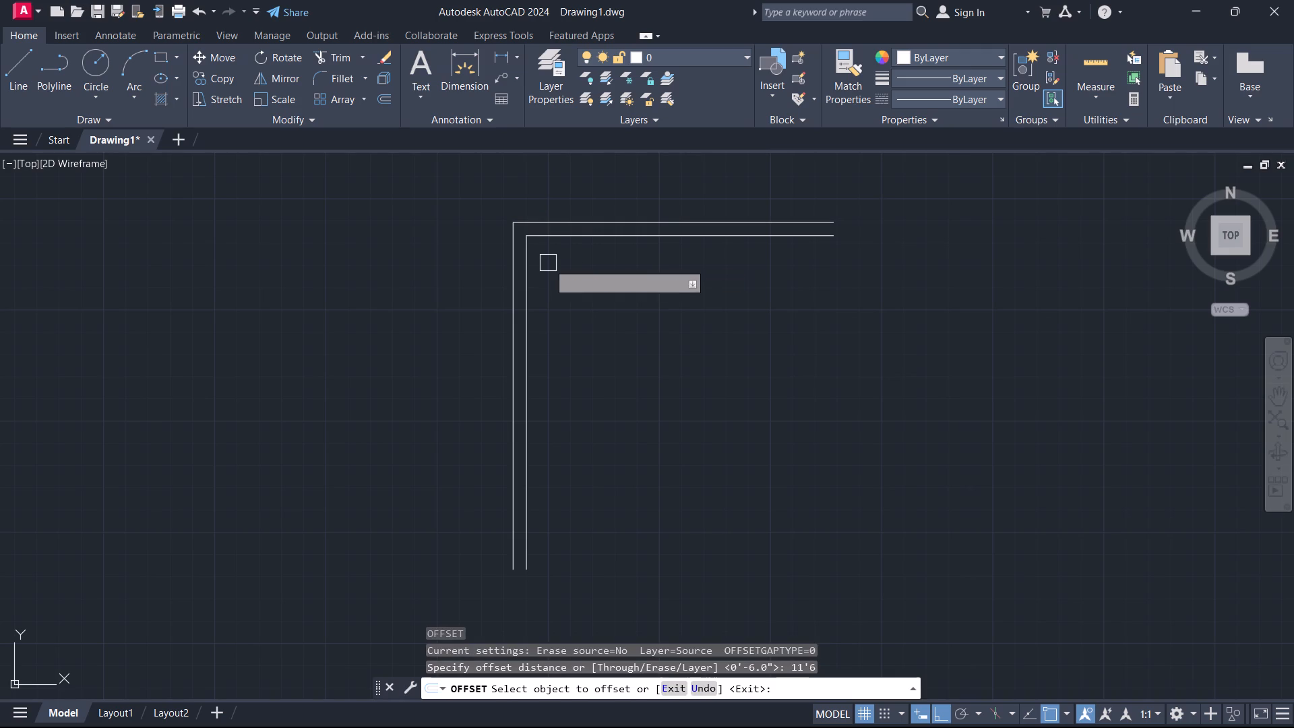
{"action": "left_click", "coordinate": [534, 361]}
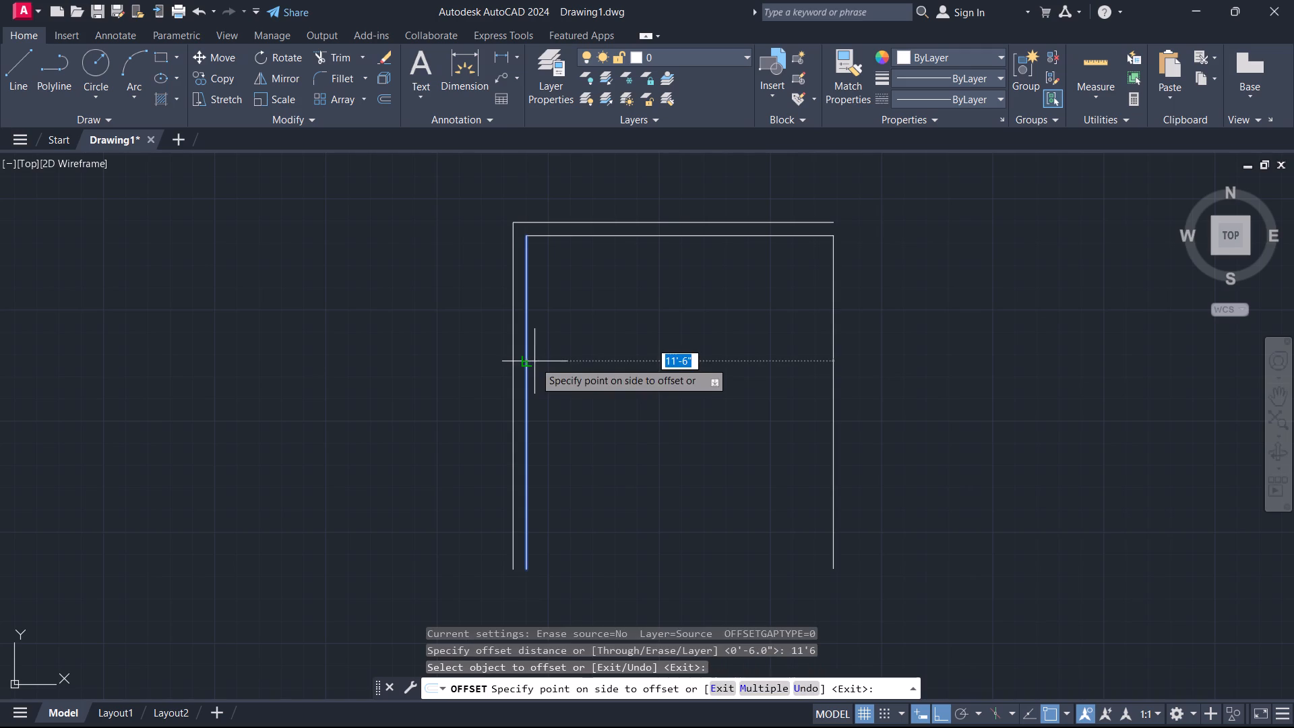
{"action": "left_click", "coordinate": [672, 367]}
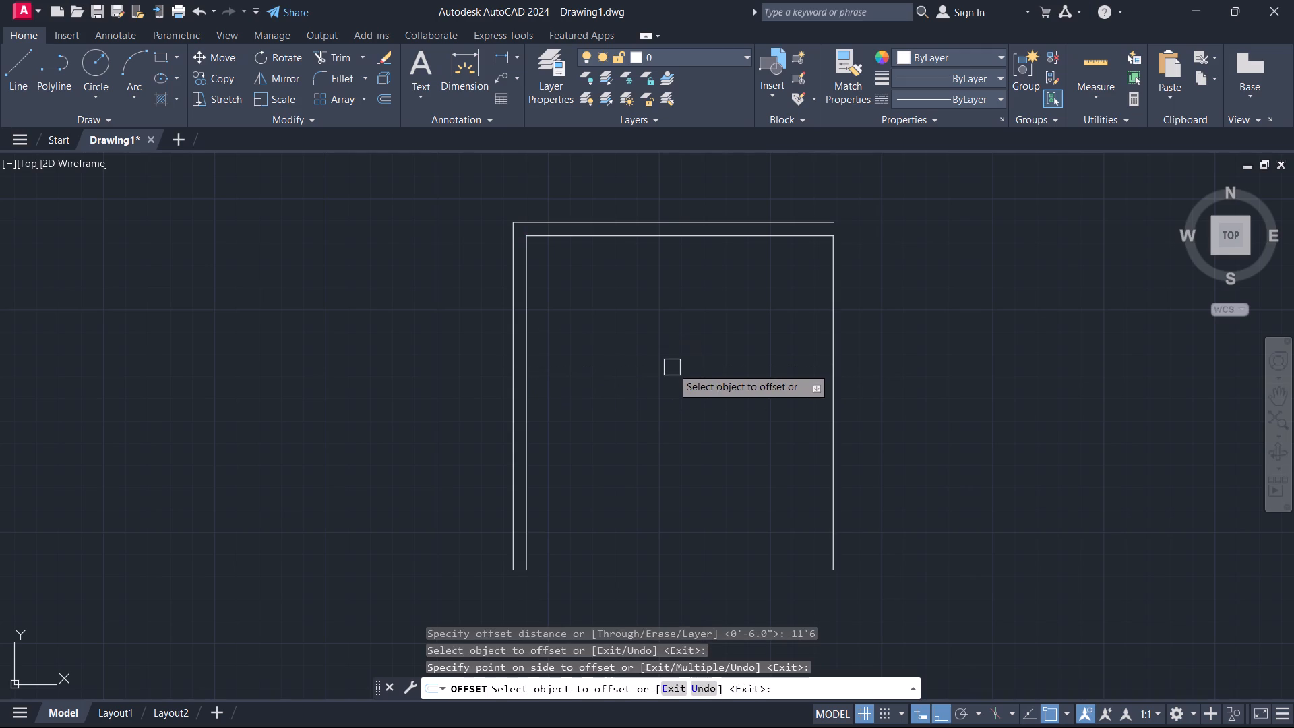
{"action": "key", "text": "Escape"}
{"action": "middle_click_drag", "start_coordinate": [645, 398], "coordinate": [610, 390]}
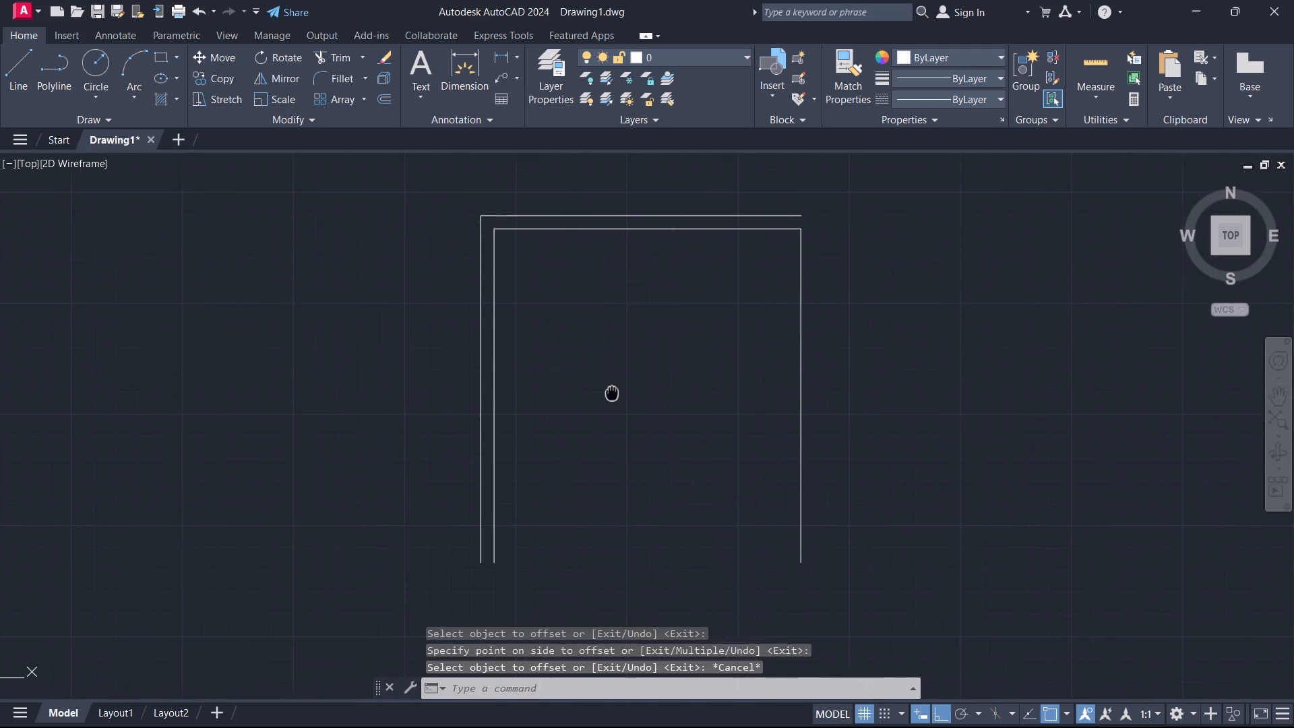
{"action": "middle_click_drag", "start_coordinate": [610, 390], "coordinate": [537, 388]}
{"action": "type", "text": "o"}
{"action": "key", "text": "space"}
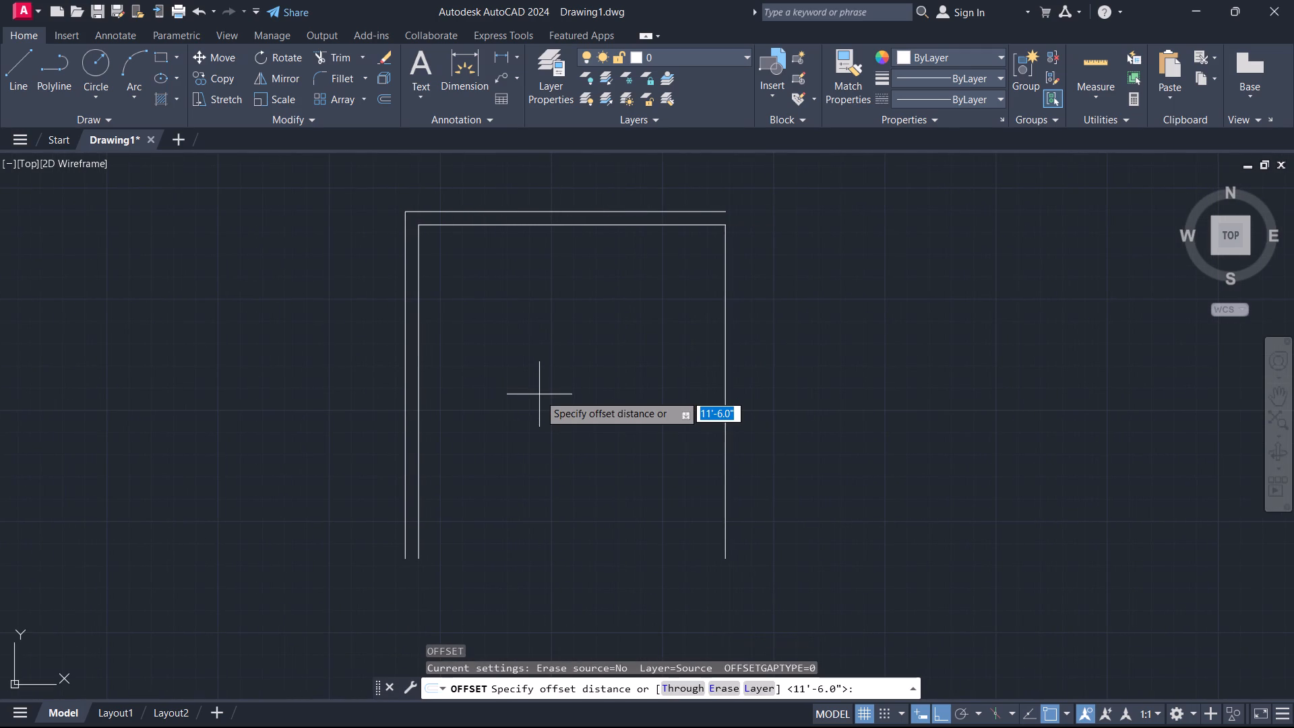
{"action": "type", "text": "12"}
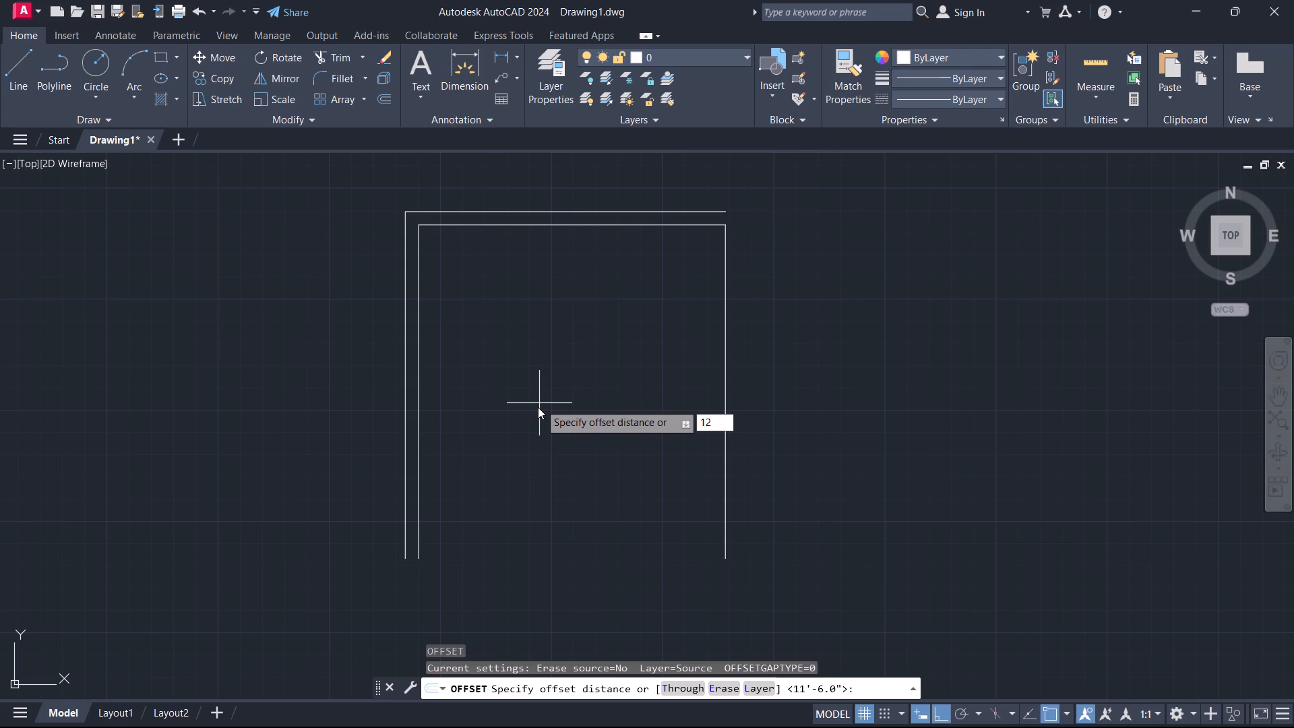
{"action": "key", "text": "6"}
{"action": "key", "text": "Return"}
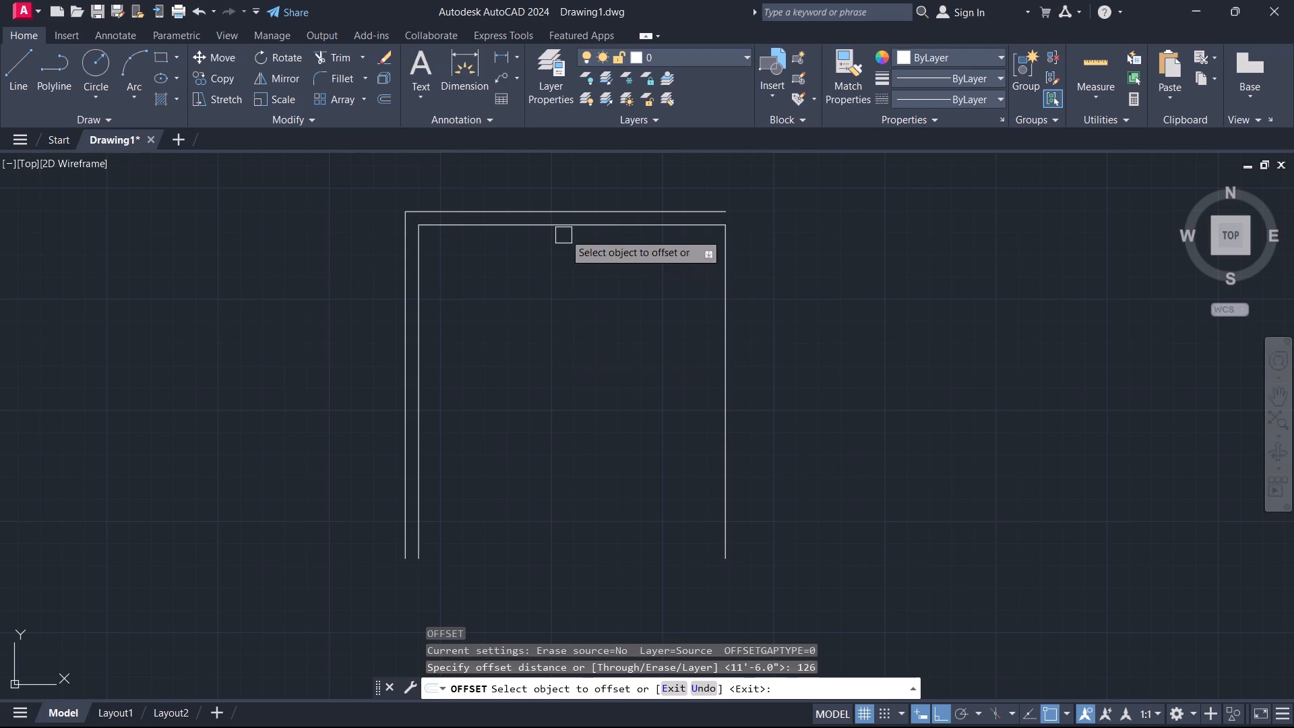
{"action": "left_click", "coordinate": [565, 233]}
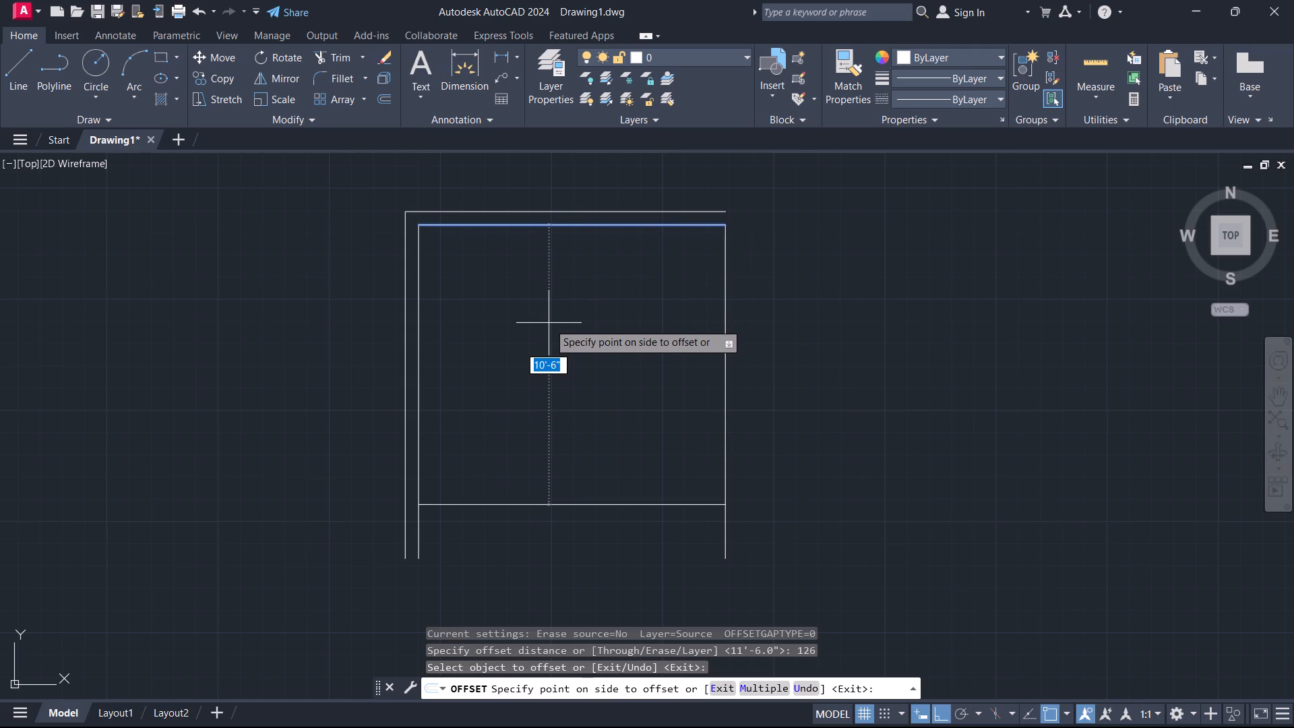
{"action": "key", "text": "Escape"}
Measure the length of the inner left vertical wall line from its lower end to the inner corner.
{"action": "key", "text": "d"}
{"action": "key", "text": "i"}
{"action": "key", "text": "space"}
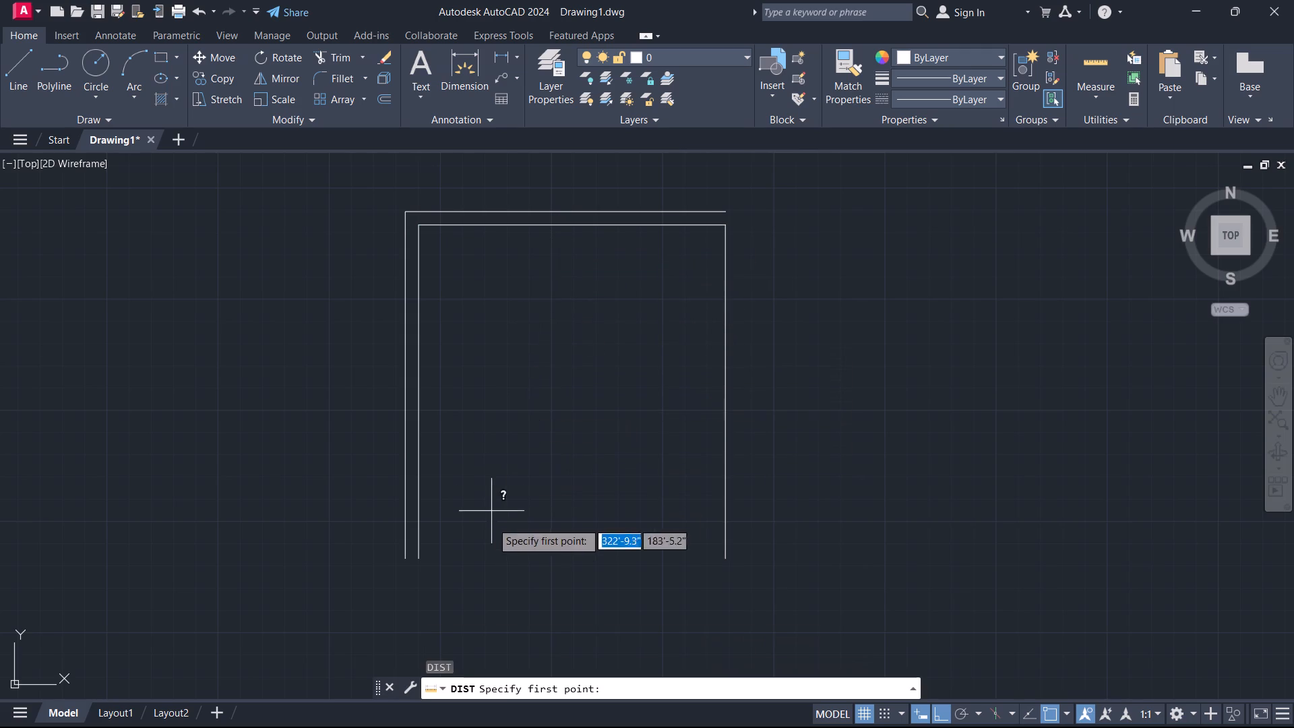
{"action": "left_click", "coordinate": [419, 554]}
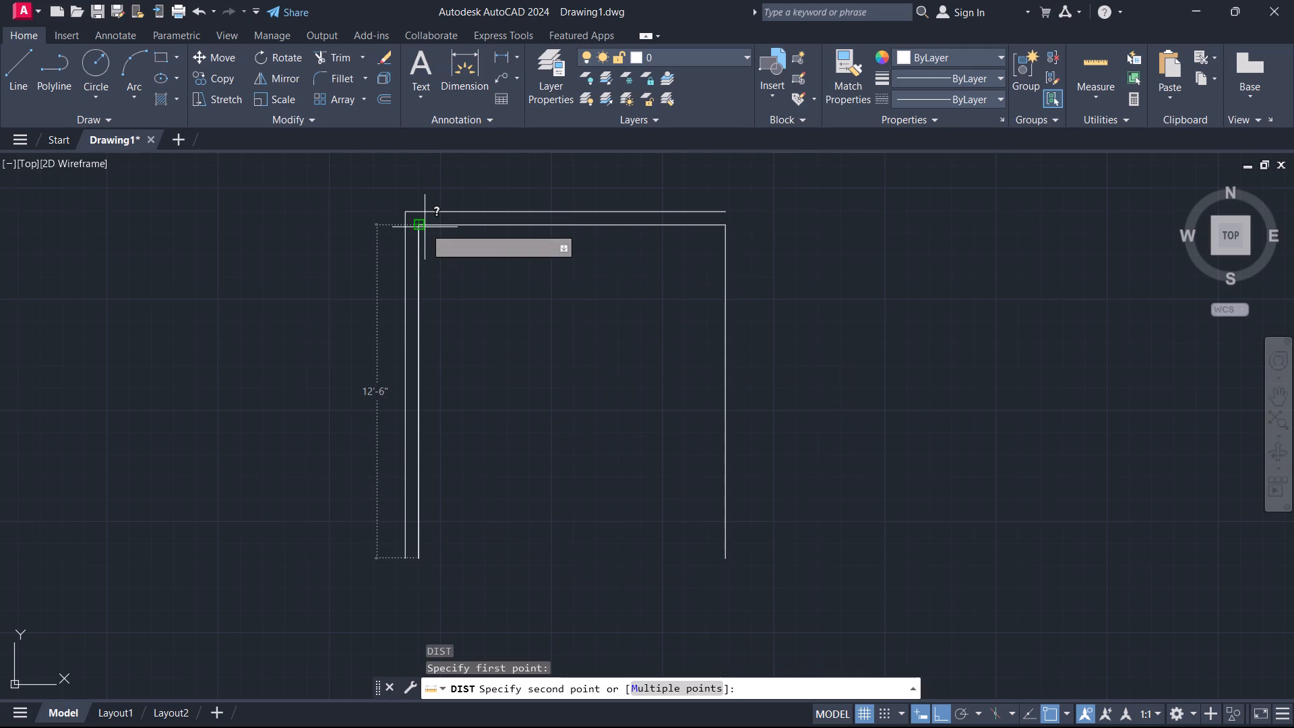
{"action": "key", "text": "Escape"}
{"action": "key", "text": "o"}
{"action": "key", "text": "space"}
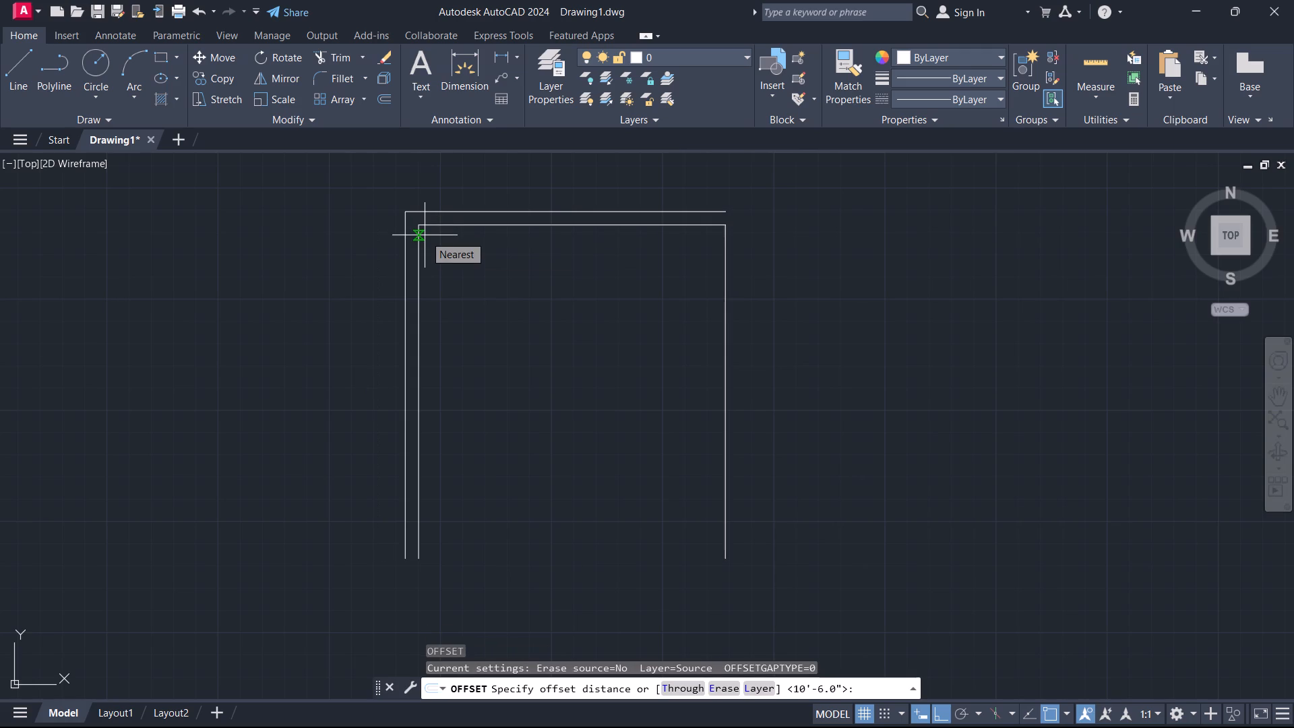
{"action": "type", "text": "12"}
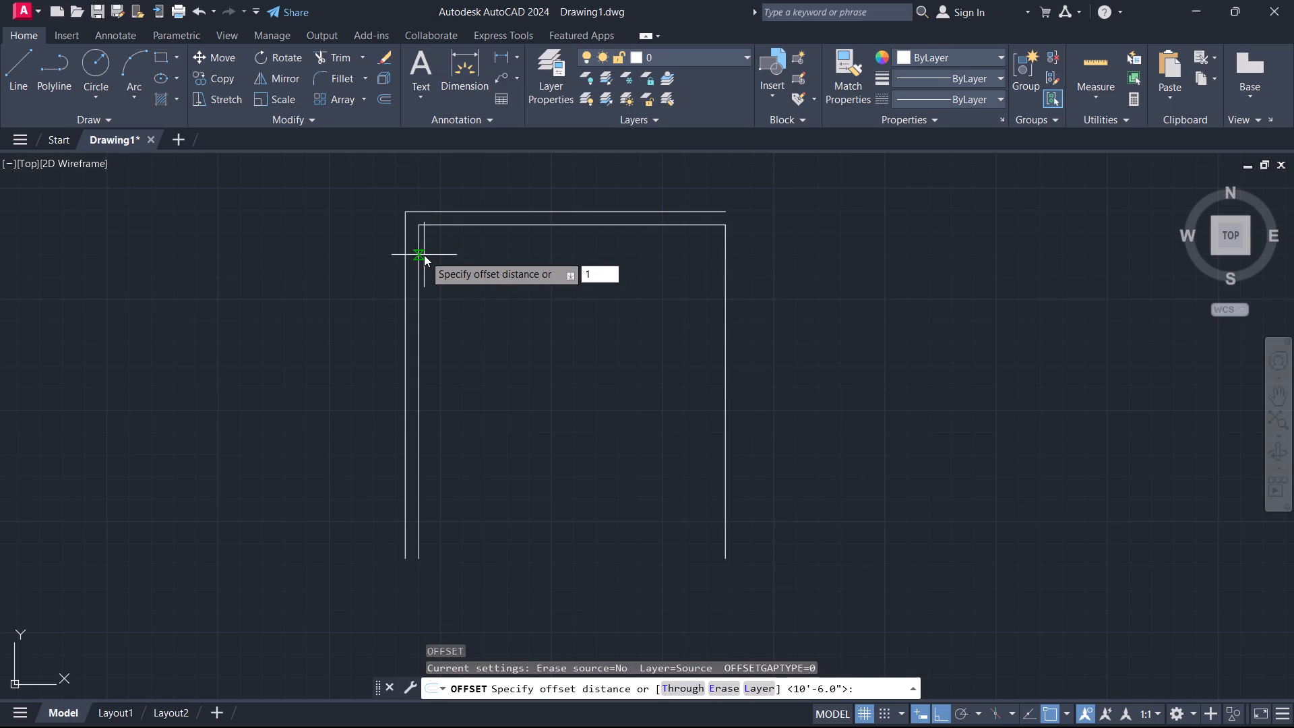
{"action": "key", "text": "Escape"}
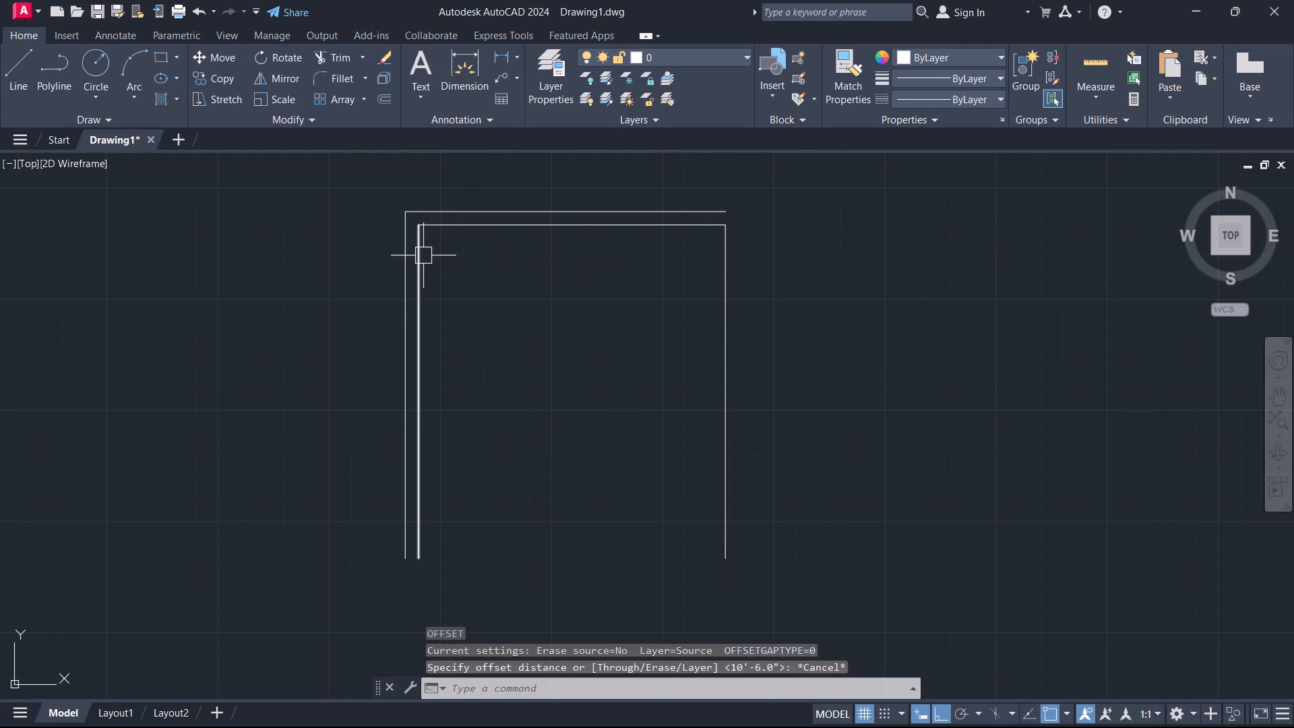
Offset the inner top line downward, picking the inner left line's two endpoints as the 12'6" distance.
{"action": "key", "text": "space"}
{"action": "left_click", "coordinate": [420, 223]}
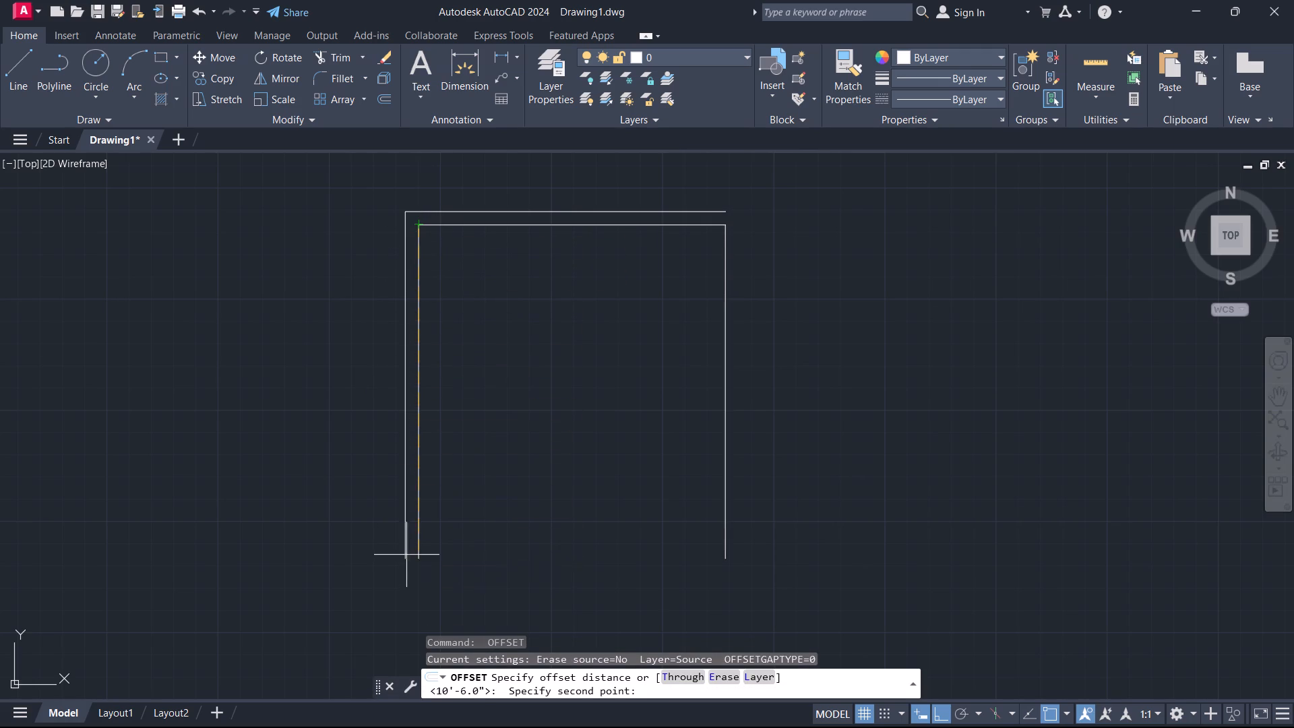
{"action": "left_click", "coordinate": [418, 555]}
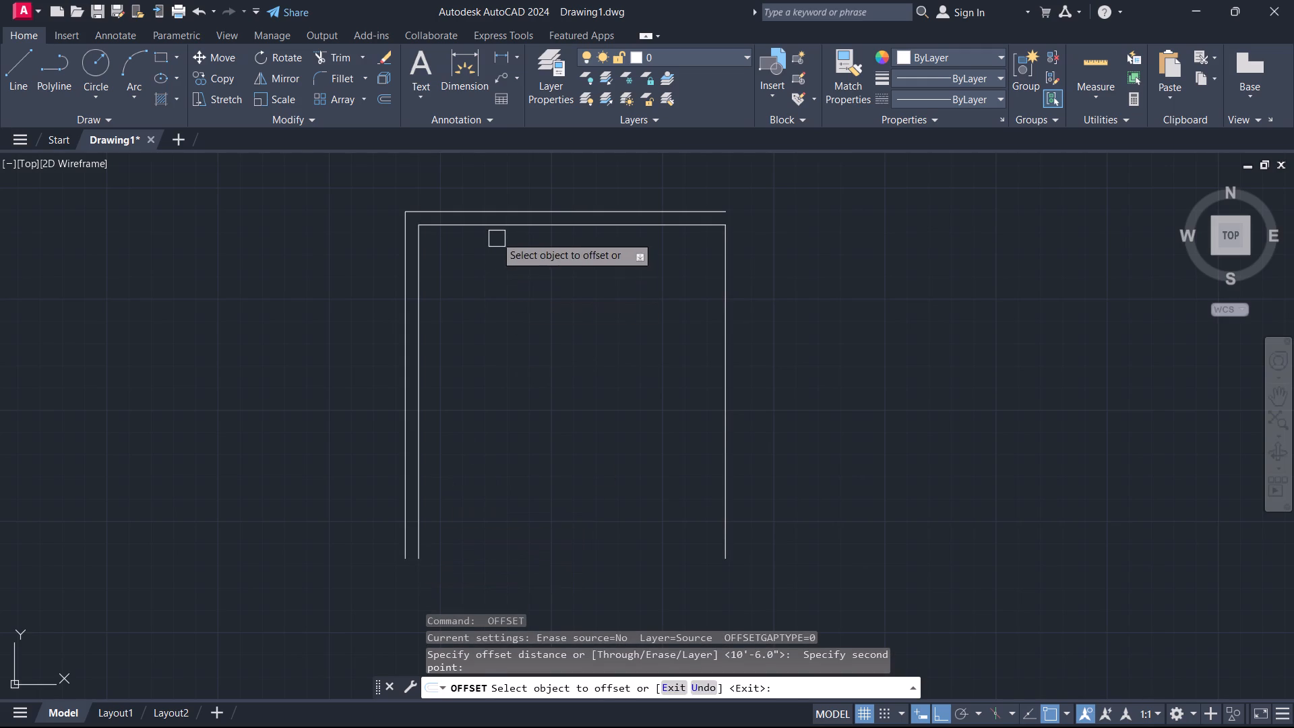
{"action": "left_click", "coordinate": [495, 227]}
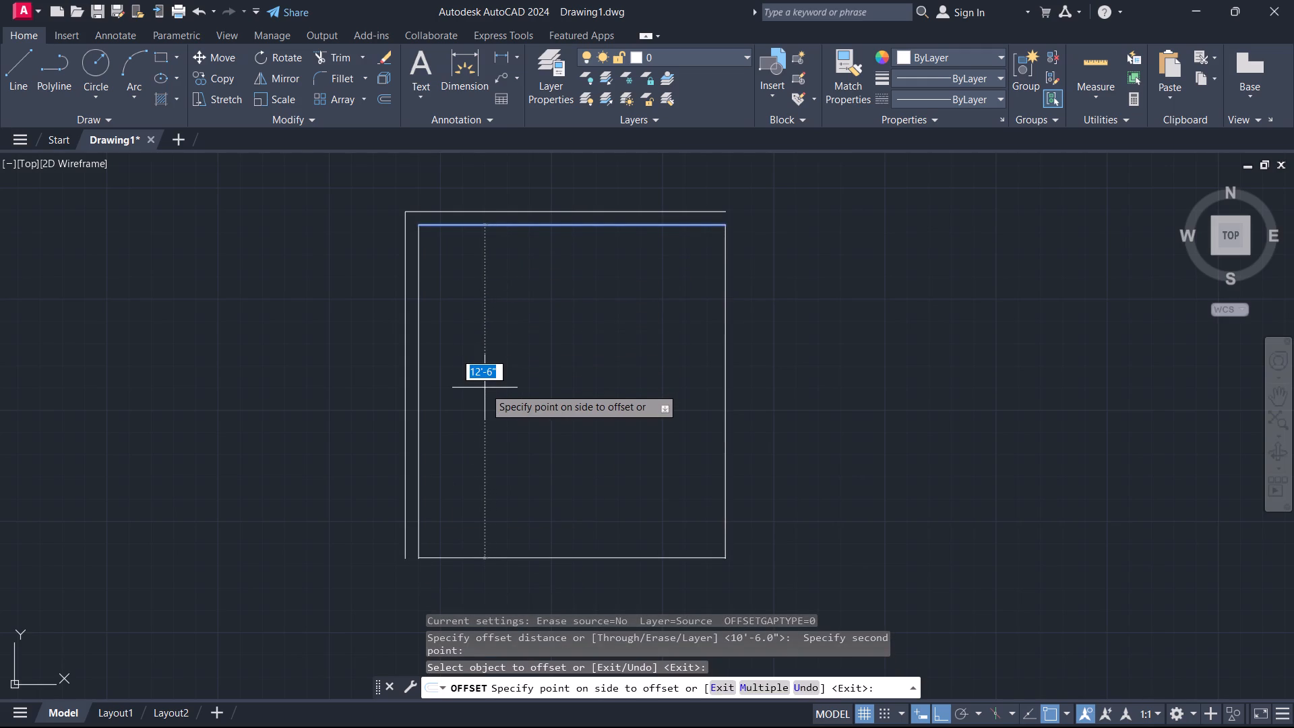
{"action": "left_click", "coordinate": [485, 388]}
{"action": "key", "text": "Escape"}
Offset the bottom horizontal line 6" downward to form the lower wall's outer face.
{"action": "type", "text": "o"}
{"action": "key", "text": "space"}
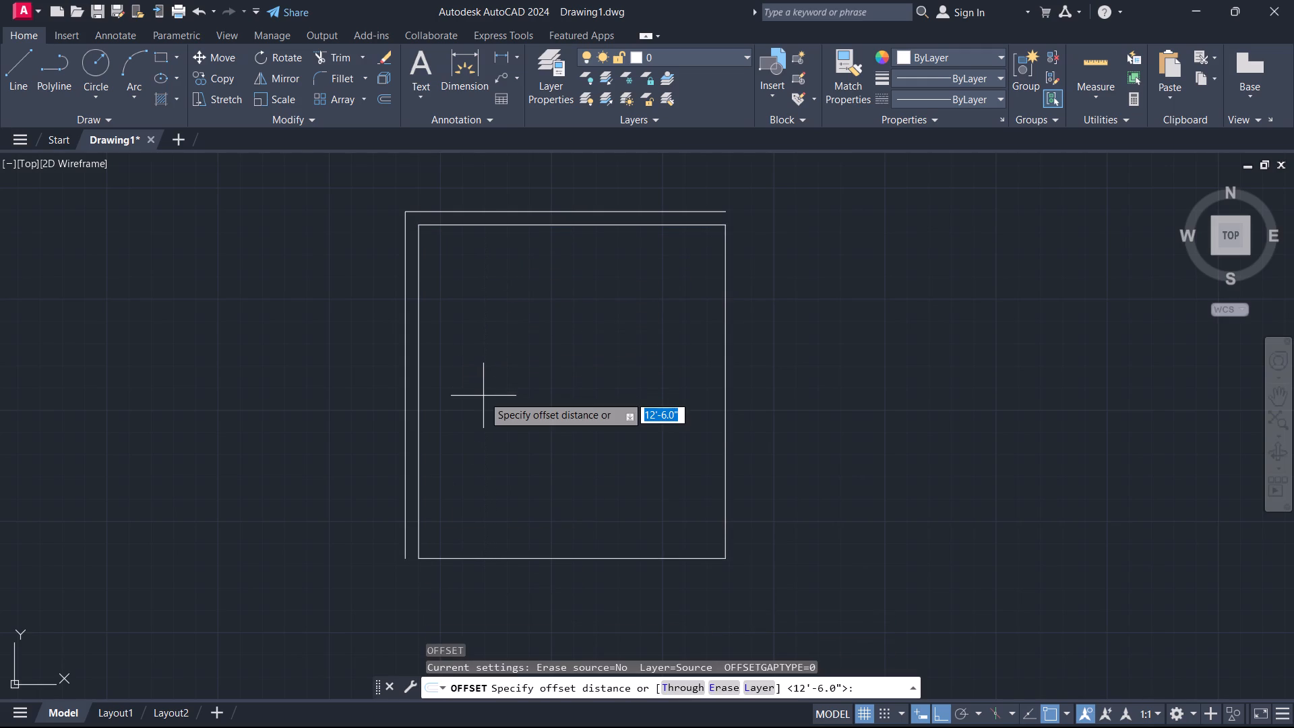
{"action": "key", "text": "6"}
{"action": "key", "text": "Return"}
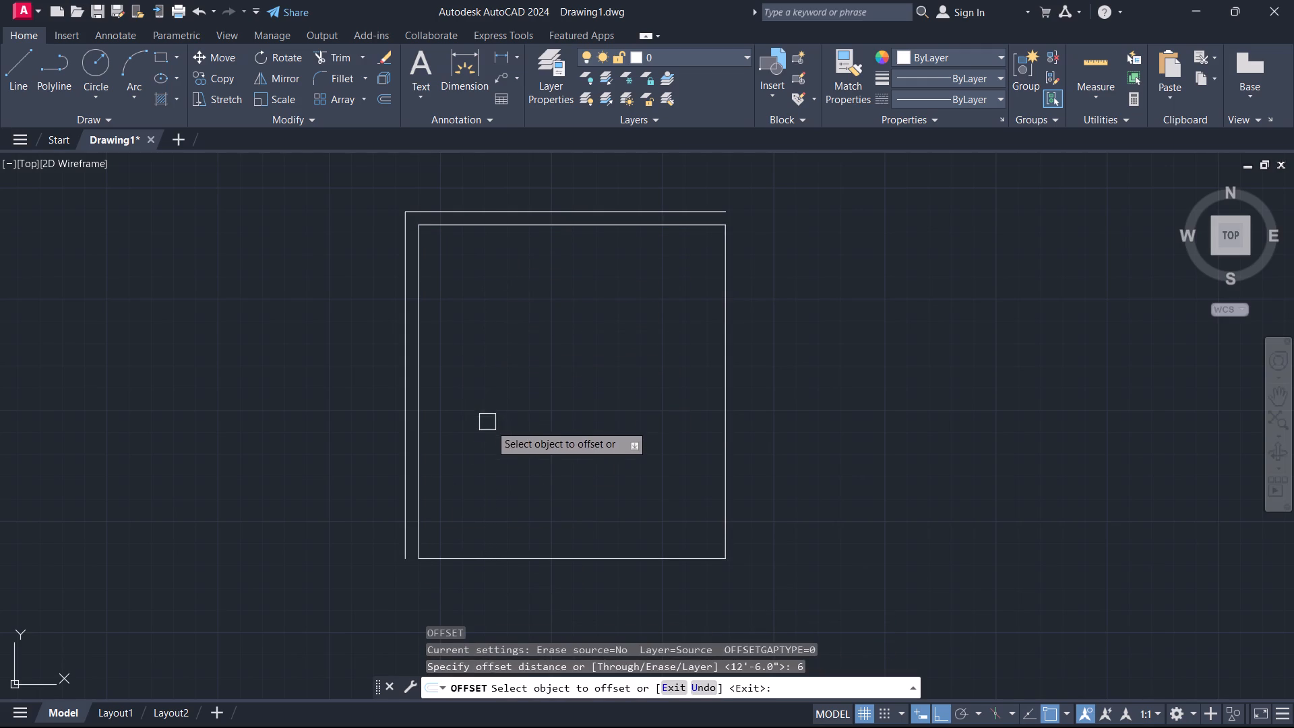
{"action": "left_click", "coordinate": [524, 559]}
{"action": "left_click", "coordinate": [526, 596]}
{"action": "key", "text": "Escape"}
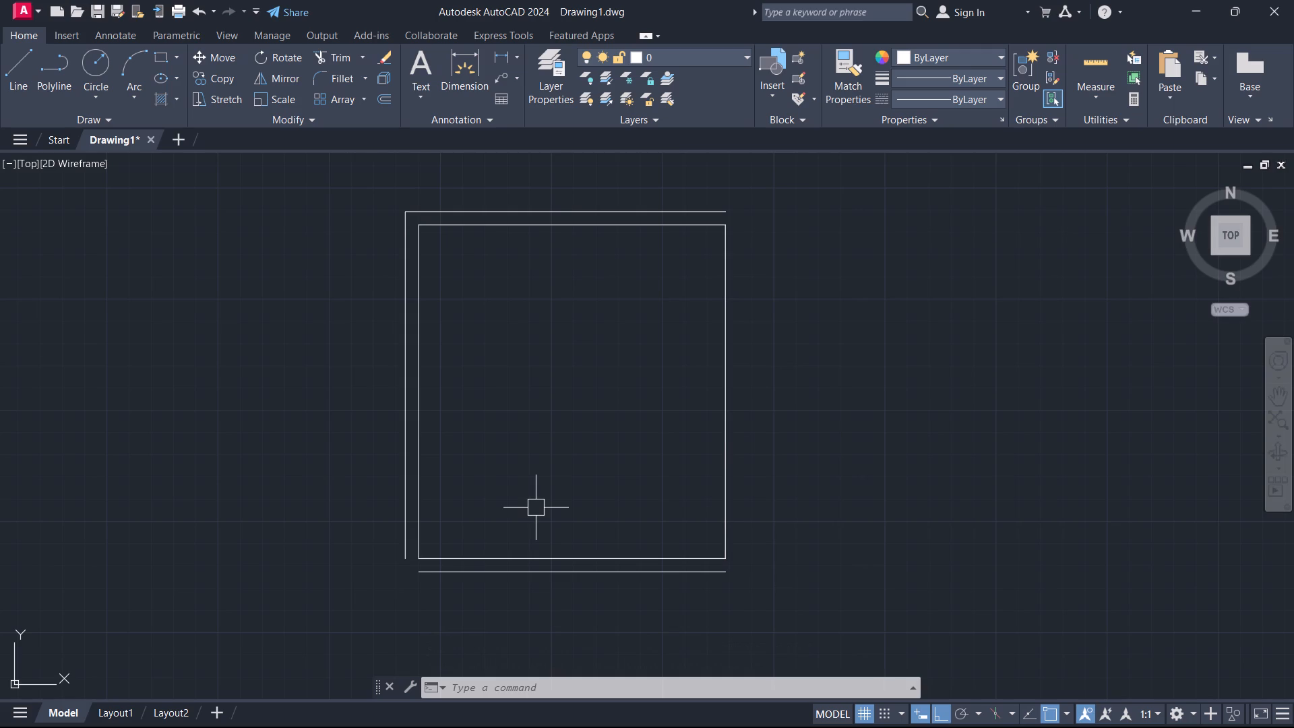
Offset the right vertical line 7'8" leftward into the room.
{"action": "type", "text": "o"}
{"action": "key", "text": "space"}
{"action": "key", "text": "7"}
{"action": "key", "text": "apostrophe"}
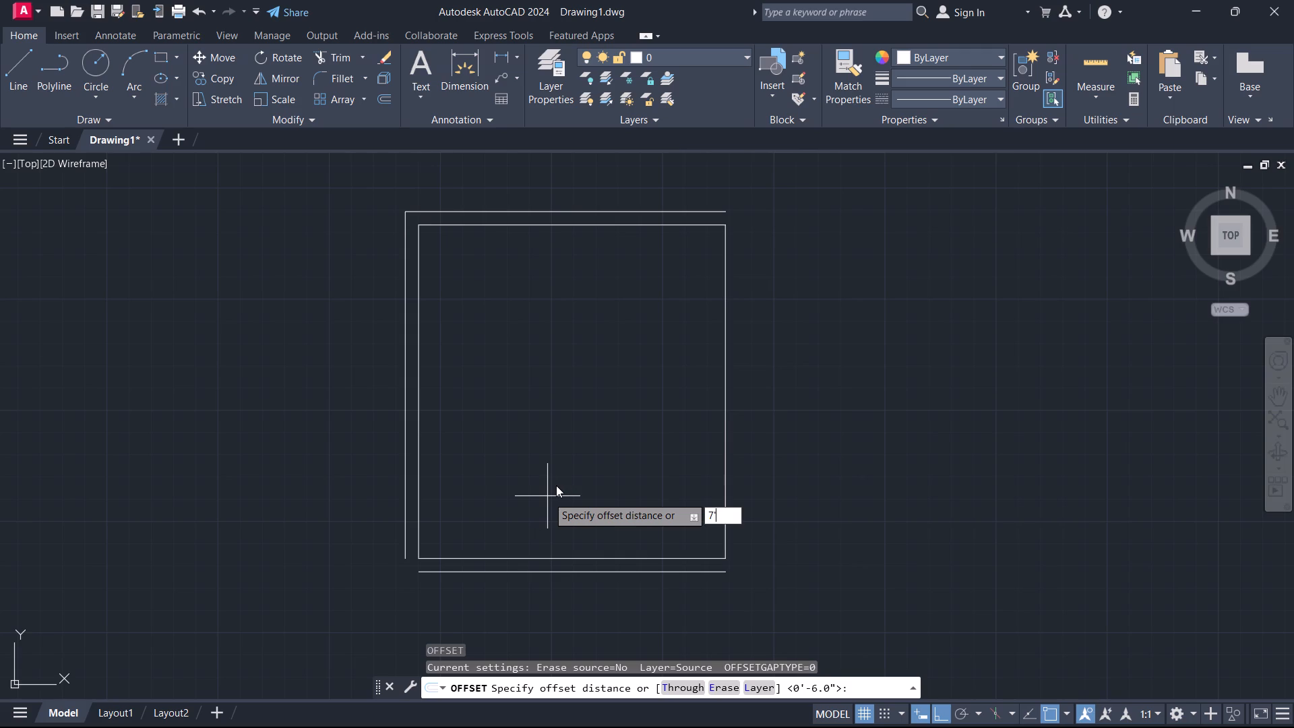
{"action": "key", "text": "8"}
{"action": "key", "text": "Return"}
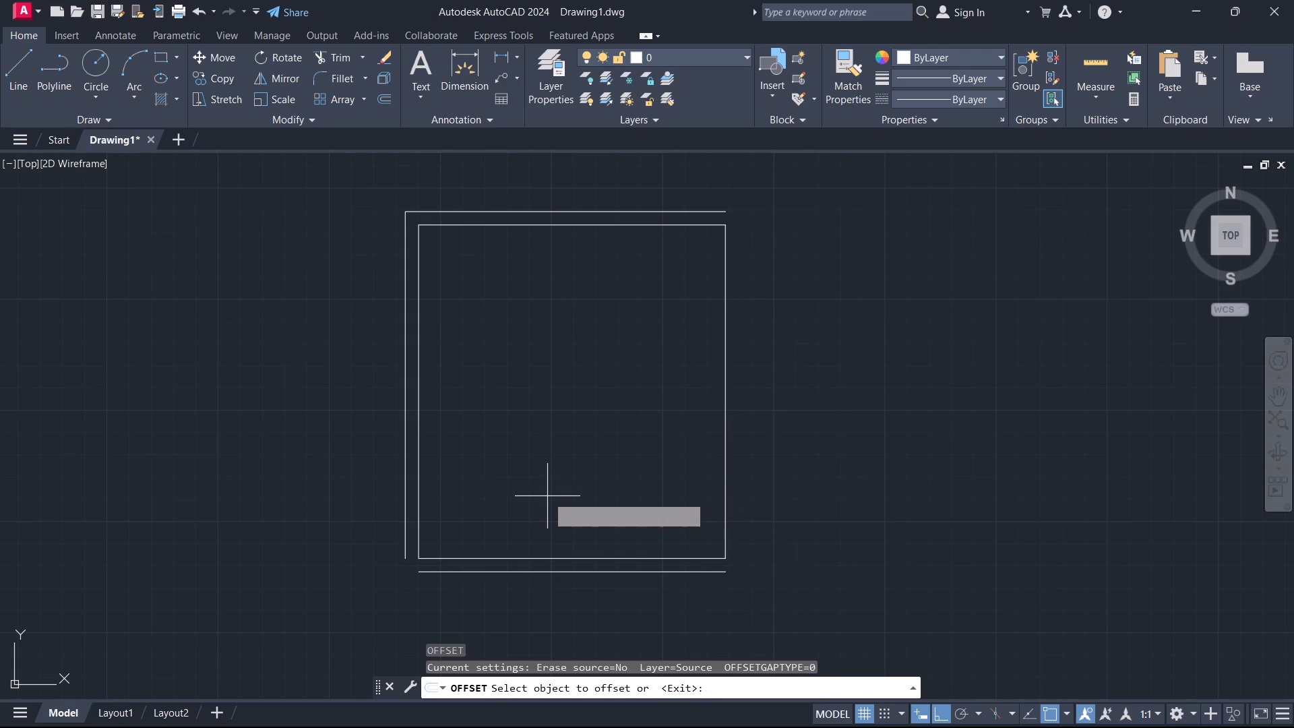
{"action": "left_click", "coordinate": [726, 454]}
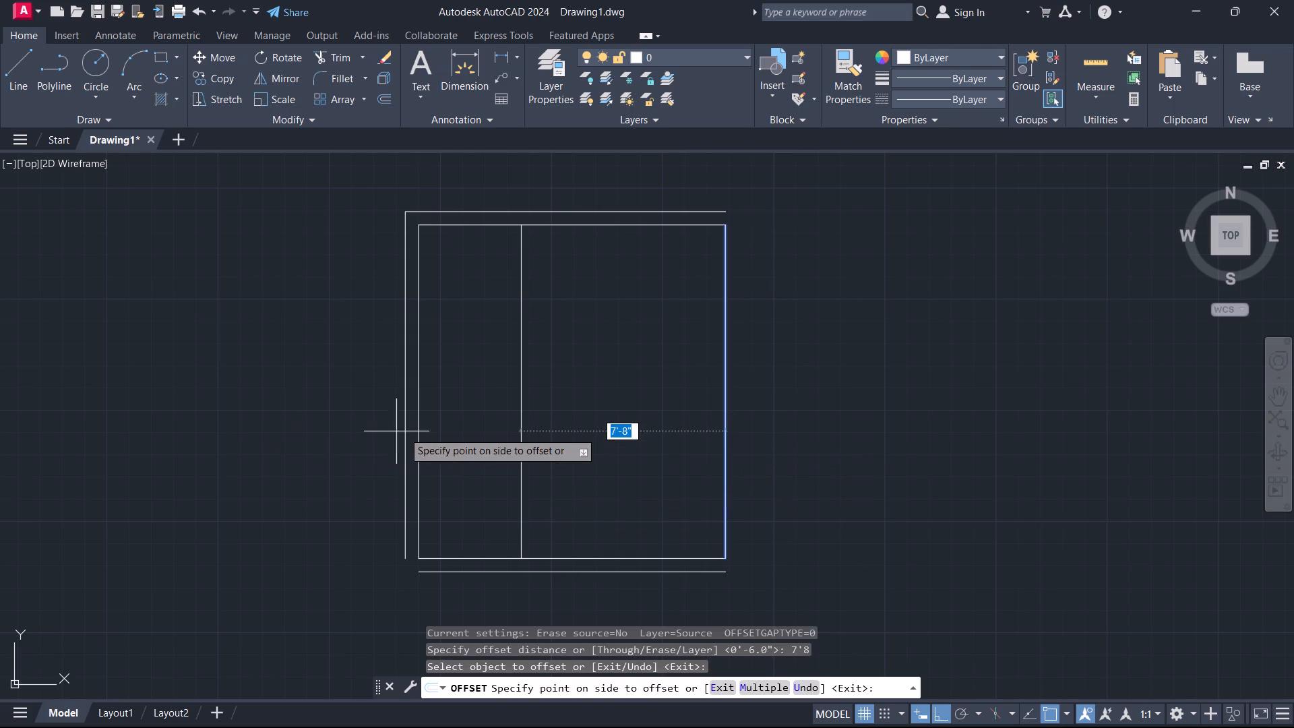
{"action": "left_click", "coordinate": [389, 430]}
{"action": "key", "text": "Escape"}
Offset the new interior vertical line 6" to its left to give the partition its thickness.
{"action": "key", "text": "o"}
{"action": "key", "text": "space"}
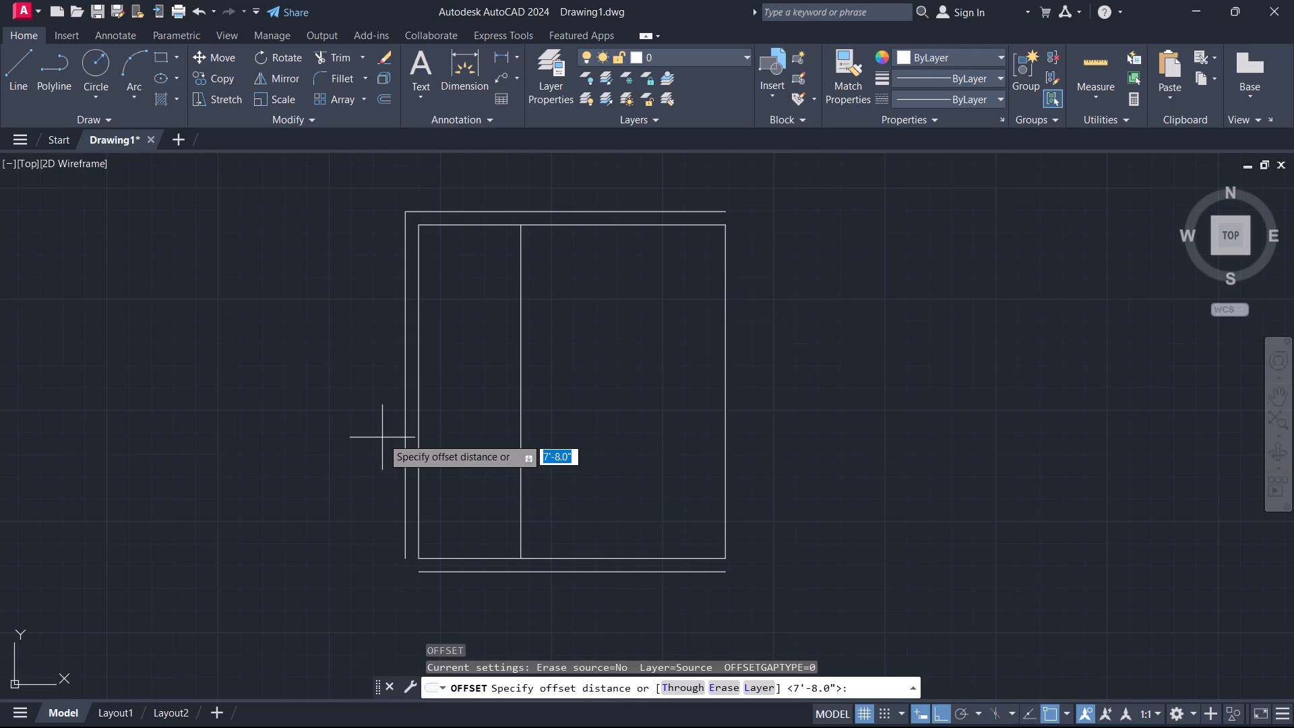
{"action": "key", "text": "6"}
{"action": "key", "text": "Return"}
{"action": "left_click", "coordinate": [522, 481]}
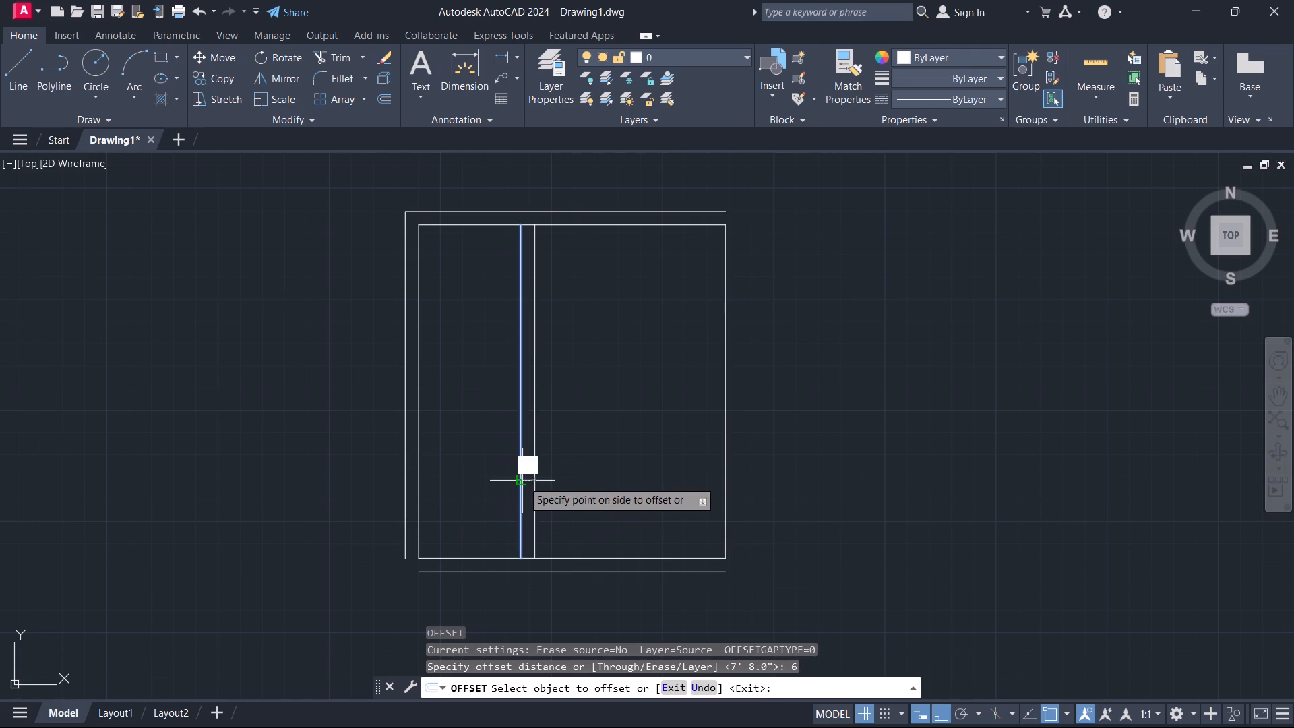
{"action": "left_click", "coordinate": [474, 452]}
{"action": "key", "text": "Escape"}
Measure the horizontal gap between the inner left wall line and the nearer partition line.
{"action": "key", "text": "d"}
{"action": "type", "text": "i"}
{"action": "key", "text": "space"}
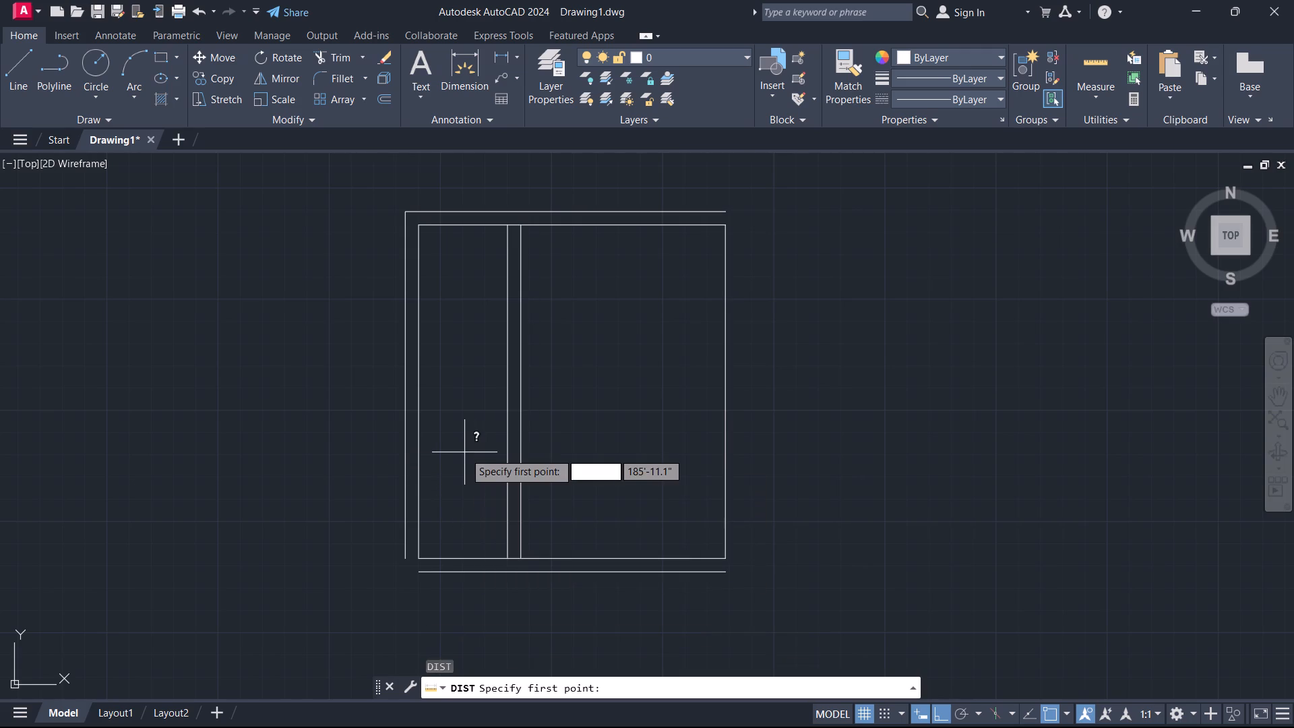
{"action": "left_click_drag", "start_coordinate": [421, 423], "coordinate": [427, 425]}
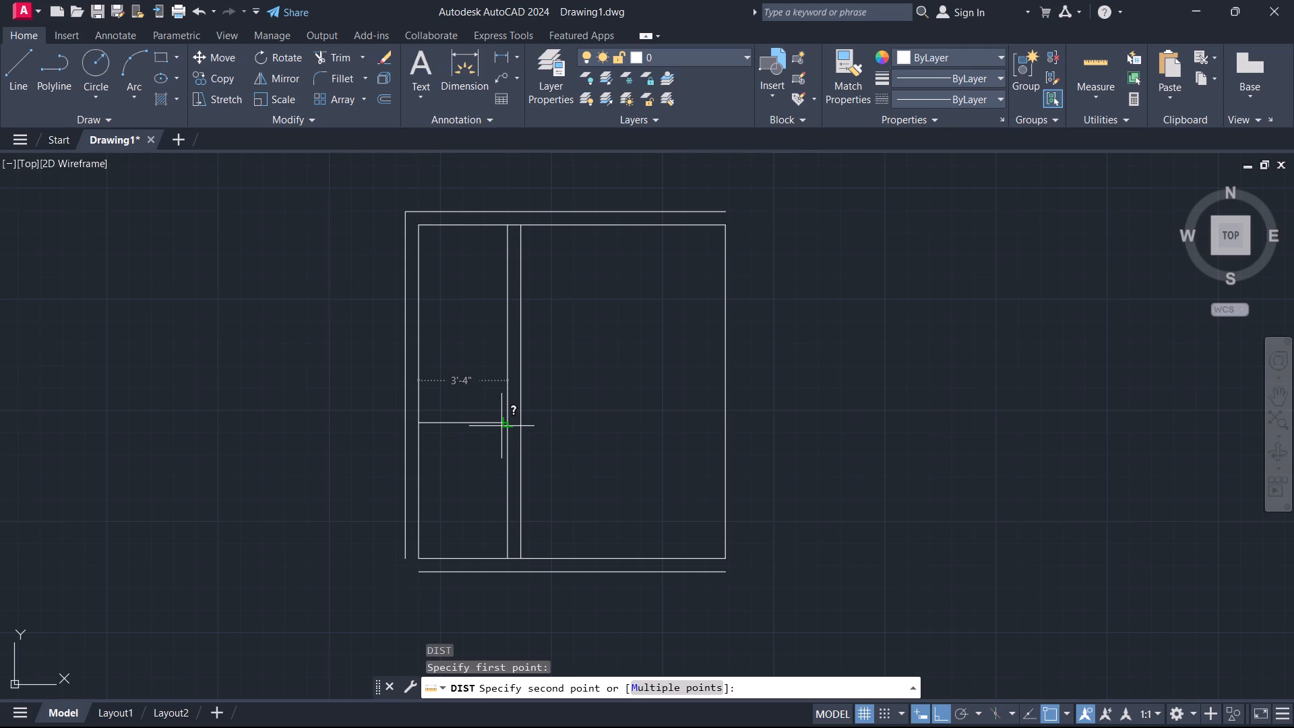
{"action": "key", "text": "Escape"}
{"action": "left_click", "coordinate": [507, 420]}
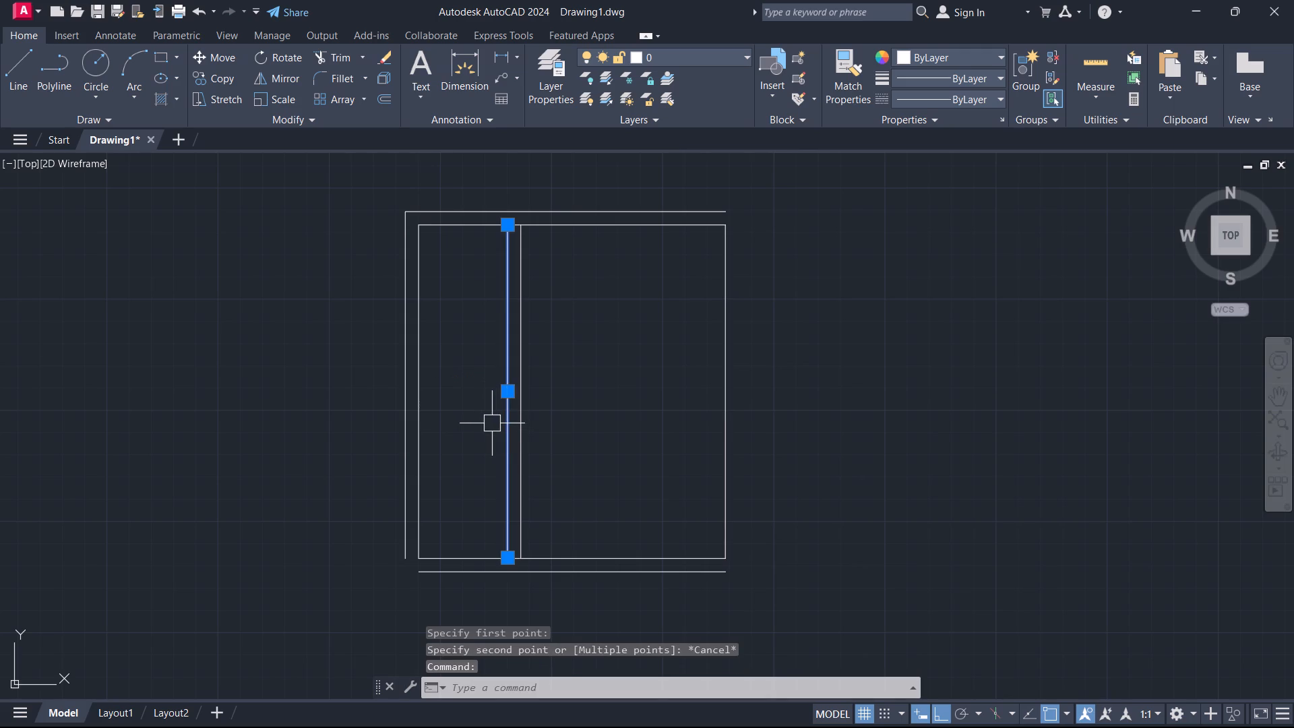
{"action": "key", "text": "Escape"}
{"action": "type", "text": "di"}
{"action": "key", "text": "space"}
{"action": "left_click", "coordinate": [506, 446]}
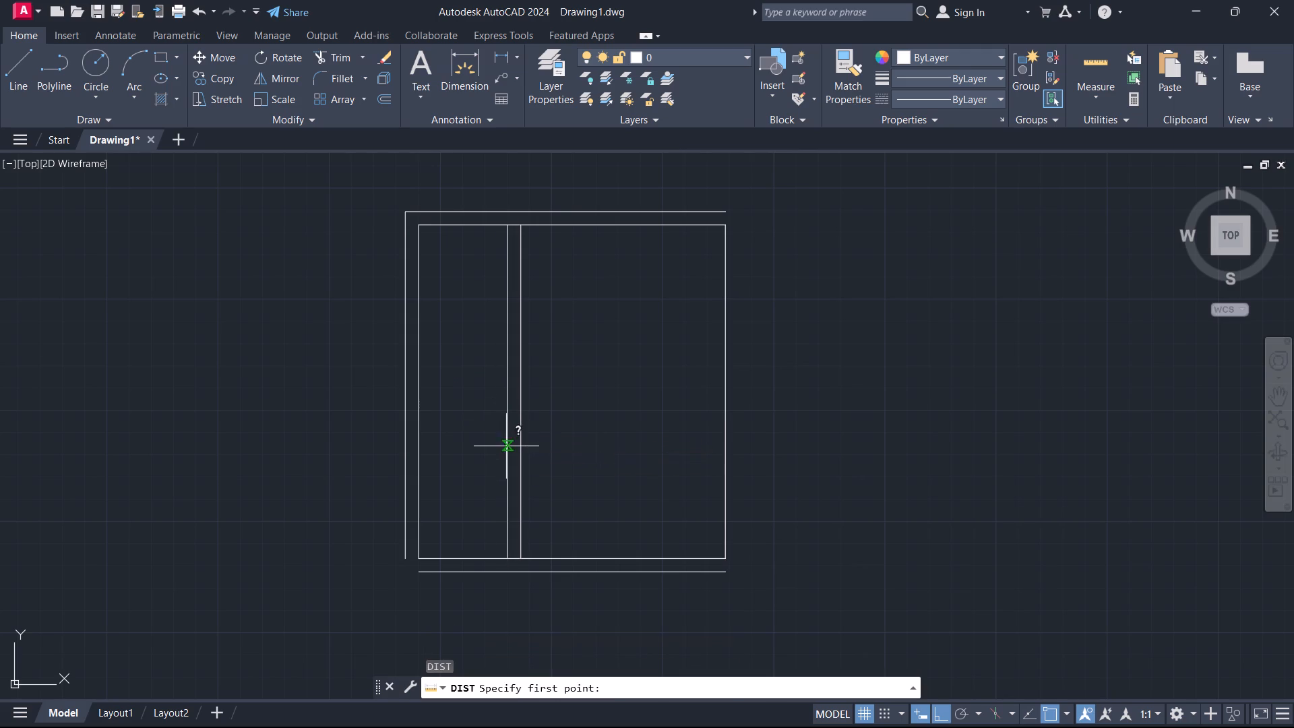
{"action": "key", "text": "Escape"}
Delete both vertical partition lines inside the room.
{"action": "left_click_drag", "start_coordinate": [550, 459], "coordinate": [520, 450]}
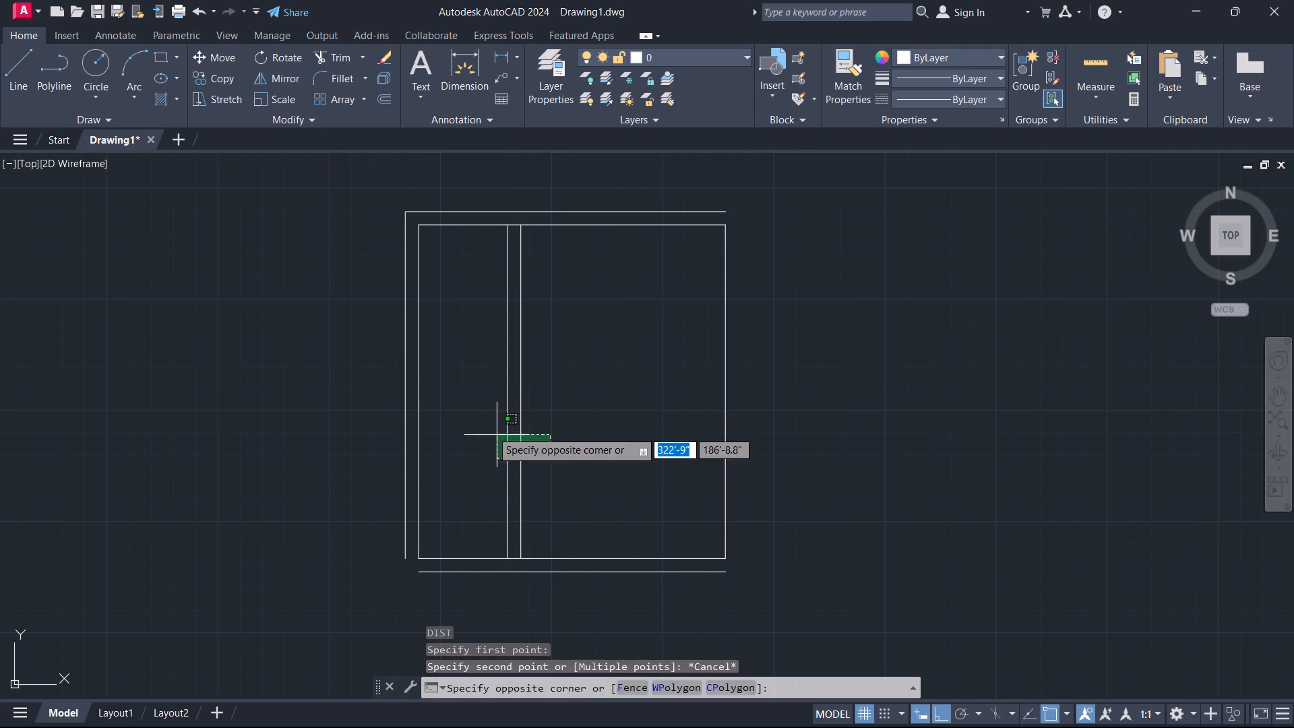
{"action": "left_click", "coordinate": [491, 431]}
{"action": "key", "text": "Delete"}
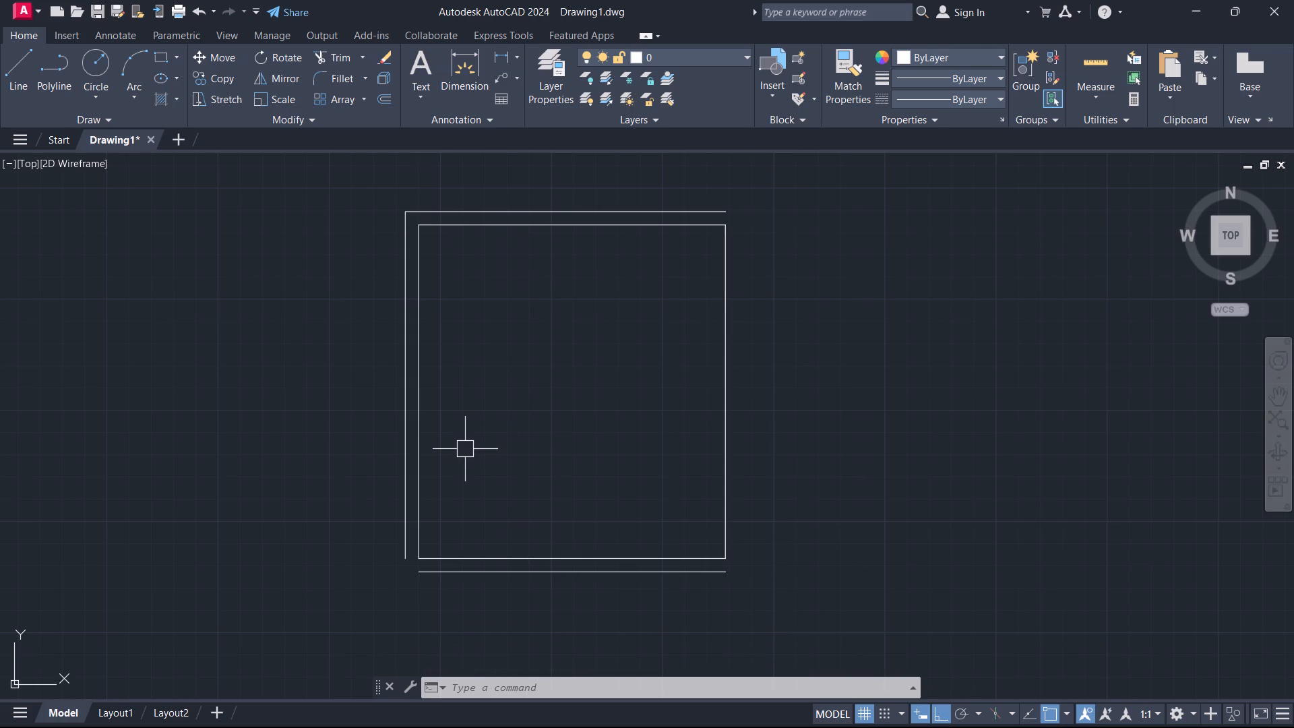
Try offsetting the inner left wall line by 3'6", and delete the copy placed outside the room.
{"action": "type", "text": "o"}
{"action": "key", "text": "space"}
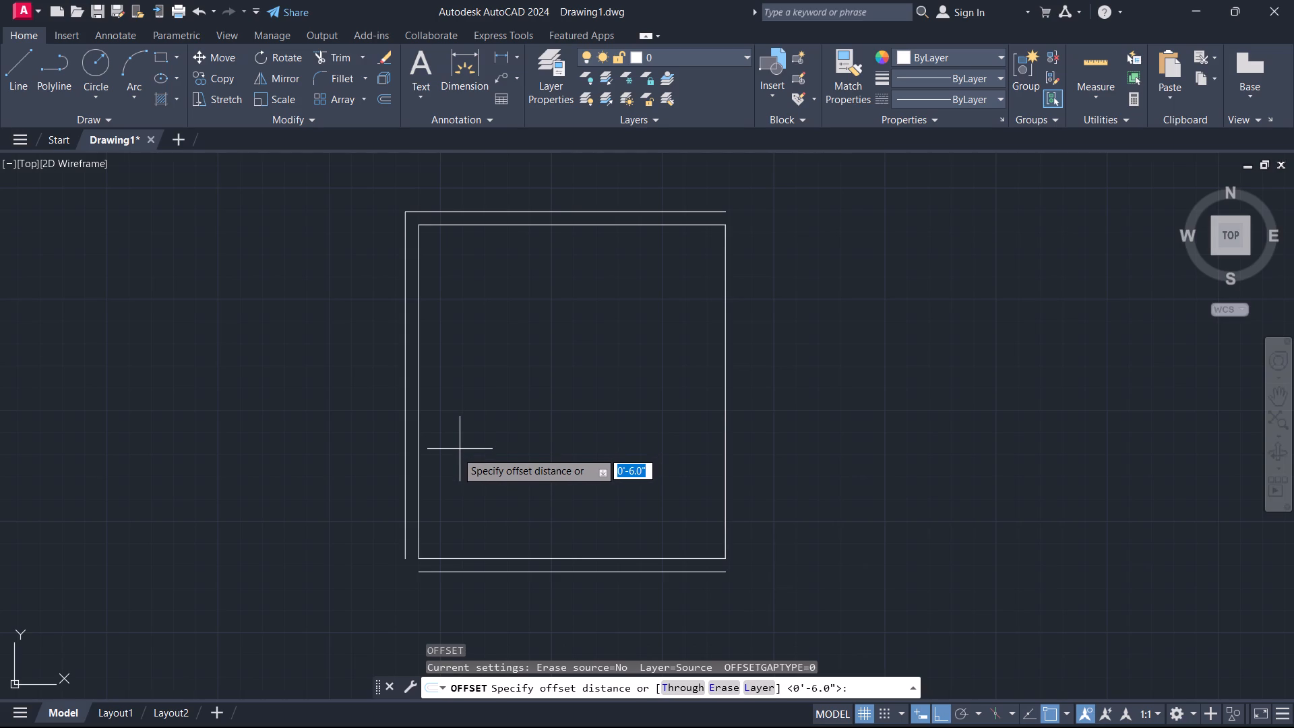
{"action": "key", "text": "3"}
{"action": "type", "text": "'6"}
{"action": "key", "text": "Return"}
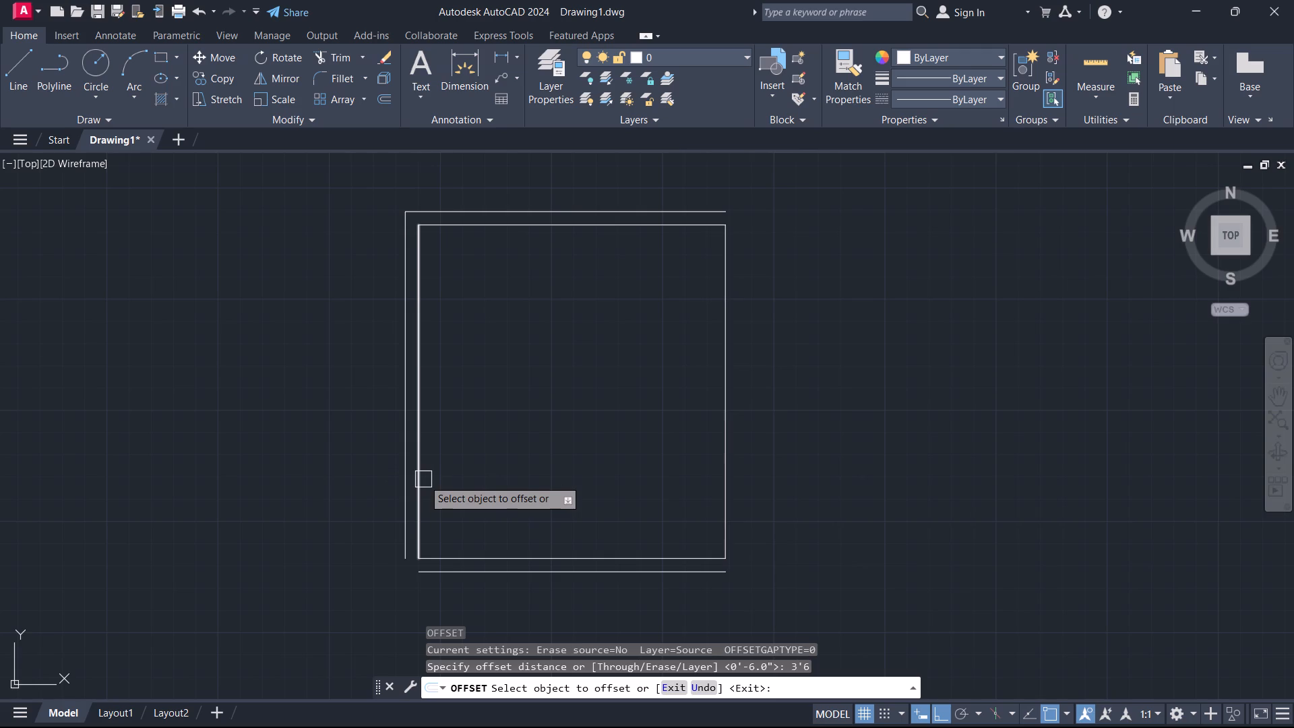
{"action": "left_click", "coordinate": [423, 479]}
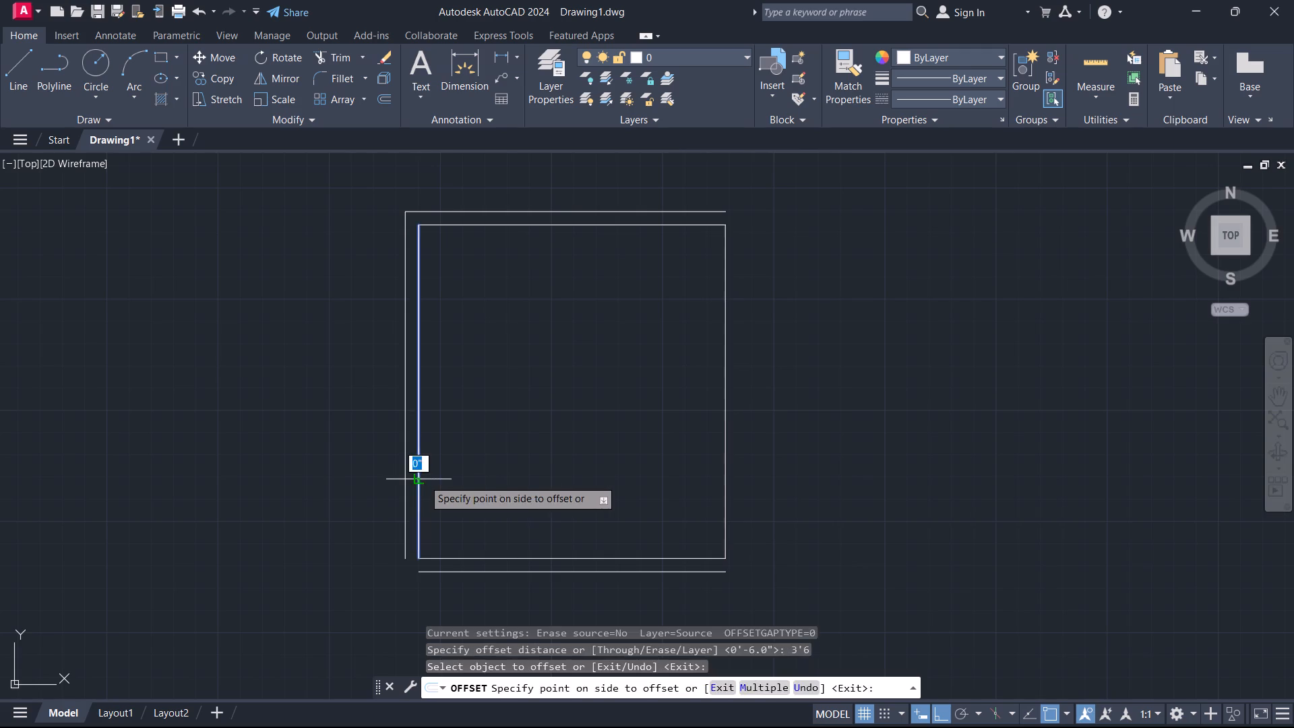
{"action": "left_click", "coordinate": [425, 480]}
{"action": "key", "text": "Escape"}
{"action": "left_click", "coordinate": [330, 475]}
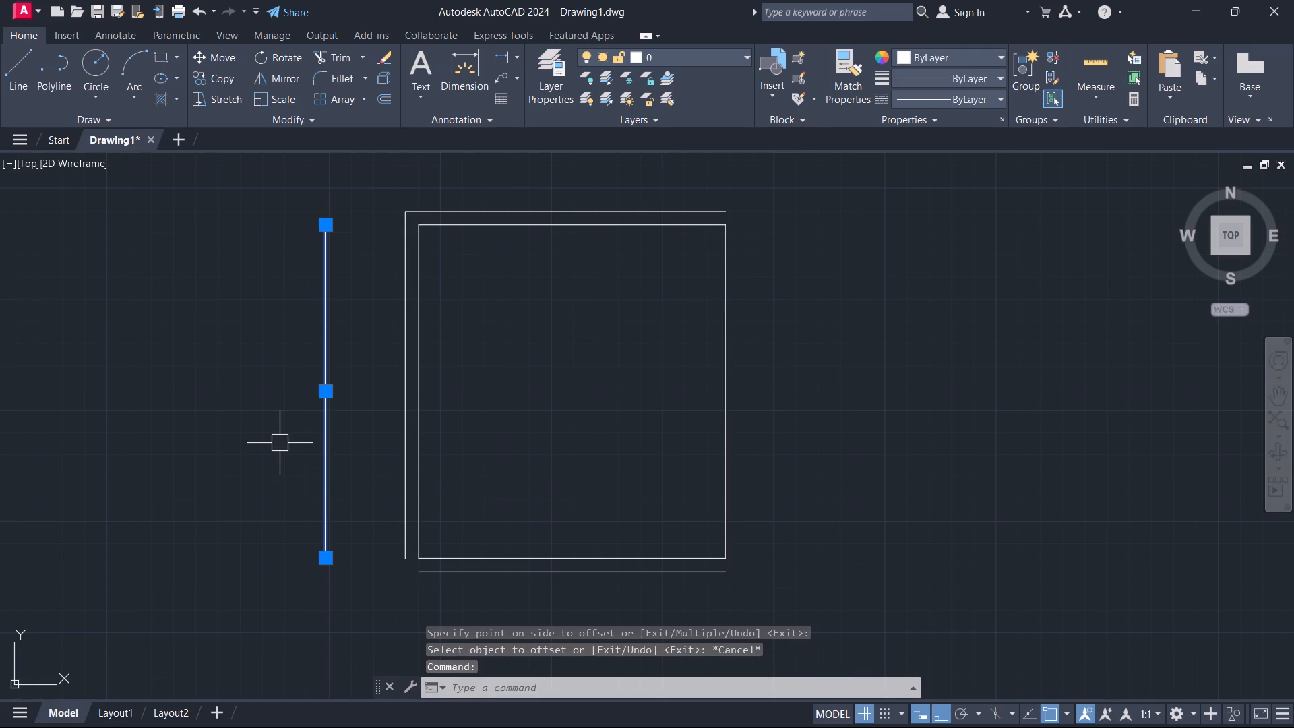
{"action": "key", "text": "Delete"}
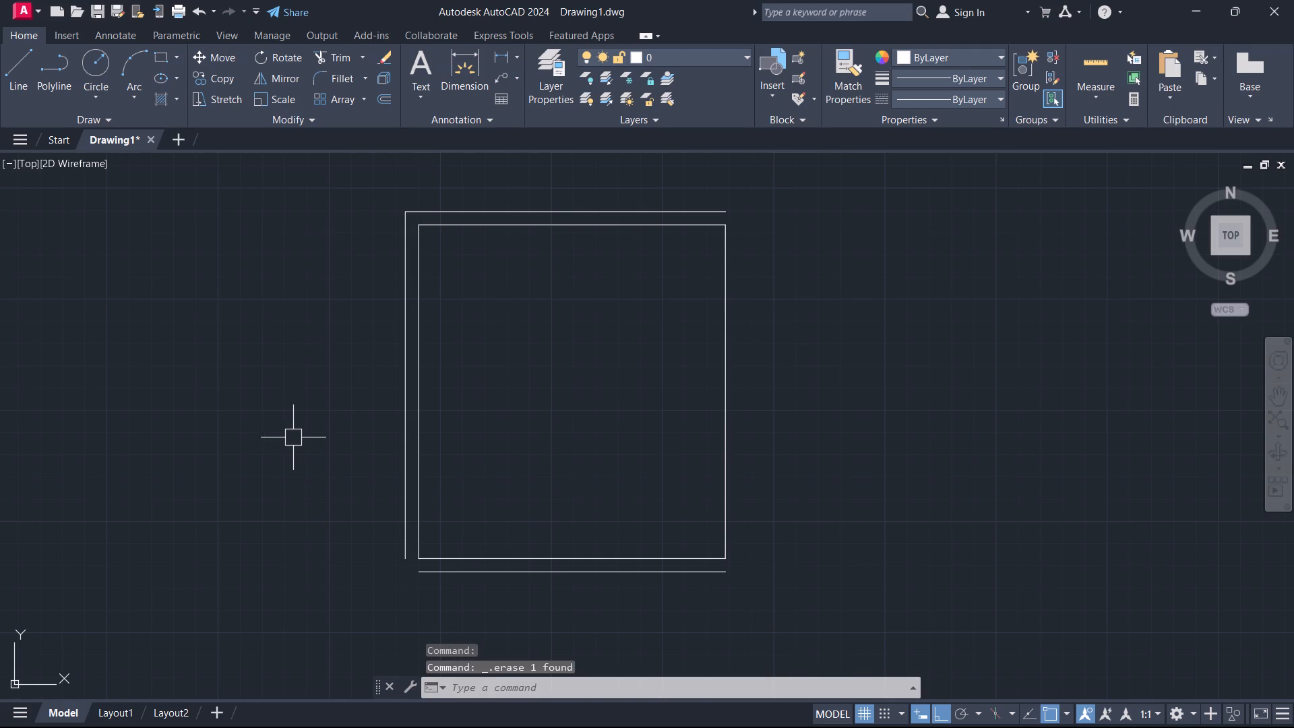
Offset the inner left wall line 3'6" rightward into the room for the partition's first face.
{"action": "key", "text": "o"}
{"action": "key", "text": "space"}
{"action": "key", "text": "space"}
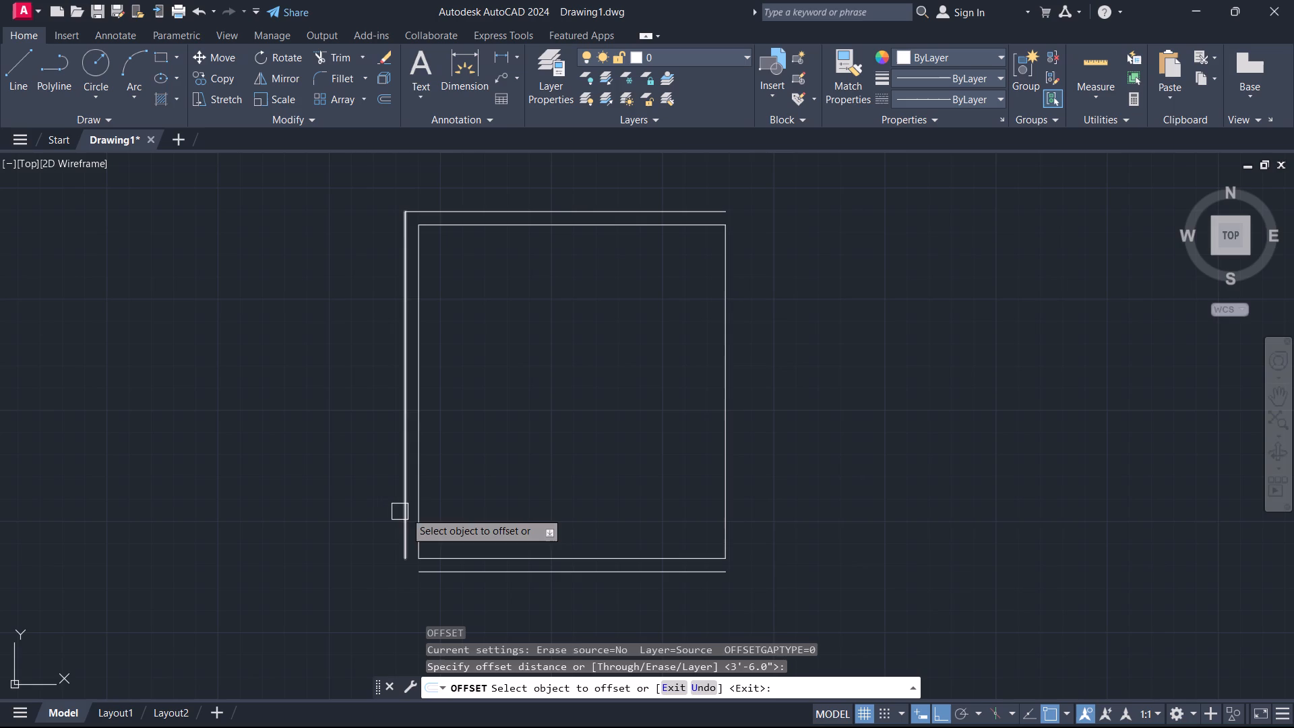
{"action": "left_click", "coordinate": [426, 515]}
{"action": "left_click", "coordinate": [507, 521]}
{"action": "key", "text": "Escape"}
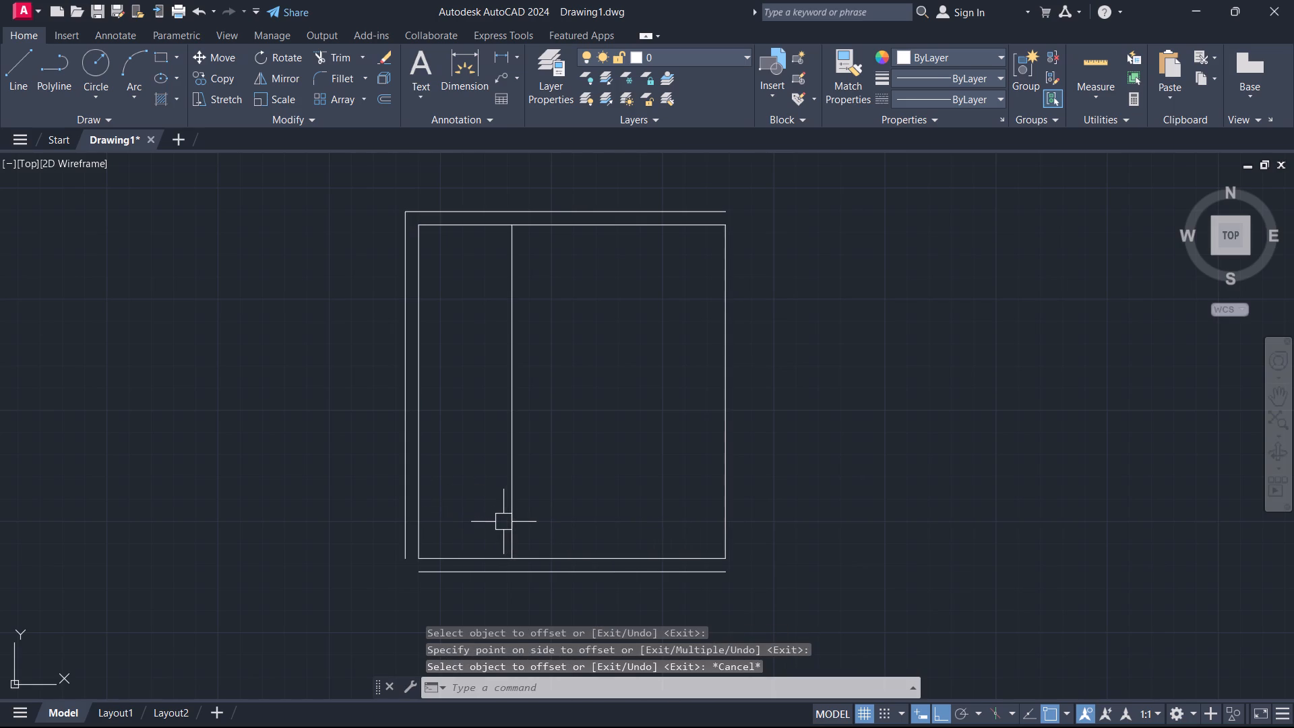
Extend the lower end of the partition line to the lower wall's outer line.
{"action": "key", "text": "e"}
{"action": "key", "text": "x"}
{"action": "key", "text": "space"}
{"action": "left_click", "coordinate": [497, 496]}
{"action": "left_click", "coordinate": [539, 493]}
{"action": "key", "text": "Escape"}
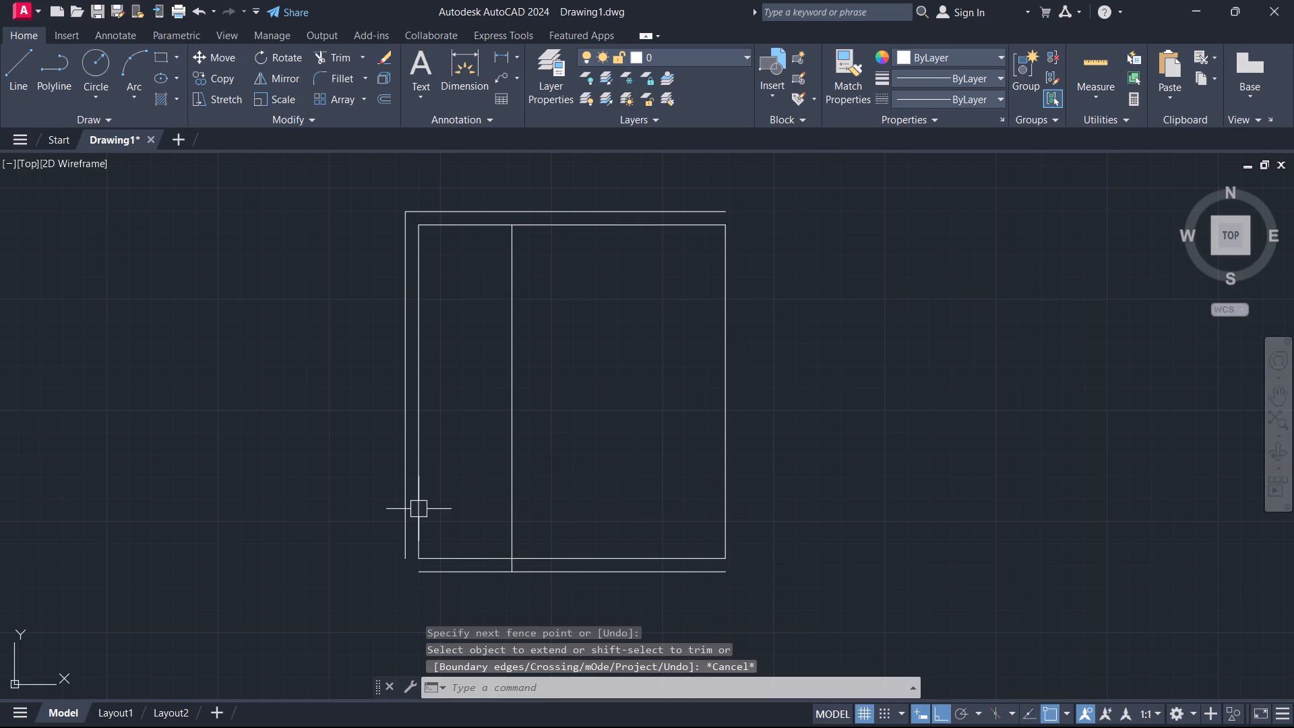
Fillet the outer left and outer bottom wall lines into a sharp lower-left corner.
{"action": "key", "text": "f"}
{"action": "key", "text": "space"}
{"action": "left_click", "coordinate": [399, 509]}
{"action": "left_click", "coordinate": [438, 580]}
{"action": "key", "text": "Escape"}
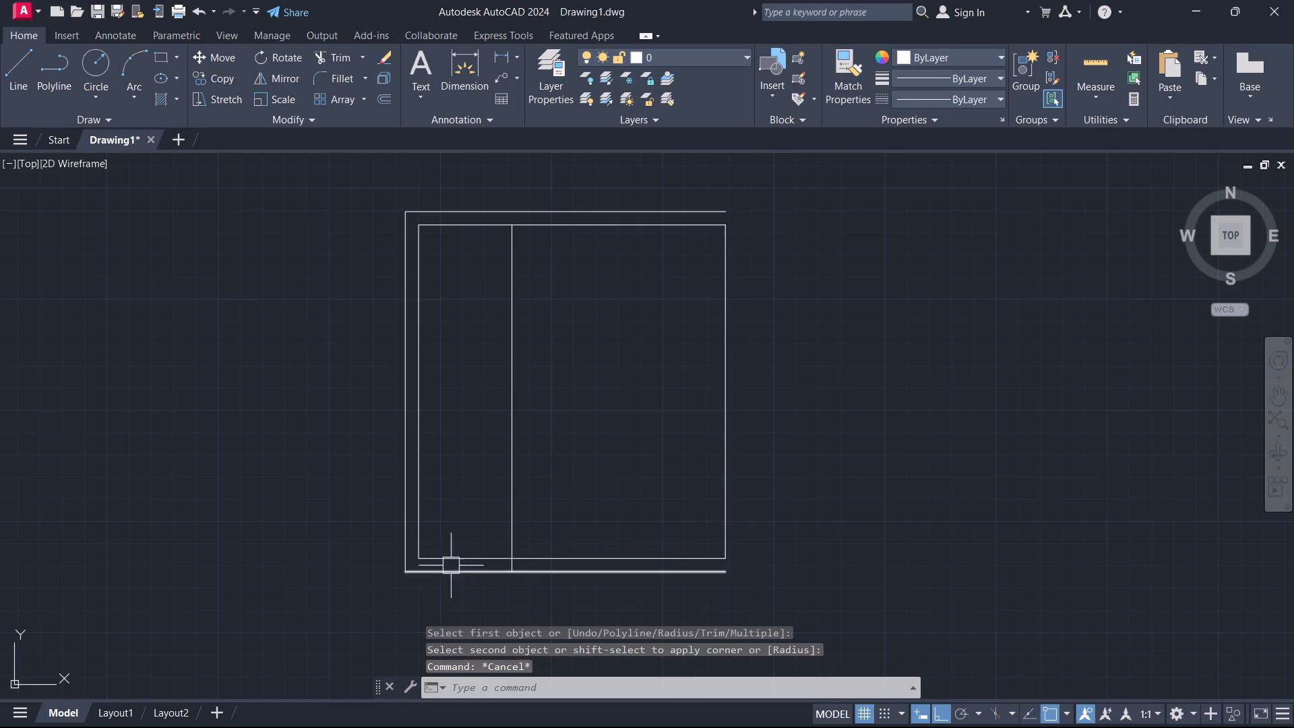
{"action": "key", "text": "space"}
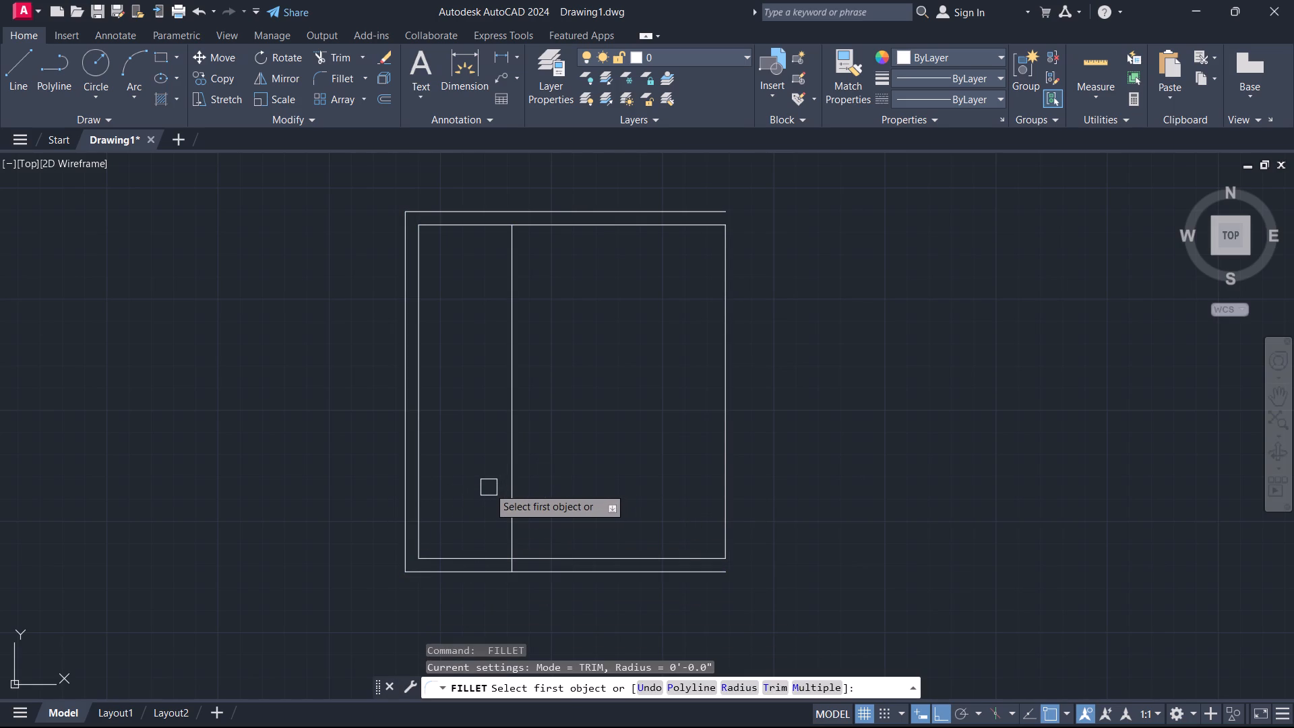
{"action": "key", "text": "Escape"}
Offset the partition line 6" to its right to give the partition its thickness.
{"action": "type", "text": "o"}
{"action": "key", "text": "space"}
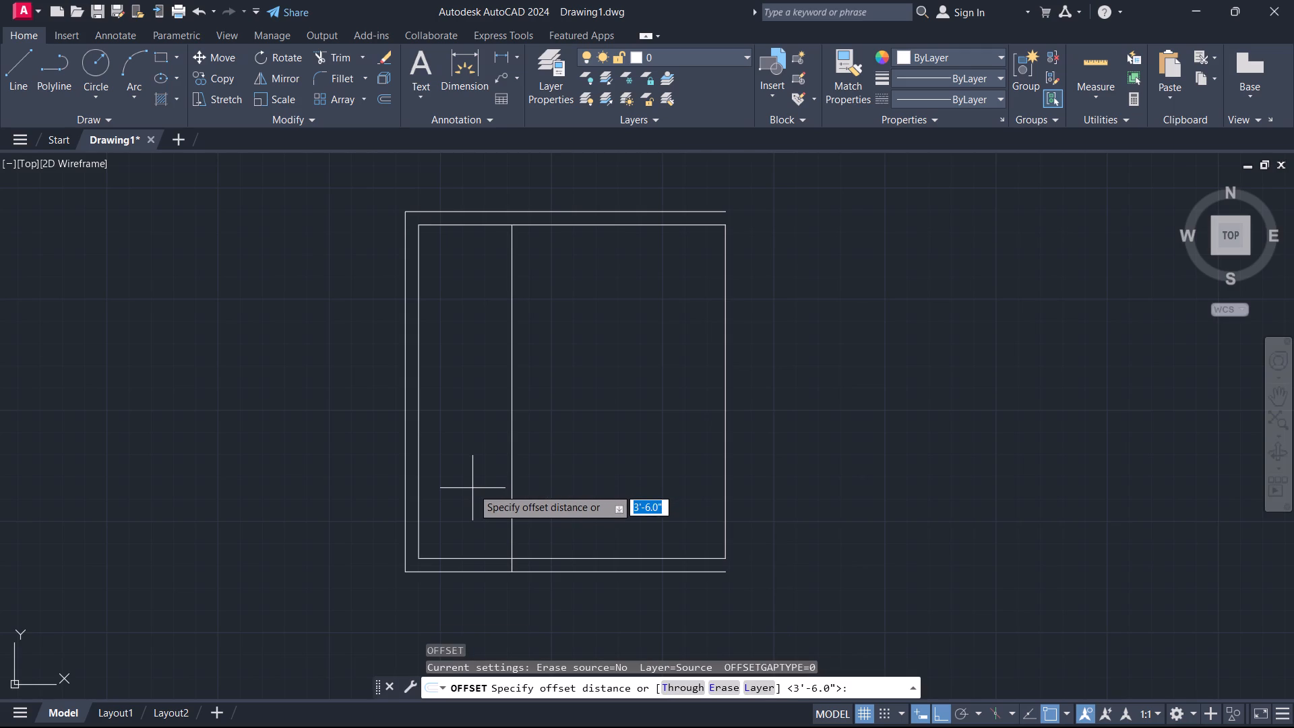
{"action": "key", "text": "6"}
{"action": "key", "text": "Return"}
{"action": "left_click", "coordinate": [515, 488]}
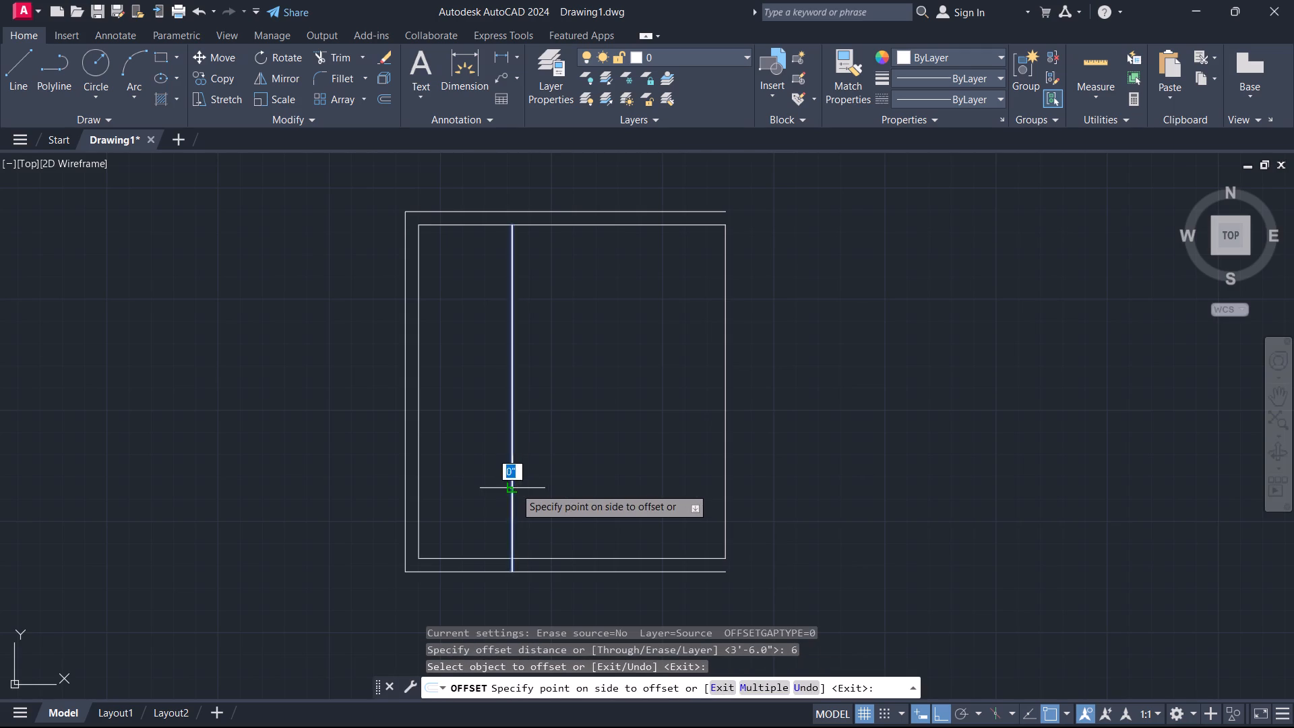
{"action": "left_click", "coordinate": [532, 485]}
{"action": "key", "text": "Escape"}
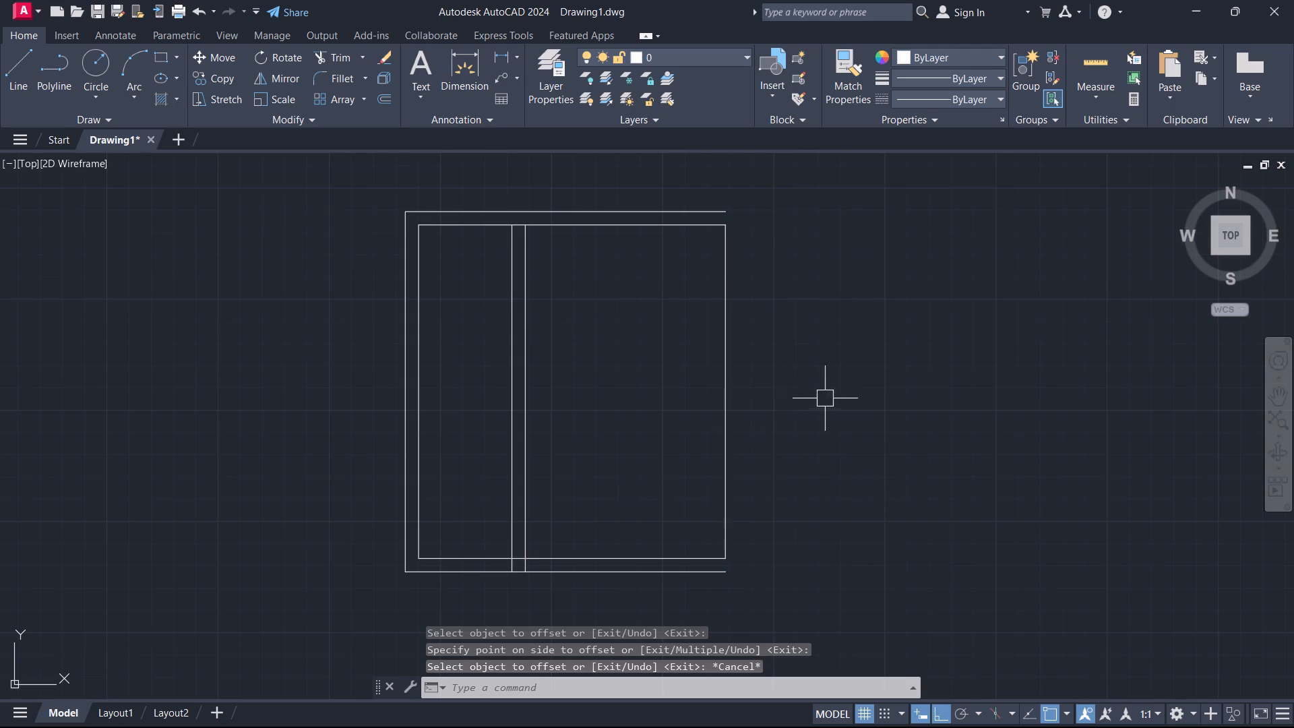
Delete both partition lines together with the outer lines of the lower and upper walls.
{"action": "middle_click_drag", "start_coordinate": [483, 383], "coordinate": [497, 240]}
{"action": "scroll", "coordinate": [507, 252], "scroll_direction": "down", "scroll_amount": 4}
{"action": "scroll", "coordinate": [605, 357], "scroll_direction": "up", "scroll_amount": 4}
{"action": "middle_click_drag", "start_coordinate": [520, 267], "coordinate": [669, 476]}
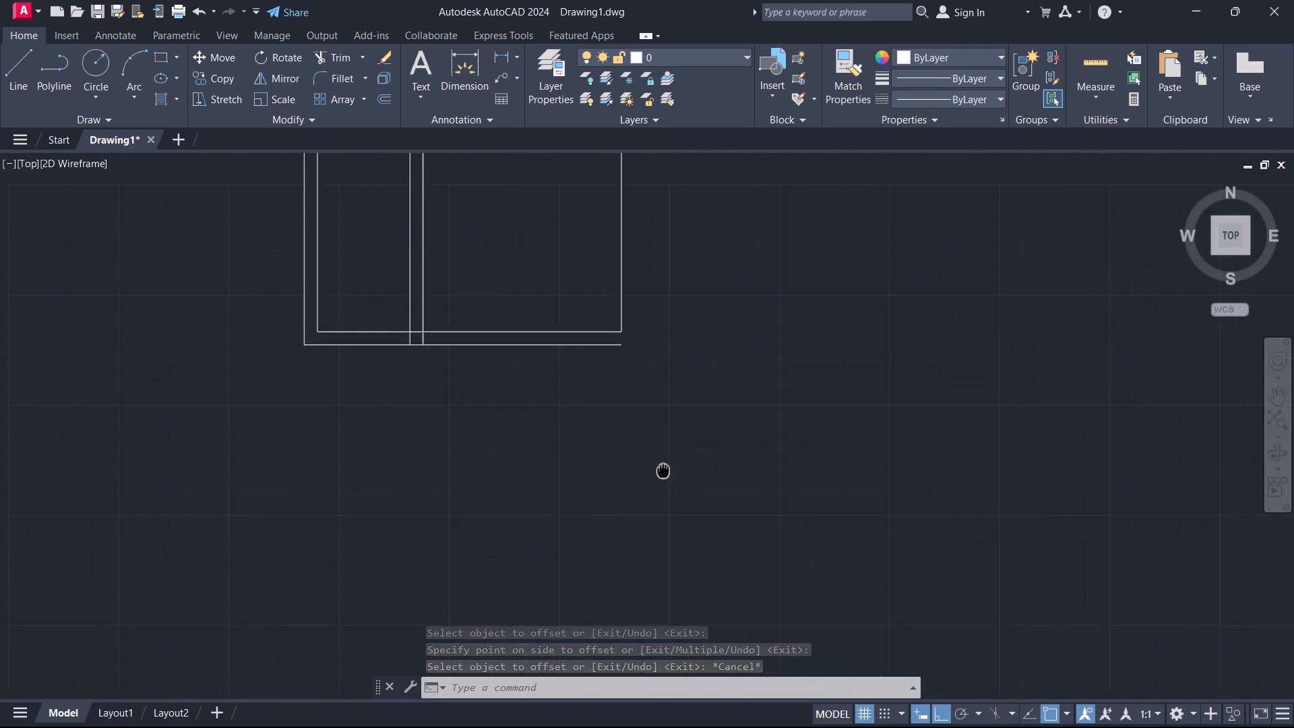
{"action": "middle_click_drag", "start_coordinate": [669, 476], "coordinate": [669, 477]}
{"action": "left_click", "coordinate": [495, 368]}
{"action": "left_click", "coordinate": [362, 355]}
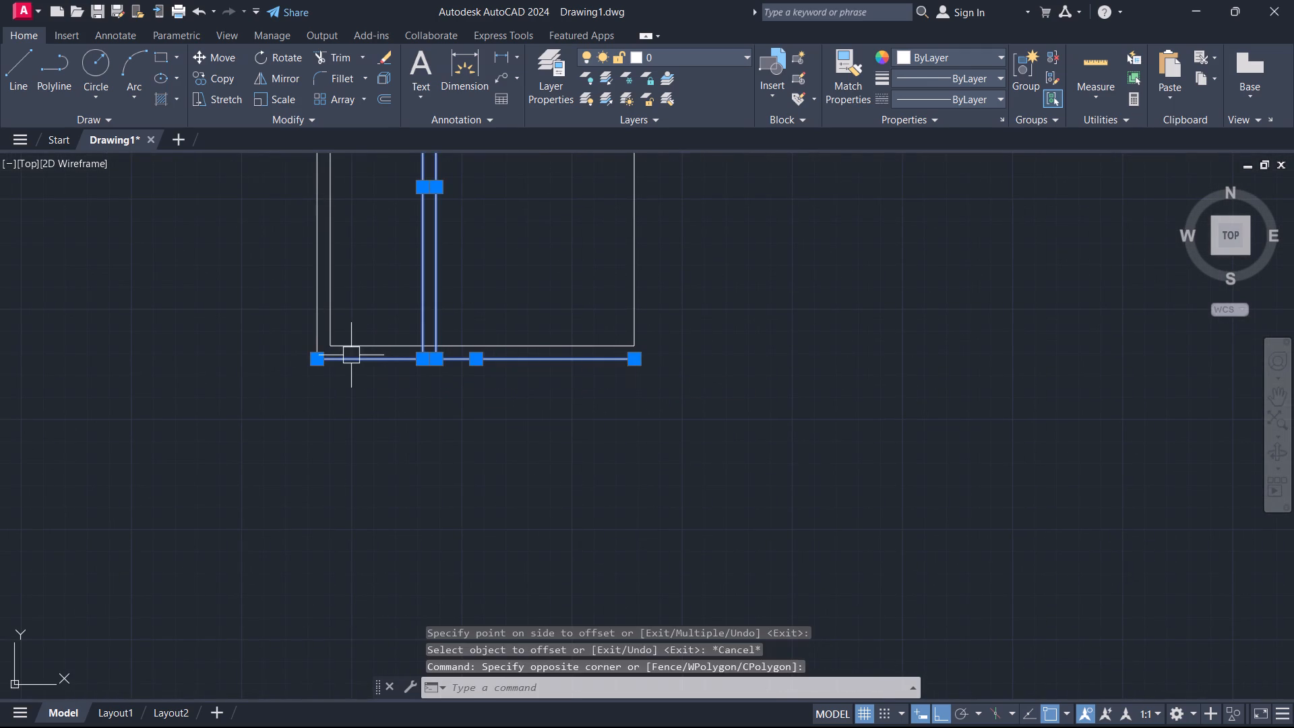
{"action": "scroll", "coordinate": [355, 358], "scroll_direction": "down", "scroll_amount": 1}
{"action": "middle_click_drag", "start_coordinate": [361, 412], "coordinate": [341, 576]}
{"action": "scroll", "coordinate": [365, 320], "scroll_direction": "up", "scroll_amount": 5}
{"action": "left_click", "coordinate": [350, 402]}
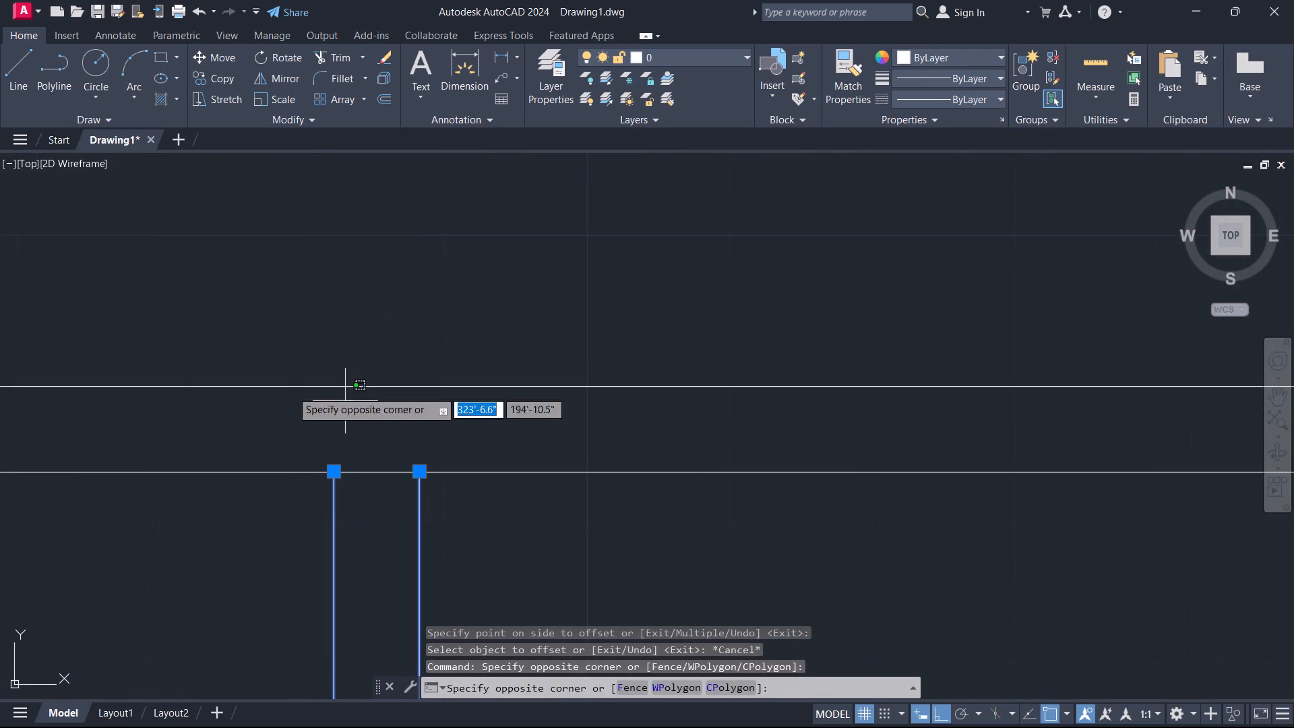
{"action": "left_click", "coordinate": [217, 371]}
{"action": "key", "text": "Delete"}
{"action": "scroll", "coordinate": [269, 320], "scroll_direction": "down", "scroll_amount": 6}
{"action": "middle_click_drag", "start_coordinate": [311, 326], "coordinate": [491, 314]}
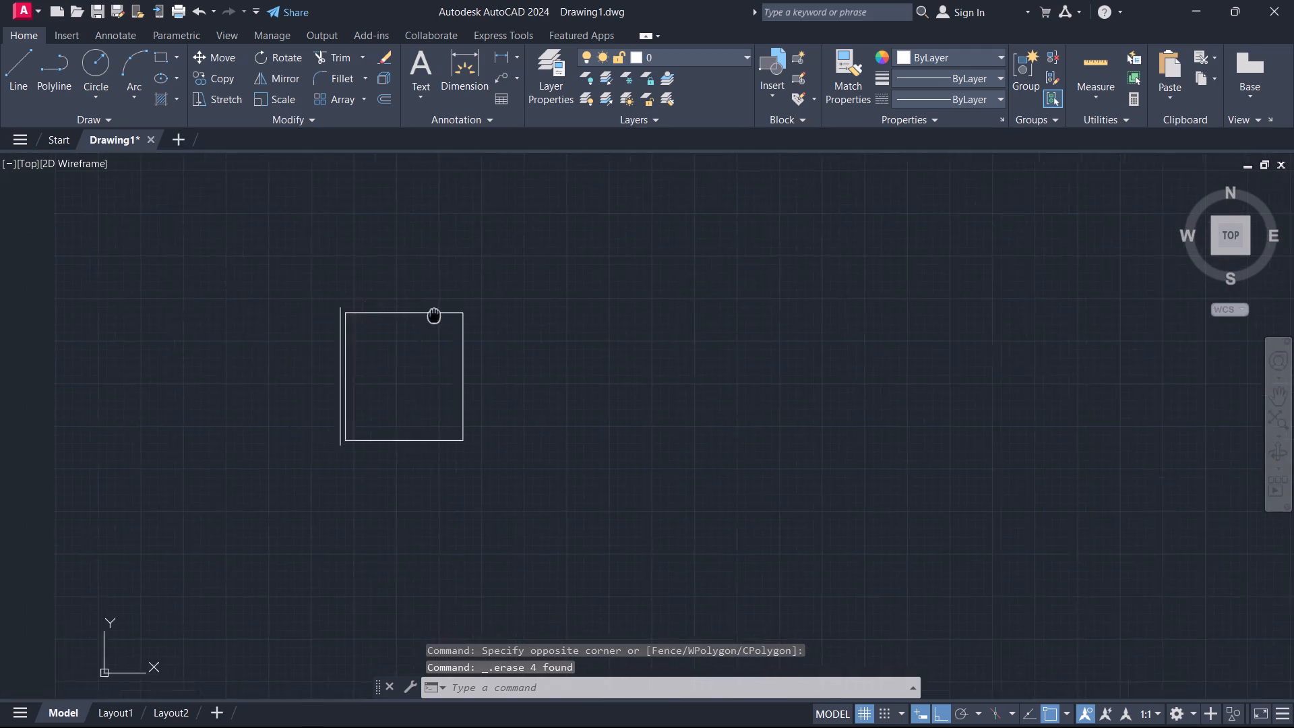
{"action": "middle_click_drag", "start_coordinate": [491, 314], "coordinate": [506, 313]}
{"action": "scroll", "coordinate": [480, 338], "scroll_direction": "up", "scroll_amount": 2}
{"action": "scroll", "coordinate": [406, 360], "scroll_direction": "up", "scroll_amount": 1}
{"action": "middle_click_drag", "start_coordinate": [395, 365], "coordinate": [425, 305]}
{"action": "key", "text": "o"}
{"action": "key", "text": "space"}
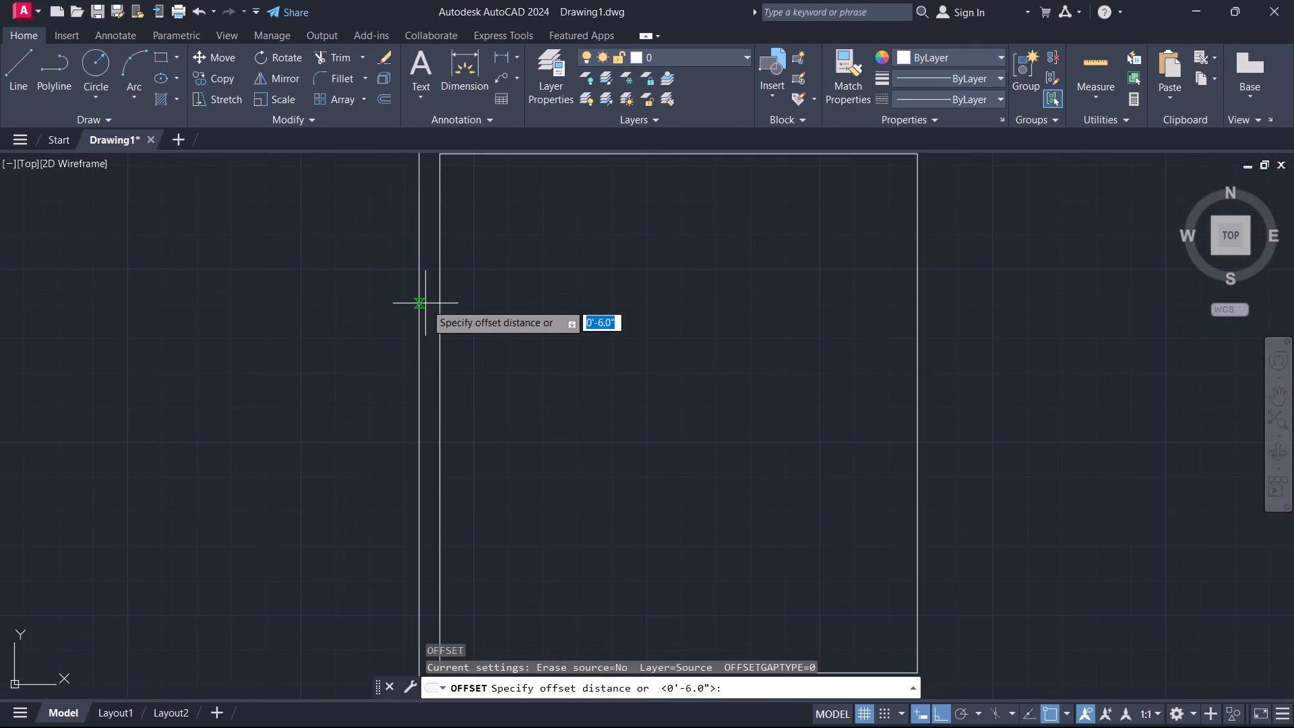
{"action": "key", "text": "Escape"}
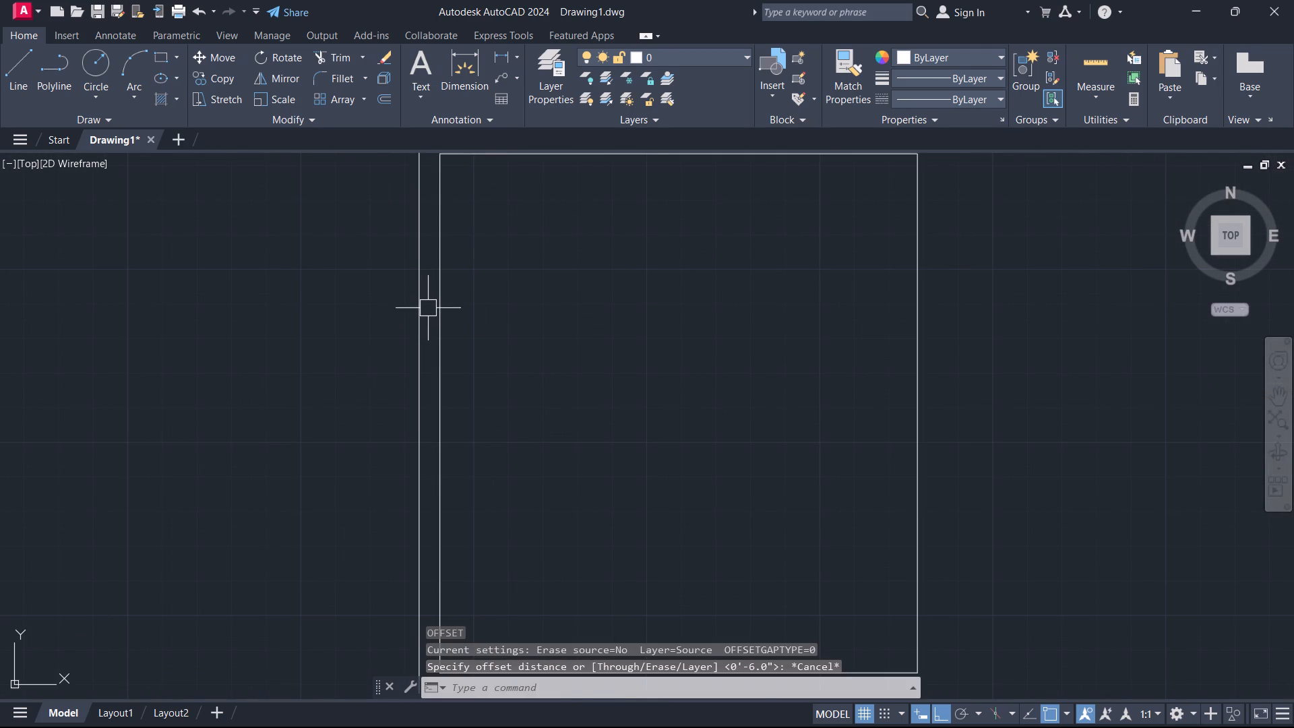
Delete the left wall's outer vertical line, leaving only the inner room rectangle.
{"action": "left_click_drag", "start_coordinate": [428, 308], "coordinate": [410, 307]}
{"action": "left_click", "coordinate": [284, 306]}
{"action": "key", "text": "Delete"}
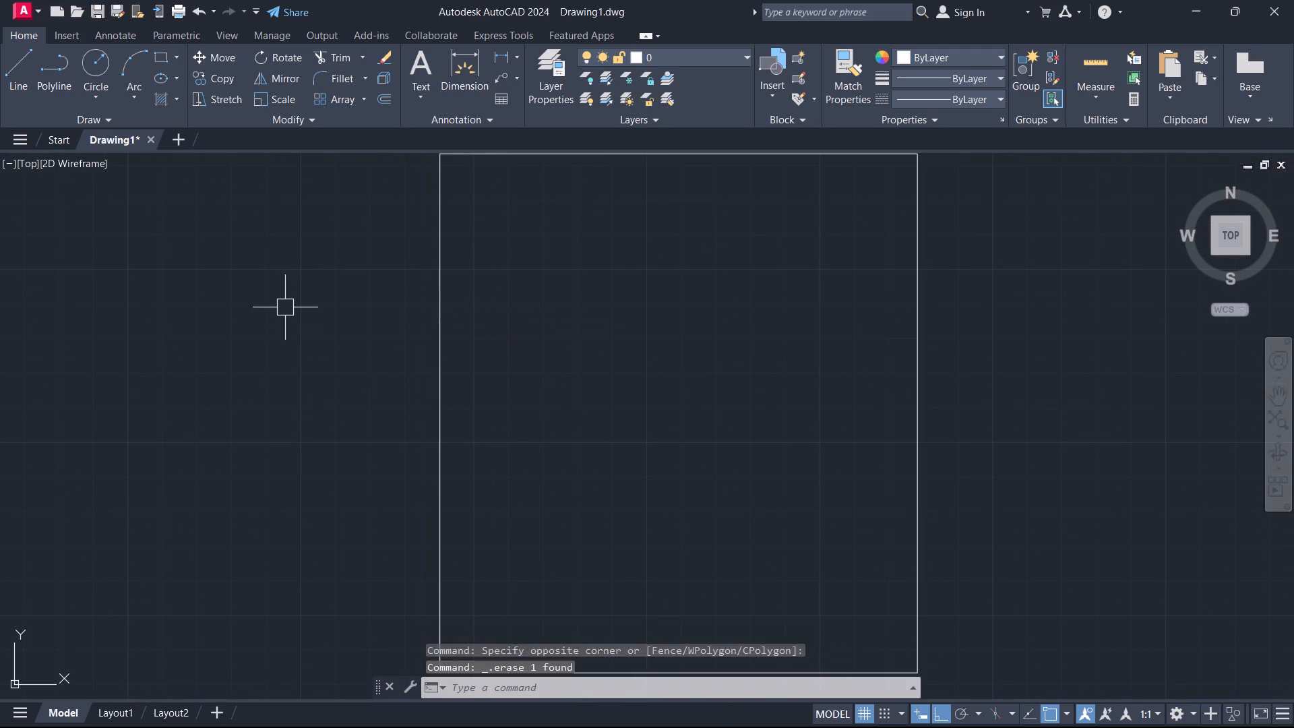
Offset the left and top lines of the room 5" outward to form the outer wall faces.
{"action": "type", "text": "o"}
{"action": "key", "text": "space"}
{"action": "key", "text": "5"}
{"action": "key", "text": "Return"}
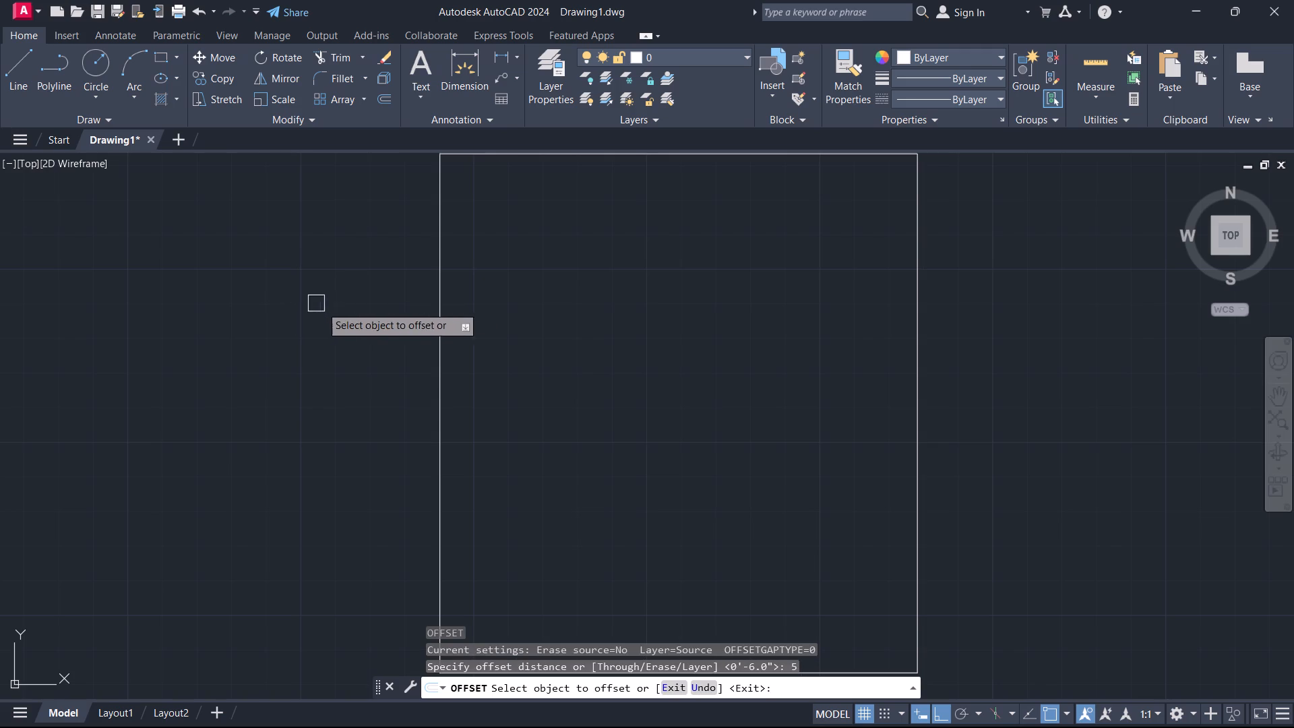
{"action": "left_click", "coordinate": [431, 388]}
{"action": "left_click_drag", "start_coordinate": [439, 386], "coordinate": [408, 390]}
{"action": "left_click", "coordinate": [348, 405]}
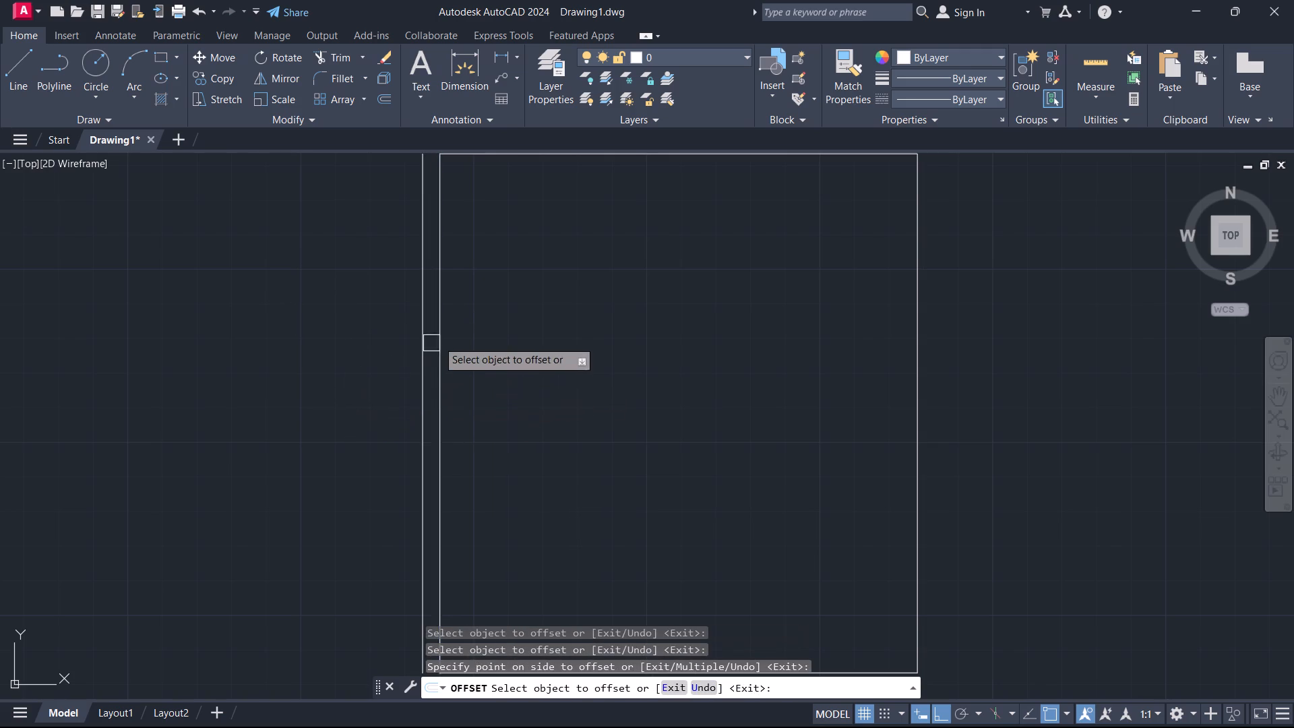
{"action": "scroll", "coordinate": [446, 339], "scroll_direction": "down", "scroll_amount": 1}
{"action": "middle_click_drag", "start_coordinate": [446, 339], "coordinate": [420, 443]}
{"action": "left_click_drag", "start_coordinate": [464, 326], "coordinate": [464, 320]}
{"action": "left_click", "coordinate": [458, 262]}
Offset the right and bottom lines of the room outward by the same 5" distance.
{"action": "middle_click_drag", "start_coordinate": [525, 358], "coordinate": [499, 233]}
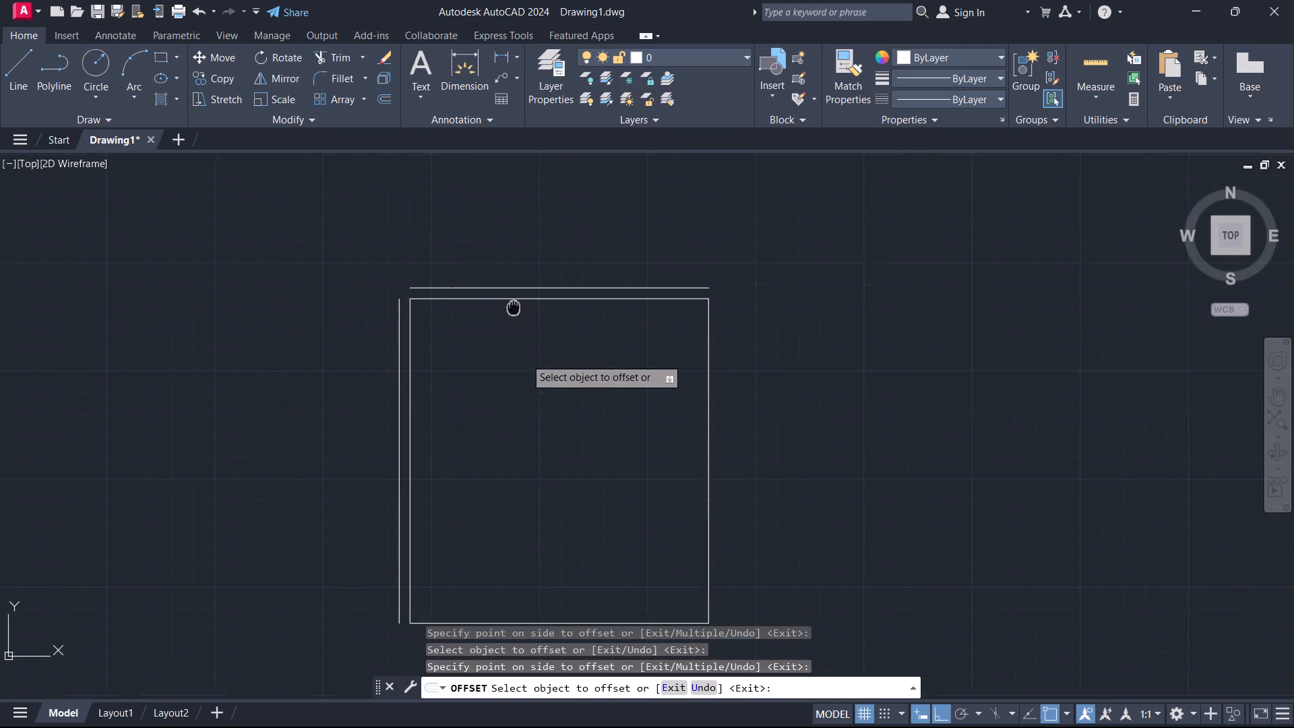
{"action": "middle_click_drag", "start_coordinate": [499, 233], "coordinate": [505, 201]}
{"action": "left_click_drag", "start_coordinate": [691, 387], "coordinate": [698, 388]}
{"action": "left_click", "coordinate": [756, 389]}
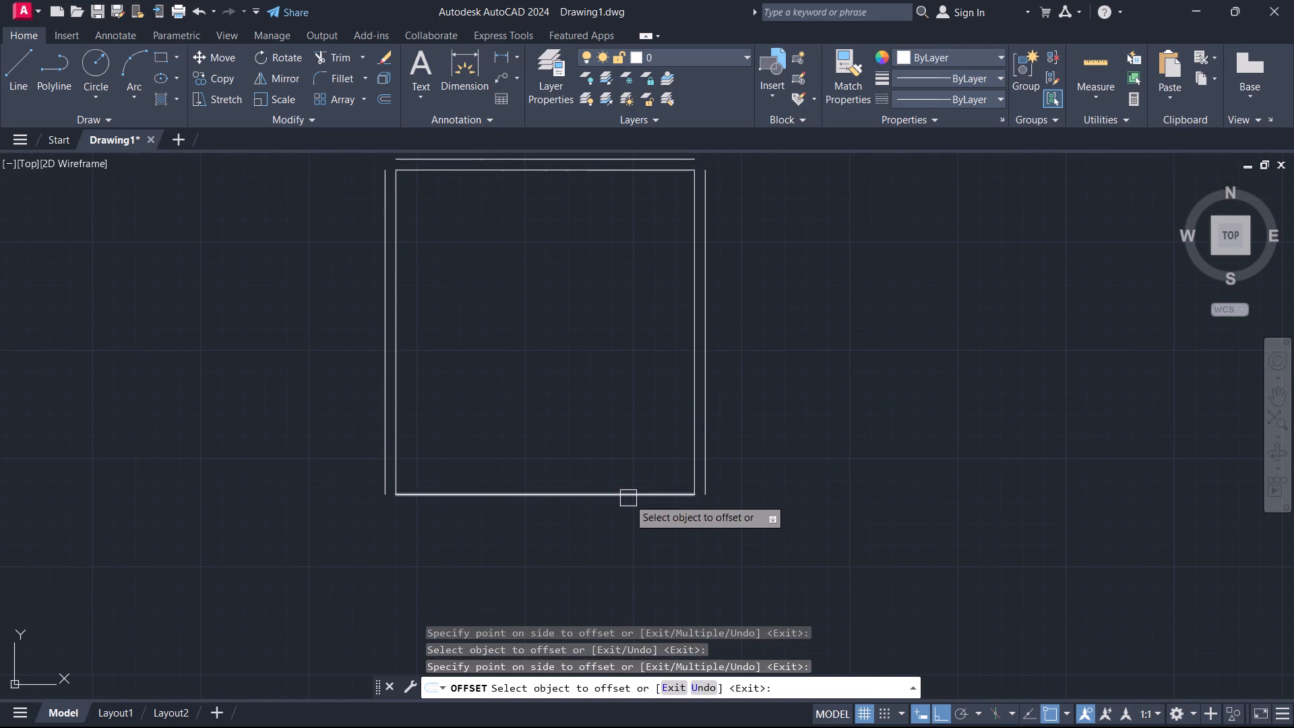
{"action": "left_click", "coordinate": [628, 497]}
{"action": "left_click", "coordinate": [615, 538]}
{"action": "key", "text": "Escape"}
Fillet the outer wall lines with zero radius at the lower-left, upper-left and upper-right corners.
{"action": "key", "text": "f"}
{"action": "key", "text": "space"}
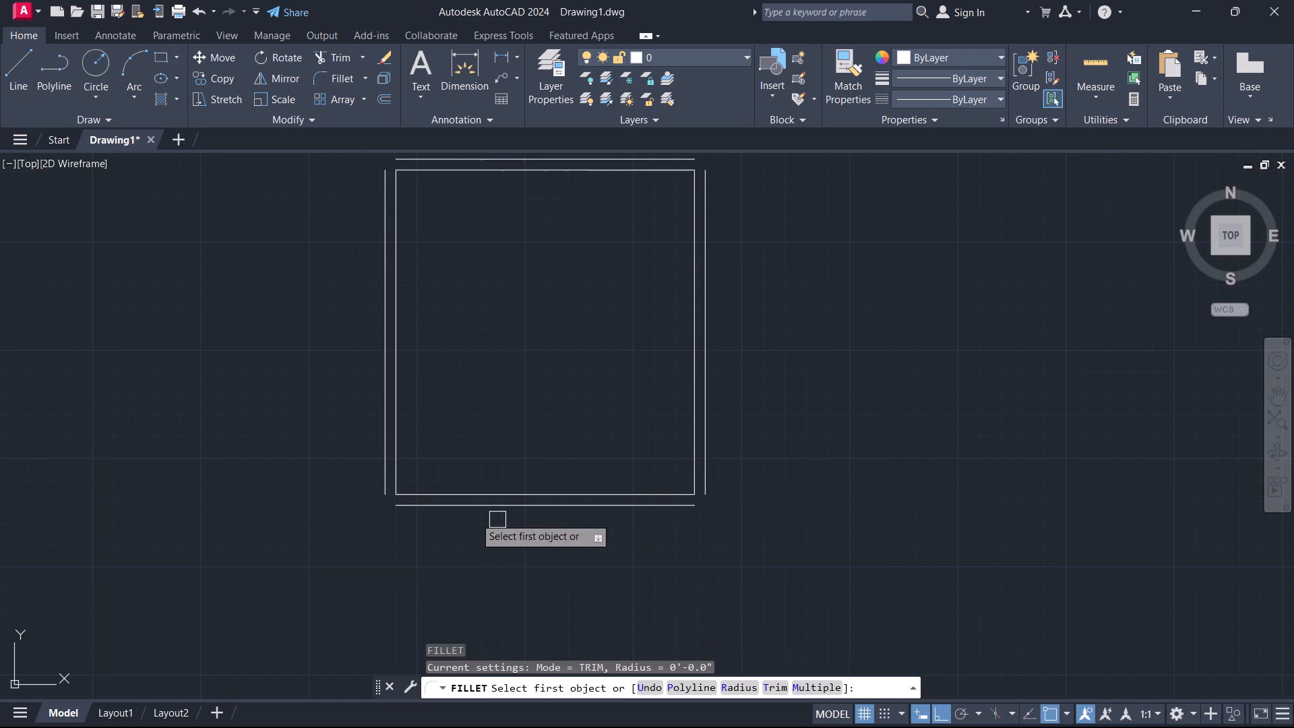
{"action": "left_click", "coordinate": [383, 475]}
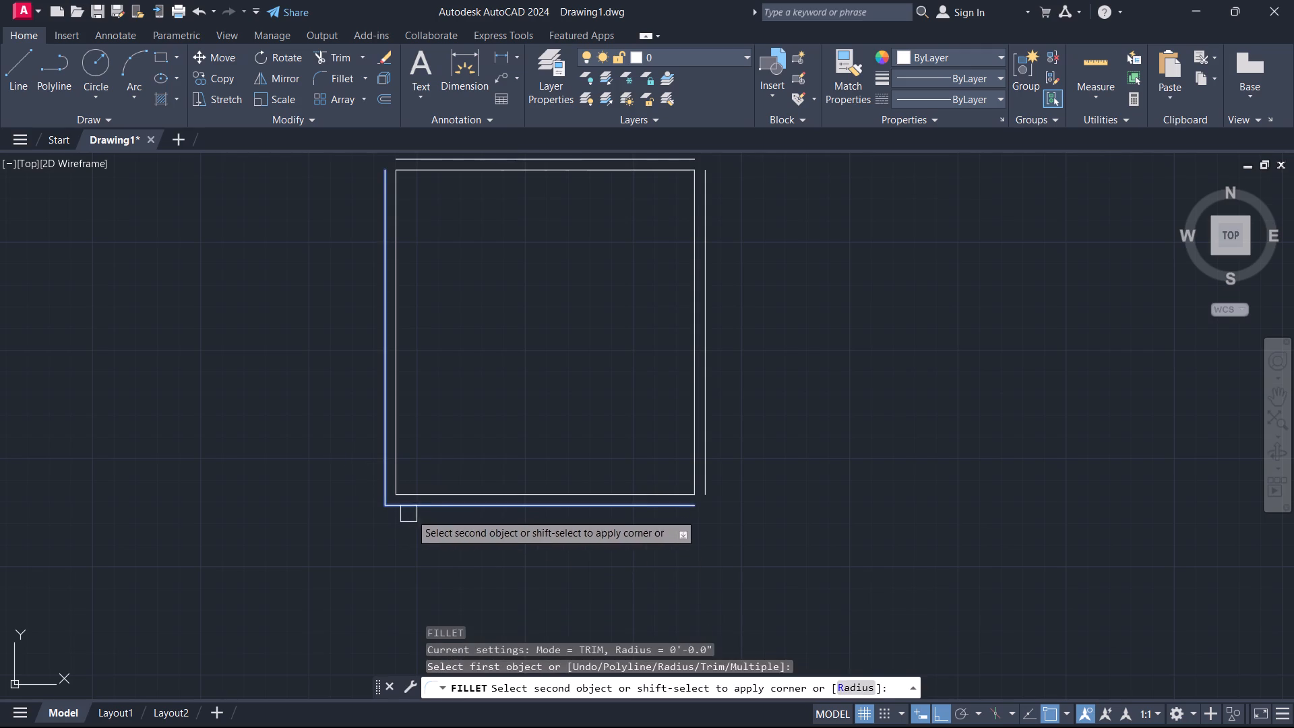
{"action": "left_click", "coordinate": [410, 514]}
{"action": "middle_click_drag", "start_coordinate": [417, 398], "coordinate": [464, 562]}
{"action": "key", "text": "space"}
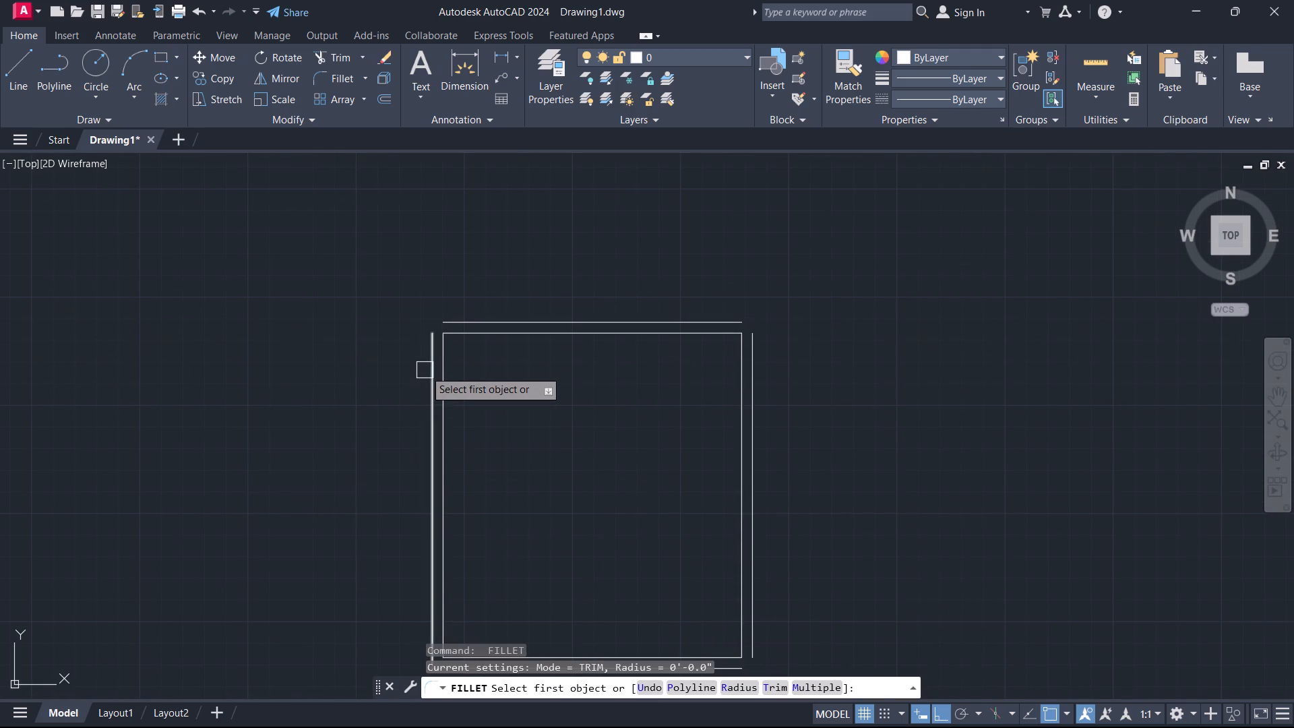
{"action": "left_click", "coordinate": [425, 370]}
{"action": "left_click", "coordinate": [462, 320]}
{"action": "key", "text": "space"}
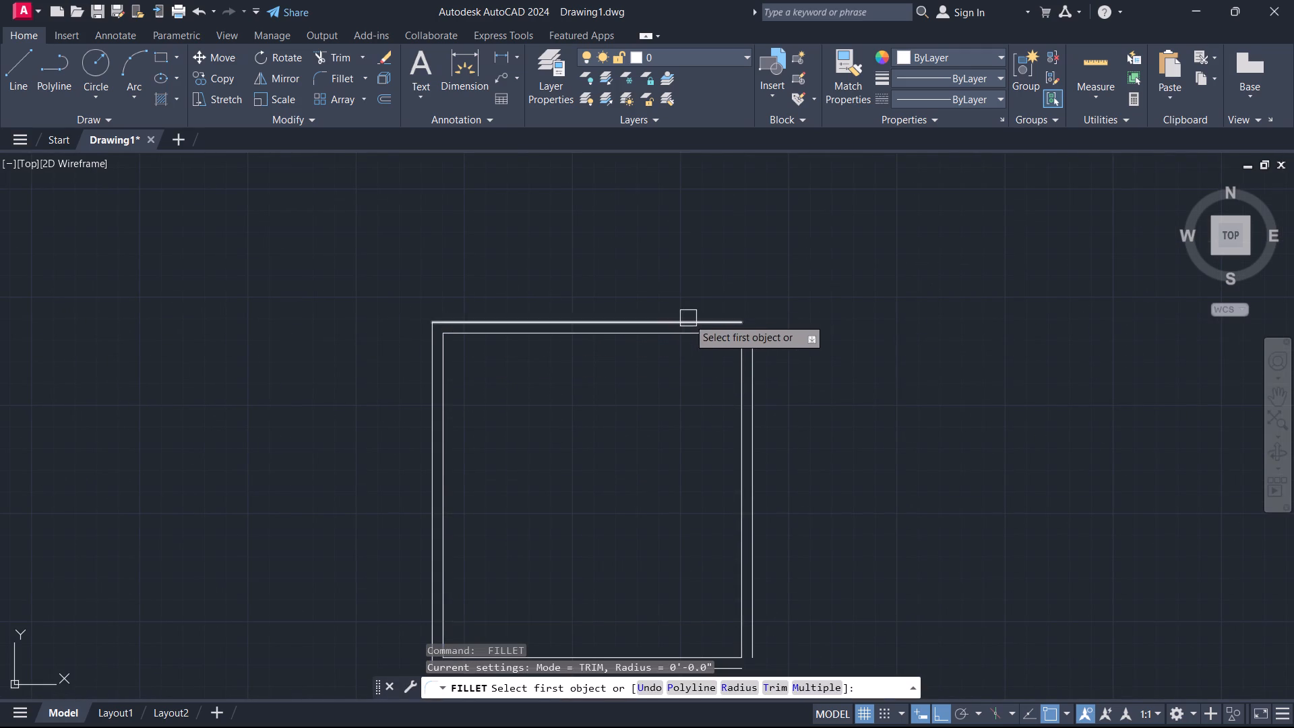
{"action": "left_click", "coordinate": [688, 318]}
{"action": "left_click", "coordinate": [758, 366]}
{"action": "key", "text": "Escape"}
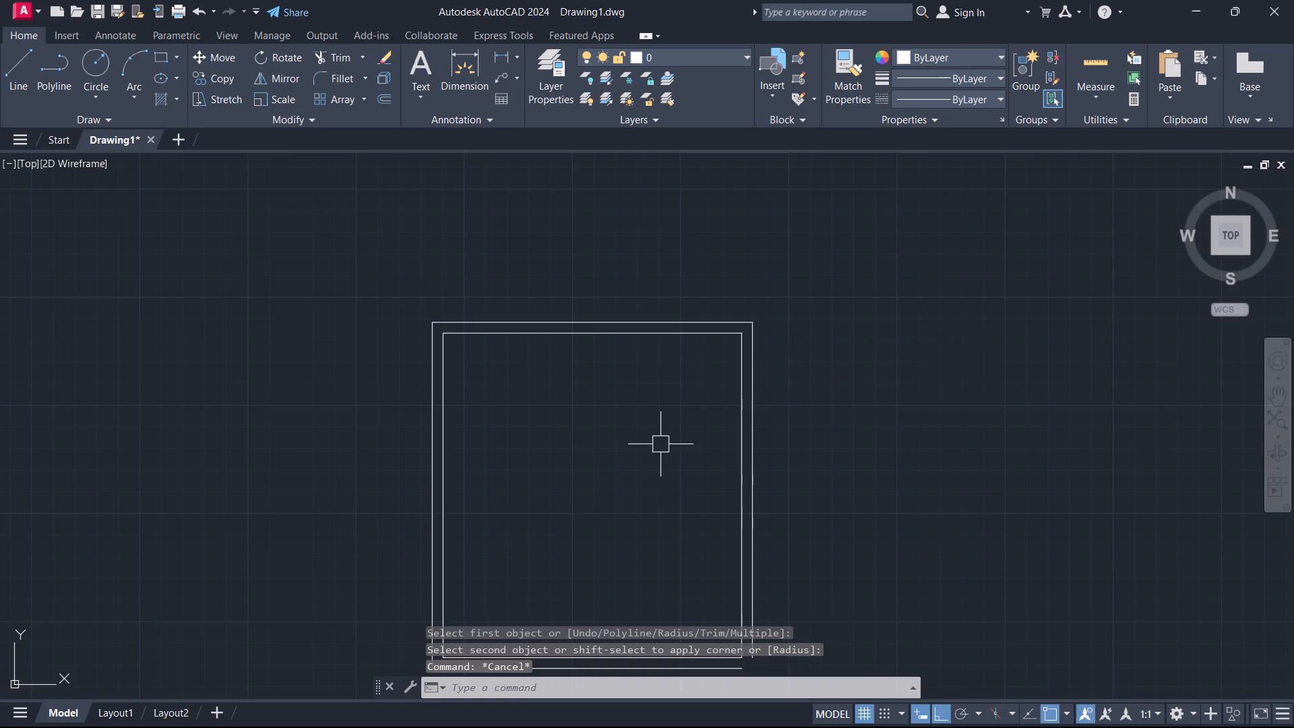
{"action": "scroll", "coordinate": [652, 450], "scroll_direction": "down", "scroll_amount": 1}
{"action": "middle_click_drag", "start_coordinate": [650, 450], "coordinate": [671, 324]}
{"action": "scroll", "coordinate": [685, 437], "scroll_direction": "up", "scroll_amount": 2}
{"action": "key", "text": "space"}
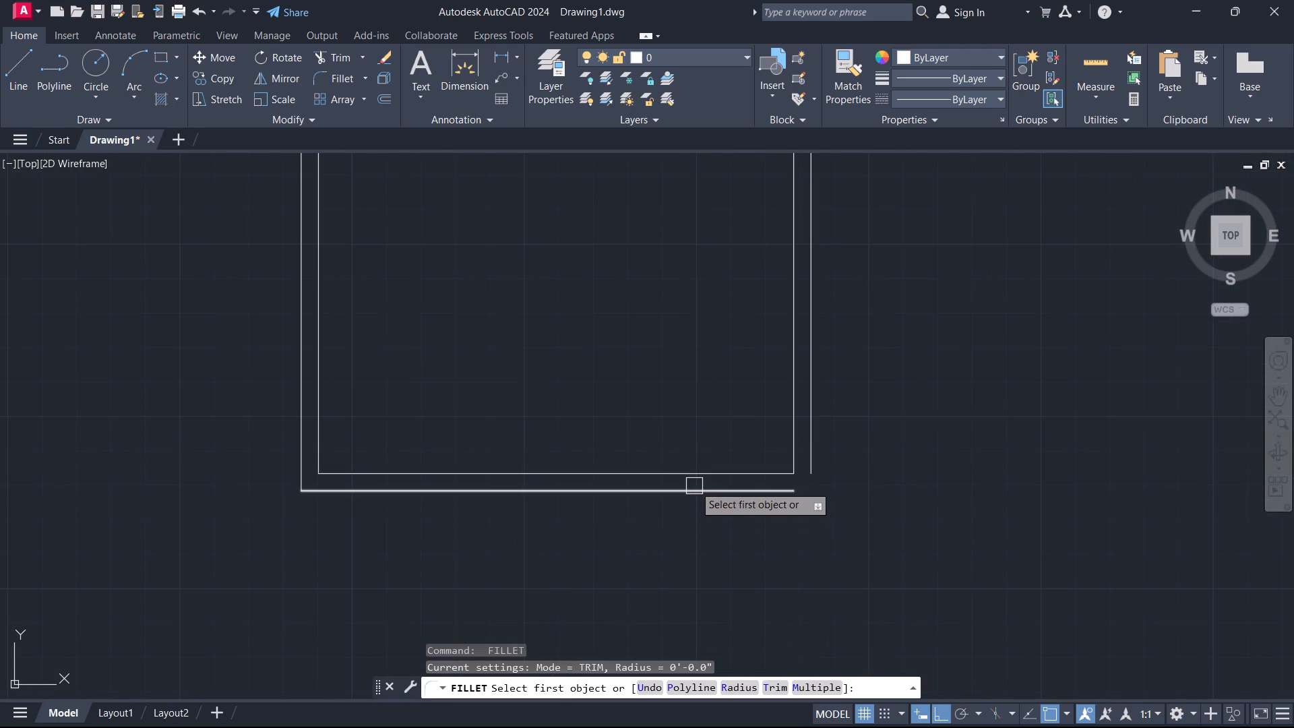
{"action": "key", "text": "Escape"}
Offset the left wall's inner line 3'6" into the room.
{"action": "key", "text": "o"}
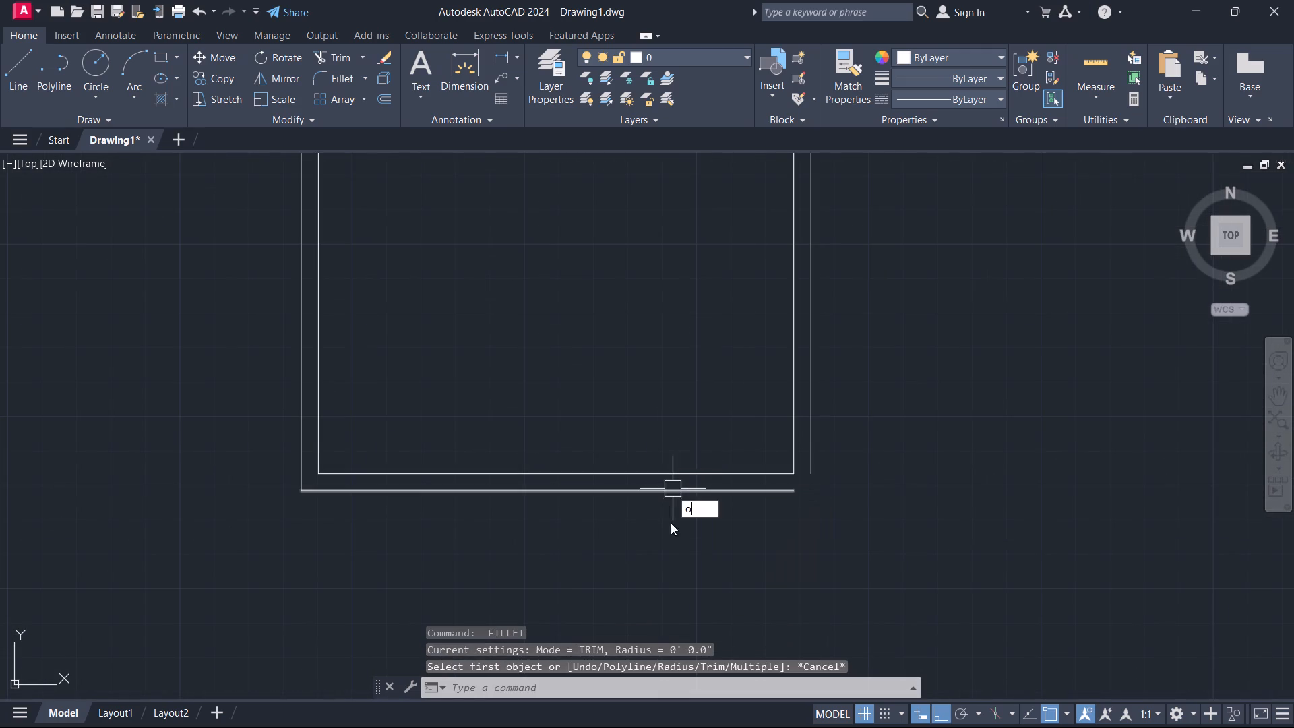
{"action": "key", "text": "space"}
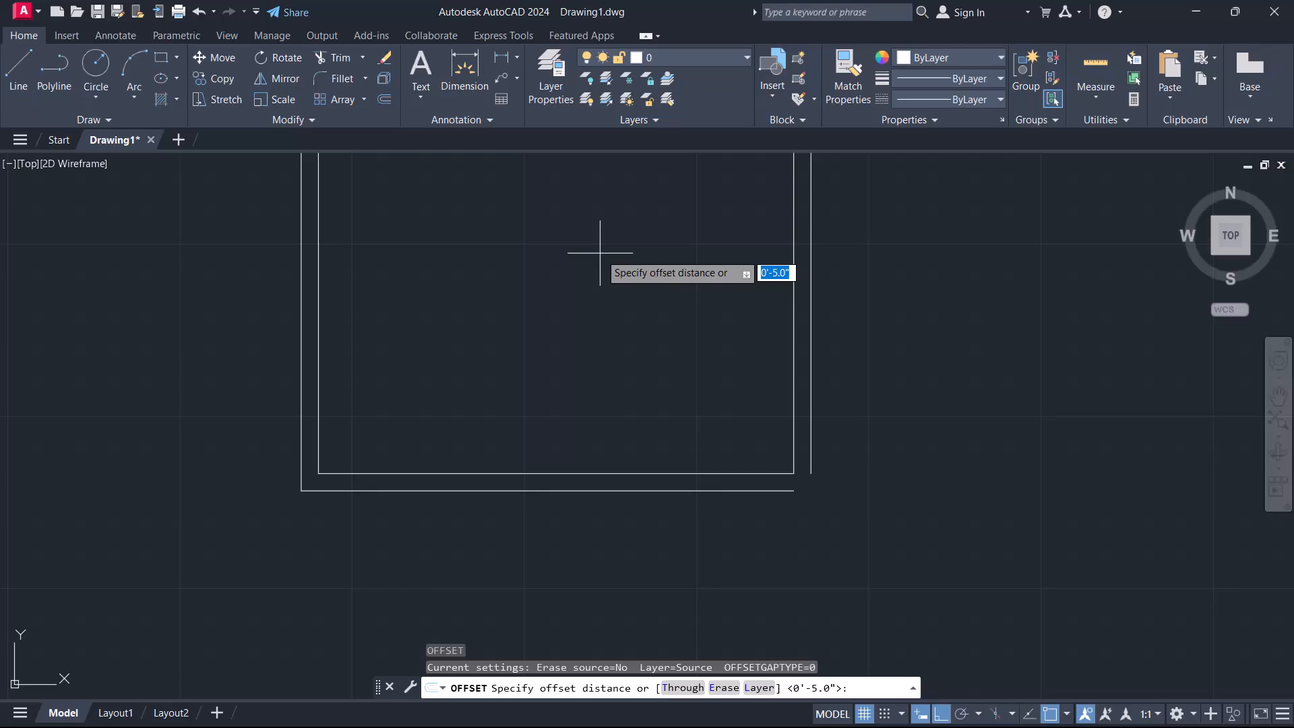
{"action": "type", "text": "3'6"}
{"action": "key", "text": "Return"}
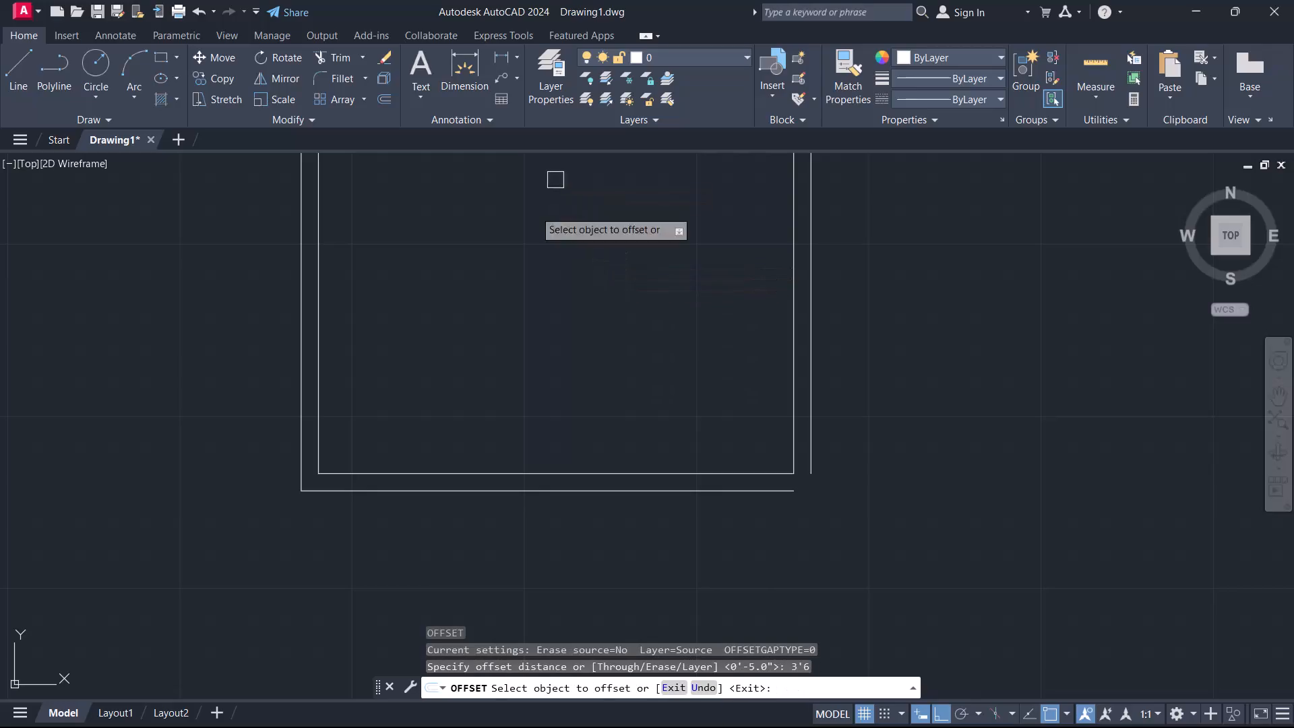
{"action": "left_click", "coordinate": [320, 367]}
{"action": "left_click", "coordinate": [363, 365]}
{"action": "key", "text": "Escape"}
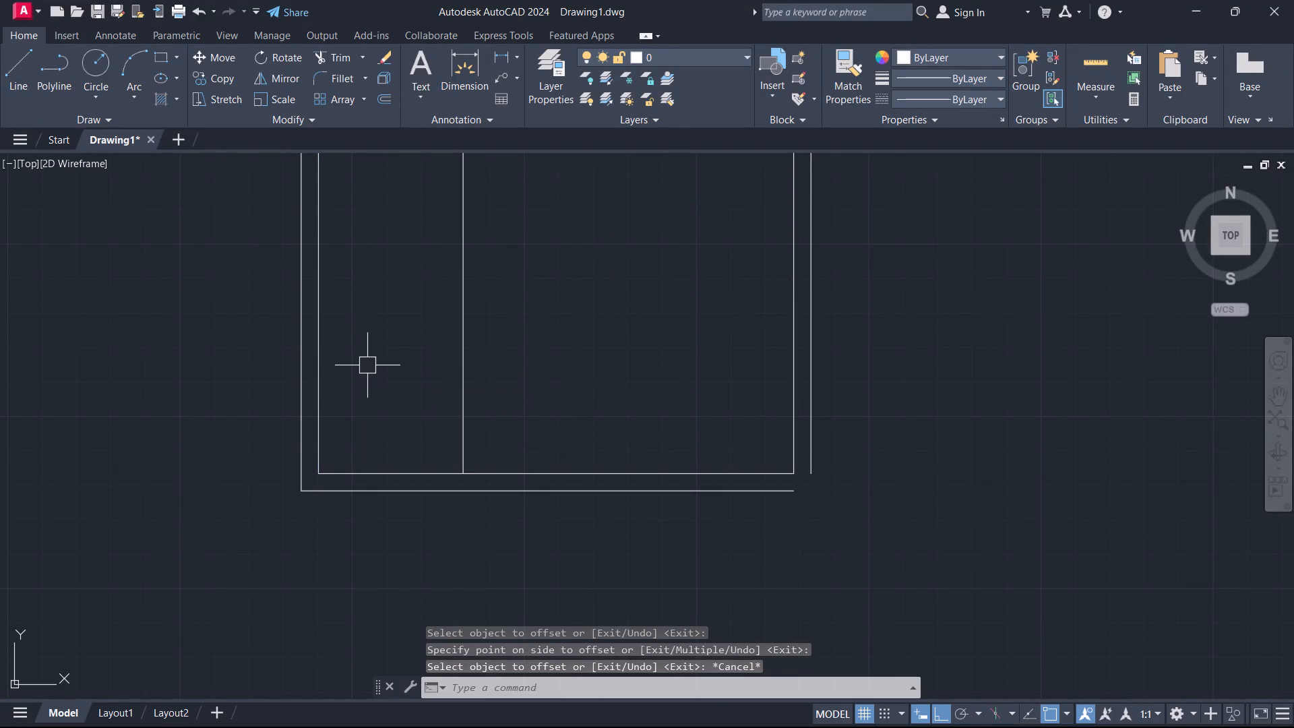
Extend the new vertical line inside the room down to the bottom wall's outer line.
{"action": "key", "text": "e"}
{"action": "key", "text": "x"}
{"action": "key", "text": "space"}
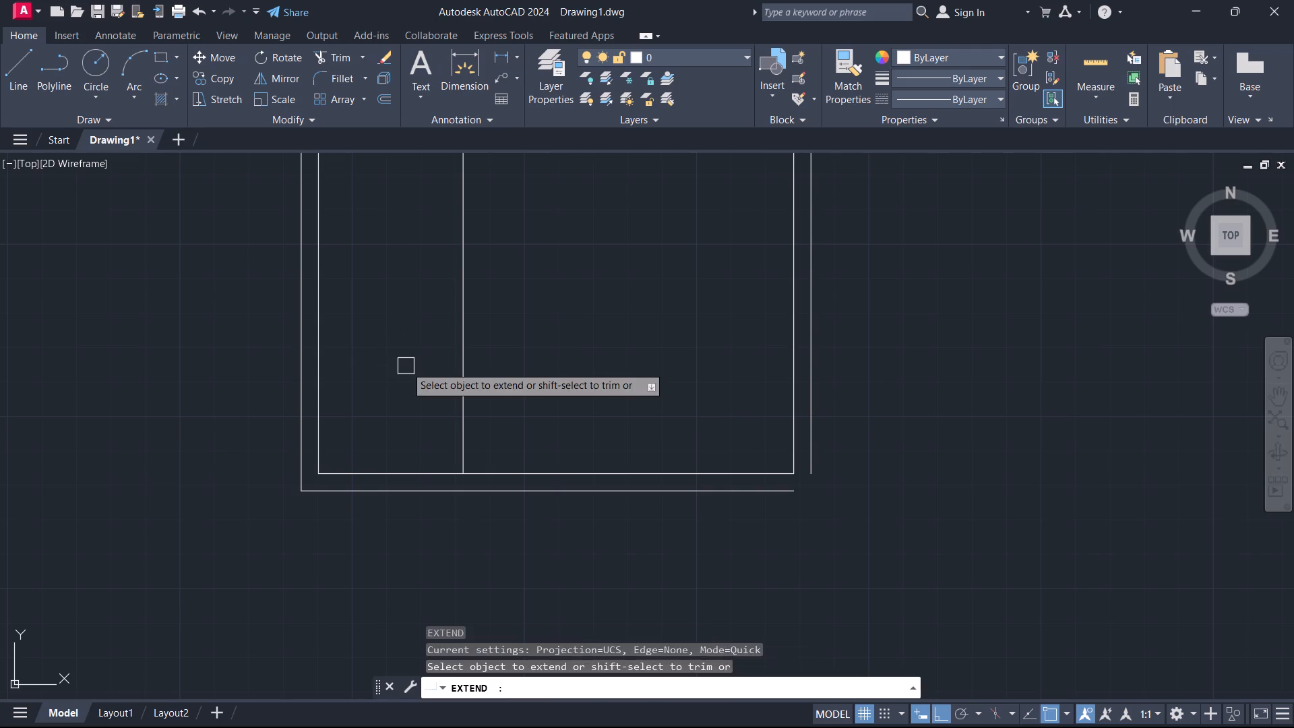
{"action": "left_click", "coordinate": [425, 358]}
{"action": "left_click", "coordinate": [500, 367]}
{"action": "key", "text": "Escape"}
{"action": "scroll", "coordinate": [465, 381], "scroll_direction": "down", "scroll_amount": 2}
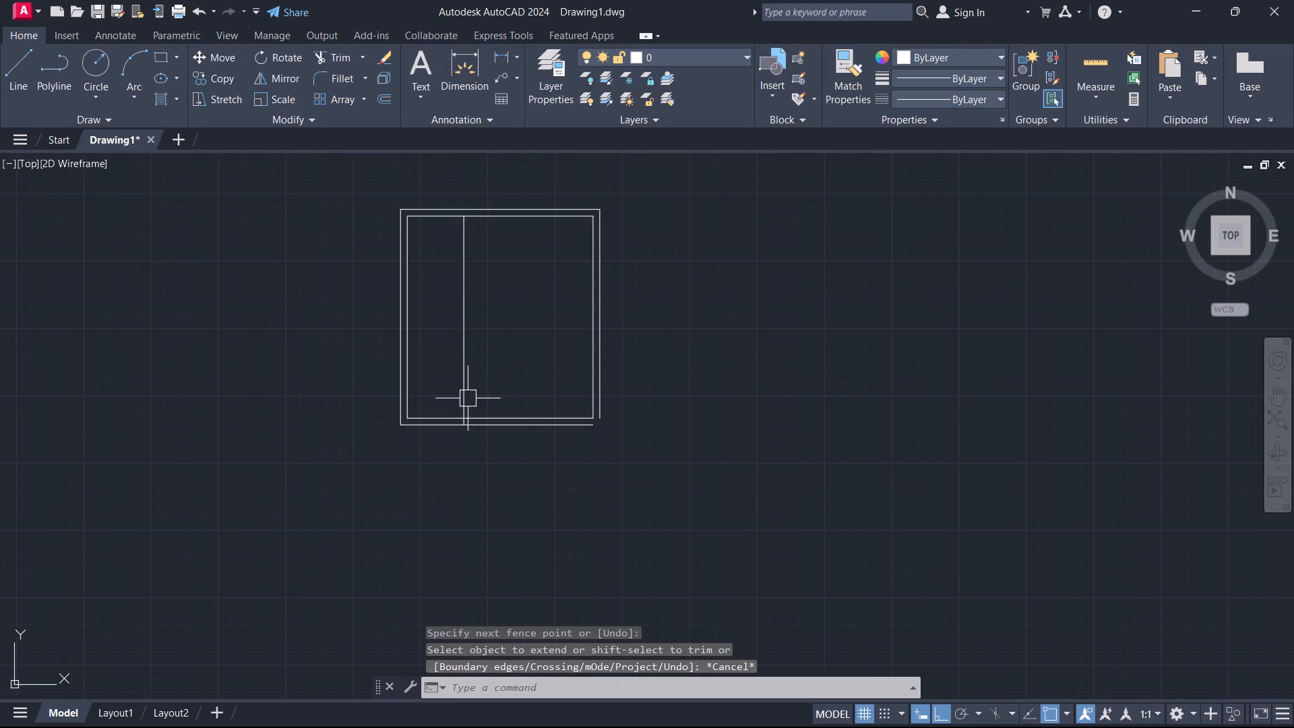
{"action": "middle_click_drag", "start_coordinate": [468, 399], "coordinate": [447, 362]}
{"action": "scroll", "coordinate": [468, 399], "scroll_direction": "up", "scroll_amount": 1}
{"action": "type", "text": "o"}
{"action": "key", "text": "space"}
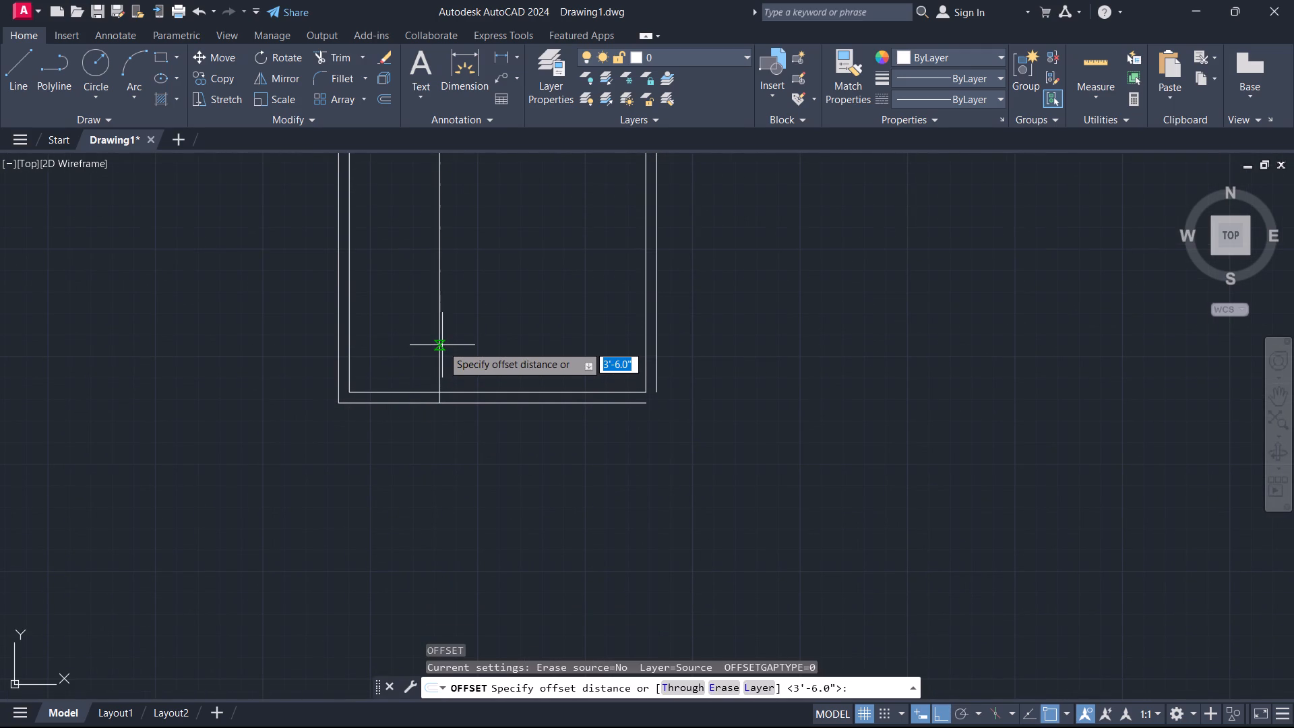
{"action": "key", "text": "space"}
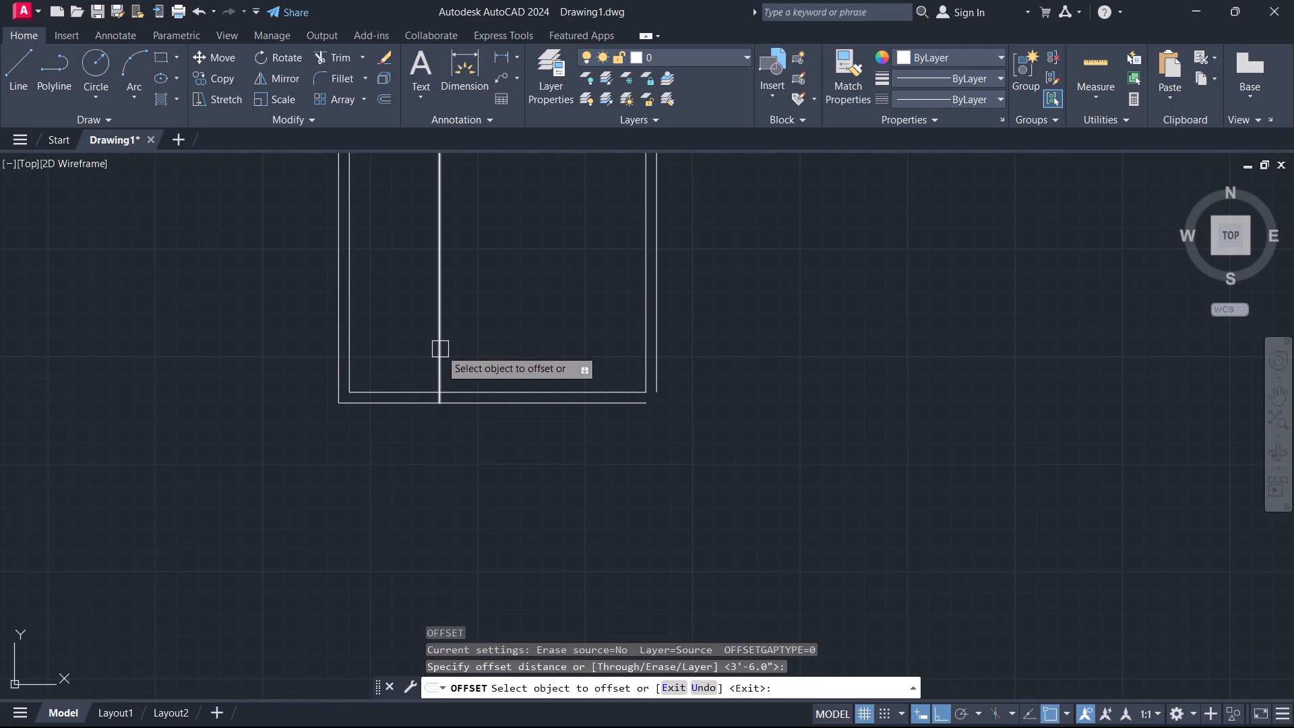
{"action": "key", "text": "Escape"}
Offset the bottom wall's outer line 8'8" downward to start a lower wall.
{"action": "key", "text": "o"}
{"action": "key", "text": "space"}
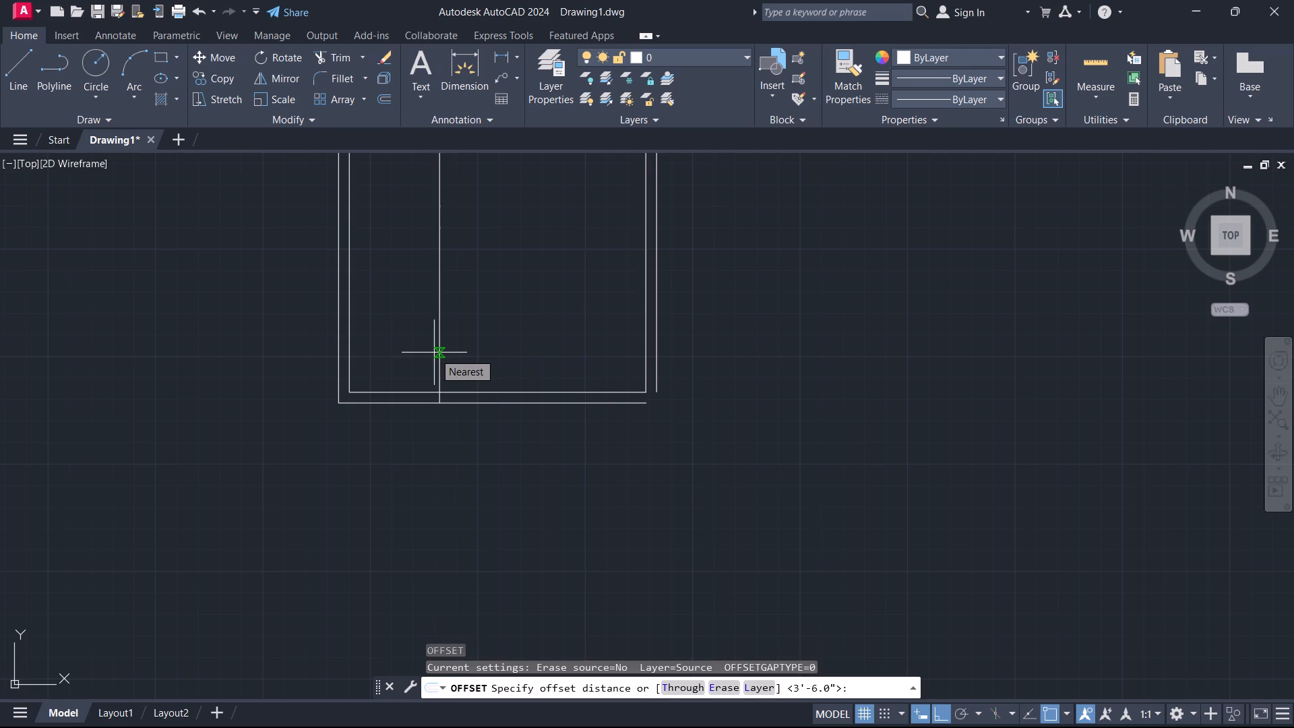
{"action": "key", "text": "8"}
{"action": "key", "text": "apostrophe"}
{"action": "key", "text": "8"}
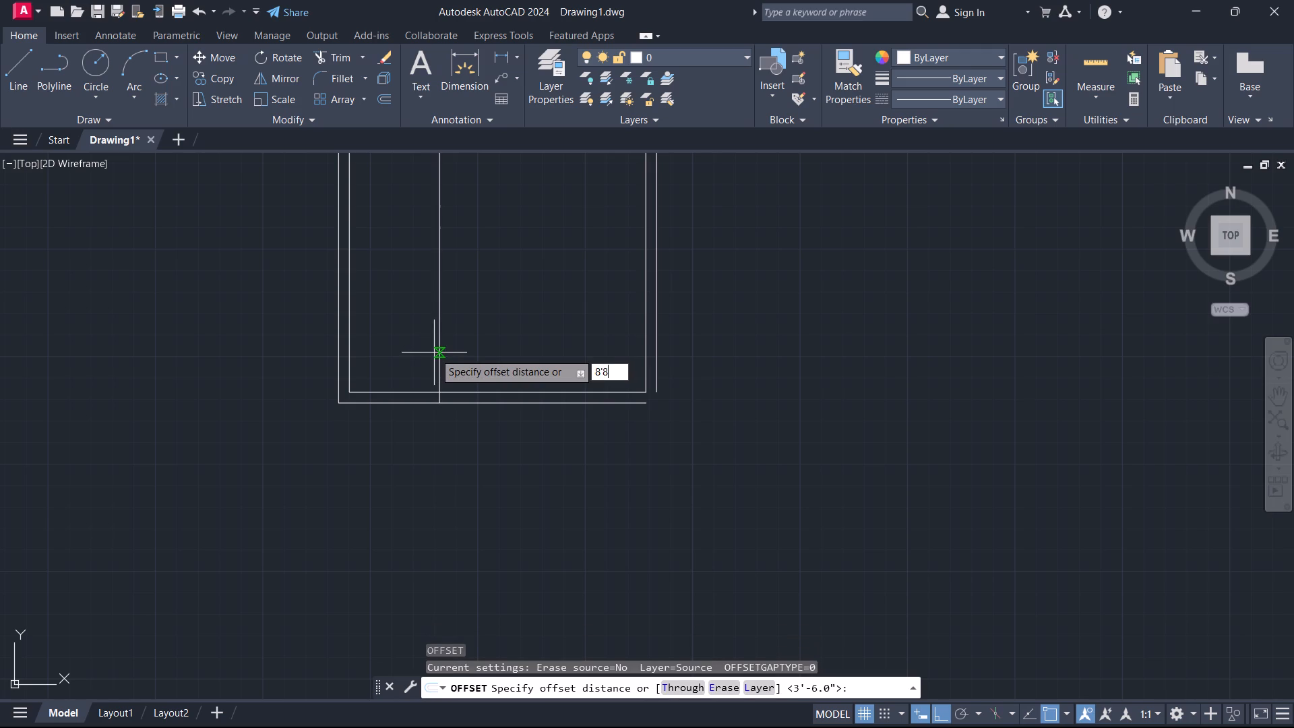
{"action": "key", "text": "Return"}
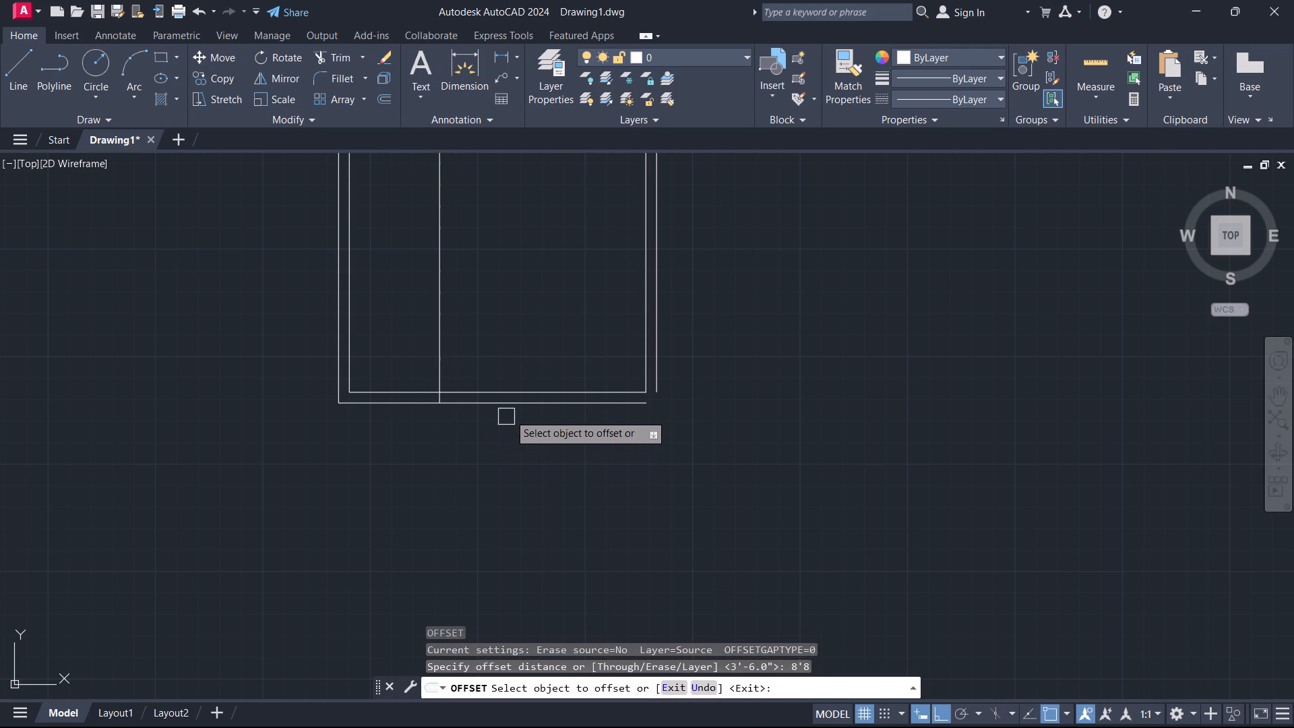
{"action": "left_click", "coordinate": [511, 408]}
{"action": "left_click", "coordinate": [505, 437]}
{"action": "key", "text": "Escape"}
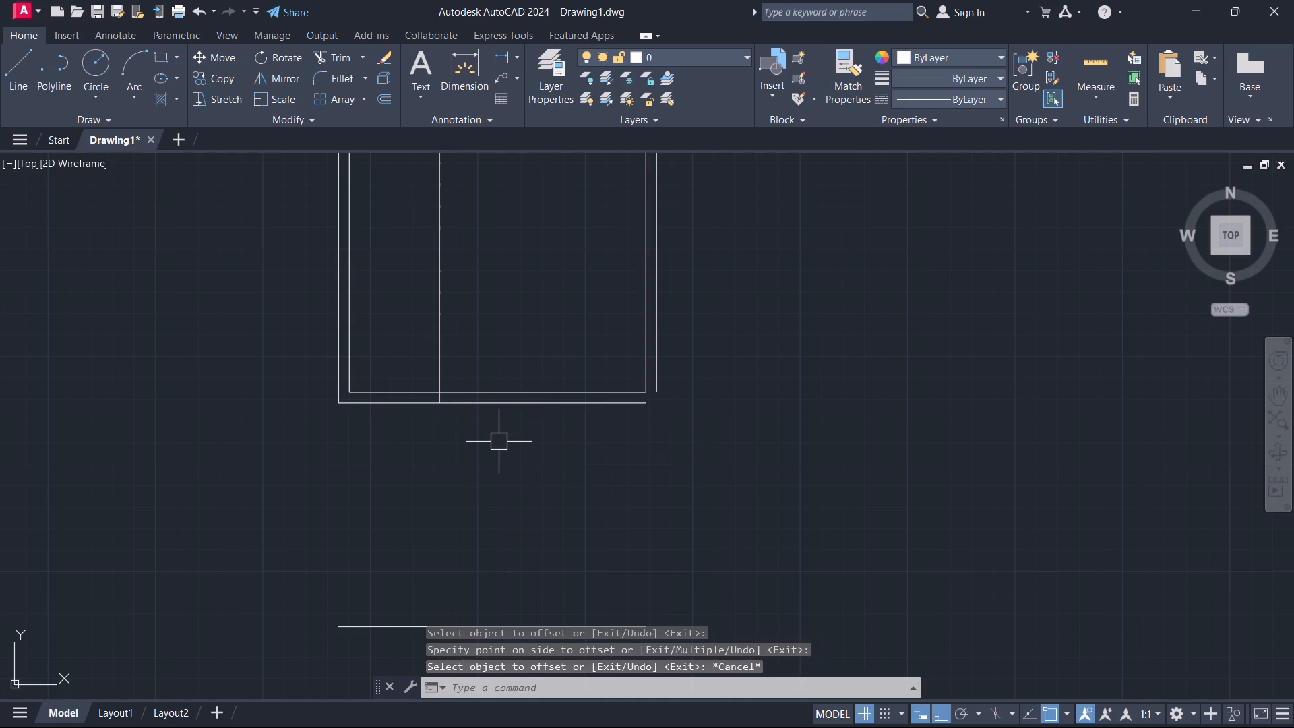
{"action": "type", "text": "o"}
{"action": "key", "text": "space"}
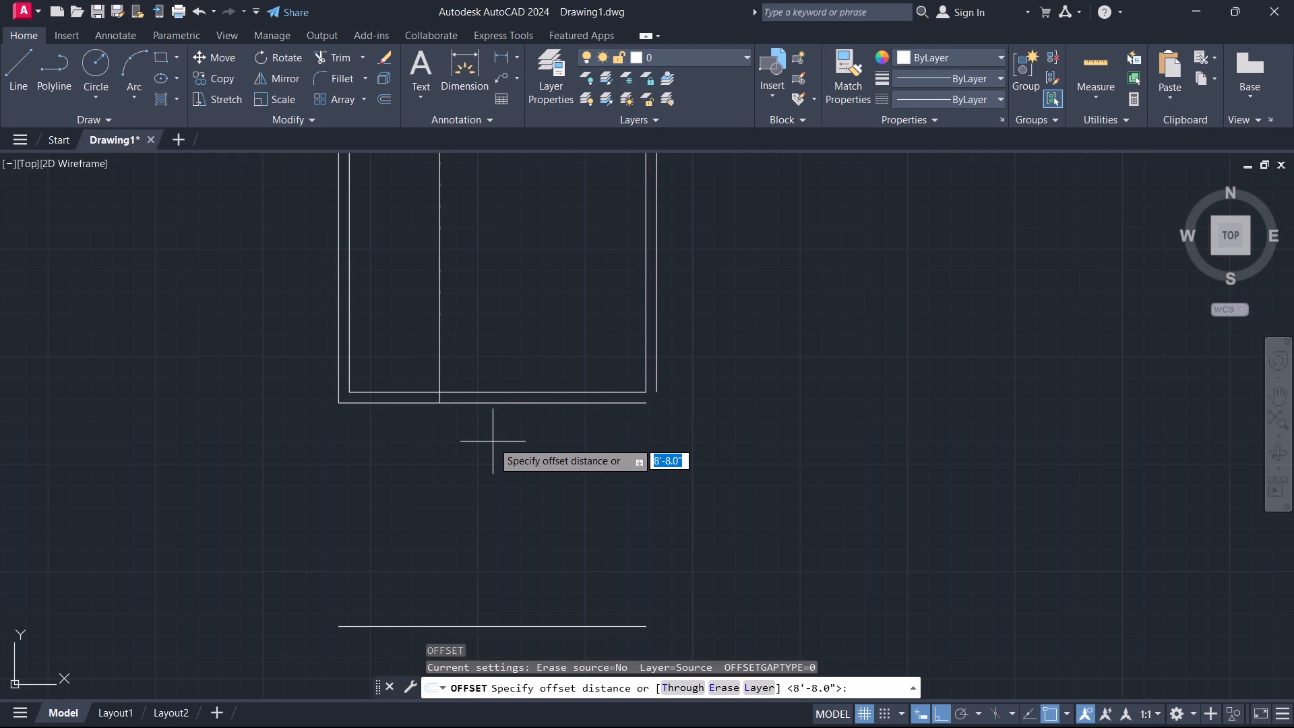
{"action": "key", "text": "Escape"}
Offset the new lower wall line 5" downward to give the wall its second face.
{"action": "type", "text": "o"}
{"action": "key", "text": "space"}
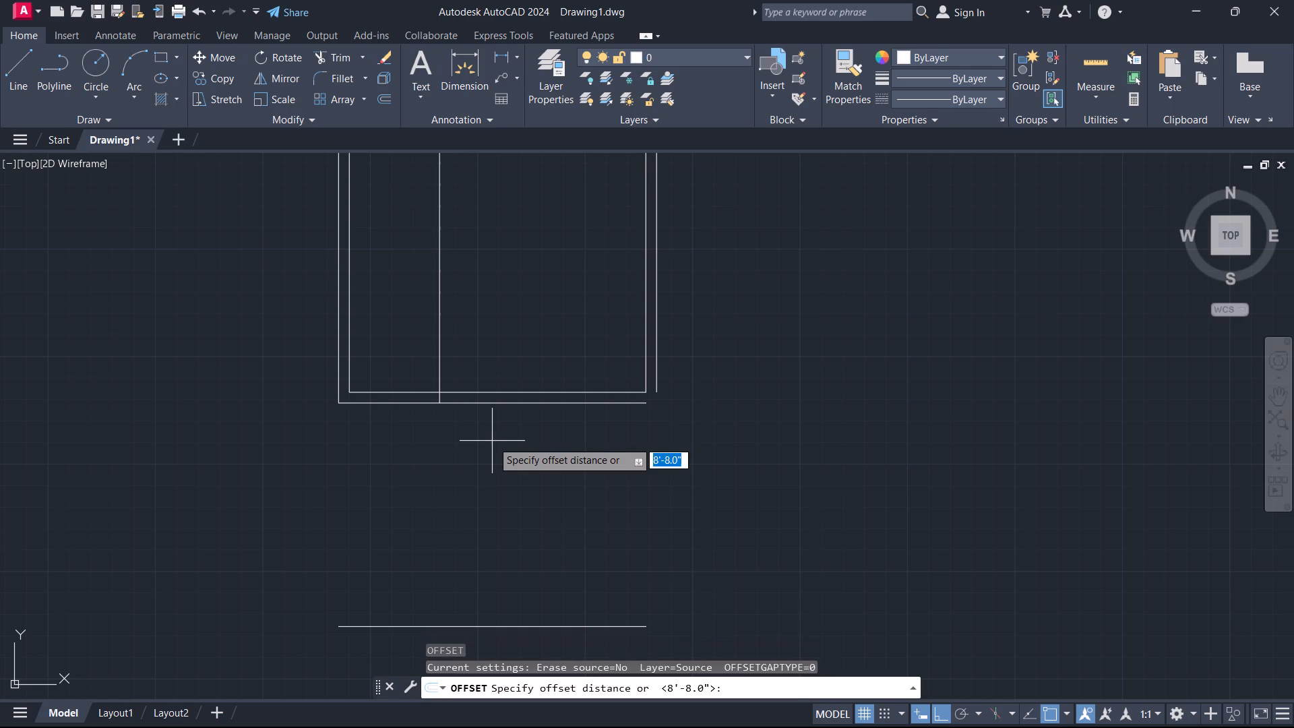
{"action": "key", "text": "5"}
{"action": "key", "text": "Return"}
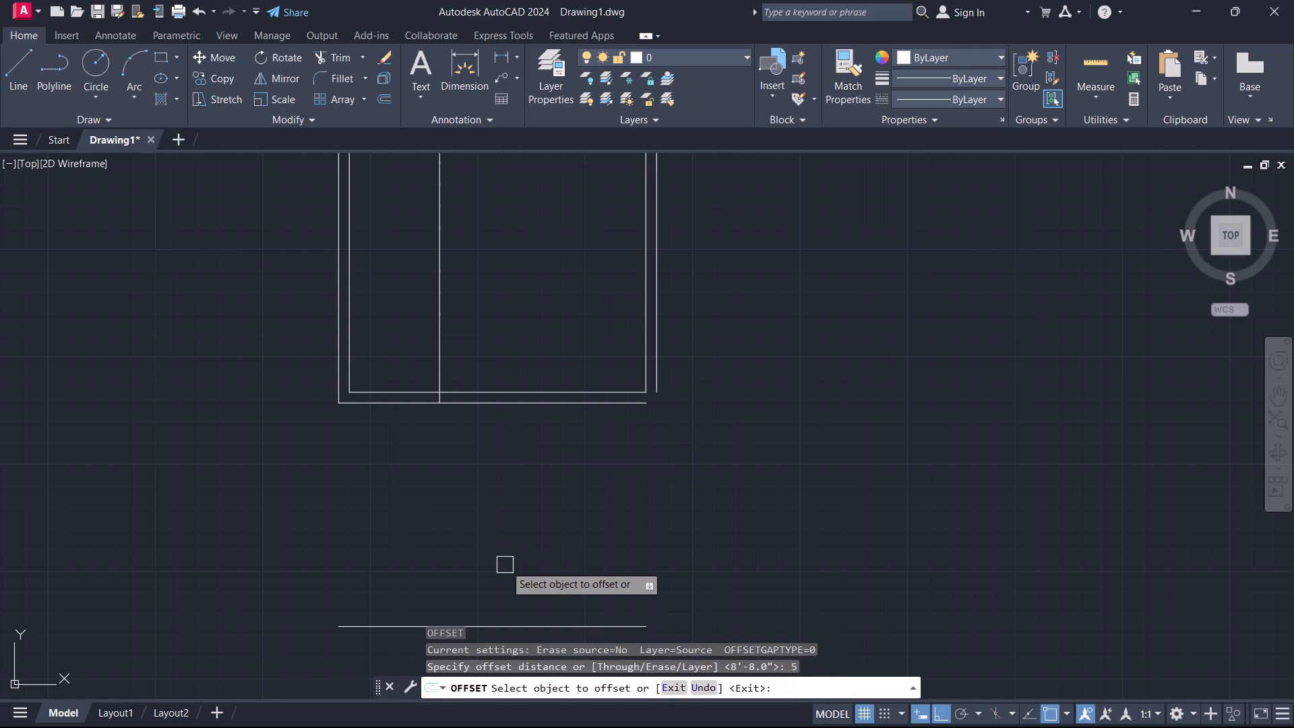
{"action": "middle_click_drag", "start_coordinate": [505, 583], "coordinate": [466, 426]}
{"action": "left_click", "coordinate": [490, 473]}
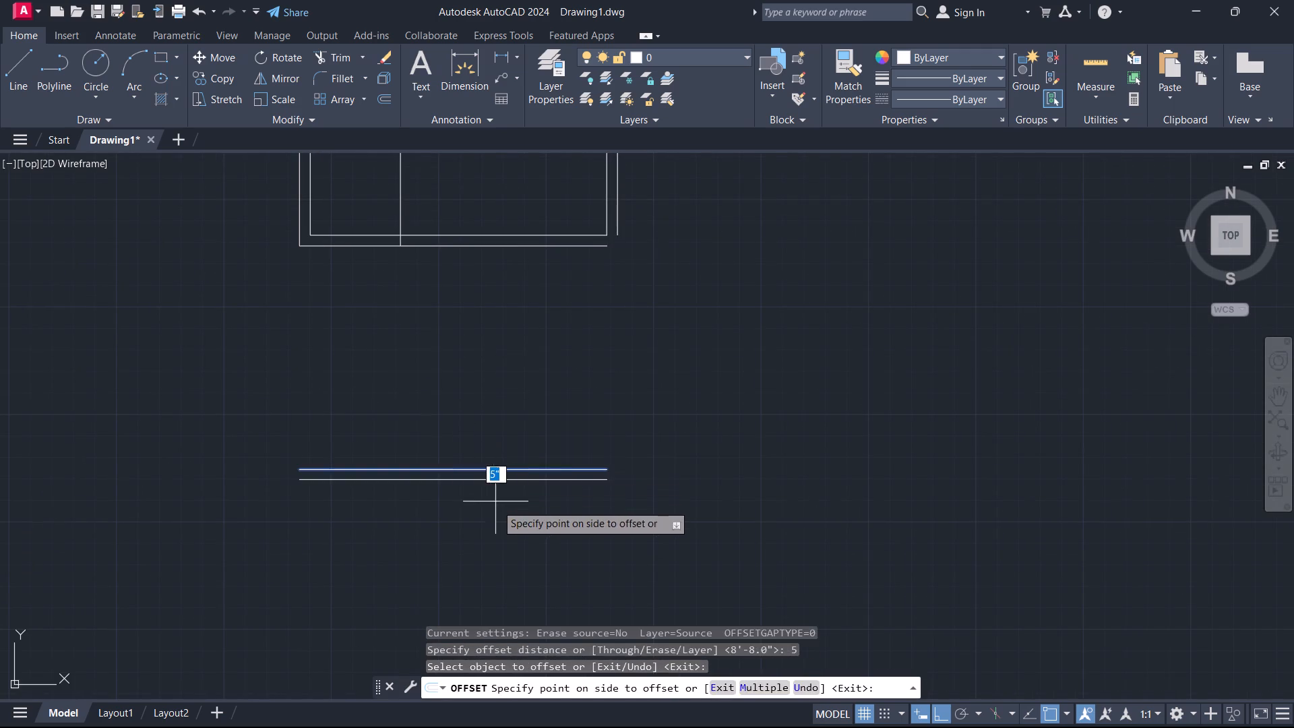
{"action": "left_click", "coordinate": [497, 508]}
{"action": "key", "text": "Escape"}
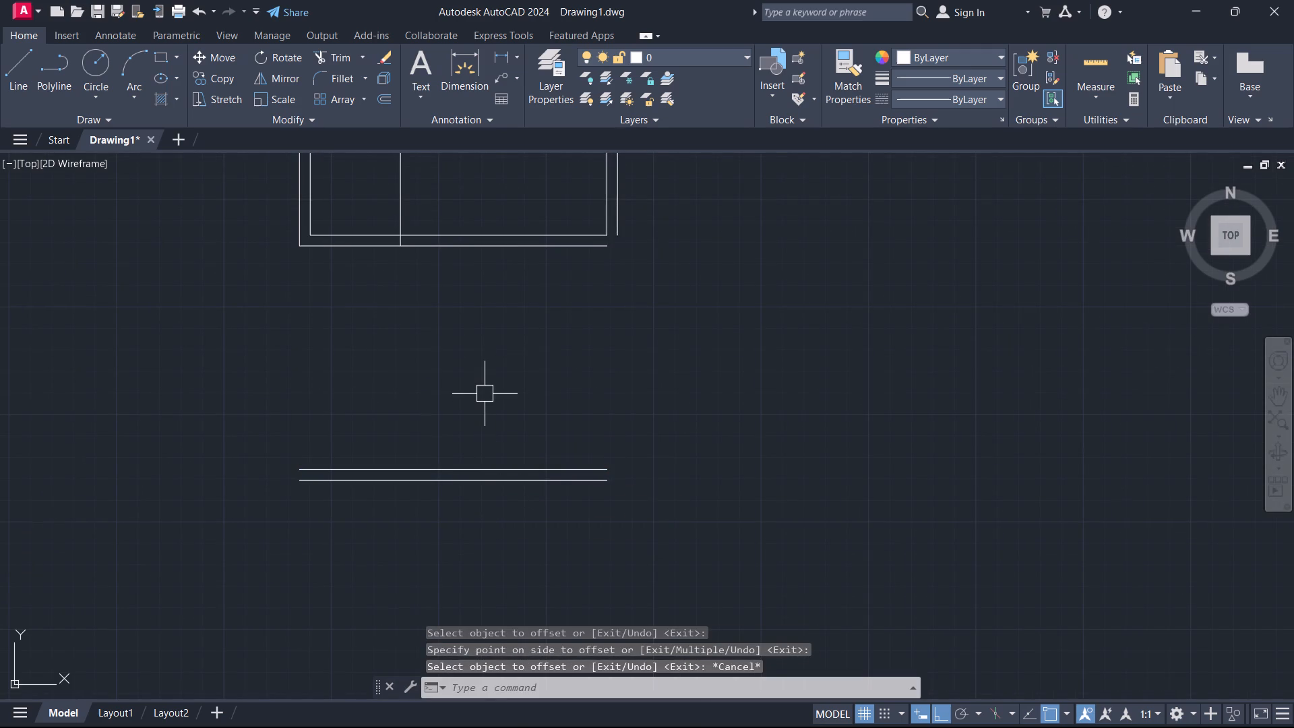
Extend the vertical partition line down to the upper line of the new lower wall.
{"action": "type", "text": "ex"}
{"action": "key", "text": "space"}
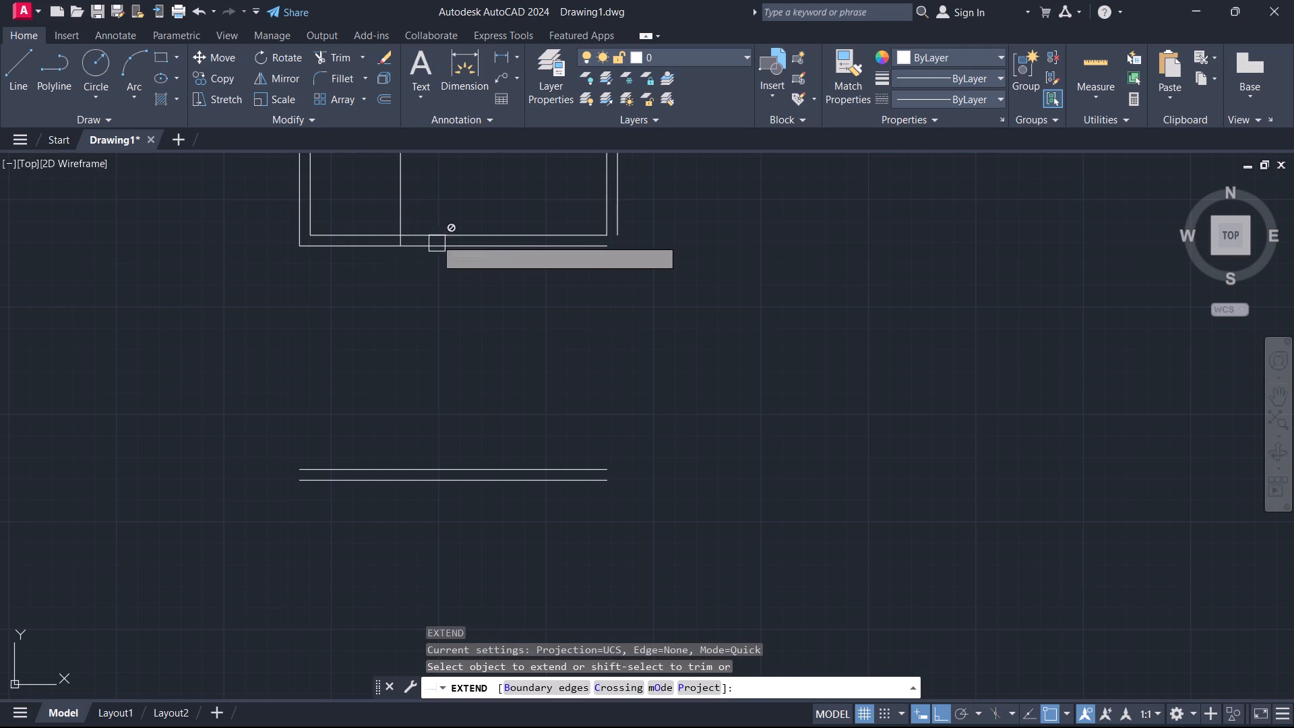
{"action": "left_click", "coordinate": [402, 204]}
{"action": "key", "text": "Escape"}
Offset the partition line 5" to its right to form a double-line partition wall.
{"action": "type", "text": "o"}
{"action": "key", "text": "space"}
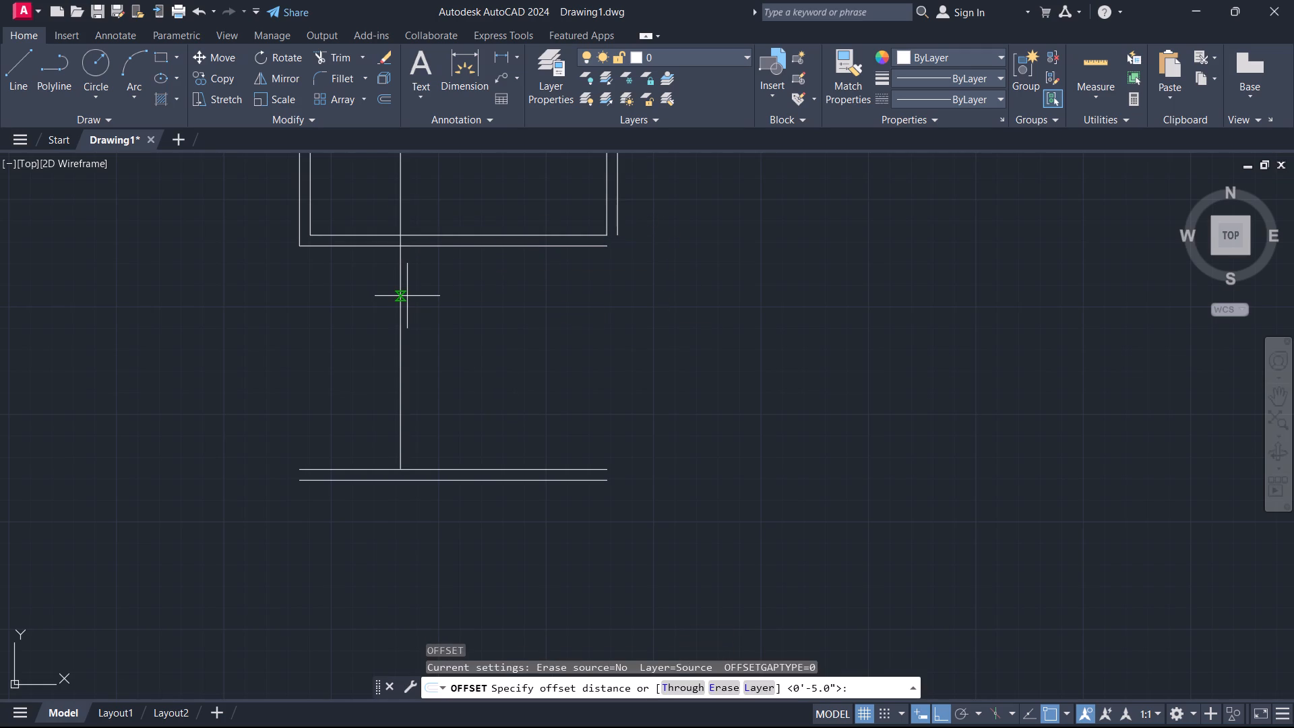
{"action": "key", "text": "5"}
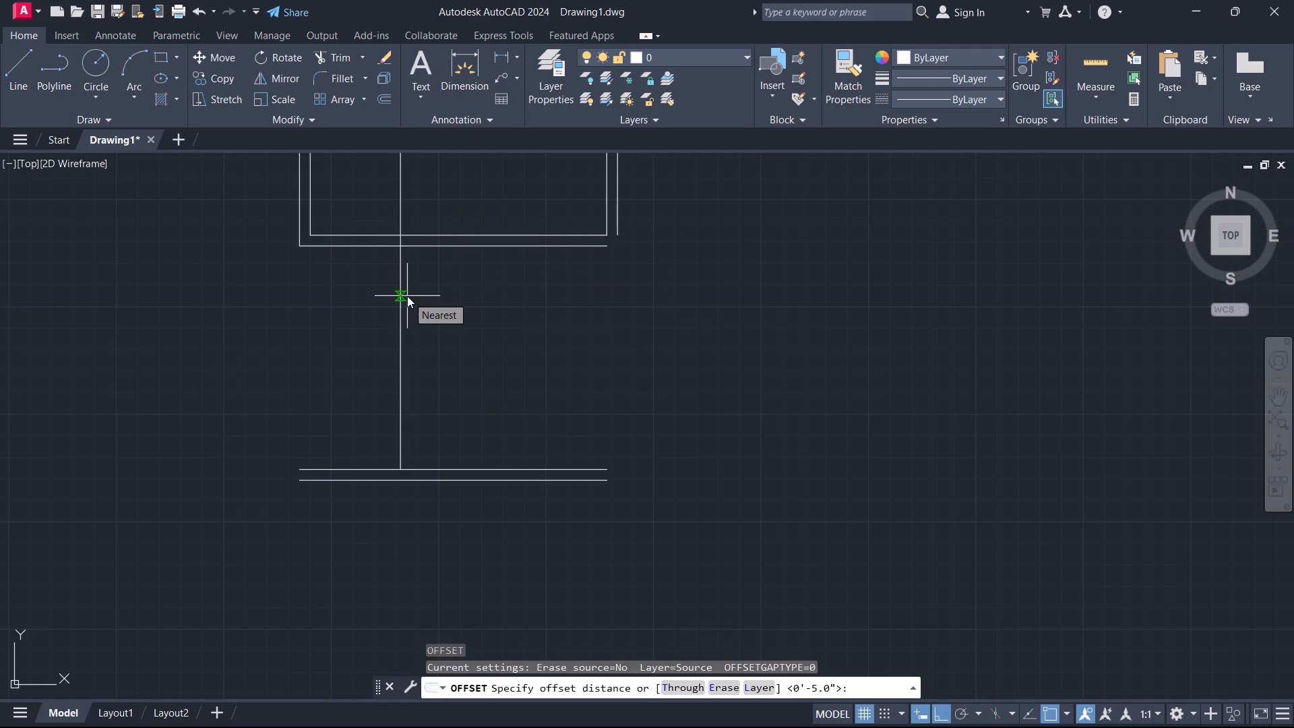
{"action": "key", "text": "Return"}
{"action": "left_click", "coordinate": [401, 304]}
{"action": "left_click", "coordinate": [454, 310]}
{"action": "key", "text": "Escape"}
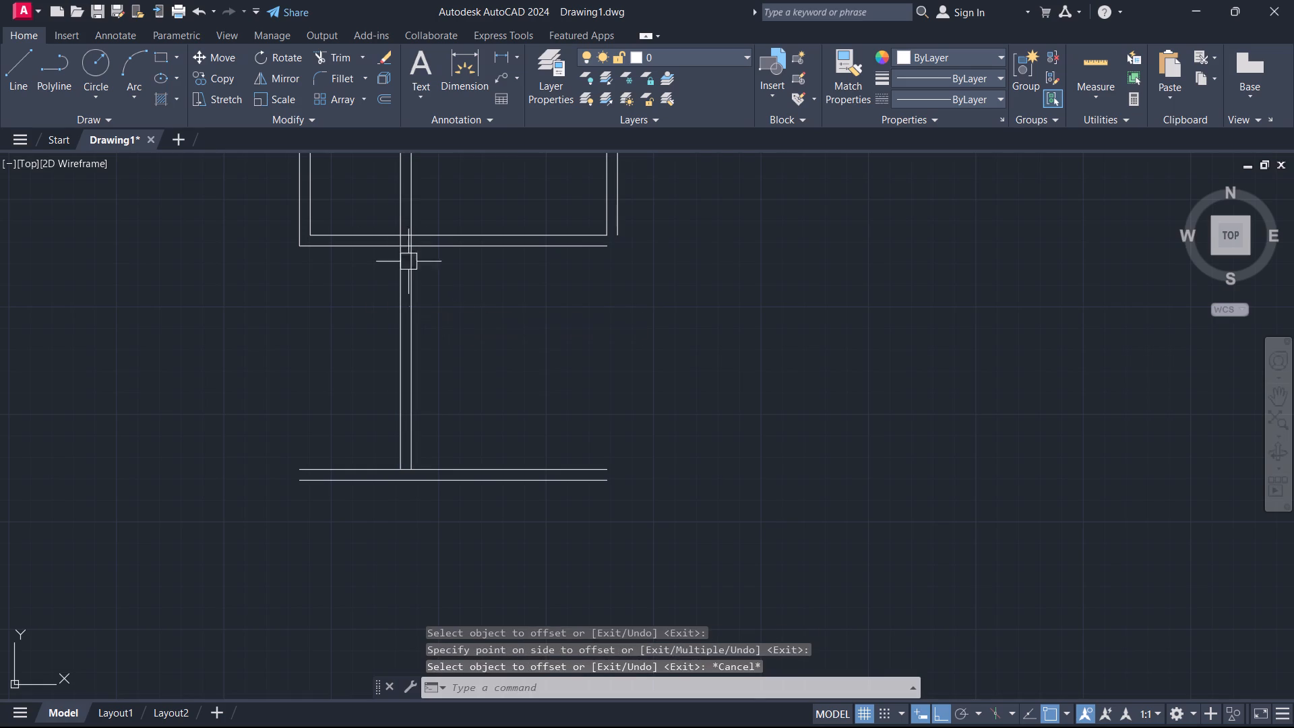
Trim away the parts of both partition lines that run through the upper room.
{"action": "type", "text": "tr"}
{"action": "key", "text": "space"}
{"action": "left_click", "coordinate": [436, 202]}
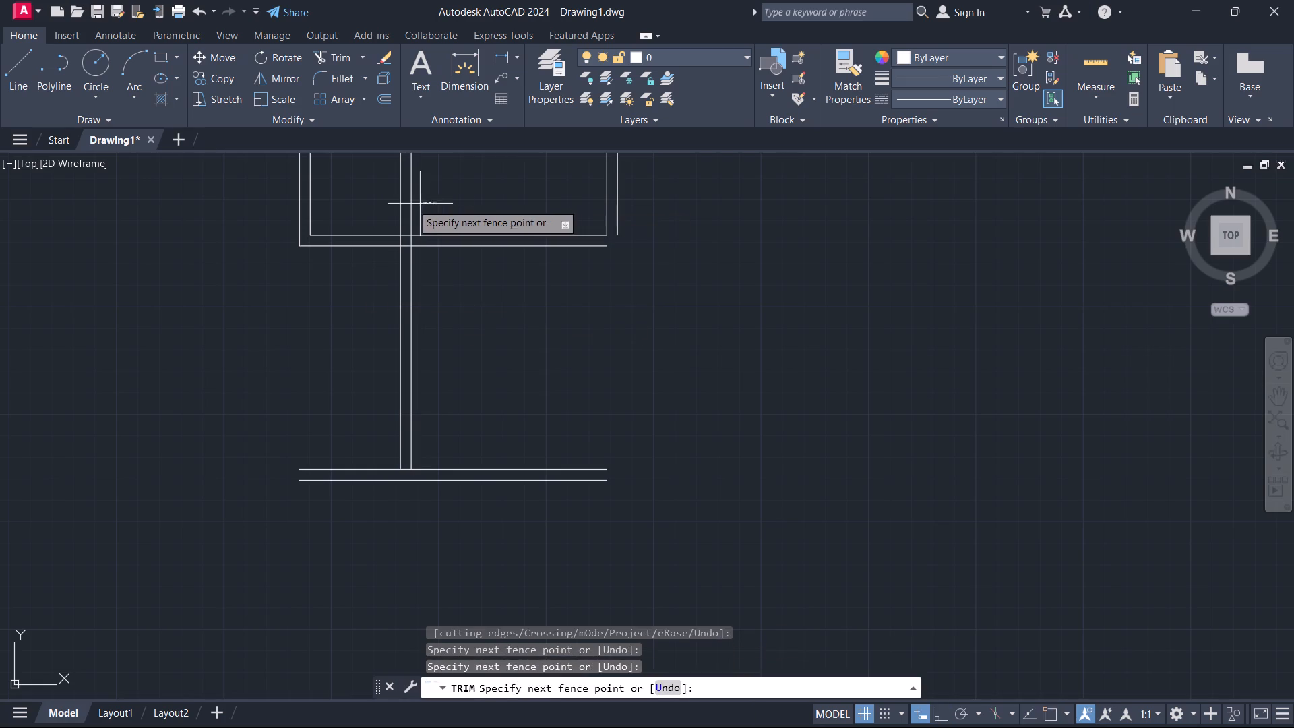
{"action": "left_click", "coordinate": [363, 204]}
{"action": "key", "text": "Escape"}
Extend the left wall's outer and inner lines down to the upper line of the lower wall.
{"action": "type", "text": "ex"}
{"action": "key", "text": "space"}
{"action": "left_click", "coordinate": [270, 220]}
{"action": "left_click", "coordinate": [441, 211]}
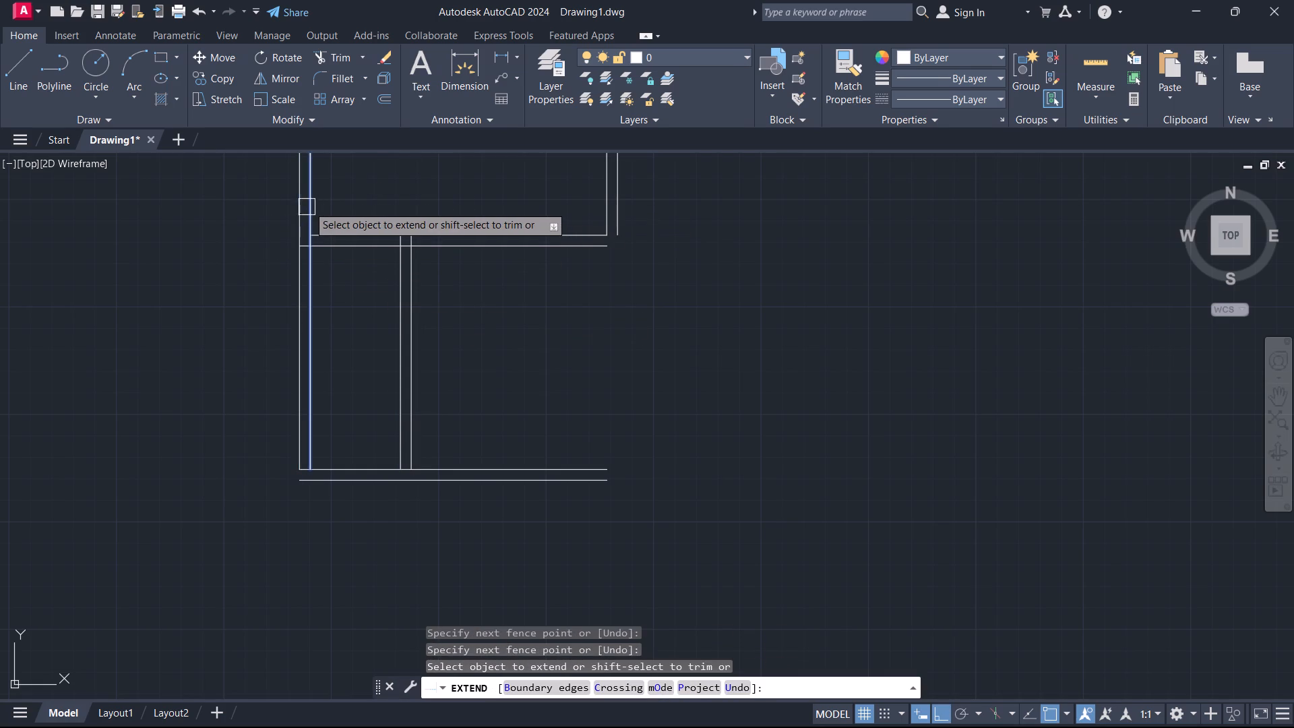
{"action": "left_click", "coordinate": [308, 206]}
{"action": "key", "text": "Escape"}
Measure the distance between the left wall's inner face and the partition.
{"action": "key", "text": "d"}
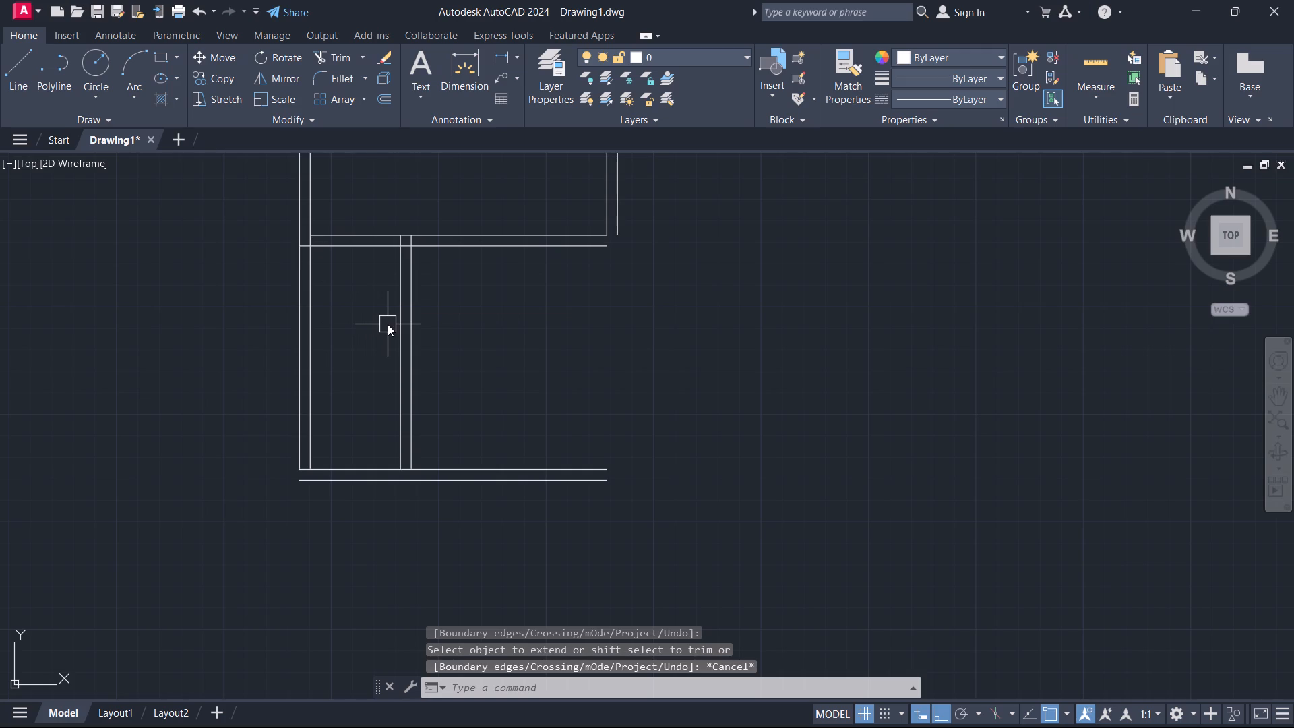
{"action": "type", "text": "i"}
{"action": "key", "text": "space"}
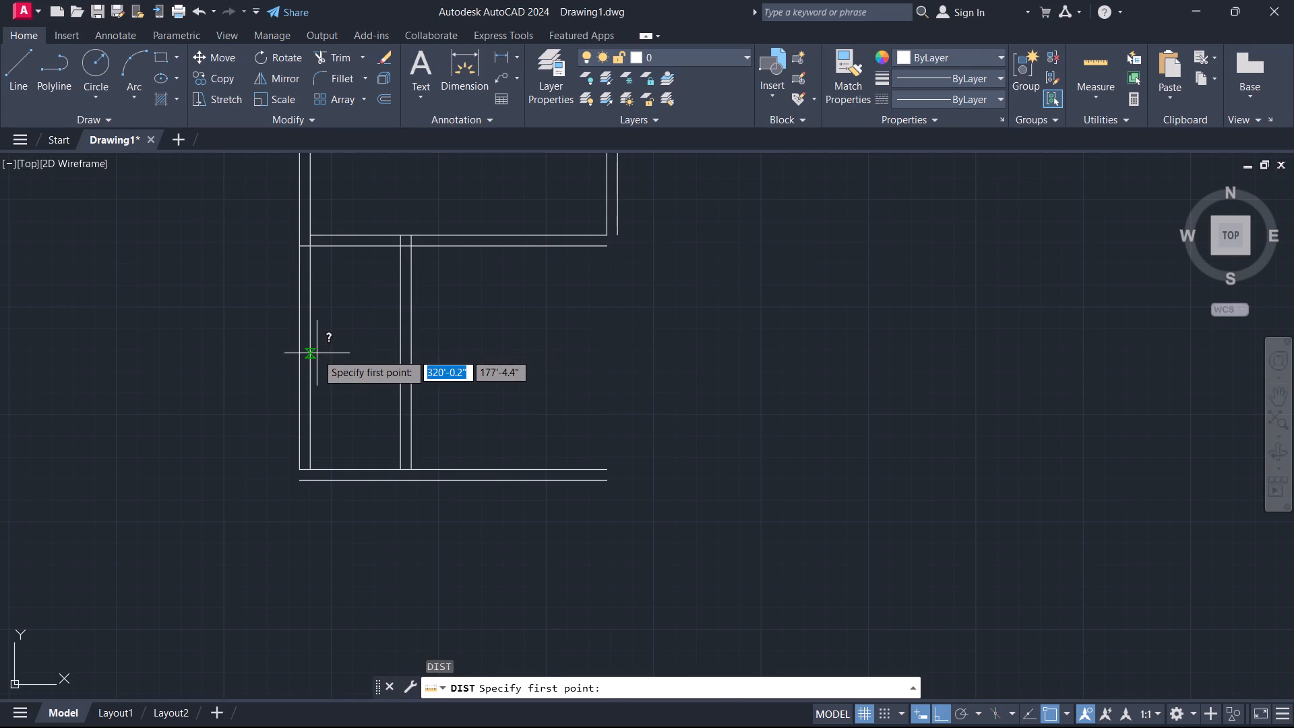
{"action": "left_click", "coordinate": [316, 354]}
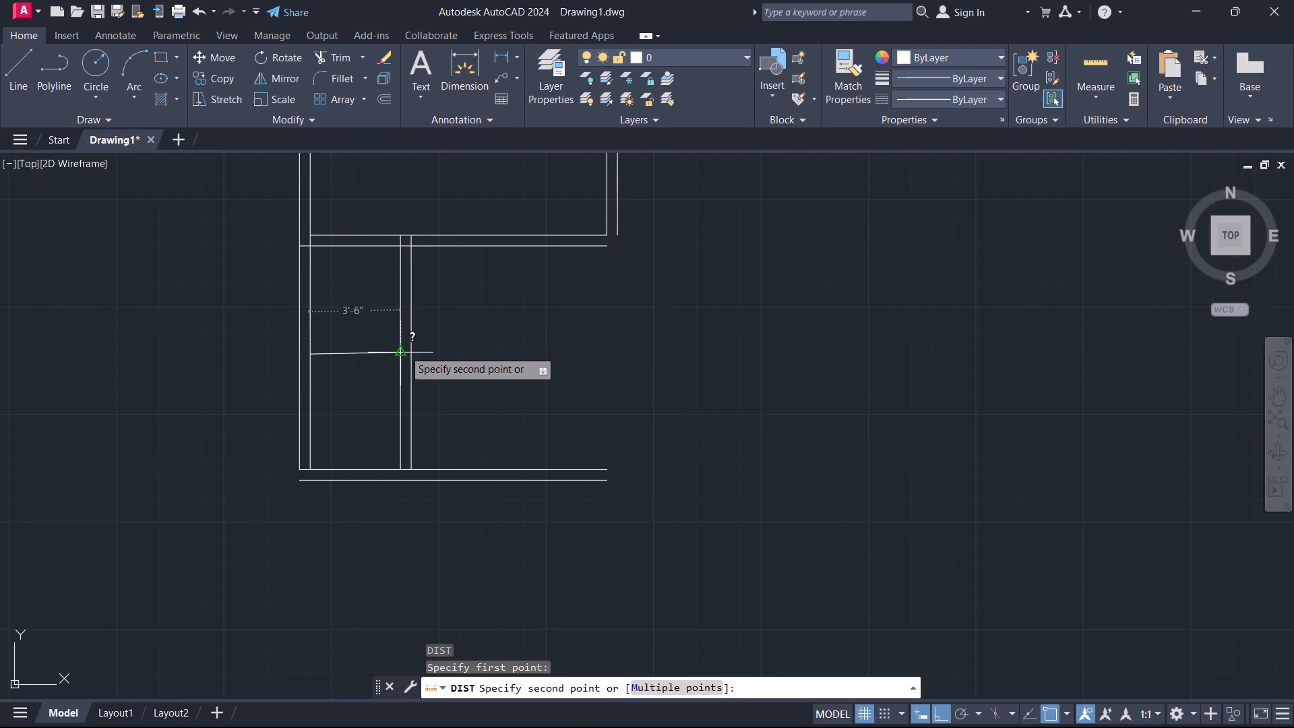
{"action": "key", "text": "Escape"}
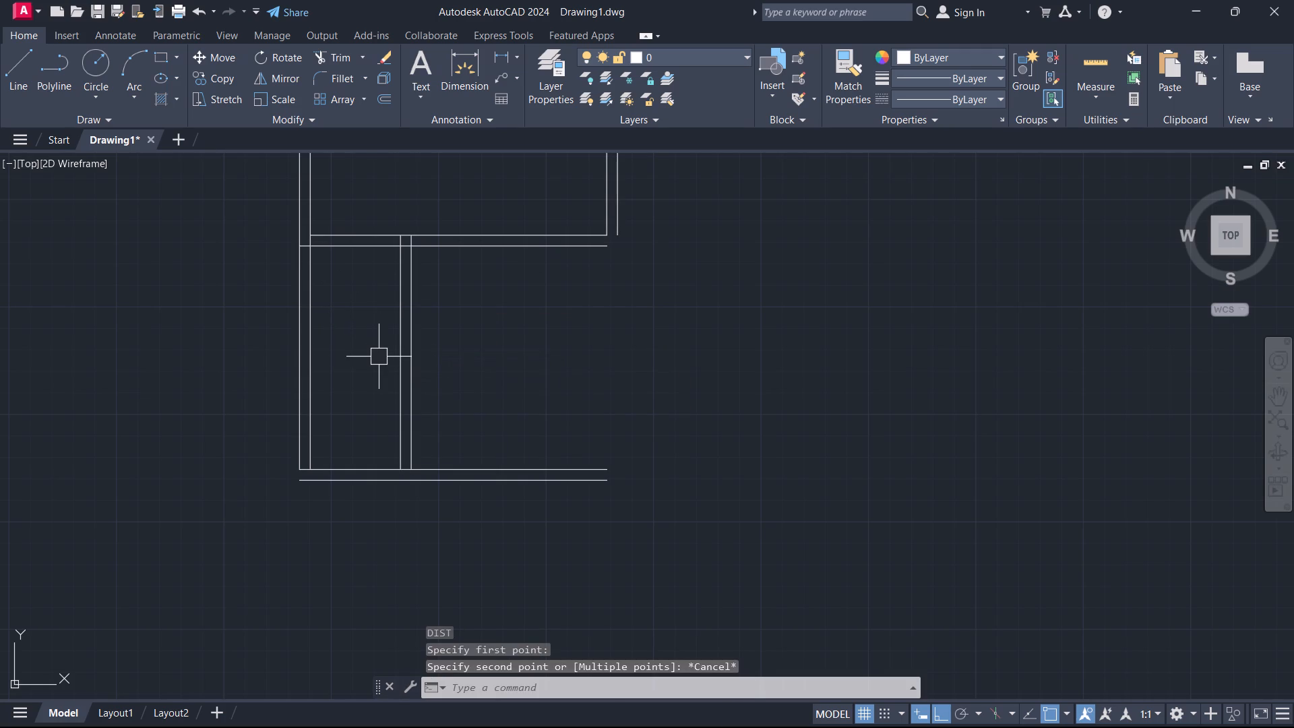
Extend the left wall's outer line to the outermost line of the lower wall.
{"action": "type", "text": "ex"}
{"action": "key", "text": "space"}
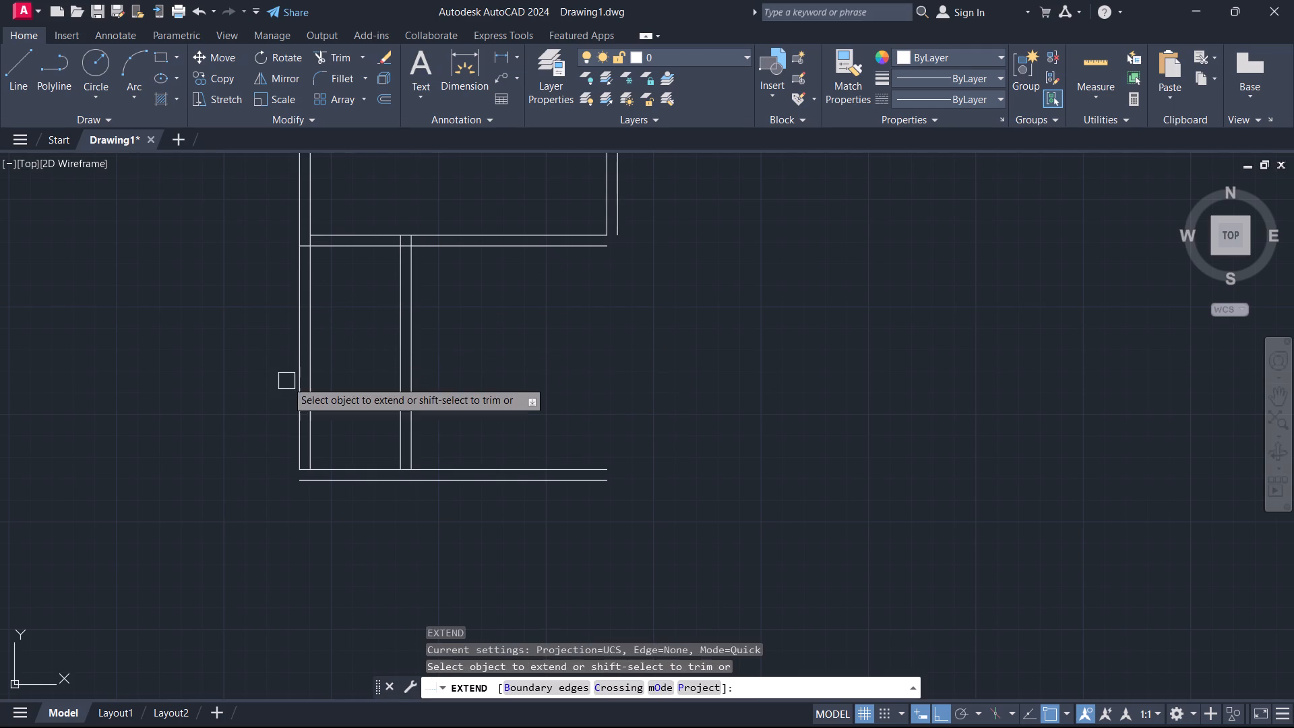
{"action": "left_click", "coordinate": [294, 384]}
{"action": "key", "text": "Escape"}
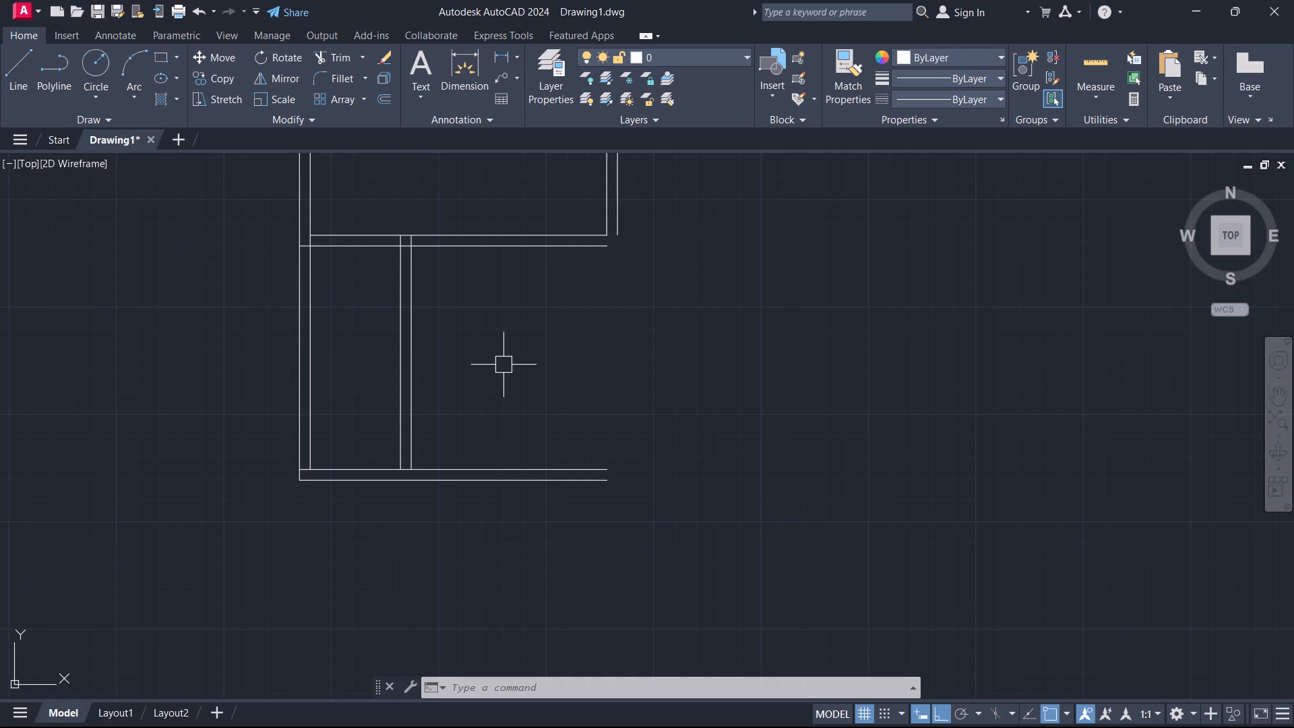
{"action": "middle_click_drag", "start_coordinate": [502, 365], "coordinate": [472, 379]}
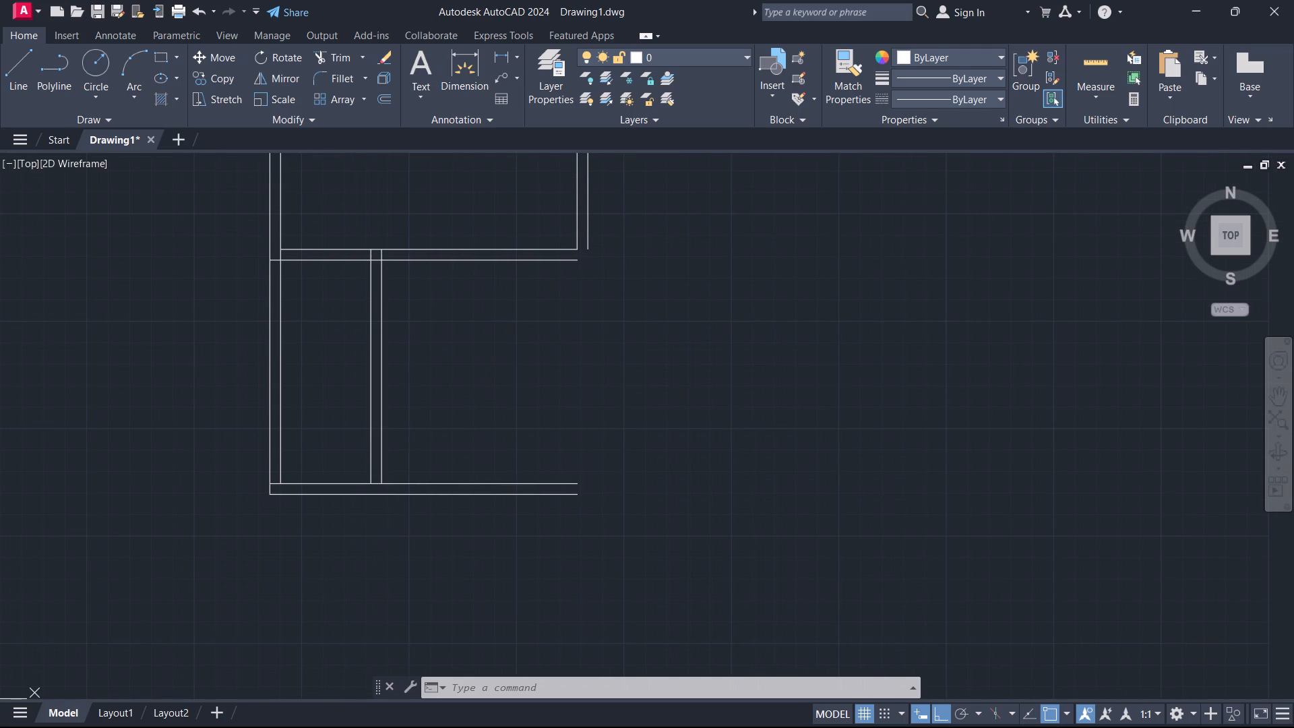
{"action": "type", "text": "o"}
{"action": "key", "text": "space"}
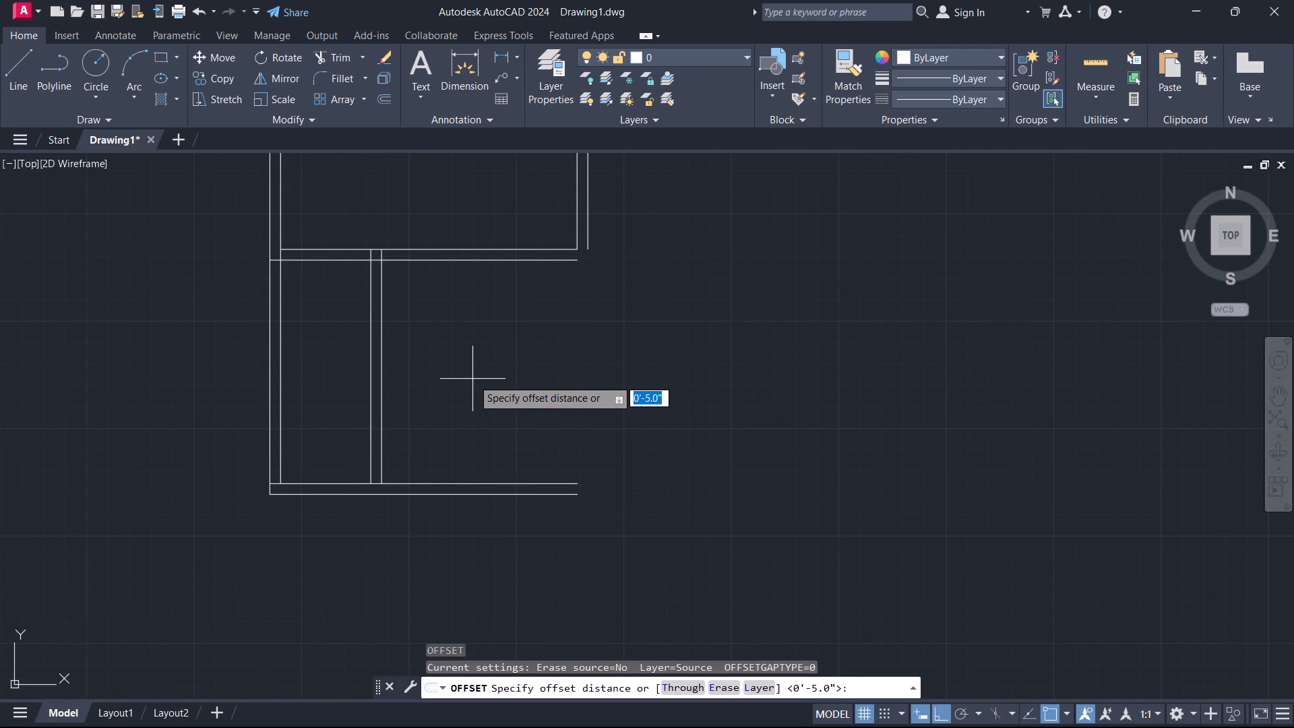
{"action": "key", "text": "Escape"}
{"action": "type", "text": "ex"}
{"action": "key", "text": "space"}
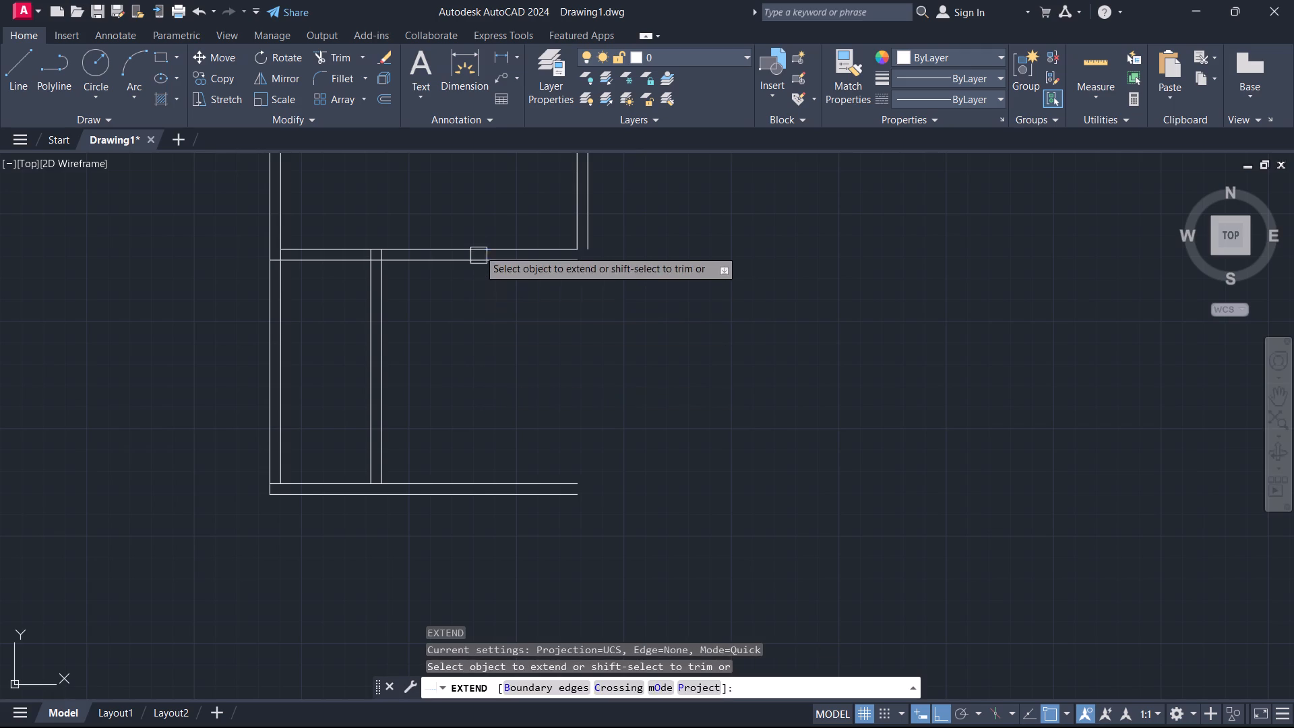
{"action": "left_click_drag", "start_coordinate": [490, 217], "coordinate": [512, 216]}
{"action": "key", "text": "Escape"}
Fillet the right wall's inner and outer lines with the matching lower wall lines to close the room's lower-right corner.
{"action": "key", "text": "f"}
{"action": "key", "text": "space"}
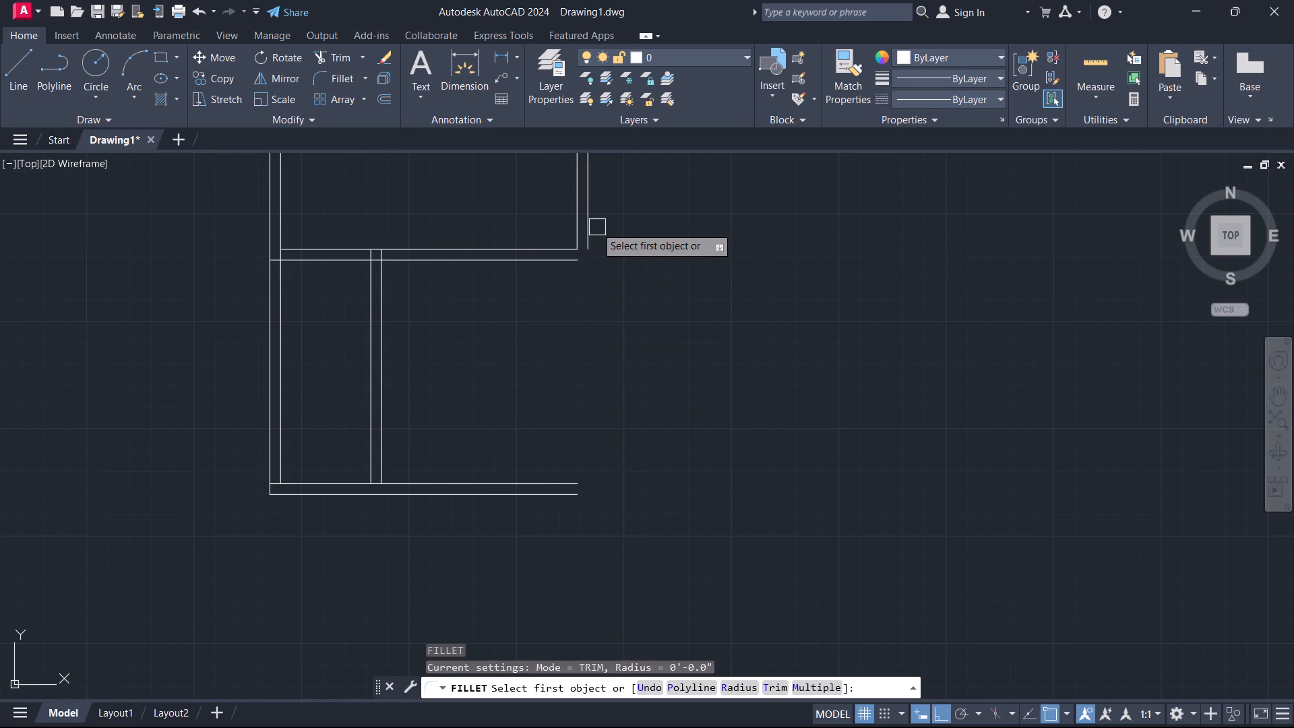
{"action": "left_click", "coordinate": [574, 223]}
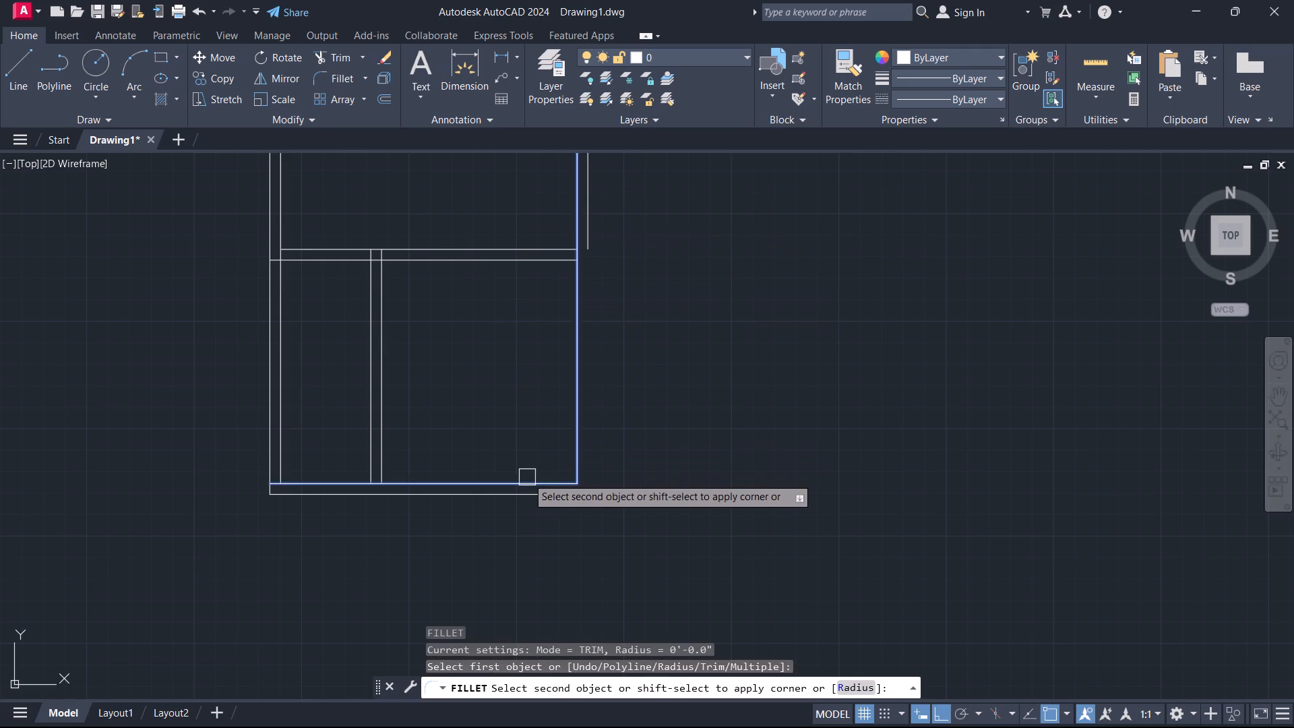
{"action": "left_click", "coordinate": [527, 477]}
{"action": "key", "text": "space"}
{"action": "left_click", "coordinate": [586, 226]}
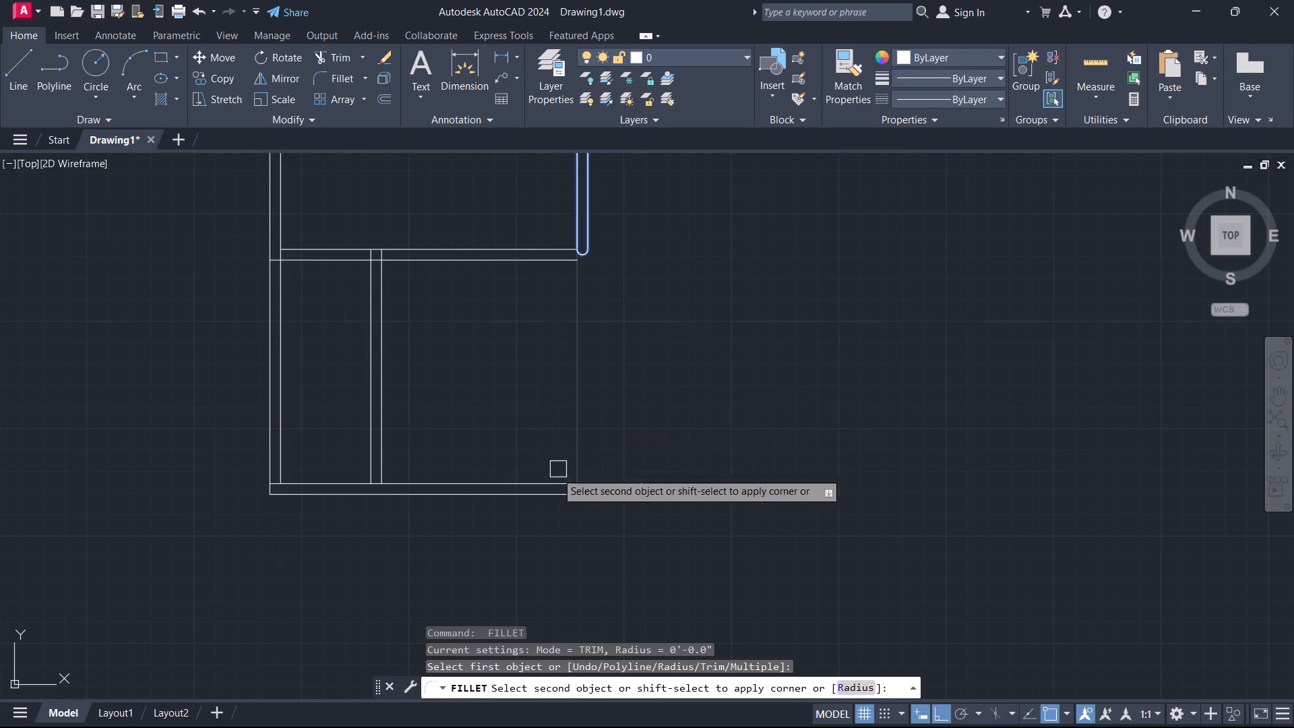
{"action": "left_click", "coordinate": [549, 494]}
{"action": "key", "text": "Escape"}
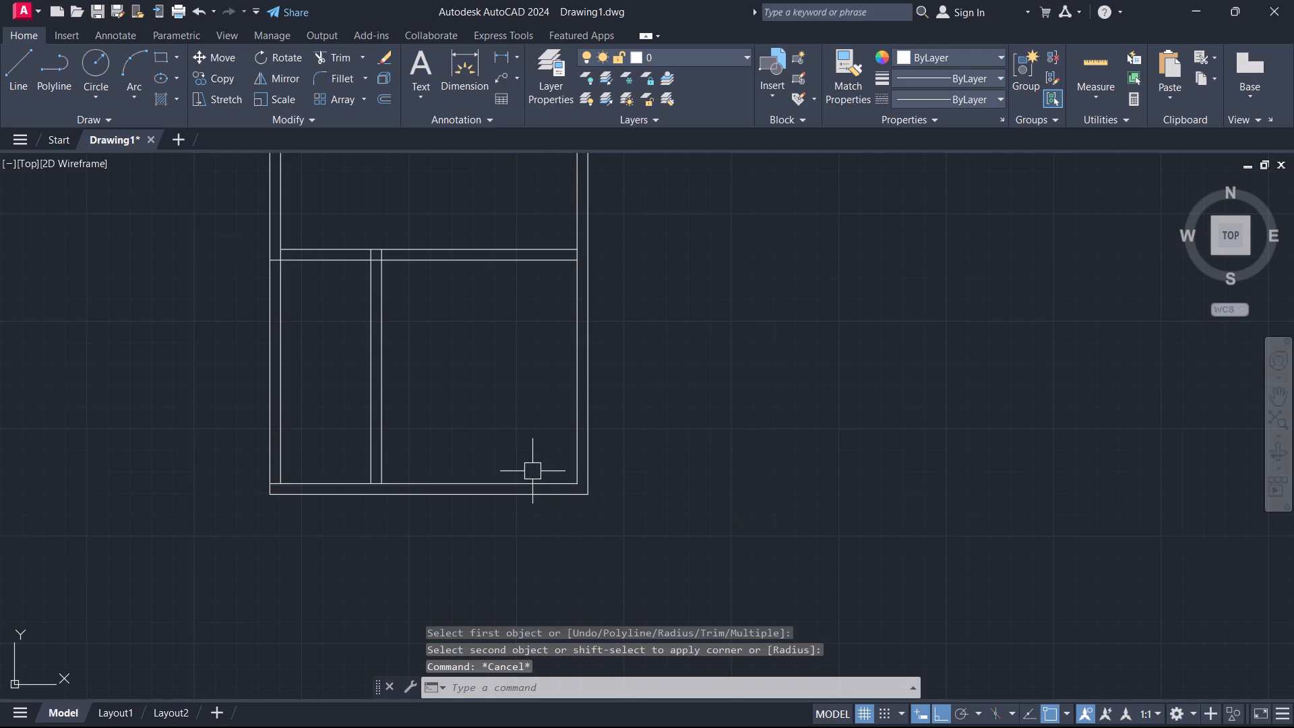
Measure the distance between the partition and the right wall's inner face in the lower room.
{"action": "key", "text": "d"}
{"action": "type", "text": "i"}
{"action": "key", "text": "space"}
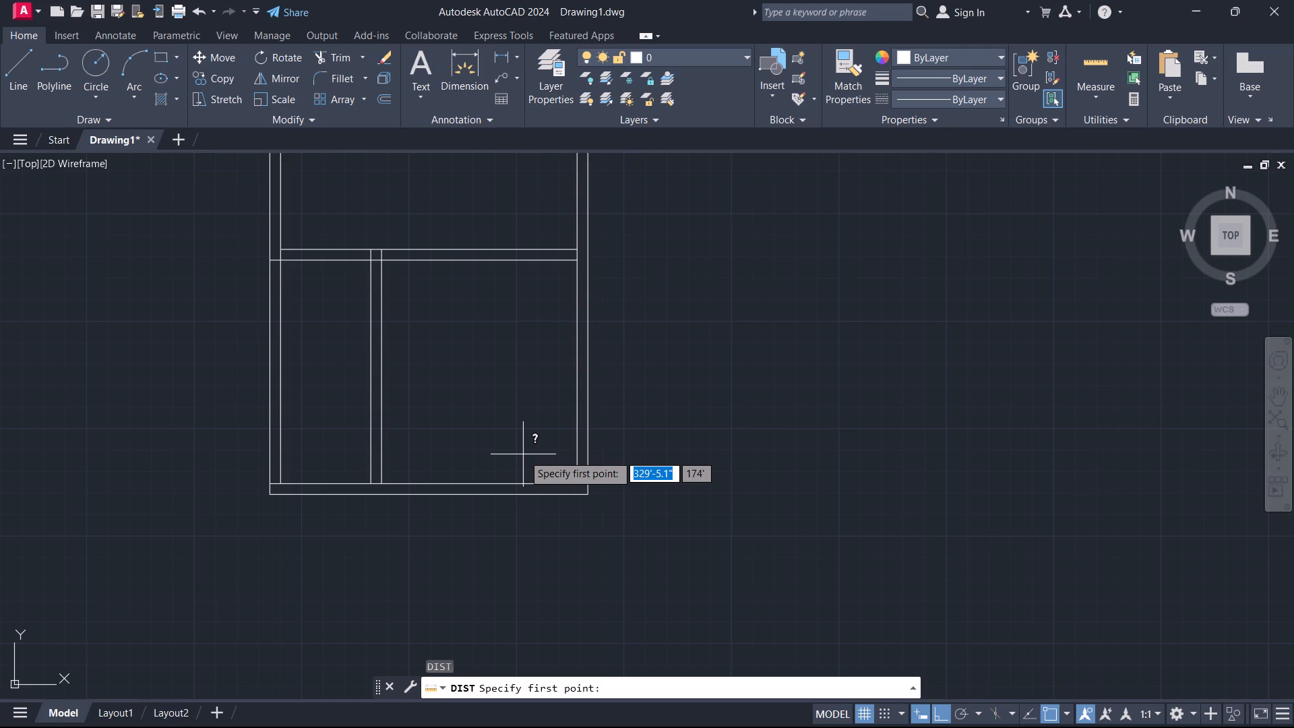
{"action": "left_click", "coordinate": [384, 414]}
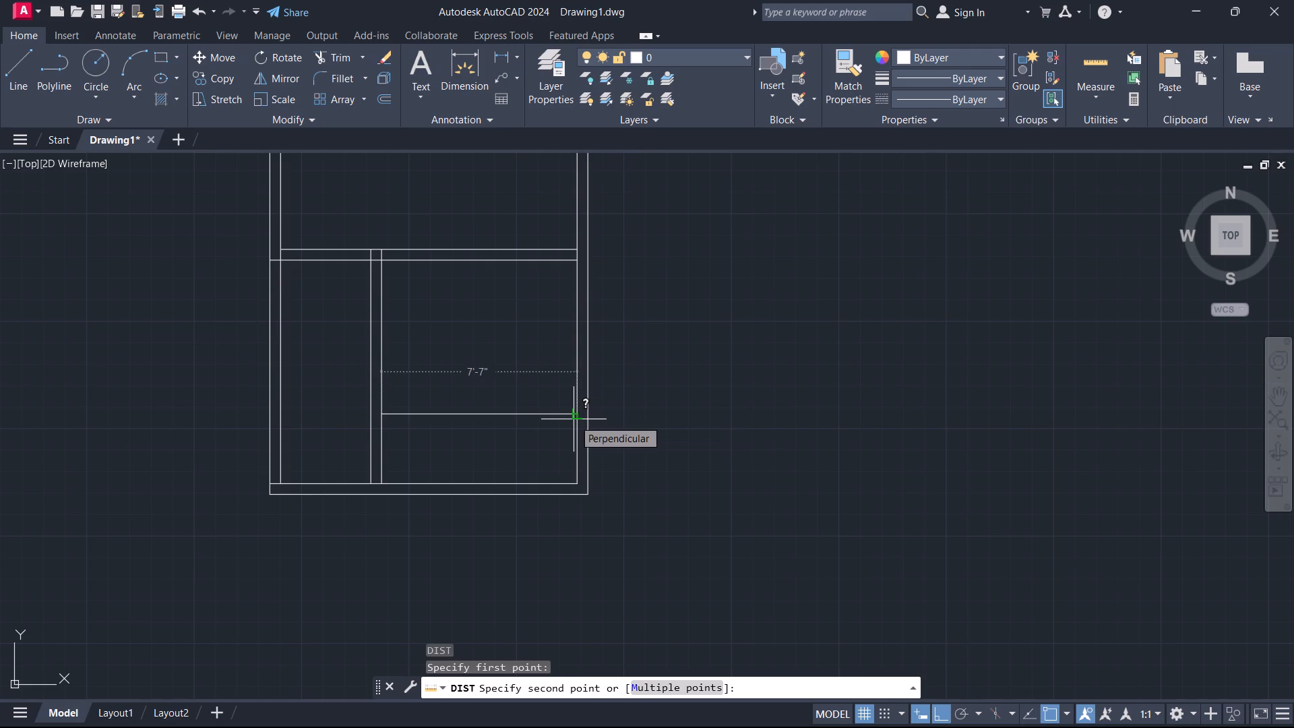
{"action": "key", "text": "Escape"}
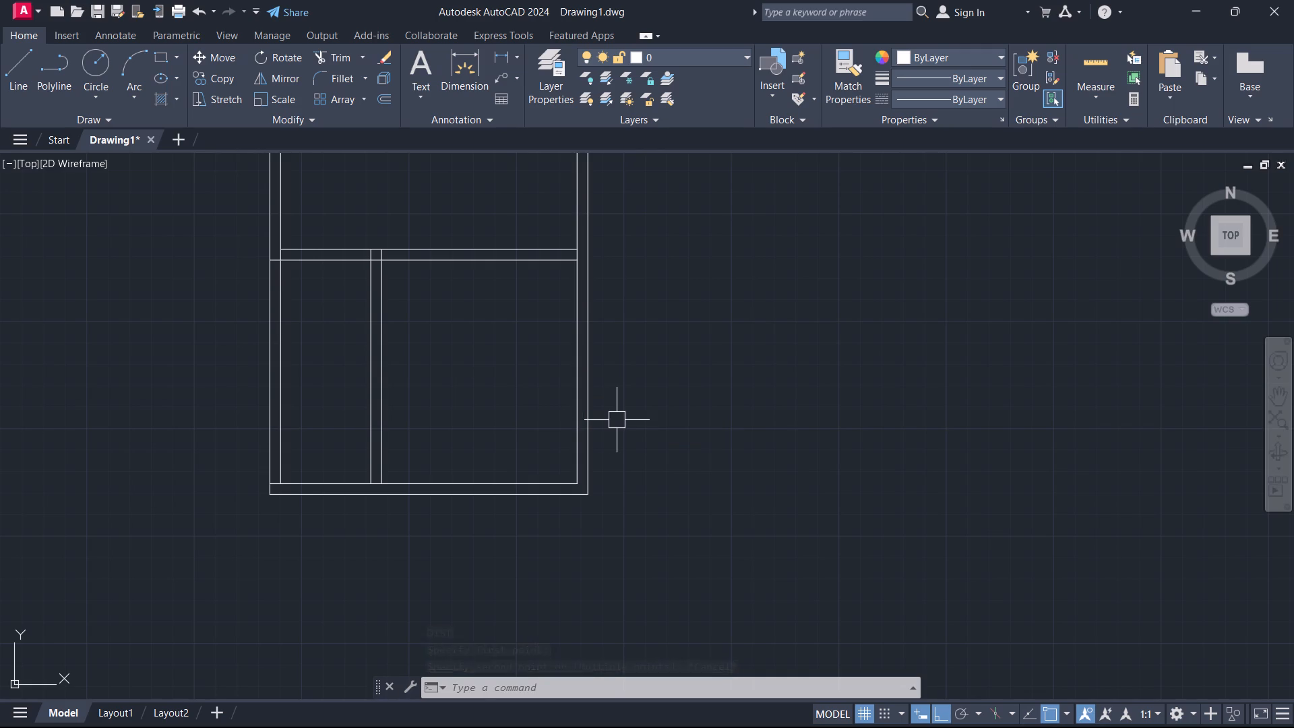
Offset the lower wall's outermost line downward by 10'6".
{"action": "type", "text": "o"}
{"action": "key", "text": "space"}
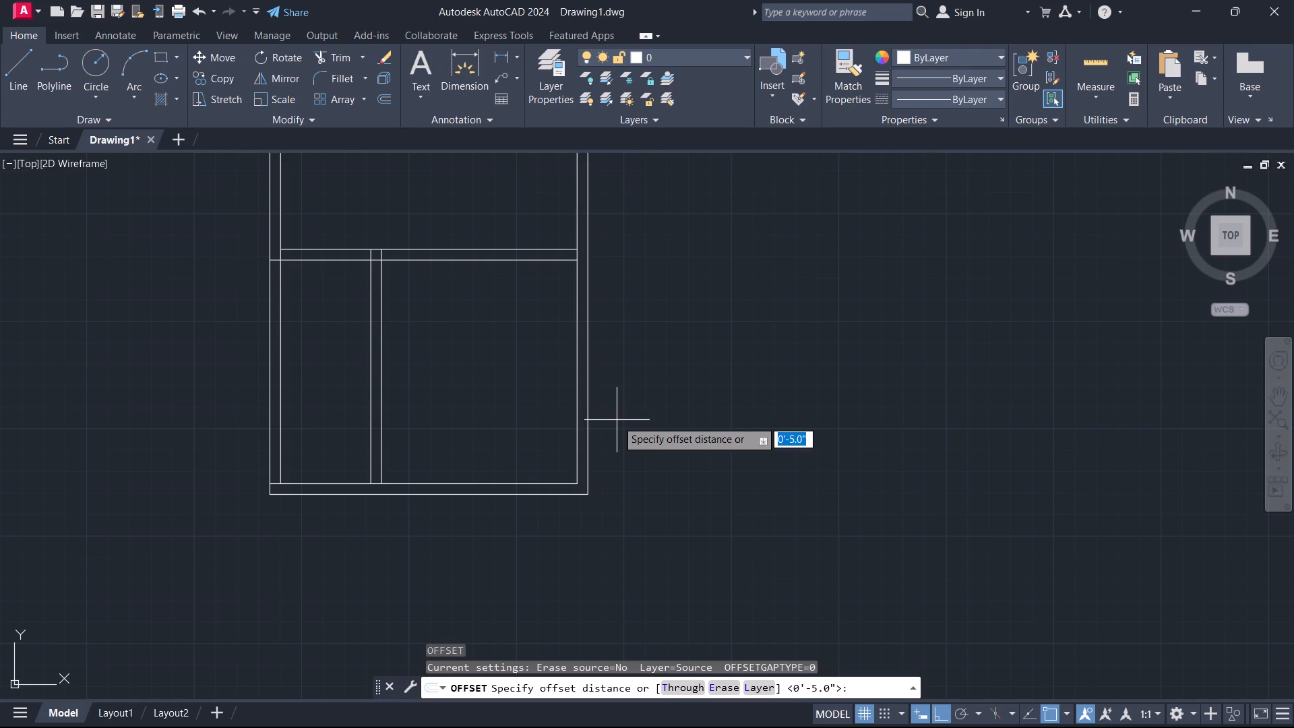
{"action": "type", "text": "10'6"}
{"action": "key", "text": "Return"}
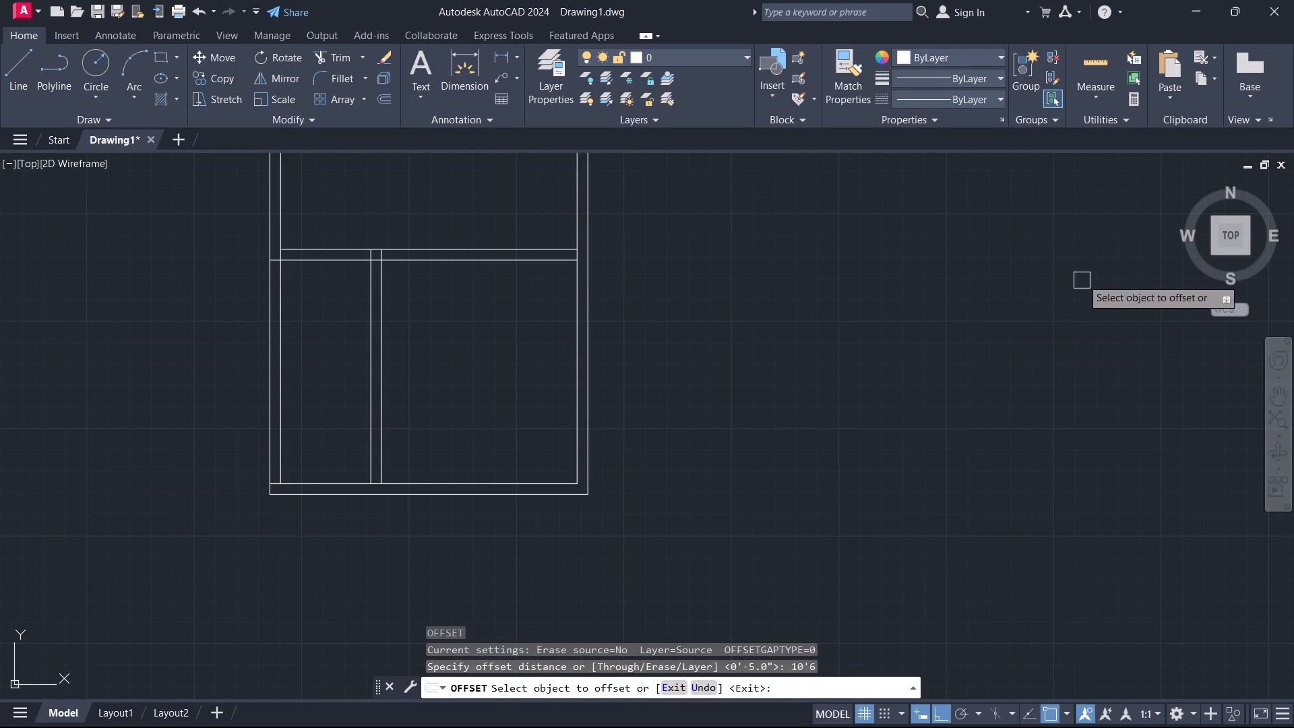
{"action": "left_click", "coordinate": [499, 497]}
{"action": "left_click", "coordinate": [487, 532]}
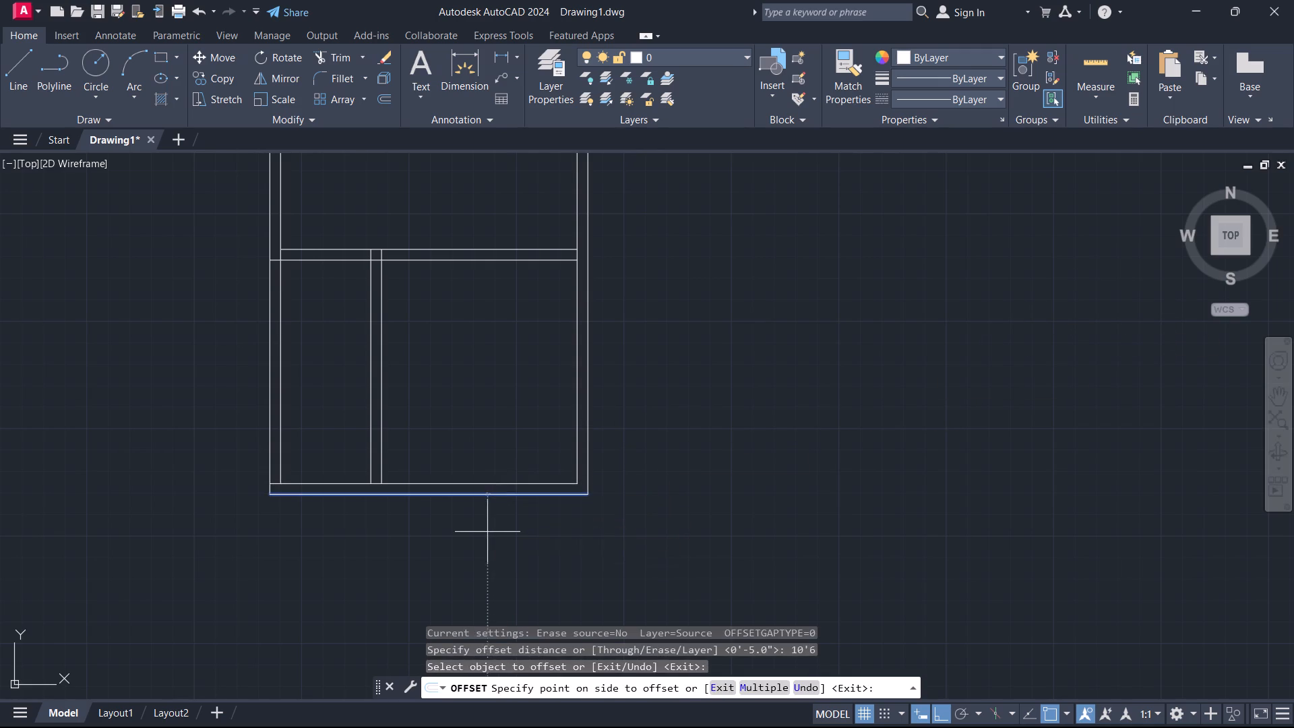
{"action": "key", "text": "Escape"}
{"action": "scroll", "coordinate": [490, 525], "scroll_direction": "down", "scroll_amount": 2}
{"action": "middle_click_drag", "start_coordinate": [493, 542], "coordinate": [529, 386]}
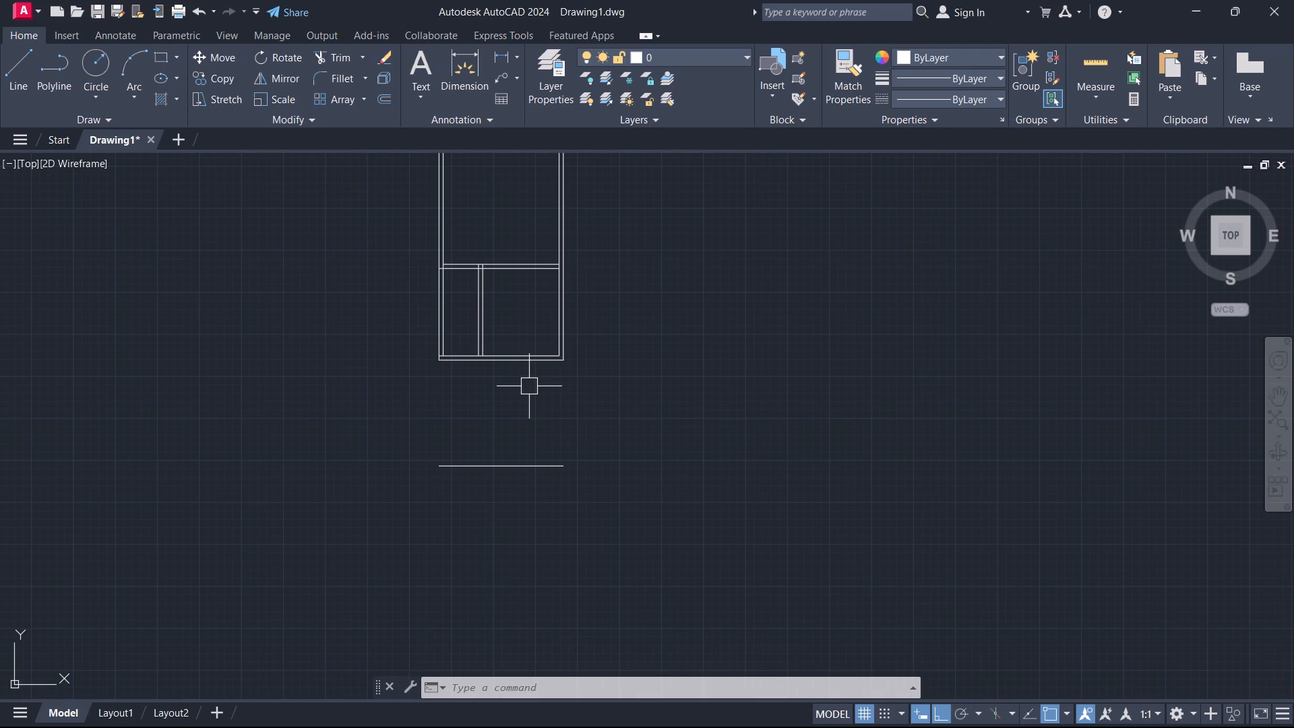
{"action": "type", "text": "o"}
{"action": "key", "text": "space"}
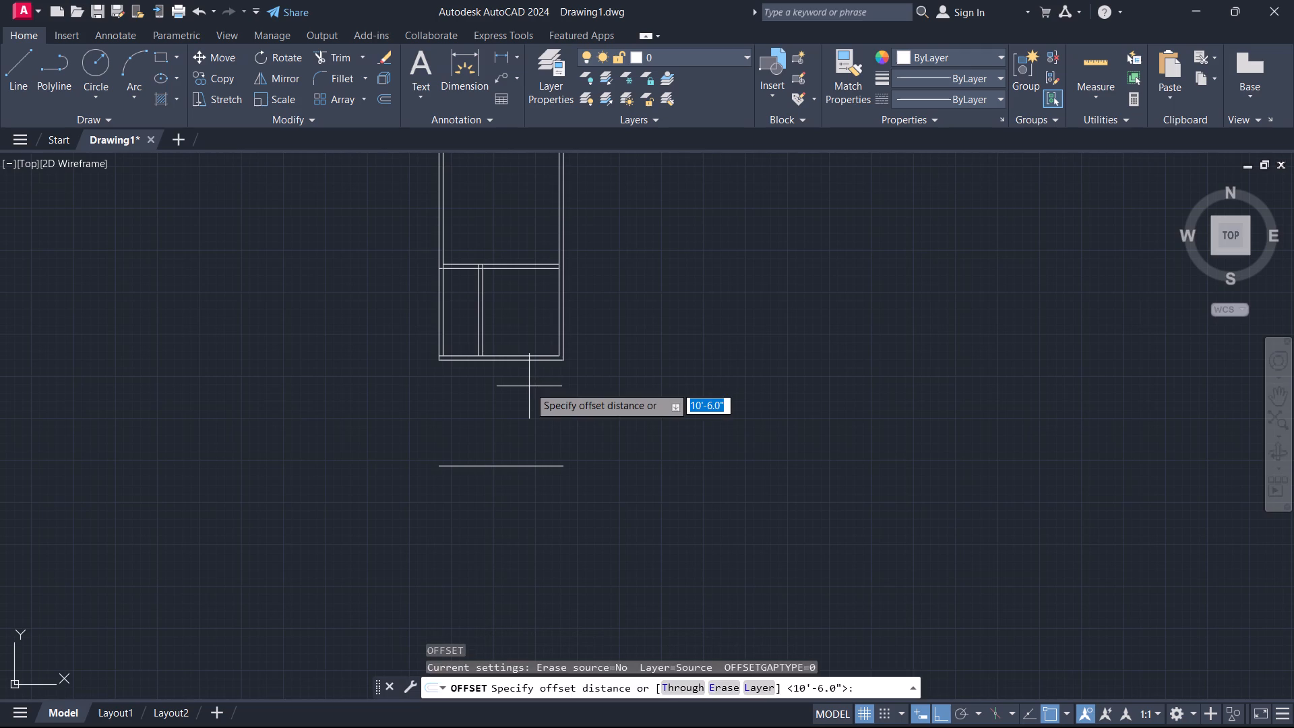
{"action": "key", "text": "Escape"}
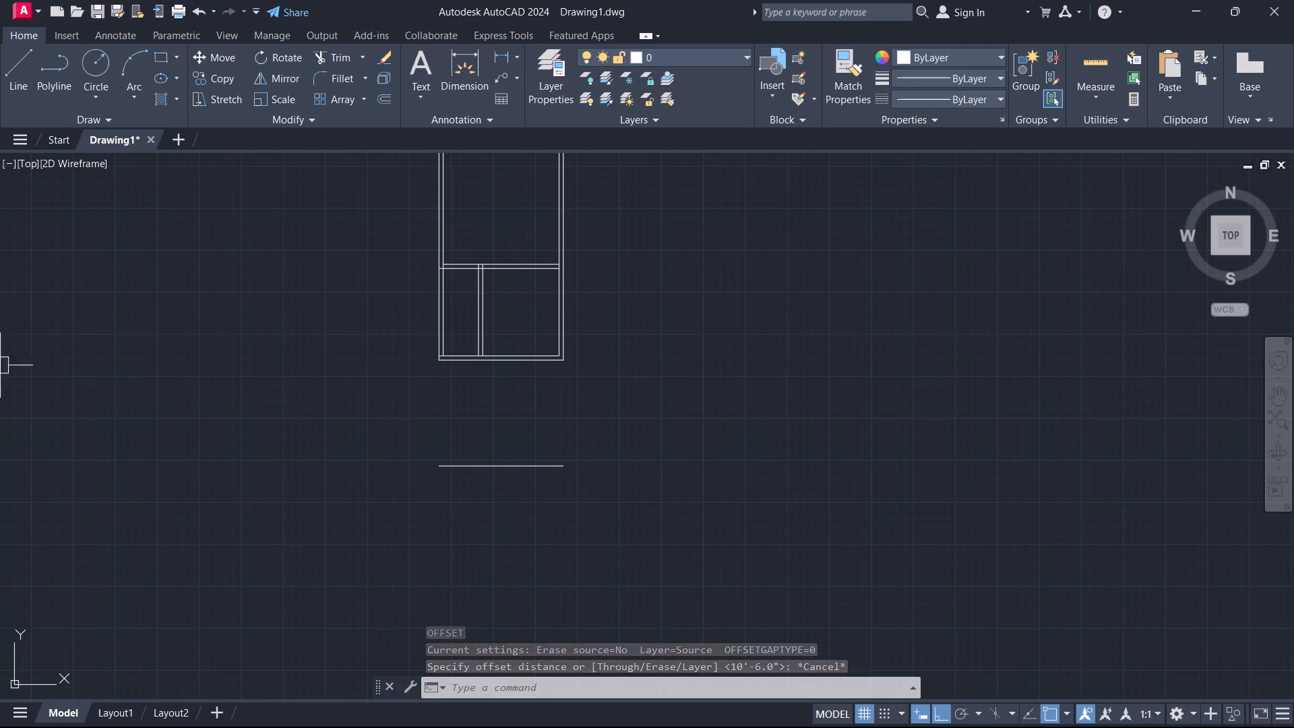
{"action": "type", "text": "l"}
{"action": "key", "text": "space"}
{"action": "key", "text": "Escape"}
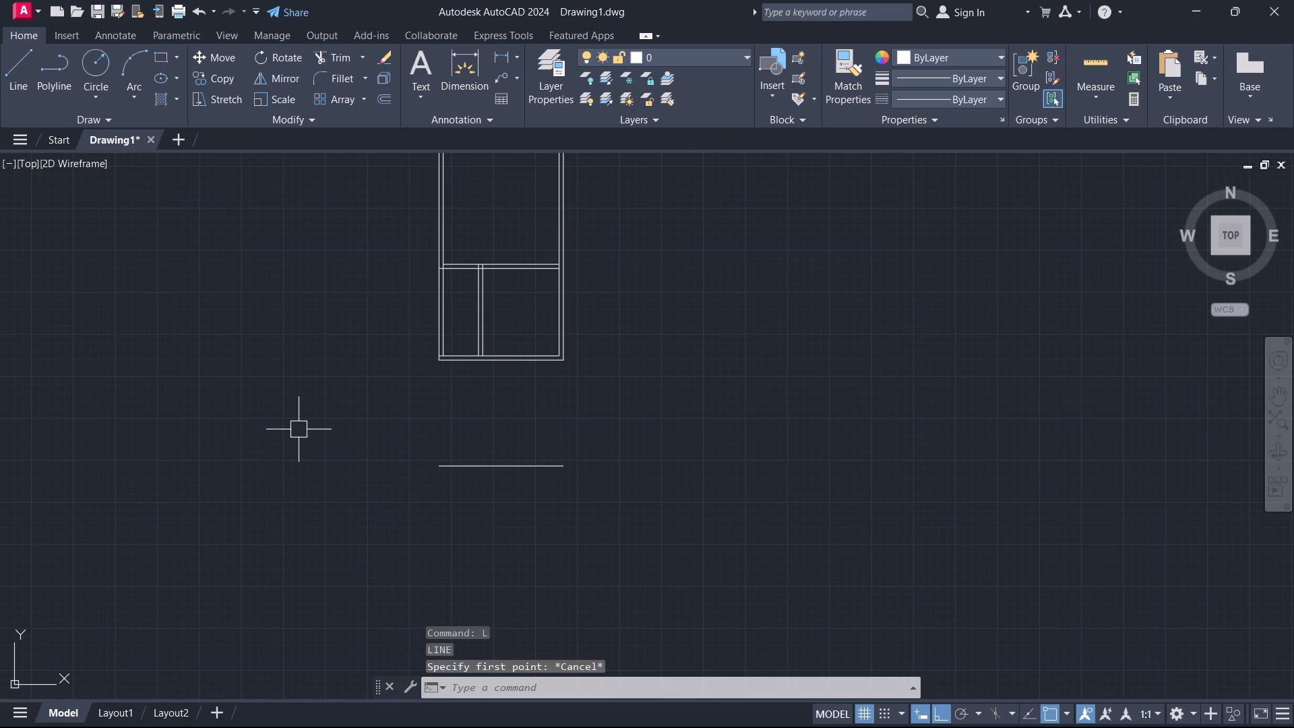
Extend the left wall's outer and inner lines down to the new bottom line.
{"action": "type", "text": "ex"}
{"action": "key", "text": "space"}
{"action": "scroll", "coordinate": [437, 350], "scroll_direction": "up", "scroll_amount": 2}
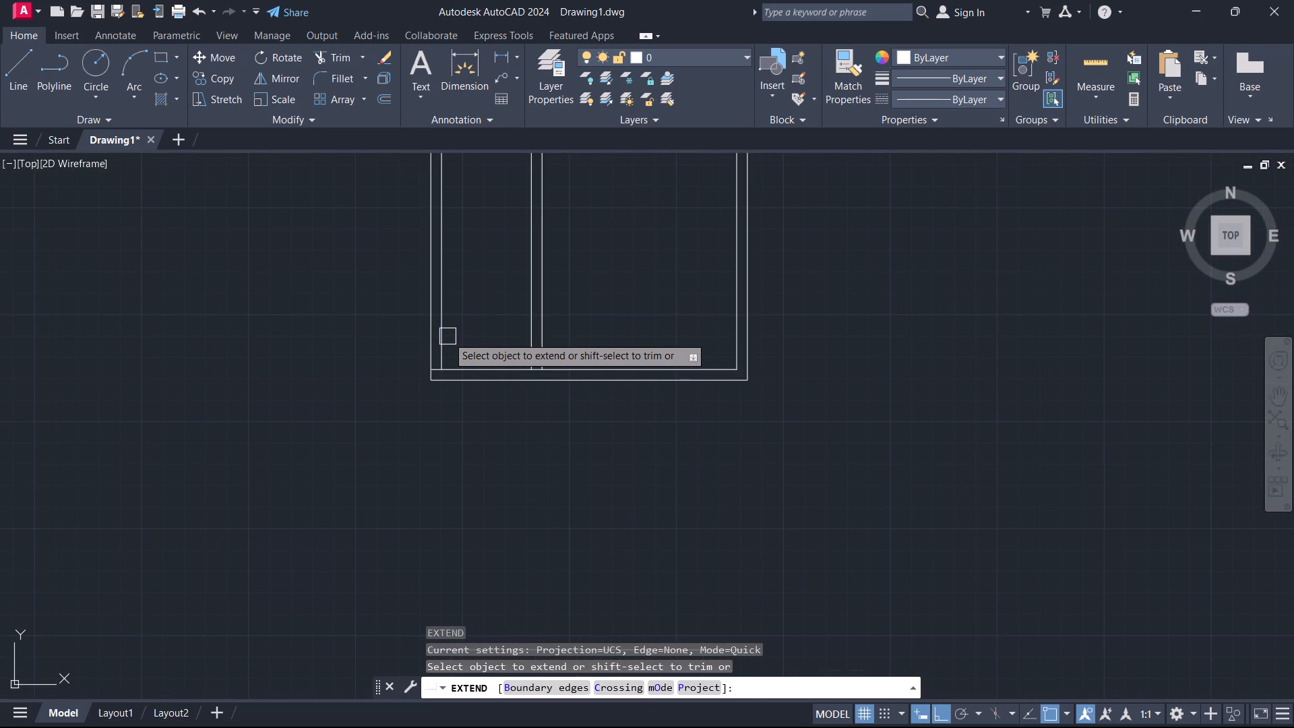
{"action": "left_click", "coordinate": [445, 336]}
{"action": "key", "text": "Escape"}
{"action": "scroll", "coordinate": [476, 325], "scroll_direction": "down", "scroll_amount": 4}
{"action": "middle_click_drag", "start_coordinate": [476, 325], "coordinate": [483, 310]}
{"action": "key", "text": "space"}
{"action": "scroll", "coordinate": [483, 310], "scroll_direction": "up", "scroll_amount": 3}
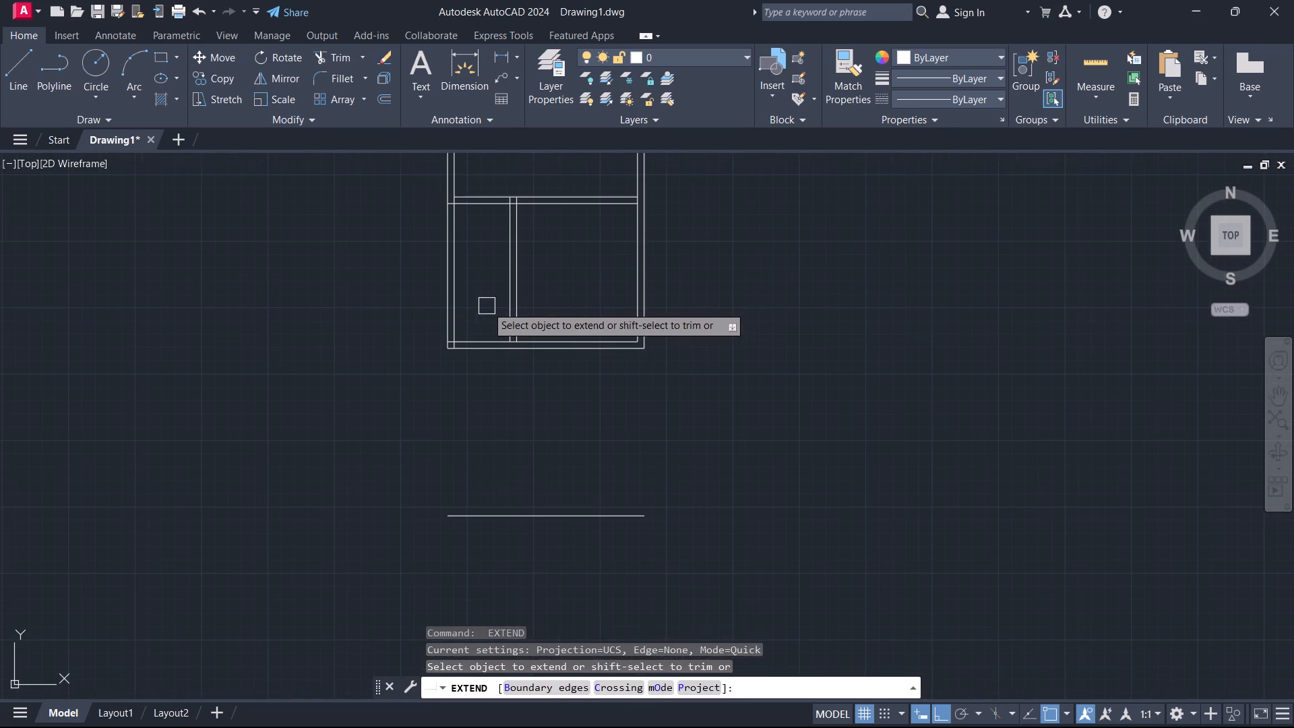
{"action": "left_click", "coordinate": [487, 303]}
{"action": "left_click", "coordinate": [388, 325]}
{"action": "key", "text": "Escape"}
Offset the new bottom line downward by 5" to form the double-line bottom wall.
{"action": "type", "text": "o"}
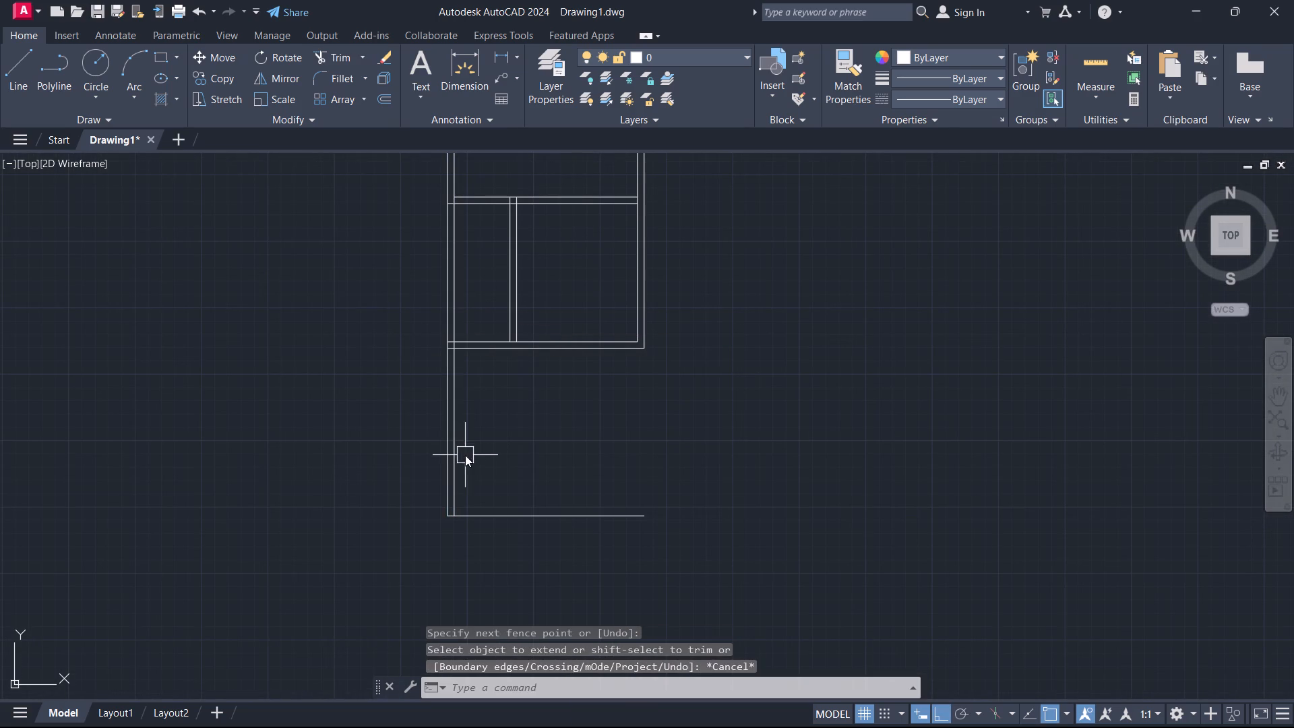
{"action": "key", "text": "space"}
{"action": "key", "text": "5"}
{"action": "key", "text": "Return"}
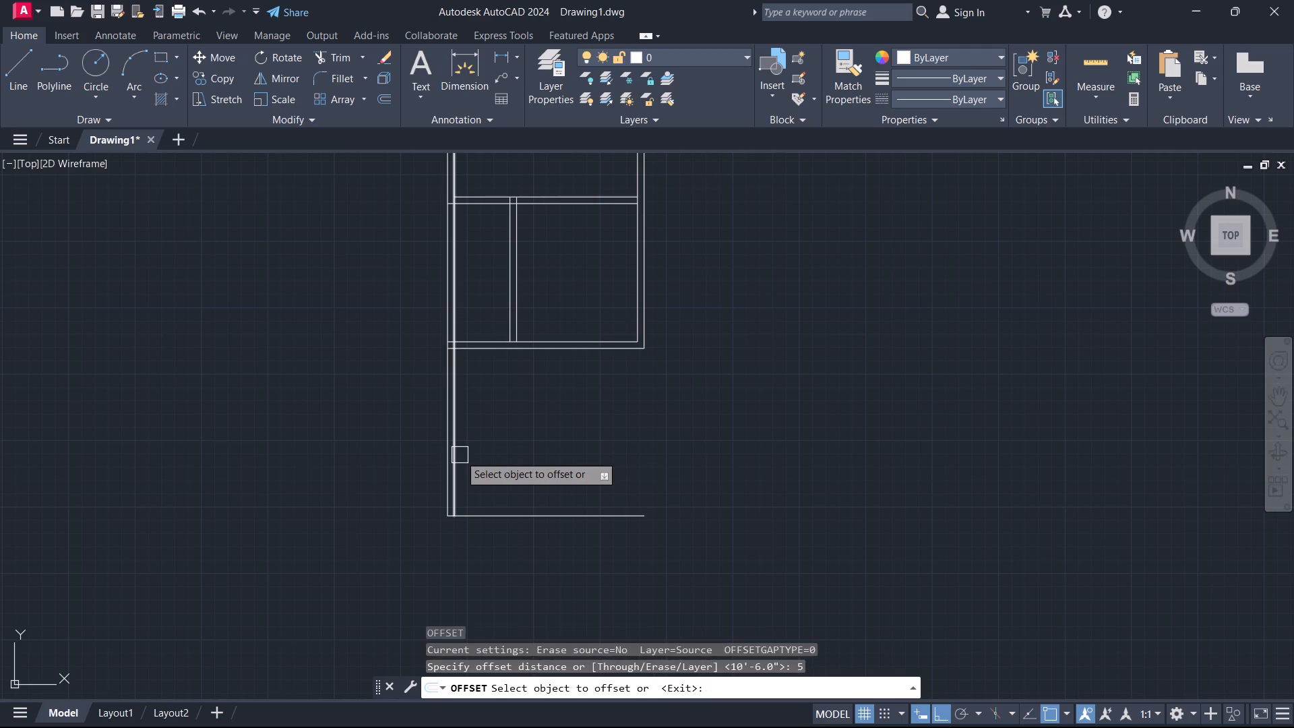
{"action": "left_click", "coordinate": [501, 512]}
{"action": "left_click", "coordinate": [504, 555]}
{"action": "key", "text": "Escape"}
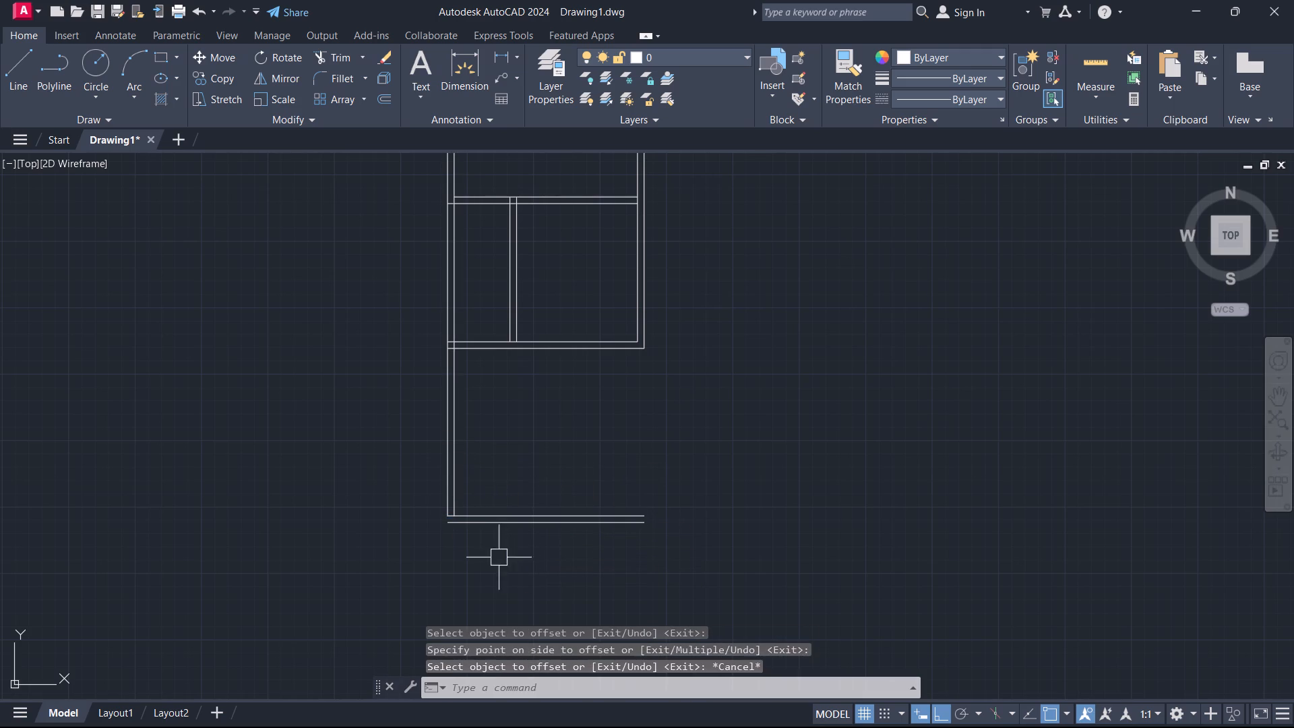
Fillet the left wall's outer line with the lowest bottom wall line to close the outer lower-left corner.
{"action": "key", "text": "f"}
{"action": "key", "text": "space"}
{"action": "scroll", "coordinate": [448, 513], "scroll_direction": "up", "scroll_amount": 2}
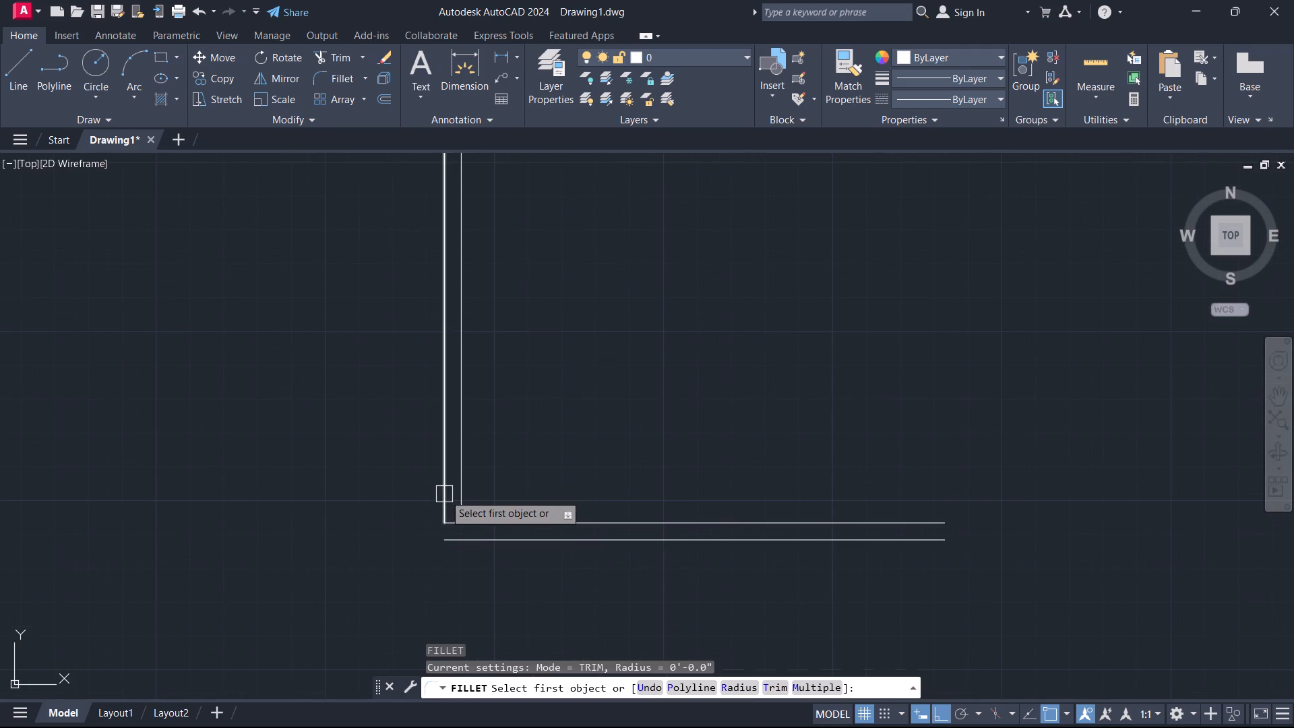
{"action": "left_click", "coordinate": [444, 494]}
{"action": "left_click", "coordinate": [467, 549]}
{"action": "left_click", "coordinate": [466, 537]}
{"action": "key", "text": "Escape"}
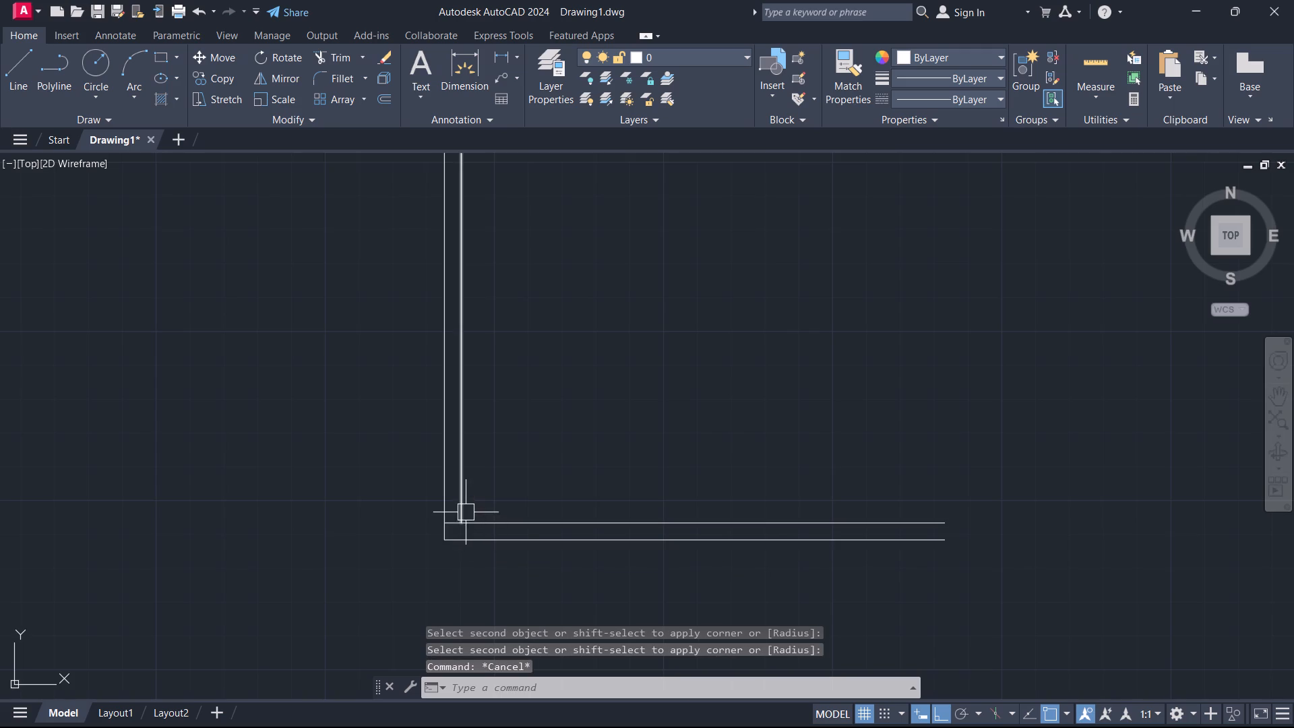
Trim the bottom wall's inner line where it crosses the left wall's thickness at the lower-left corner.
{"action": "scroll", "coordinate": [465, 512], "scroll_direction": "up", "scroll_amount": 2}
{"action": "type", "text": "tr"}
{"action": "key", "text": "space"}
{"action": "scroll", "coordinate": [454, 519], "scroll_direction": "up", "scroll_amount": 2}
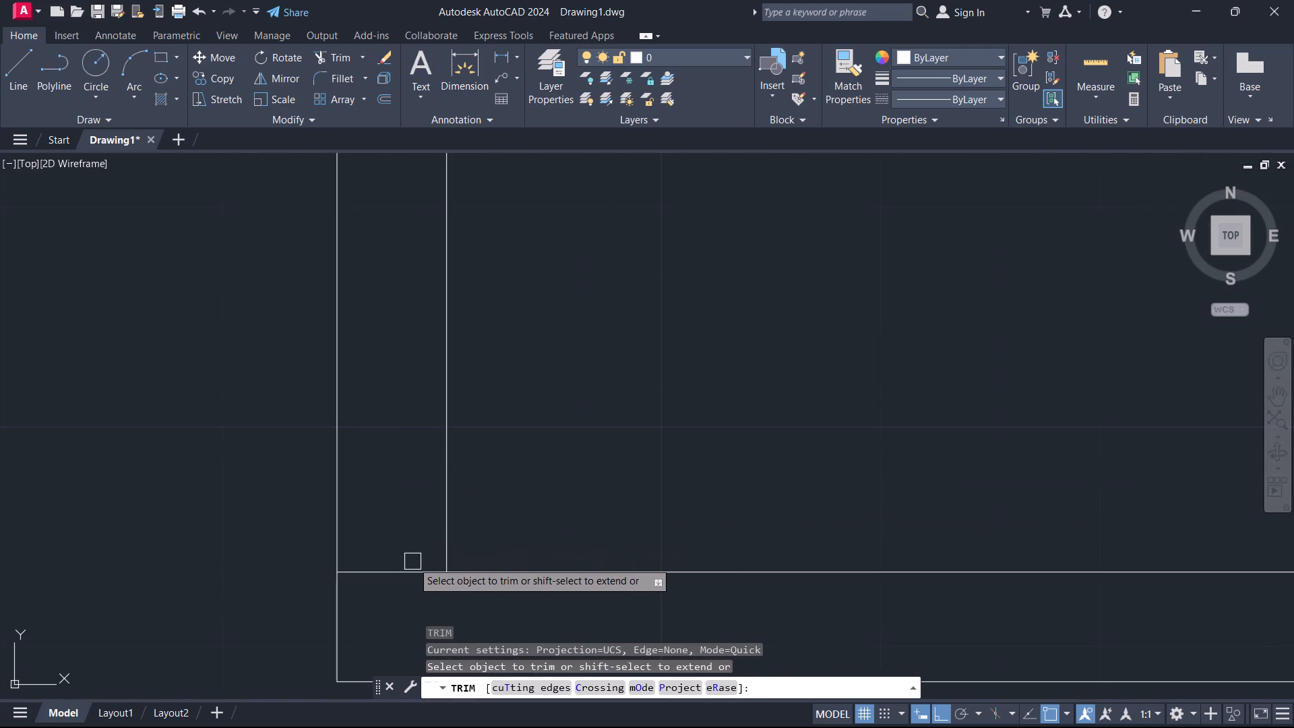
{"action": "left_click", "coordinate": [412, 562]}
{"action": "left_click", "coordinate": [403, 576]}
{"action": "key", "text": "Escape"}
Trim the overlapping line segments where the wall above the new lower room meets the left wall, opening the junction.
{"action": "scroll", "coordinate": [445, 528], "scroll_direction": "down", "scroll_amount": 1}
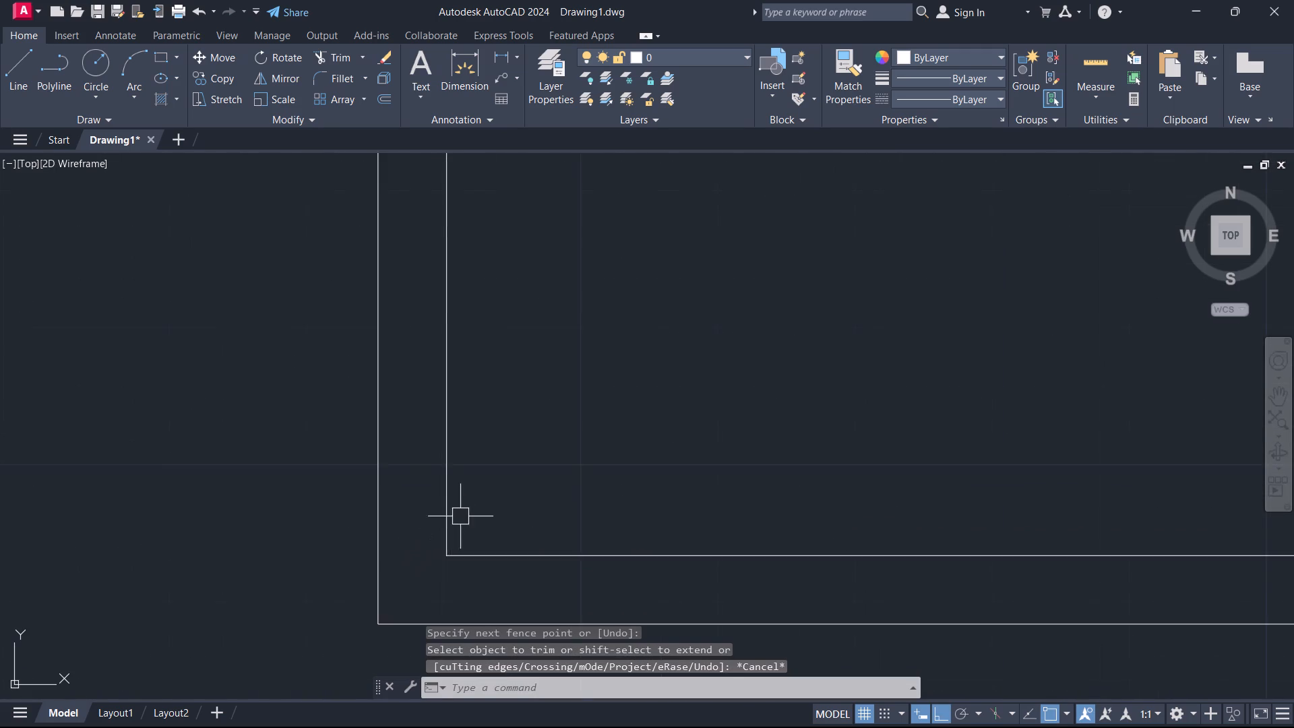
{"action": "scroll", "coordinate": [462, 515], "scroll_direction": "down", "scroll_amount": 1}
{"action": "middle_click_drag", "start_coordinate": [462, 514], "coordinate": [402, 642]}
{"action": "scroll", "coordinate": [462, 514], "scroll_direction": "down", "scroll_amount": 2}
{"action": "scroll", "coordinate": [392, 296], "scroll_direction": "up", "scroll_amount": 2}
{"action": "middle_click_drag", "start_coordinate": [400, 216], "coordinate": [423, 455]}
{"action": "scroll", "coordinate": [402, 377], "scroll_direction": "up", "scroll_amount": 1}
{"action": "type", "text": "tr"}
{"action": "key", "text": "space"}
{"action": "left_click", "coordinate": [414, 384]}
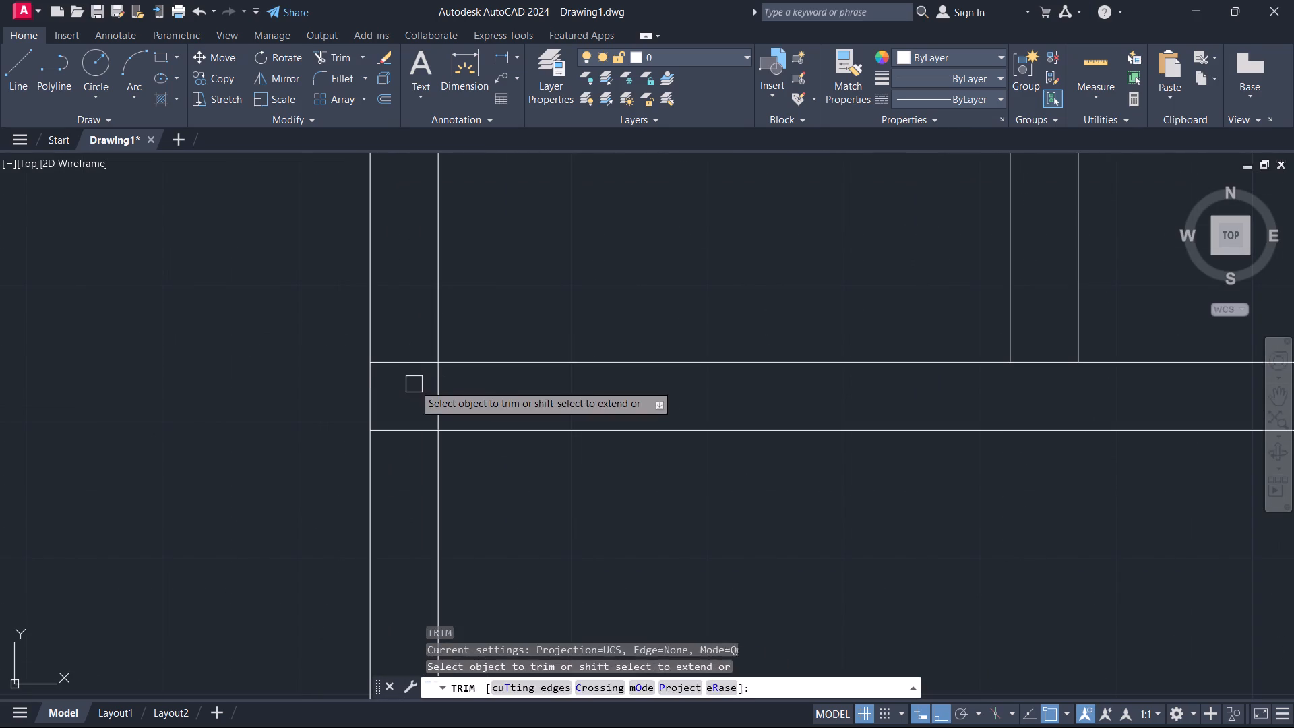
{"action": "left_click", "coordinate": [440, 380]}
{"action": "left_click", "coordinate": [402, 464]}
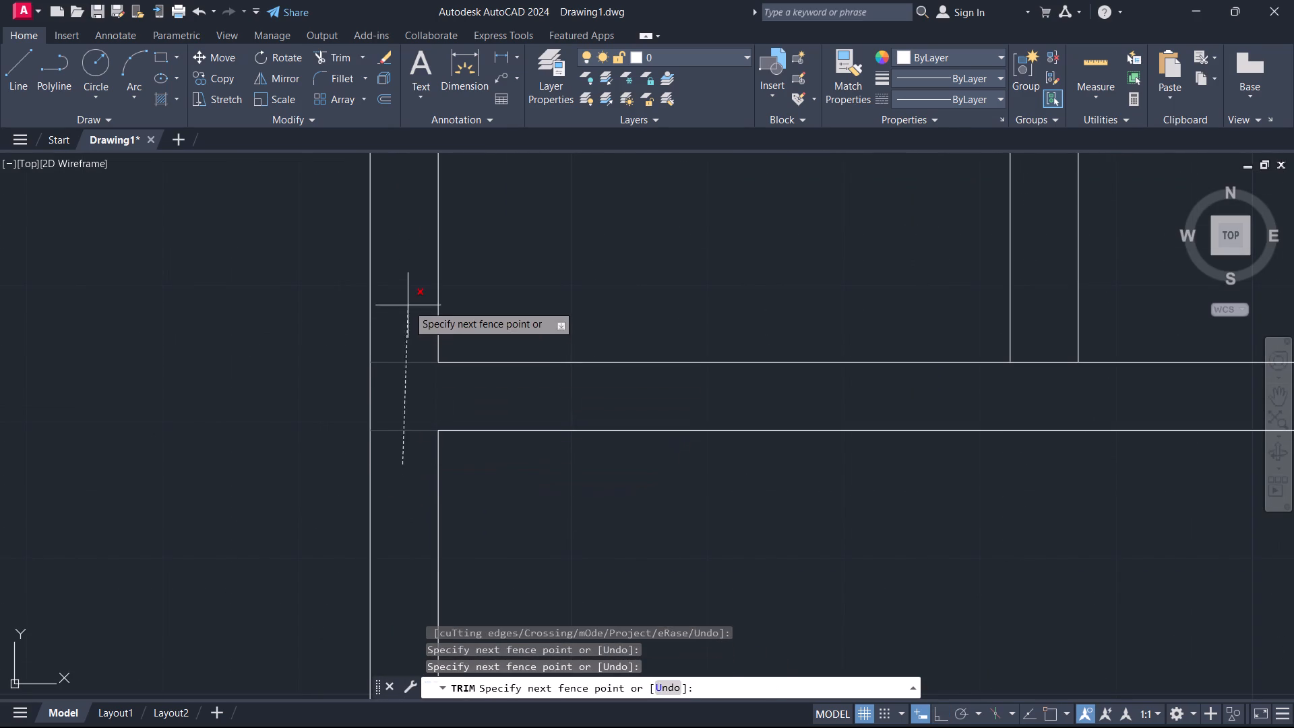
{"action": "left_click", "coordinate": [408, 305]}
{"action": "key", "text": "Escape"}
Offset the inner line of the lowest room's left wall 21'11" to the right.
{"action": "scroll", "coordinate": [470, 408], "scroll_direction": "down", "scroll_amount": 2}
{"action": "middle_click_drag", "start_coordinate": [499, 456], "coordinate": [466, 357]}
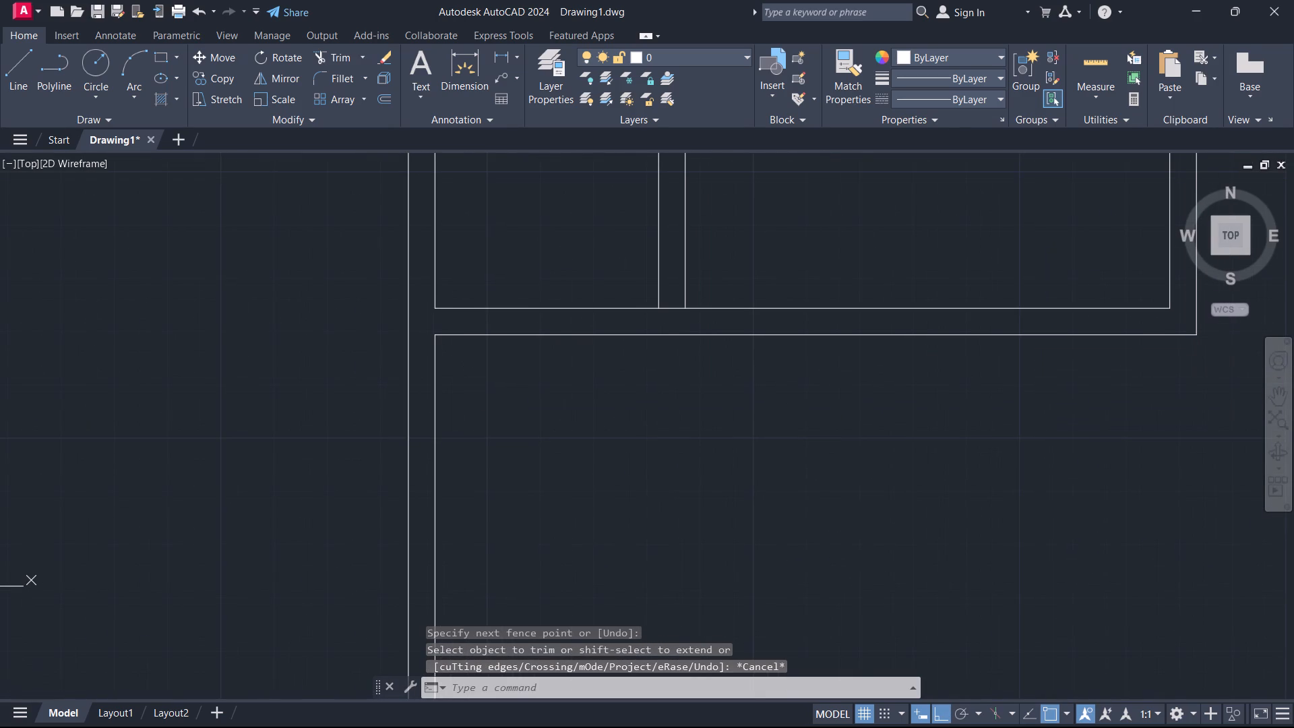
{"action": "key", "text": "o"}
{"action": "key", "text": "space"}
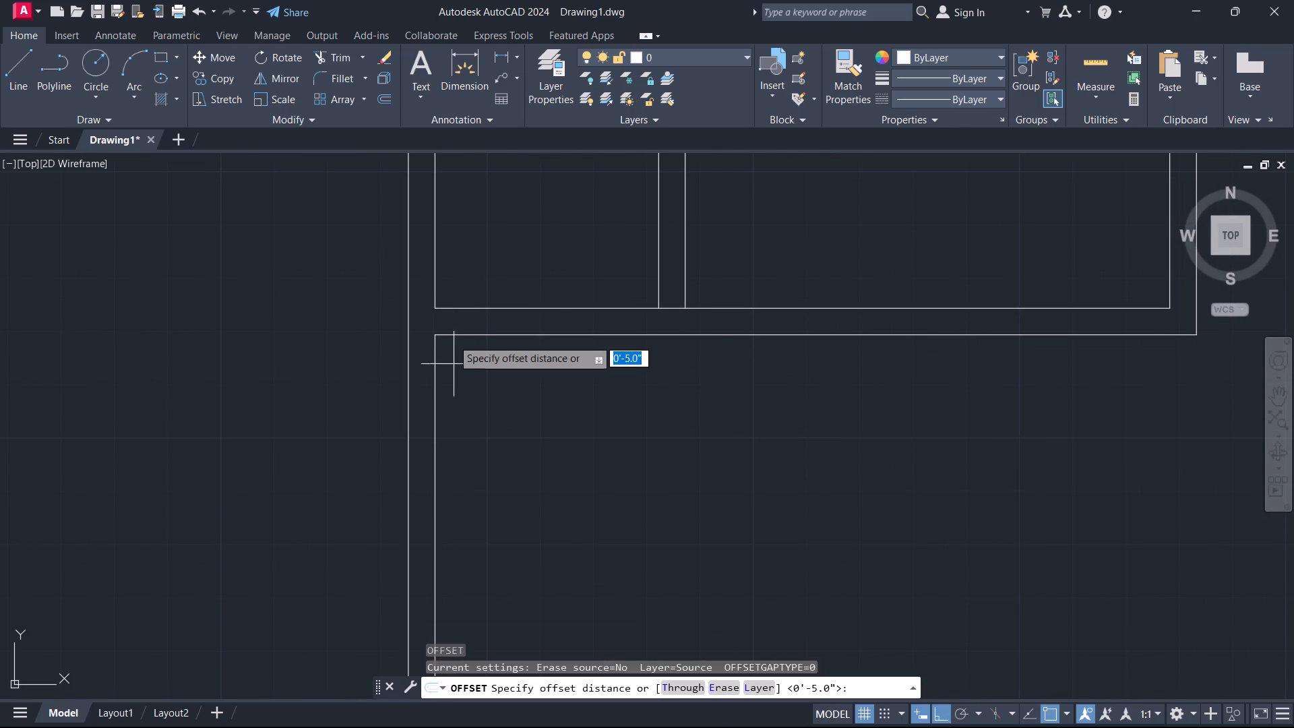
{"action": "type", "text": "21'"}
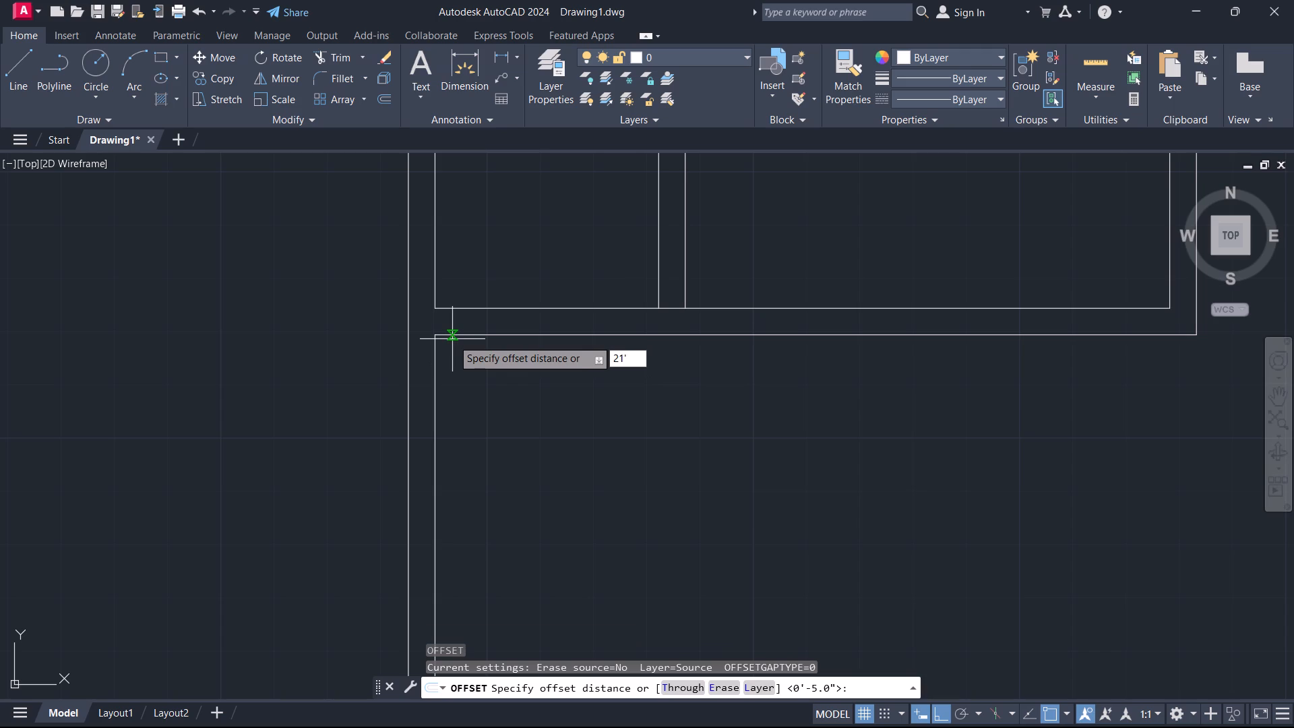
{"action": "type", "text": "11"}
{"action": "key", "text": "Return"}
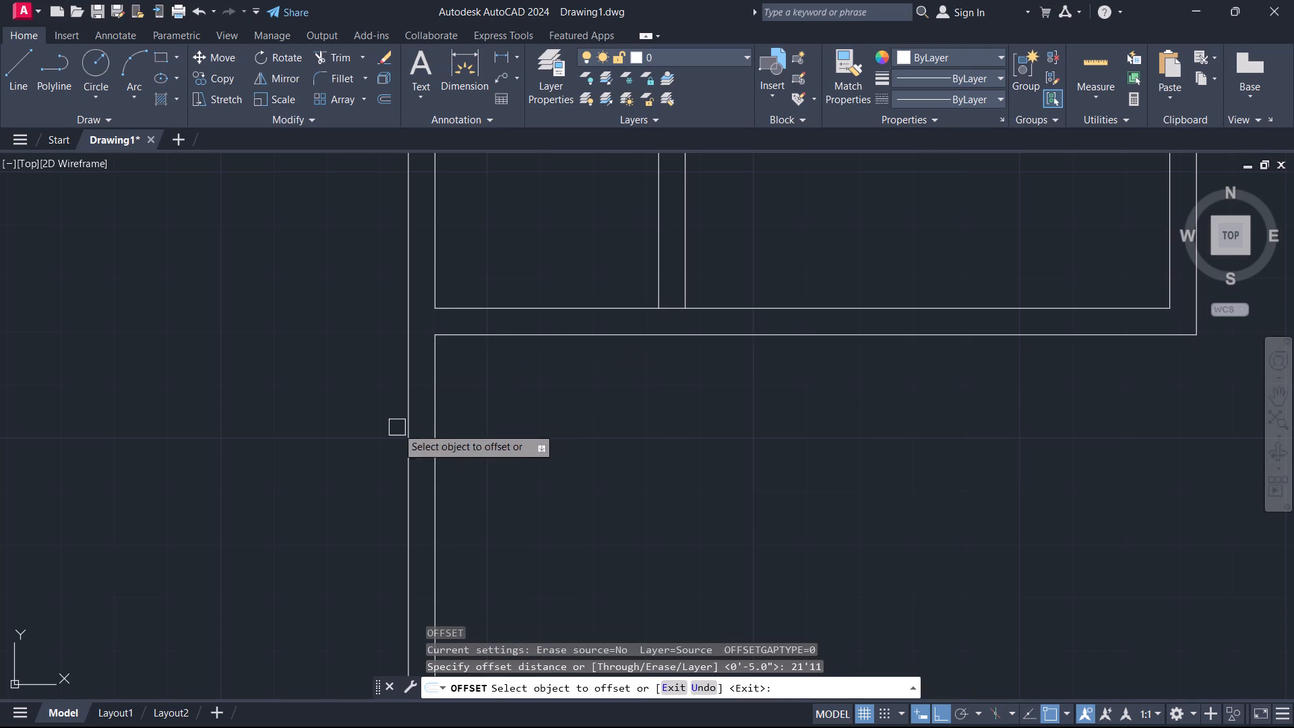
{"action": "left_click", "coordinate": [440, 468]}
{"action": "left_click", "coordinate": [619, 453]}
{"action": "scroll", "coordinate": [877, 425], "scroll_direction": "down", "scroll_amount": 4}
{"action": "middle_click_drag", "start_coordinate": [897, 425], "coordinate": [746, 398]}
{"action": "key", "text": "Escape"}
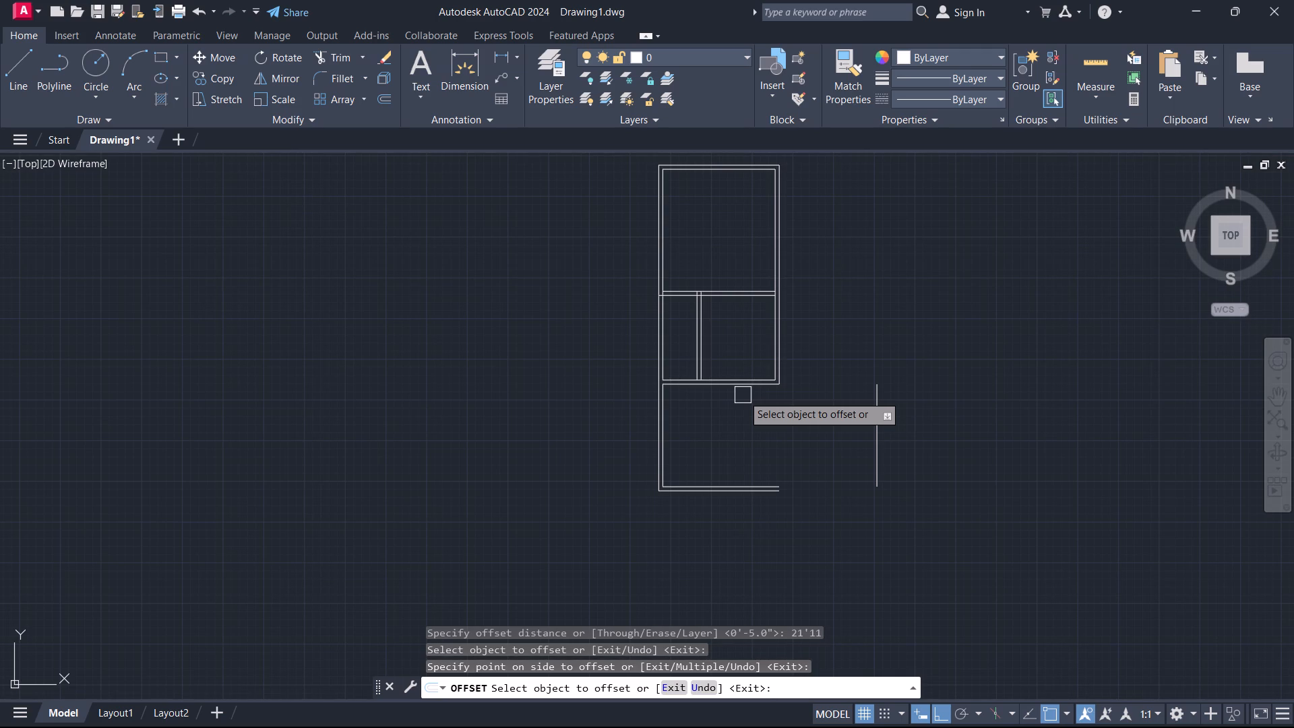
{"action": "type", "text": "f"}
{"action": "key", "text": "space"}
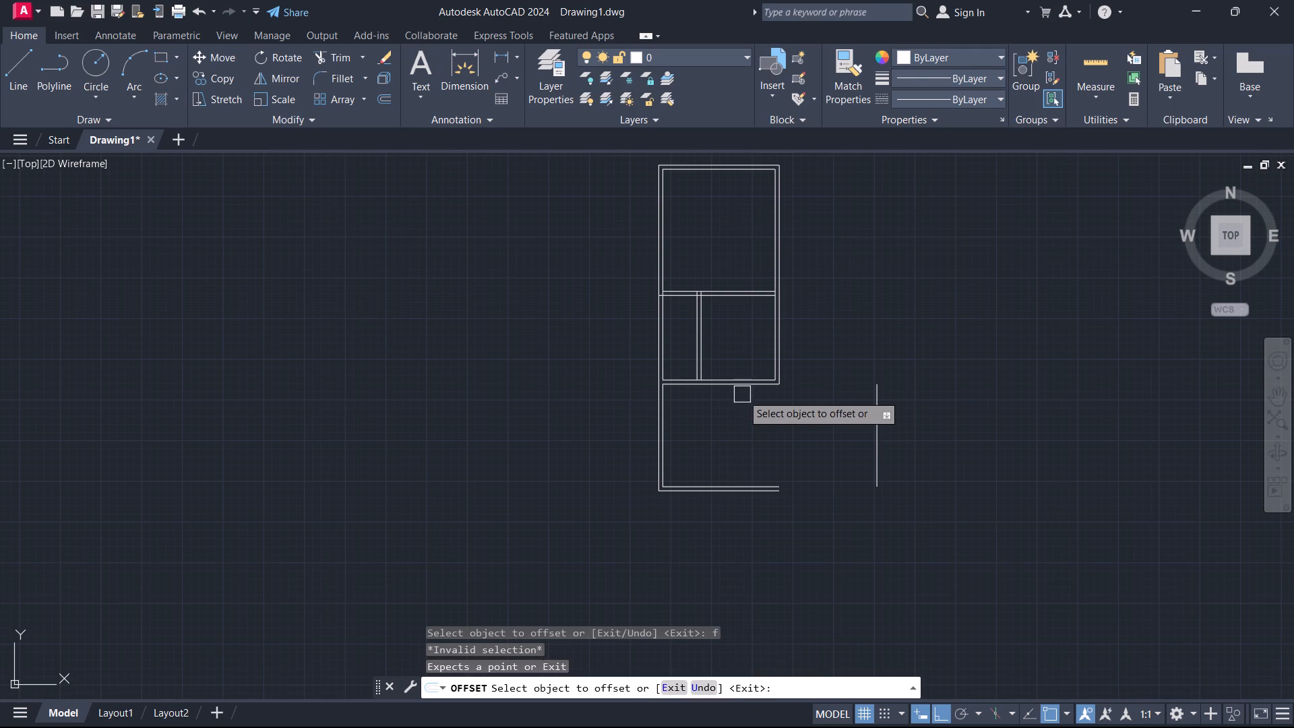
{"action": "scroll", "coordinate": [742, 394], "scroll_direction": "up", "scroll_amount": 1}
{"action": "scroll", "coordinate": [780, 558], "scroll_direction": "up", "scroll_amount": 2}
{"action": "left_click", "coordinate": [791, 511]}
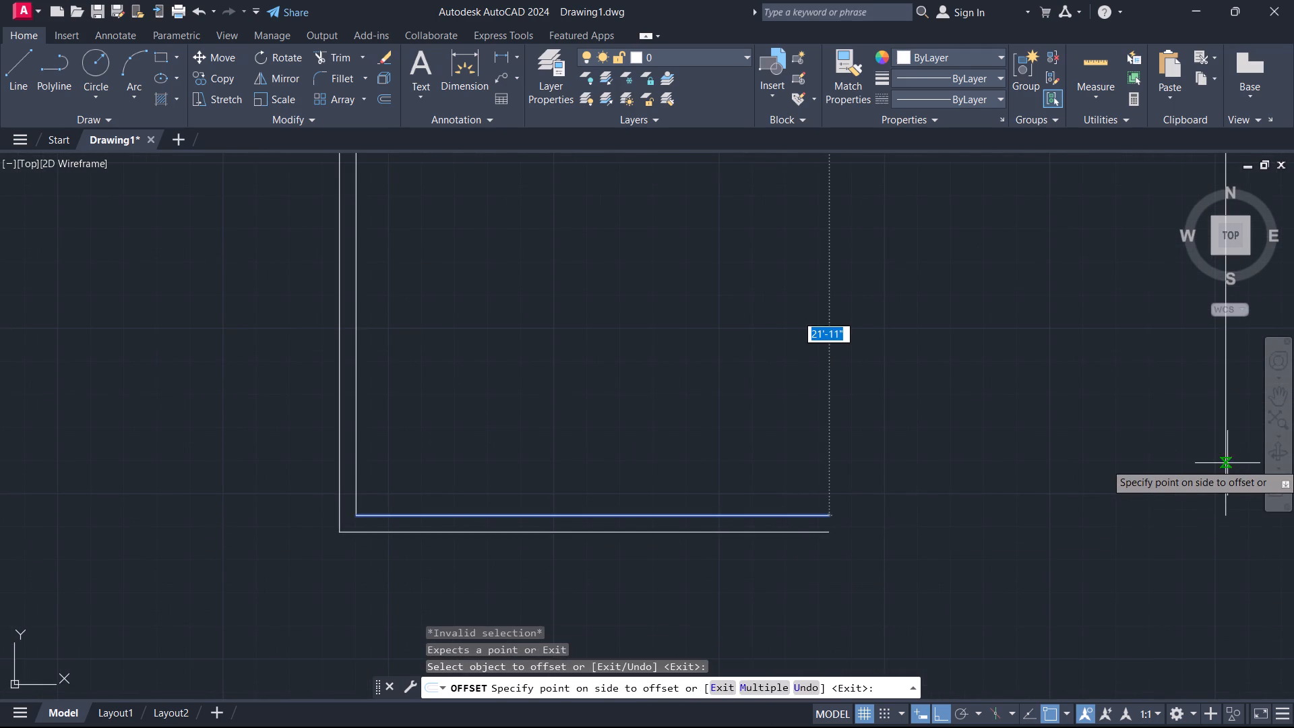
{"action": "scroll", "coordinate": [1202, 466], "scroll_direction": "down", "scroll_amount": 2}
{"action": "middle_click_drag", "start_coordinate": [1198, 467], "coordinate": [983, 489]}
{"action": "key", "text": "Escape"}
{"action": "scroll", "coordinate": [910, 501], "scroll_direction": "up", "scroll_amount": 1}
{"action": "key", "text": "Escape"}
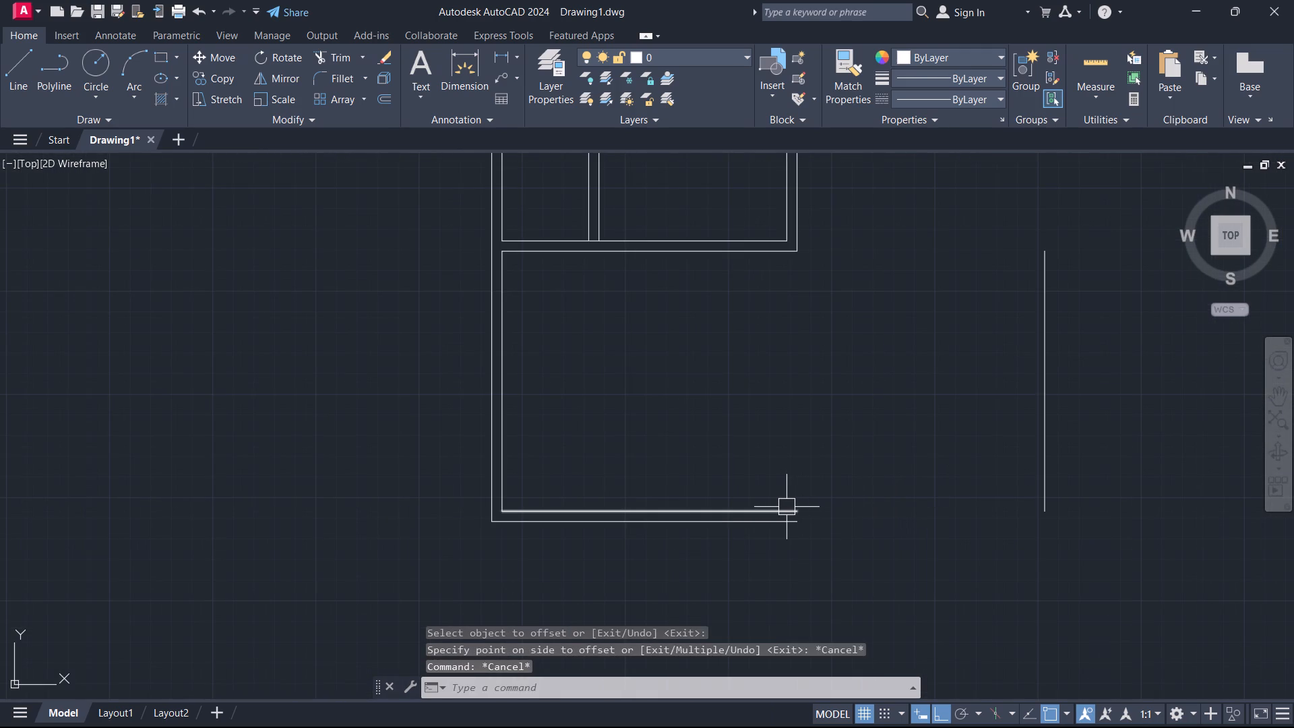
Fillet the bottom wall's inner line with the new right-hand vertical line to form the room's inner corner.
{"action": "key", "text": "f"}
{"action": "key", "text": "space"}
{"action": "left_click", "coordinate": [756, 506]}
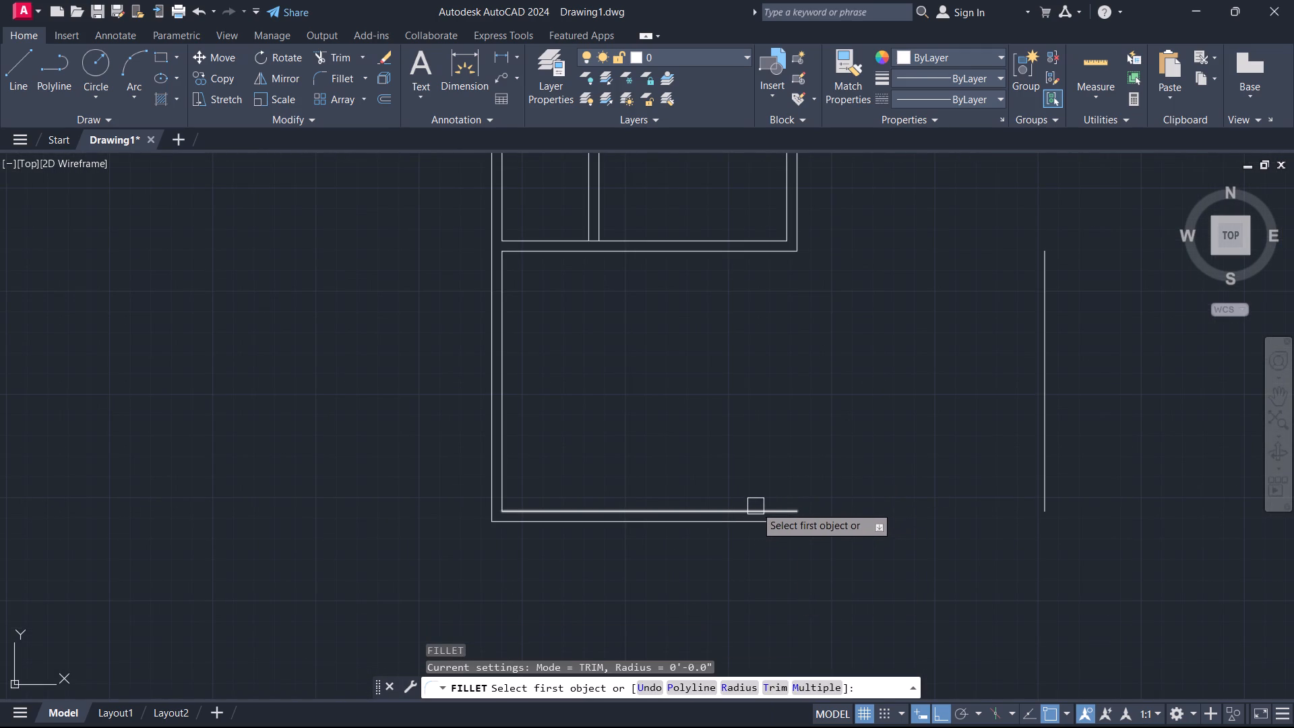
{"action": "left_click", "coordinate": [1042, 451]}
{"action": "key", "text": "Escape"}
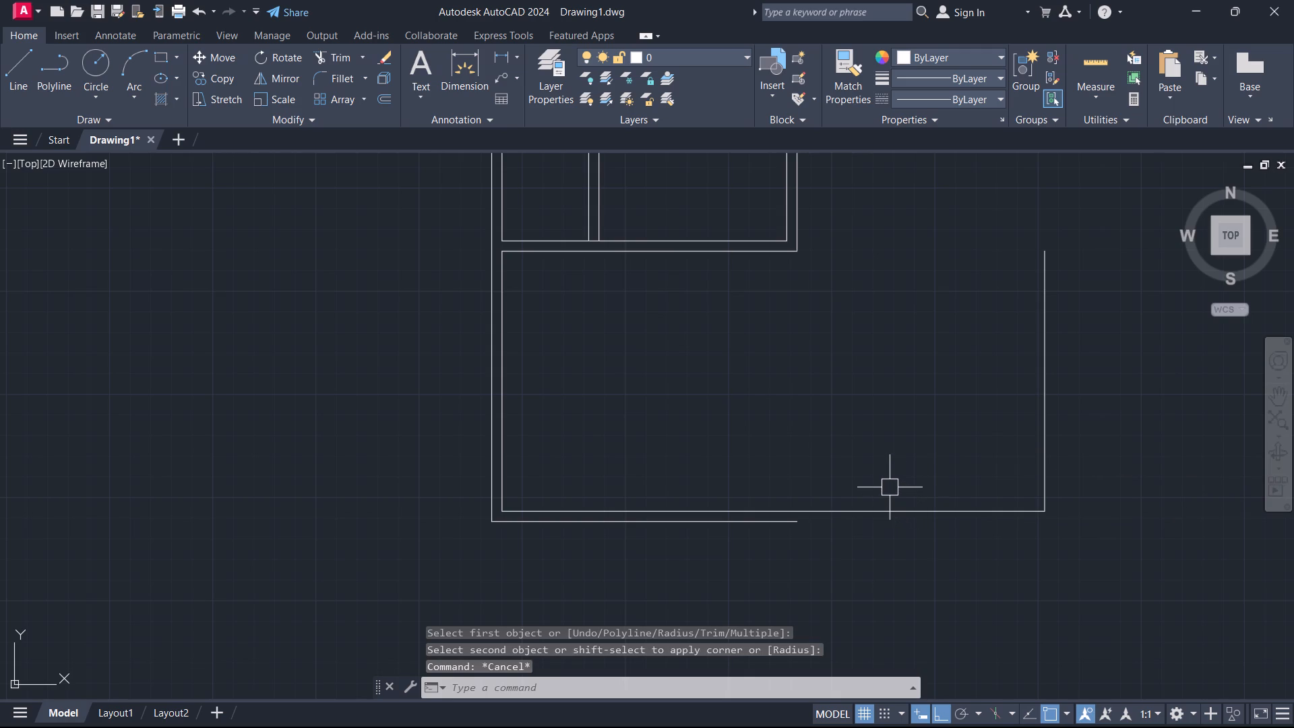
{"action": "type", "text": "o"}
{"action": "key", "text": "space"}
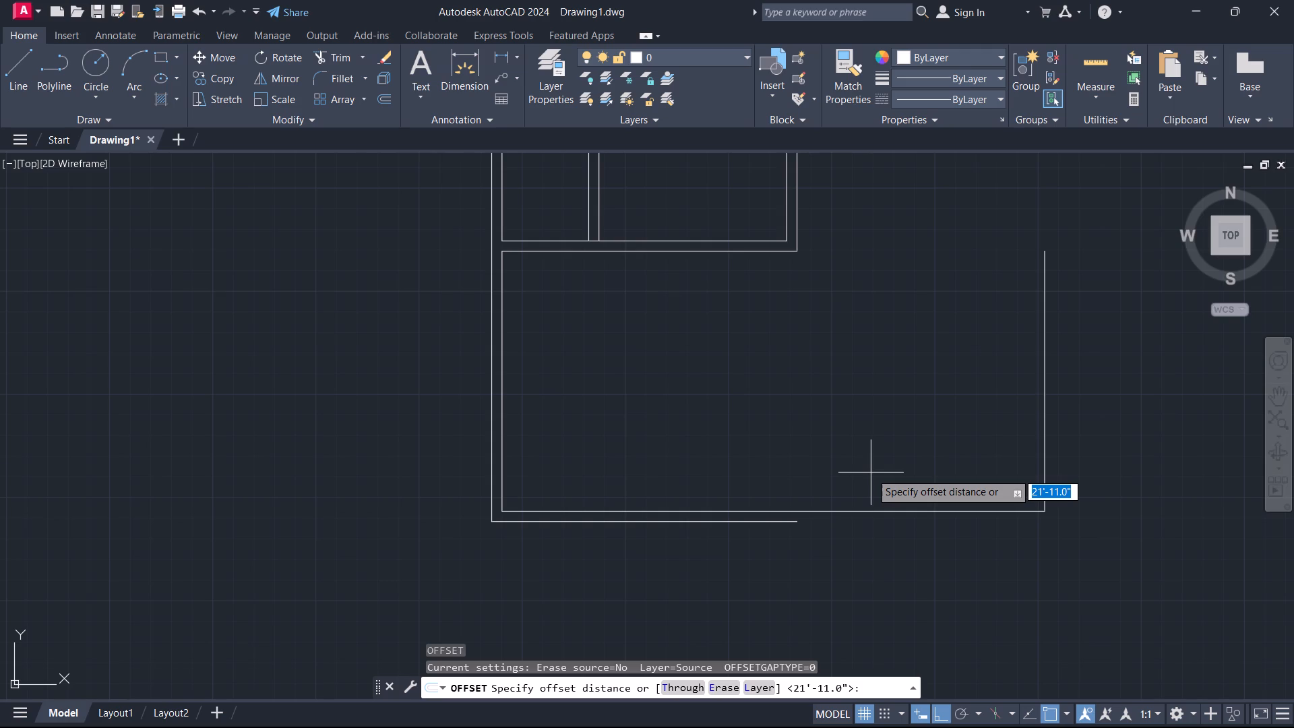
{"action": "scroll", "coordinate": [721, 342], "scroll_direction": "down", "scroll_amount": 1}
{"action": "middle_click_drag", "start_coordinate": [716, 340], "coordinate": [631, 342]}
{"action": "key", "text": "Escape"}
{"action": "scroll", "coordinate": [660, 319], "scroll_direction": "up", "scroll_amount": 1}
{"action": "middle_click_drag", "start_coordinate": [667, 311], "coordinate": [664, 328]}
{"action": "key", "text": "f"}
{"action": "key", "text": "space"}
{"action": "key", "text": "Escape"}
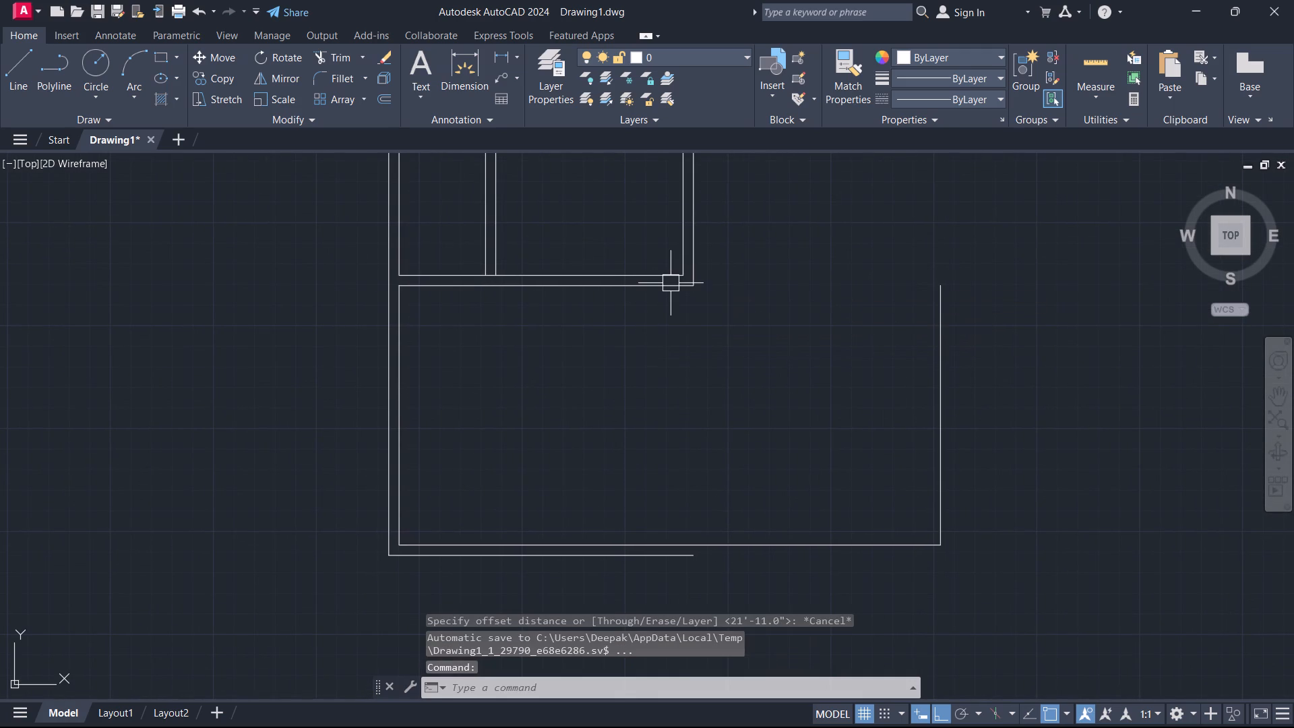
Fillet the upper line of the wall above the lowest room with the right-hand vertical line to form the room's top-right corner.
{"action": "type", "text": "f"}
{"action": "key", "text": "space"}
{"action": "left_click", "coordinate": [658, 272]}
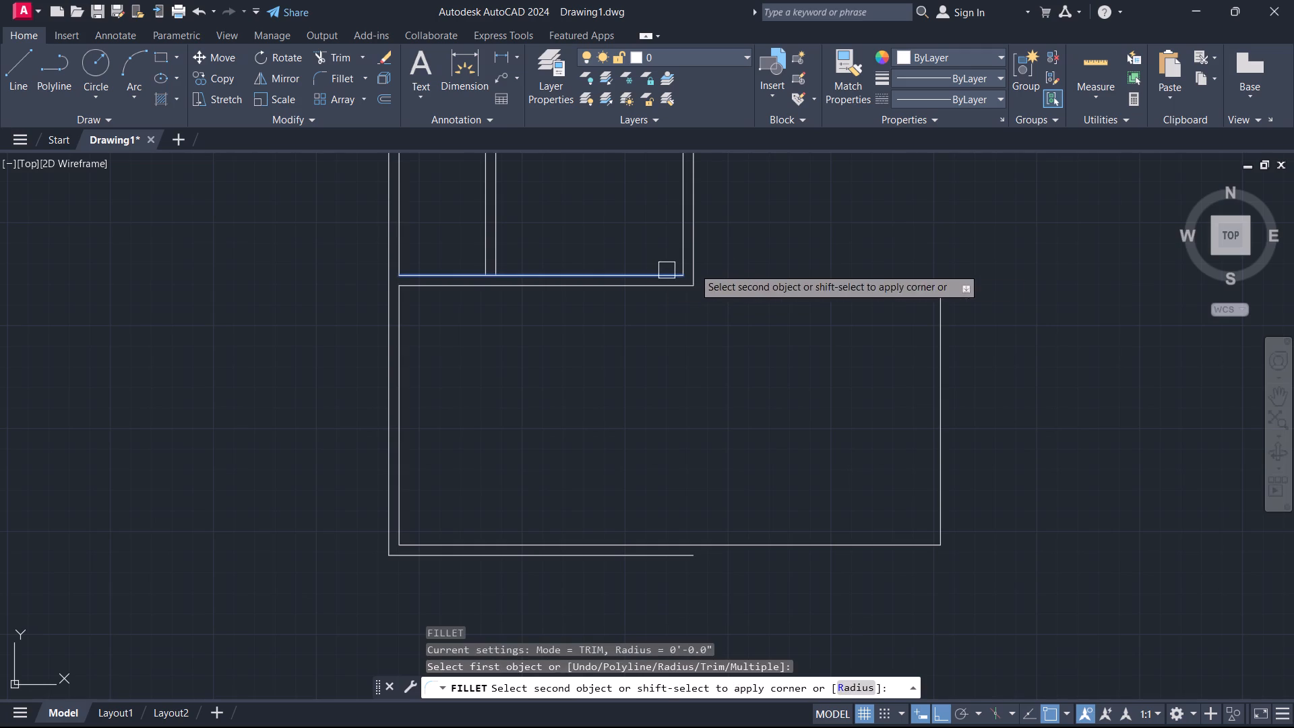
{"action": "left_click", "coordinate": [940, 320]}
{"action": "key", "text": "Escape"}
{"action": "middle_click_drag", "start_coordinate": [840, 298], "coordinate": [838, 306]}
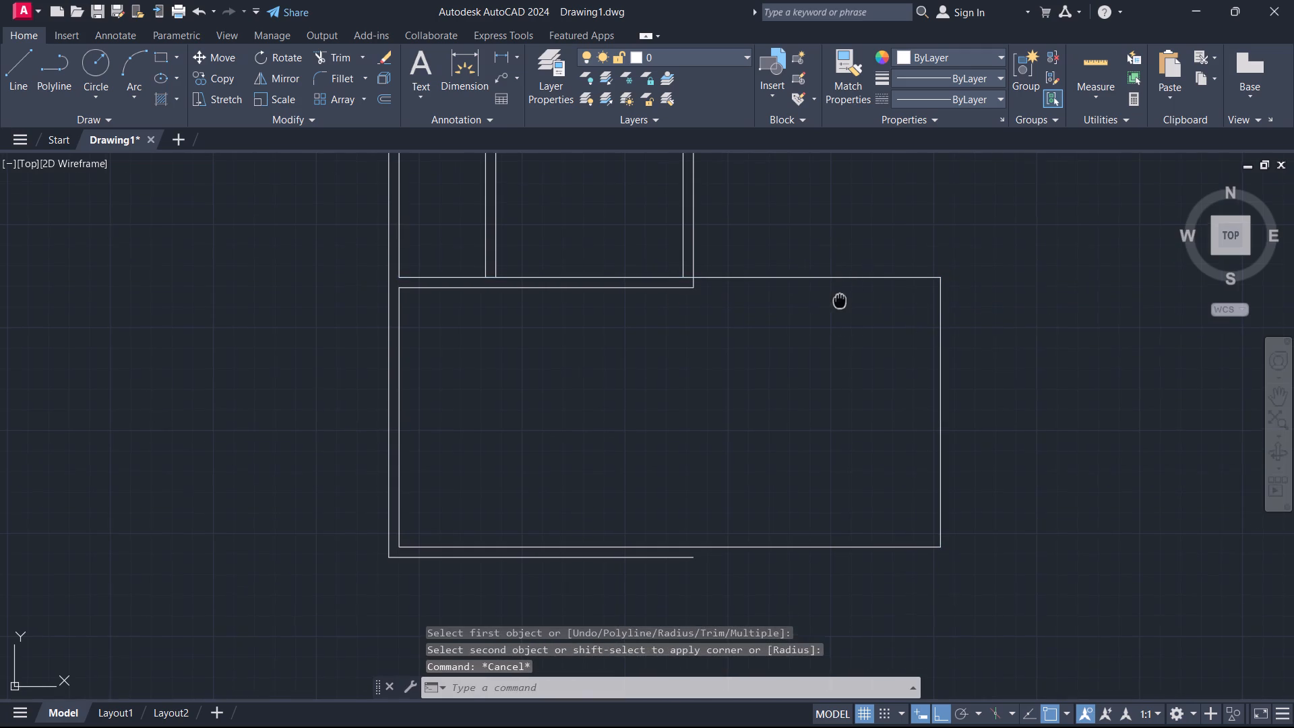
Trim the extended wall line where it crosses the thickness of the middle room's right wall.
{"action": "middle_click_drag", "start_coordinate": [838, 306], "coordinate": [802, 371]}
{"action": "scroll", "coordinate": [784, 371], "scroll_direction": "up", "scroll_amount": 2}
{"action": "key", "text": "t"}
{"action": "key", "text": "r"}
{"action": "key", "text": "space"}
{"action": "scroll", "coordinate": [470, 305], "scroll_direction": "up", "scroll_amount": 2}
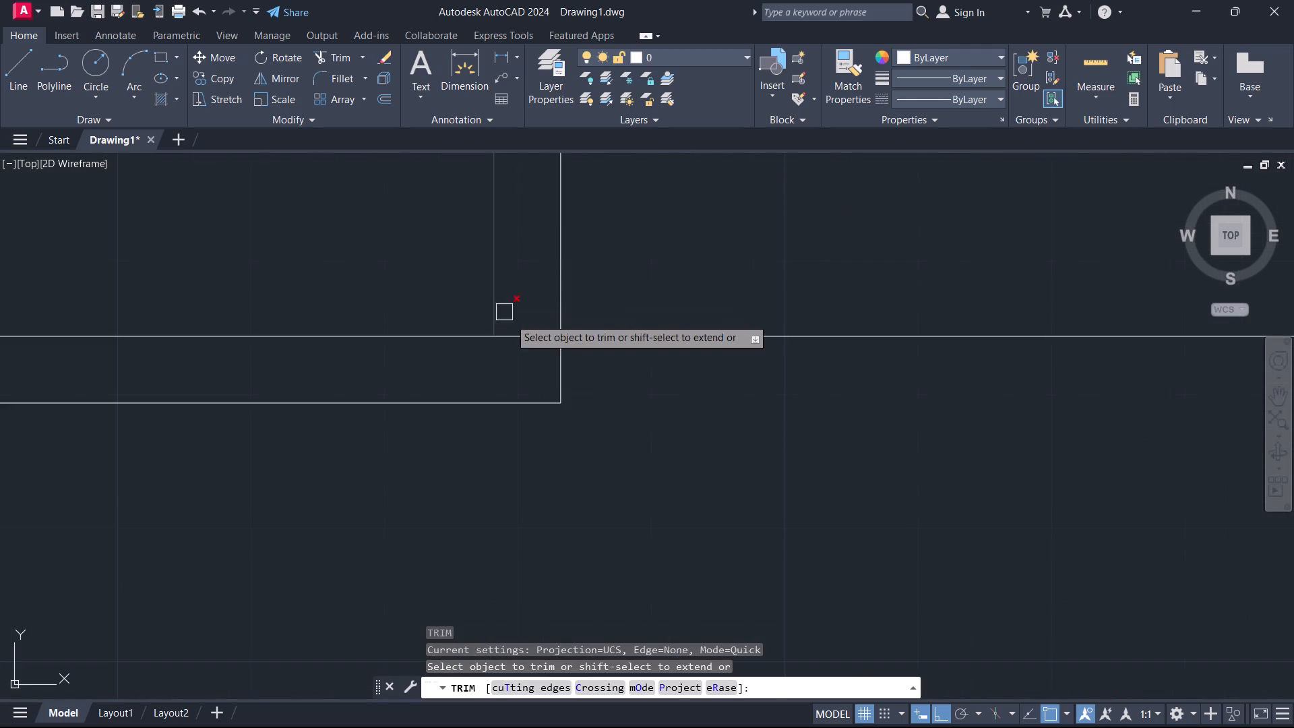
{"action": "left_click", "coordinate": [522, 334]}
{"action": "key", "text": "Escape"}
{"action": "scroll", "coordinate": [650, 355], "scroll_direction": "down", "scroll_amount": 4}
{"action": "middle_click_drag", "start_coordinate": [752, 365], "coordinate": [671, 373]}
{"action": "scroll", "coordinate": [671, 373], "scroll_direction": "down", "scroll_amount": 1}
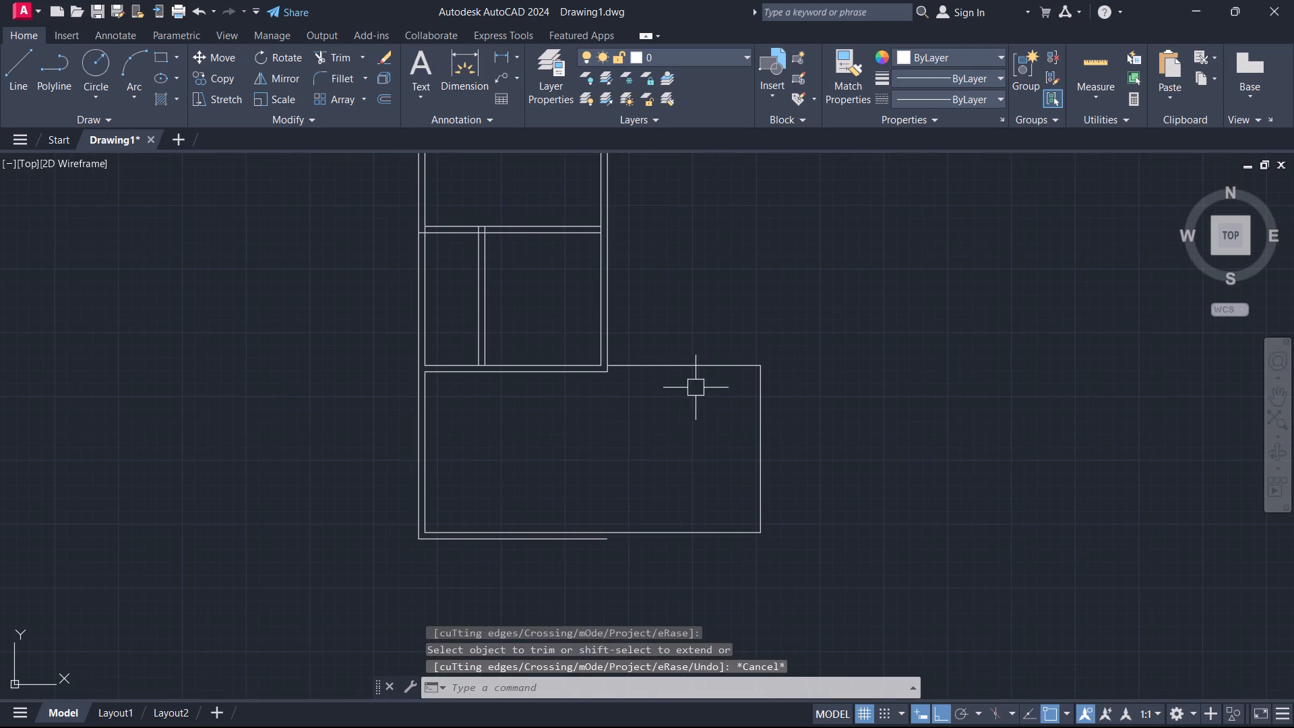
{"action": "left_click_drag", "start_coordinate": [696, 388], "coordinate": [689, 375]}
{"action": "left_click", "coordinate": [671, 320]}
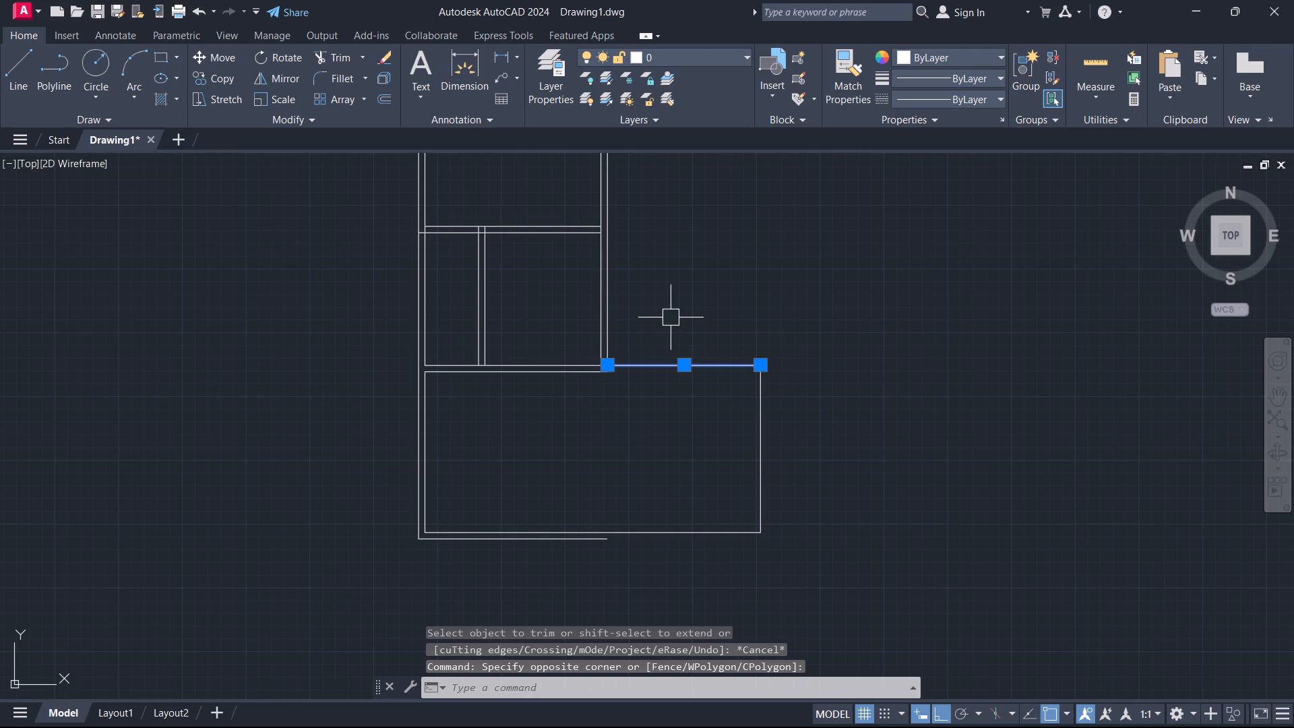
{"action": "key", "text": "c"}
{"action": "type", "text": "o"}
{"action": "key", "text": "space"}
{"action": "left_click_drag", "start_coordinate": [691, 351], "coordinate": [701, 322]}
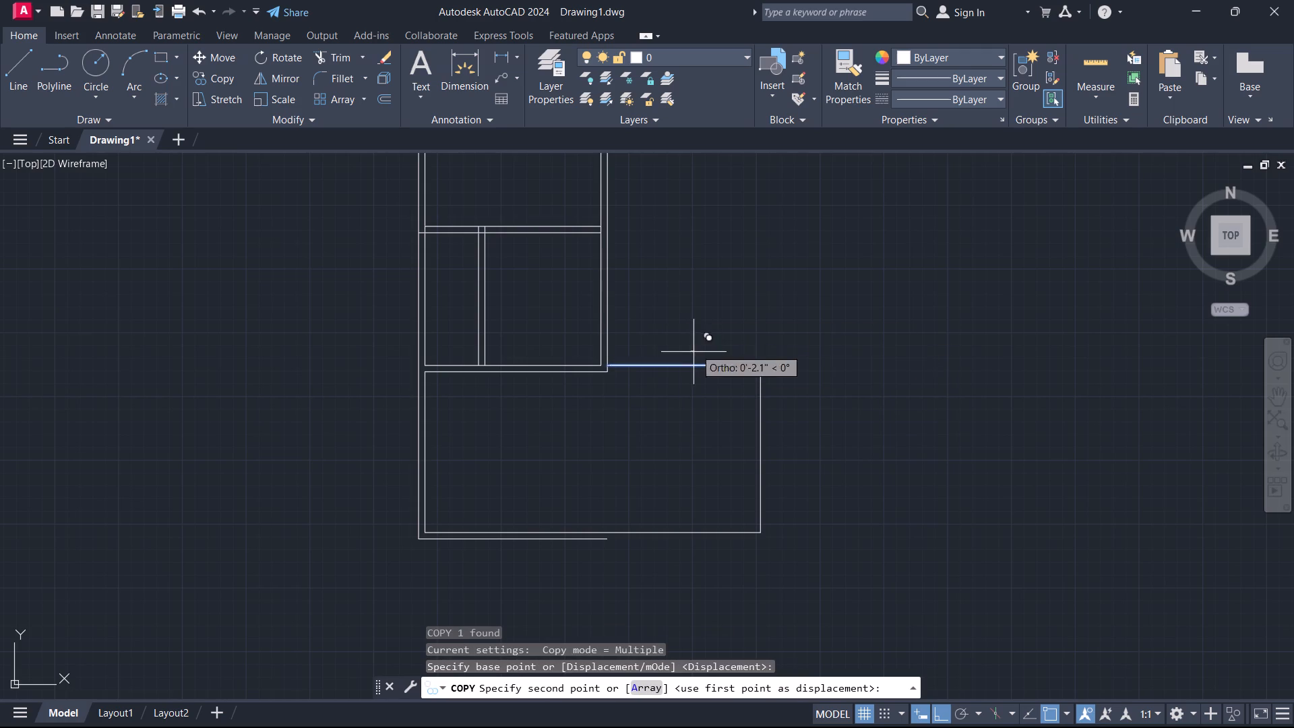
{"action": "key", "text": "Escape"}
Copy the lowest room's top line segment, right of the middle room, 15'3" straight up.
{"action": "left_click", "coordinate": [683, 380]}
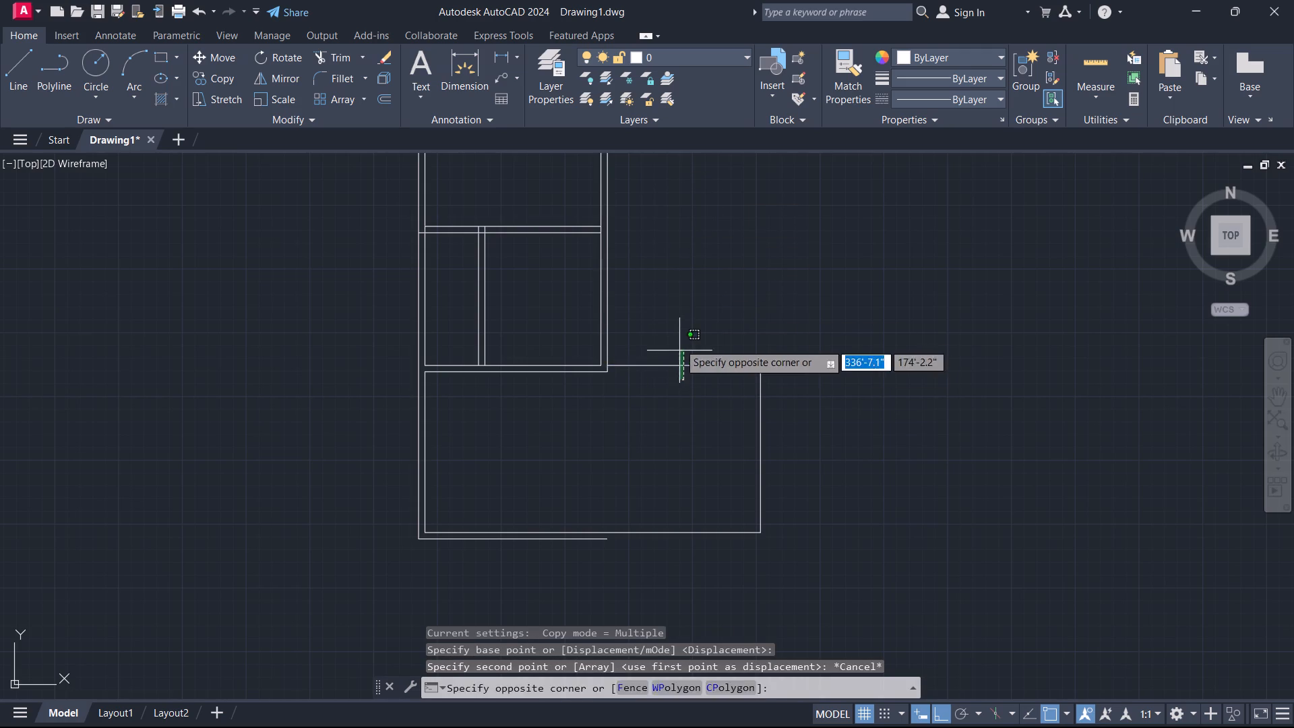
{"action": "left_click", "coordinate": [676, 339]}
{"action": "key", "text": "c"}
{"action": "key", "text": "o"}
{"action": "key", "text": "space"}
{"action": "left_click", "coordinate": [698, 393]}
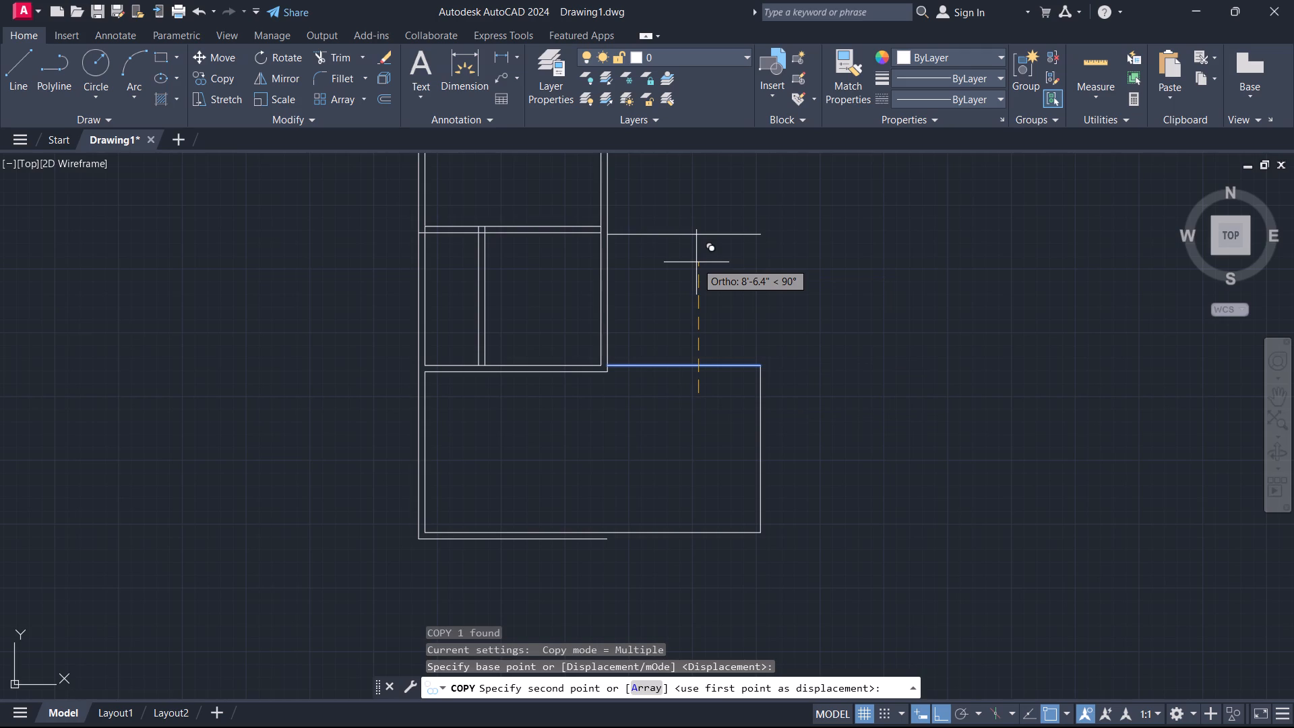
{"action": "type", "text": "15"}
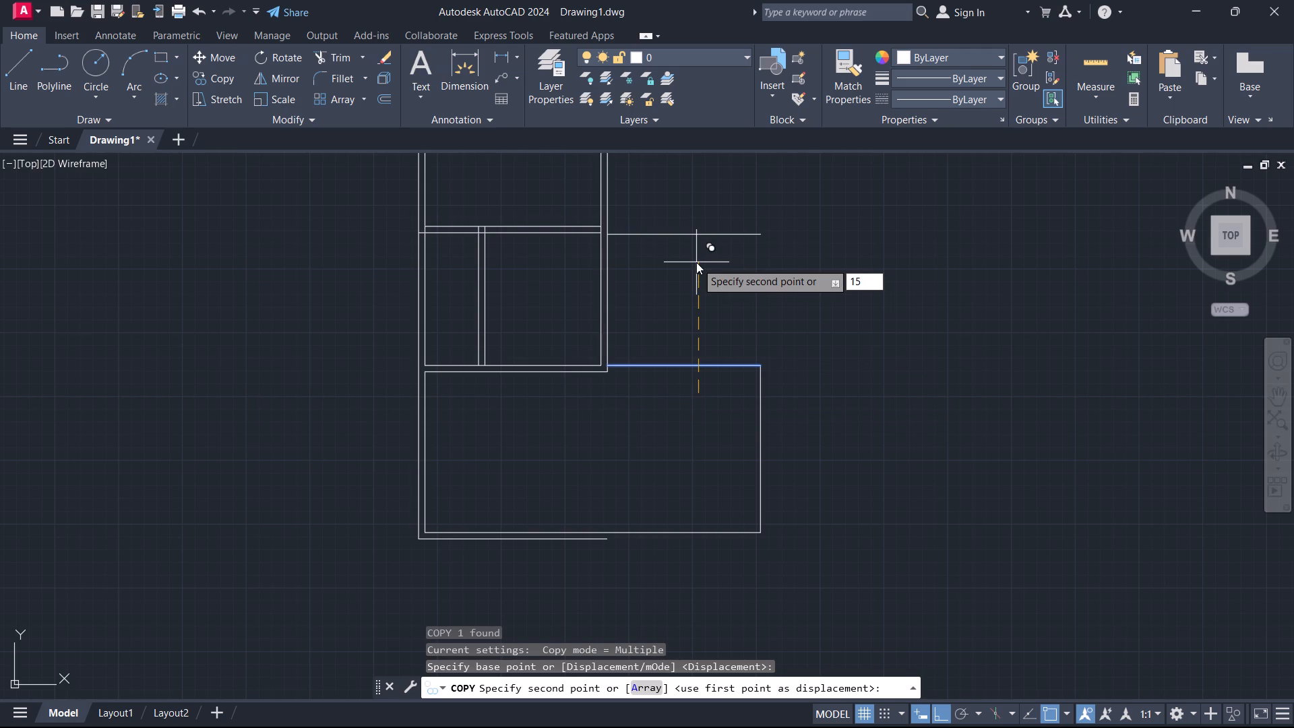
{"action": "key", "text": "apostrophe"}
{"action": "key", "text": "3"}
{"action": "key", "text": "shift+quotedbl"}
{"action": "key", "text": "Return"}
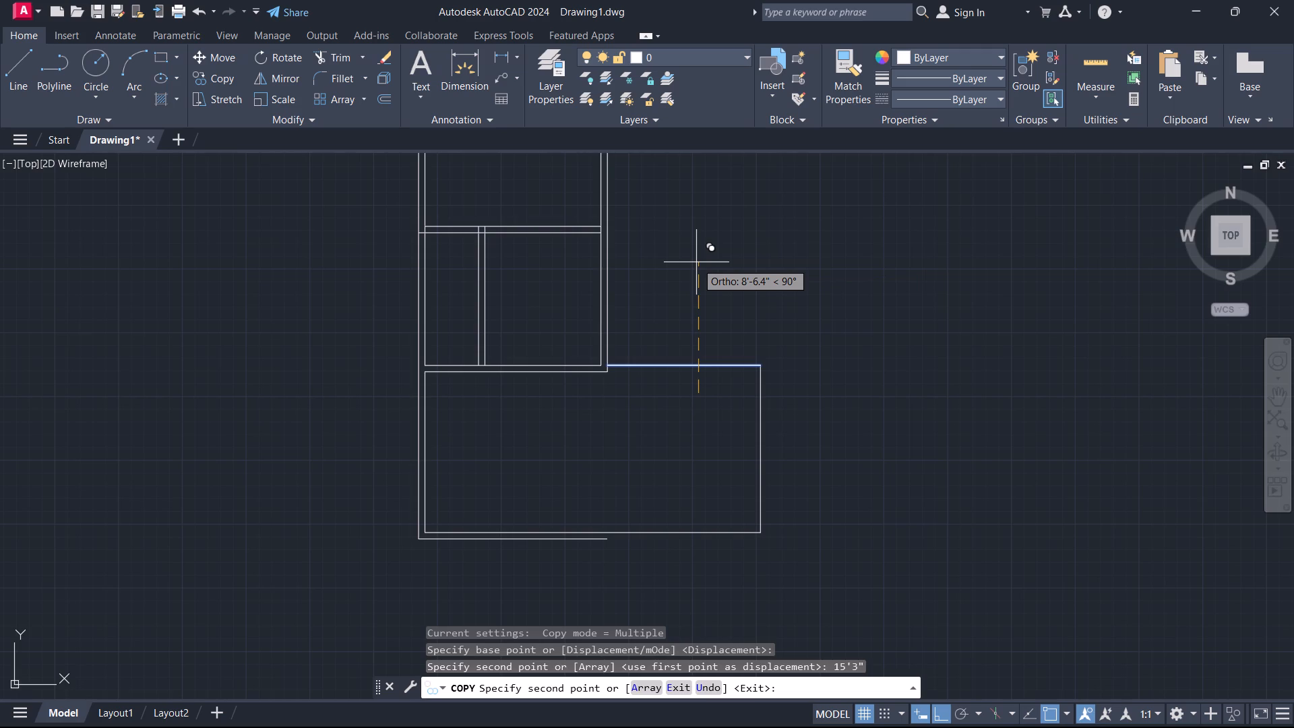
{"action": "scroll", "coordinate": [700, 444], "scroll_direction": "down", "scroll_amount": 1}
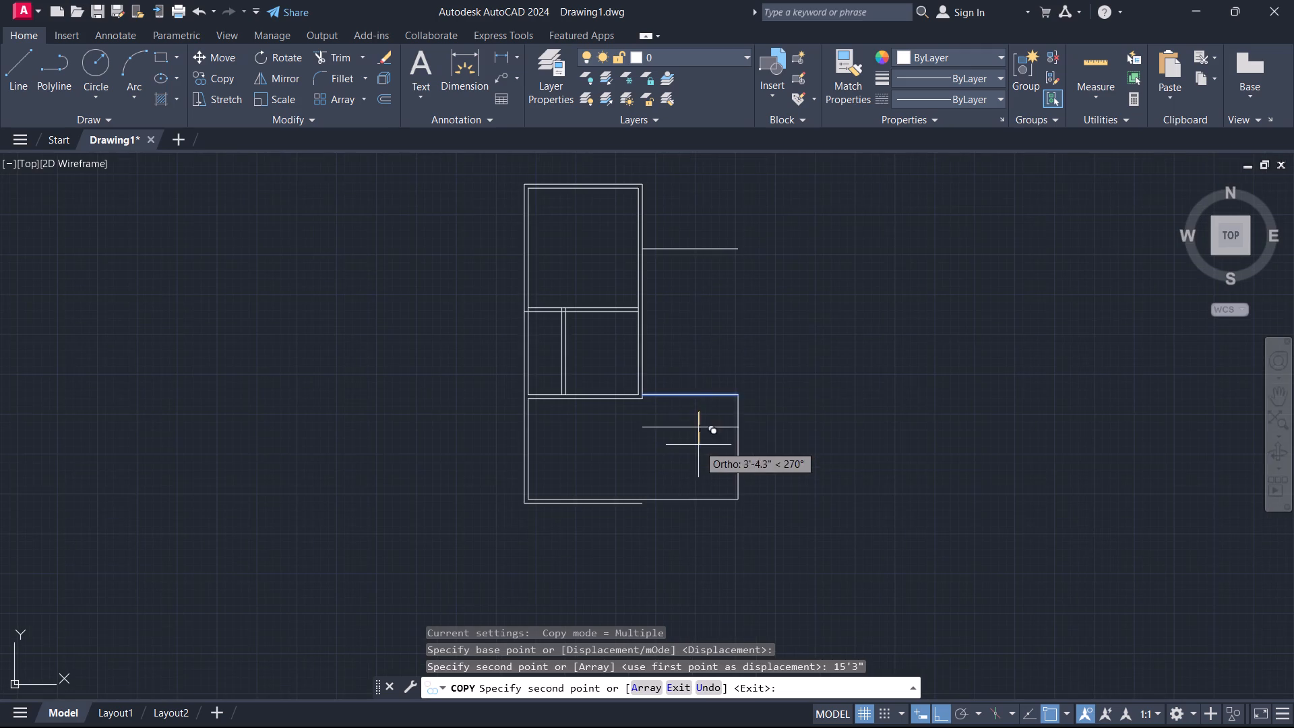
{"action": "key", "text": "Escape"}
Measure the distance from the lowest room's top line to the copied horizontal line above it.
{"action": "key", "text": "d"}
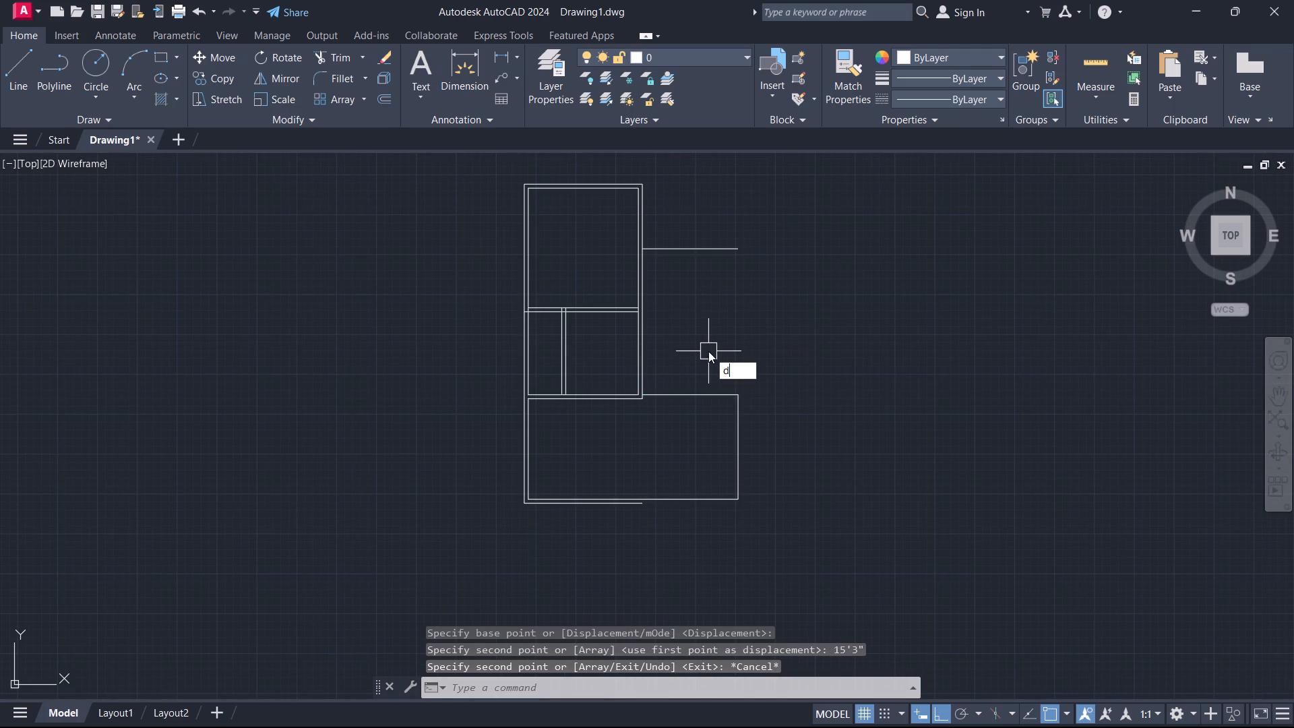
{"action": "type", "text": "i"}
{"action": "key", "text": "space"}
{"action": "left_click", "coordinate": [706, 393]}
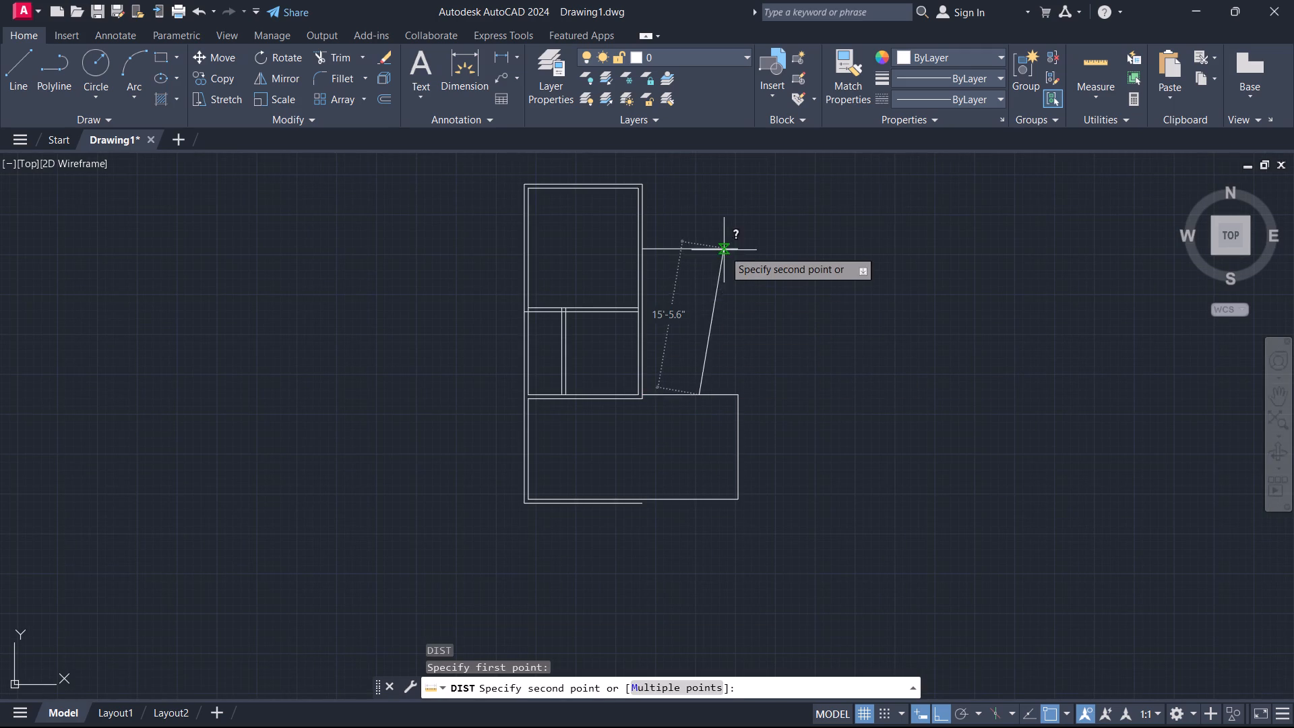
{"action": "key", "text": "Escape"}
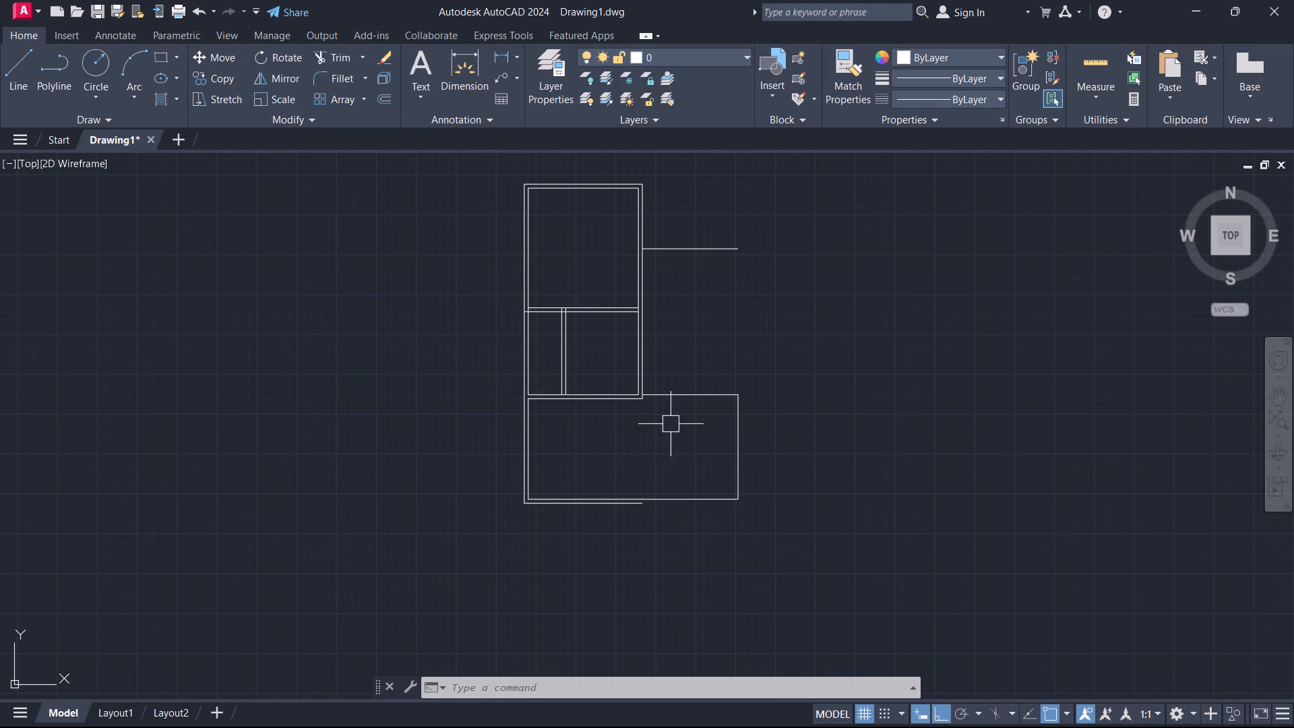
Offset the copied horizontal line 5" upward to give the new right-hand room's top wall its thickness.
{"action": "scroll", "coordinate": [671, 422], "scroll_direction": "down", "scroll_amount": 2}
{"action": "middle_click_drag", "start_coordinate": [671, 422], "coordinate": [698, 440]}
{"action": "scroll", "coordinate": [694, 437], "scroll_direction": "up", "scroll_amount": 1}
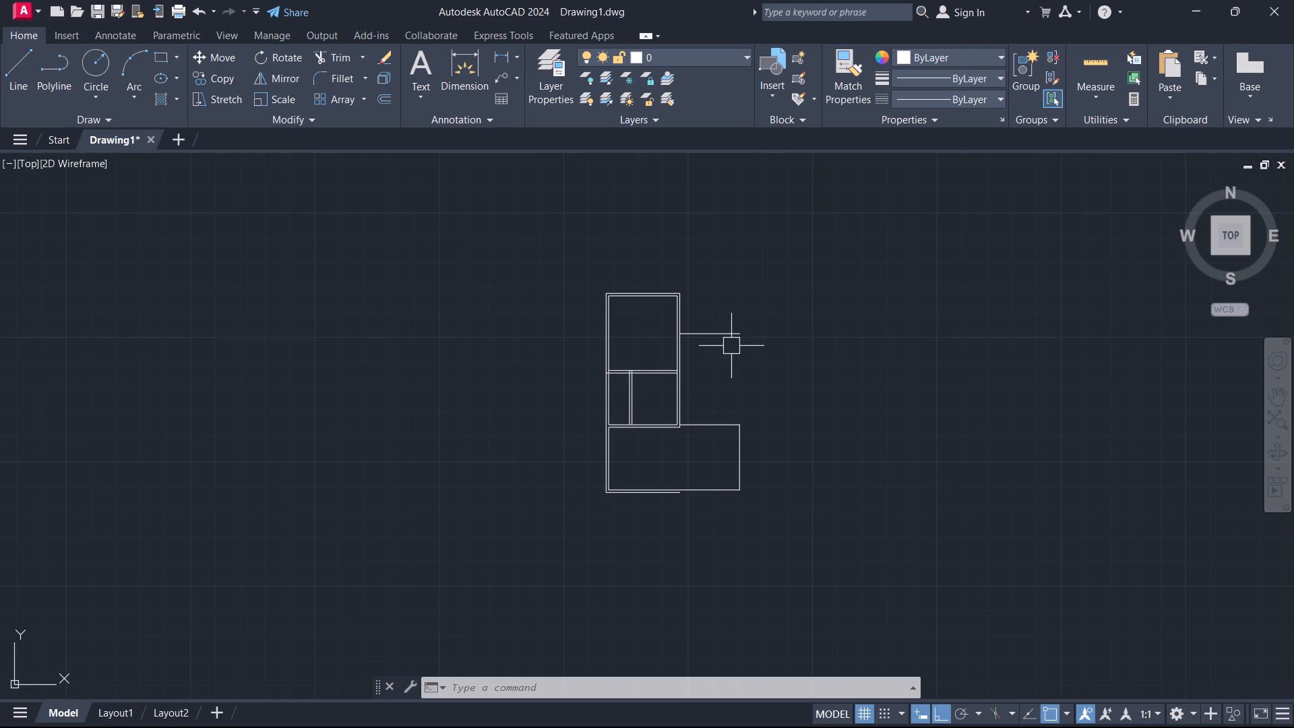
{"action": "type", "text": "o"}
{"action": "key", "text": "space"}
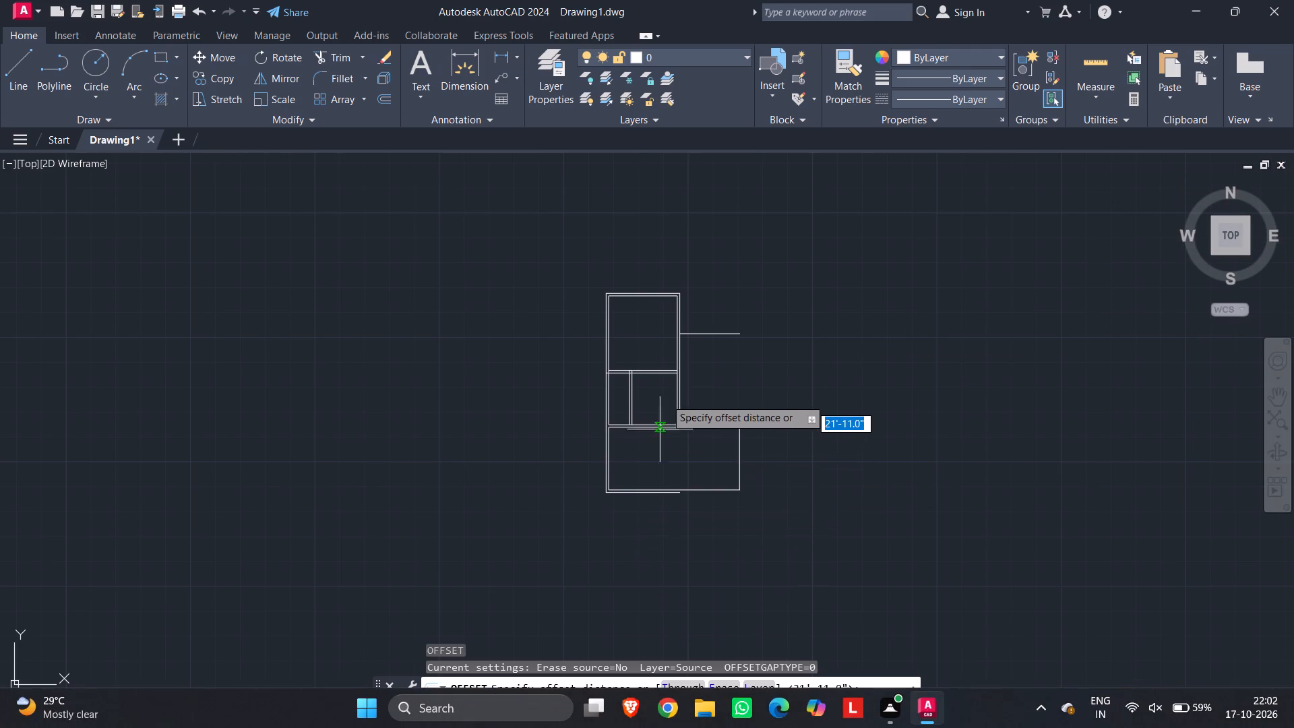
{"action": "scroll", "coordinate": [685, 341], "scroll_direction": "up", "scroll_amount": 1}
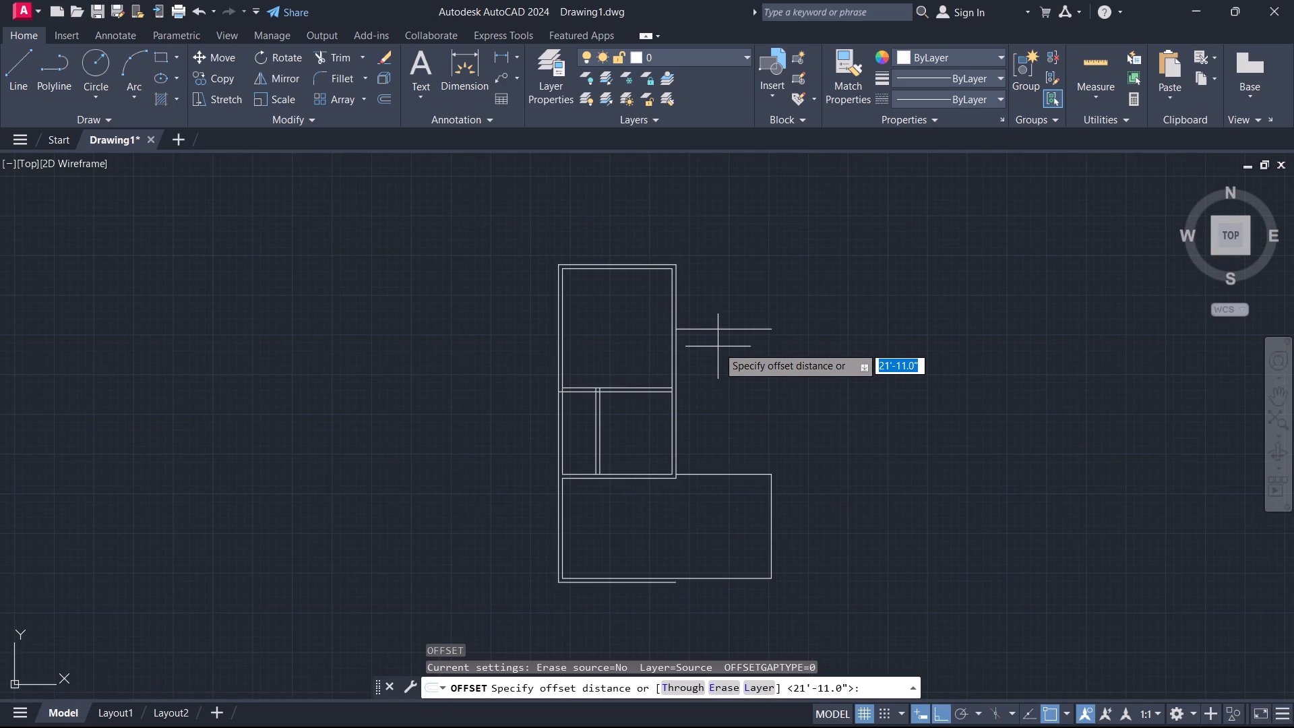
{"action": "key", "text": "5"}
{"action": "key", "text": "Return"}
{"action": "scroll", "coordinate": [721, 348], "scroll_direction": "up", "scroll_amount": 2}
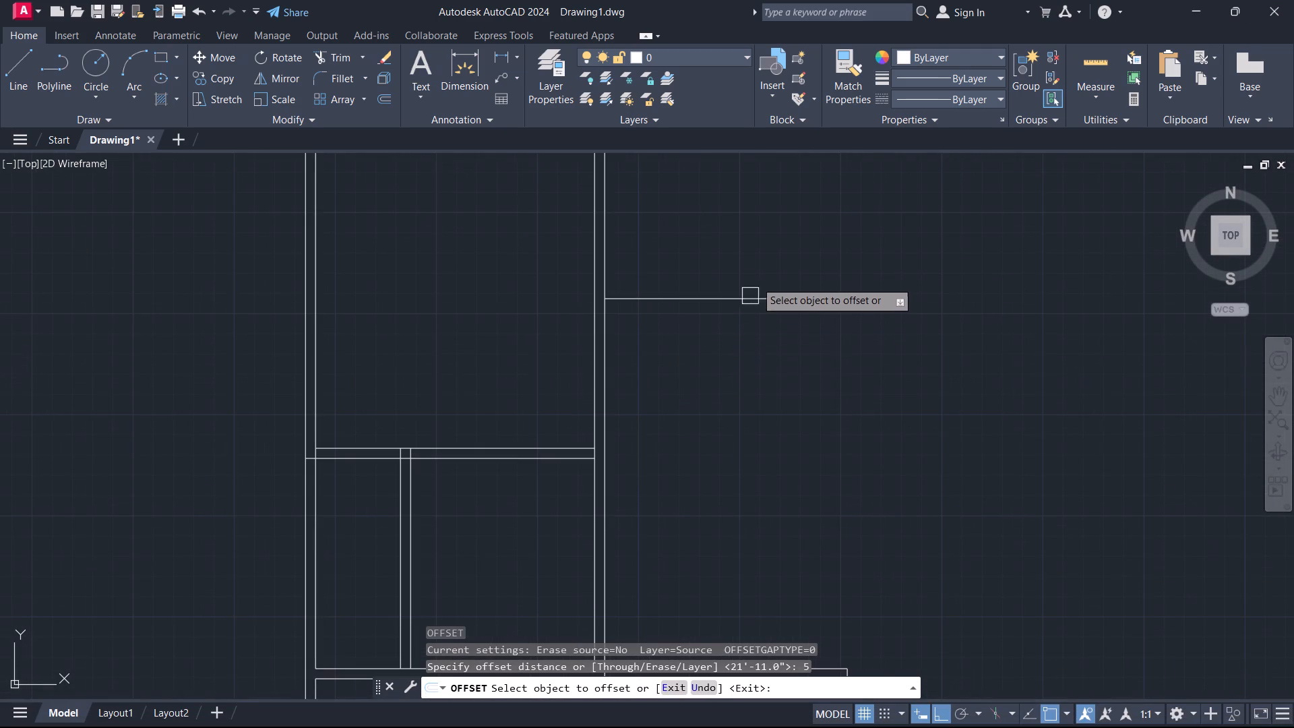
{"action": "left_click", "coordinate": [757, 297]}
{"action": "left_click", "coordinate": [763, 262]}
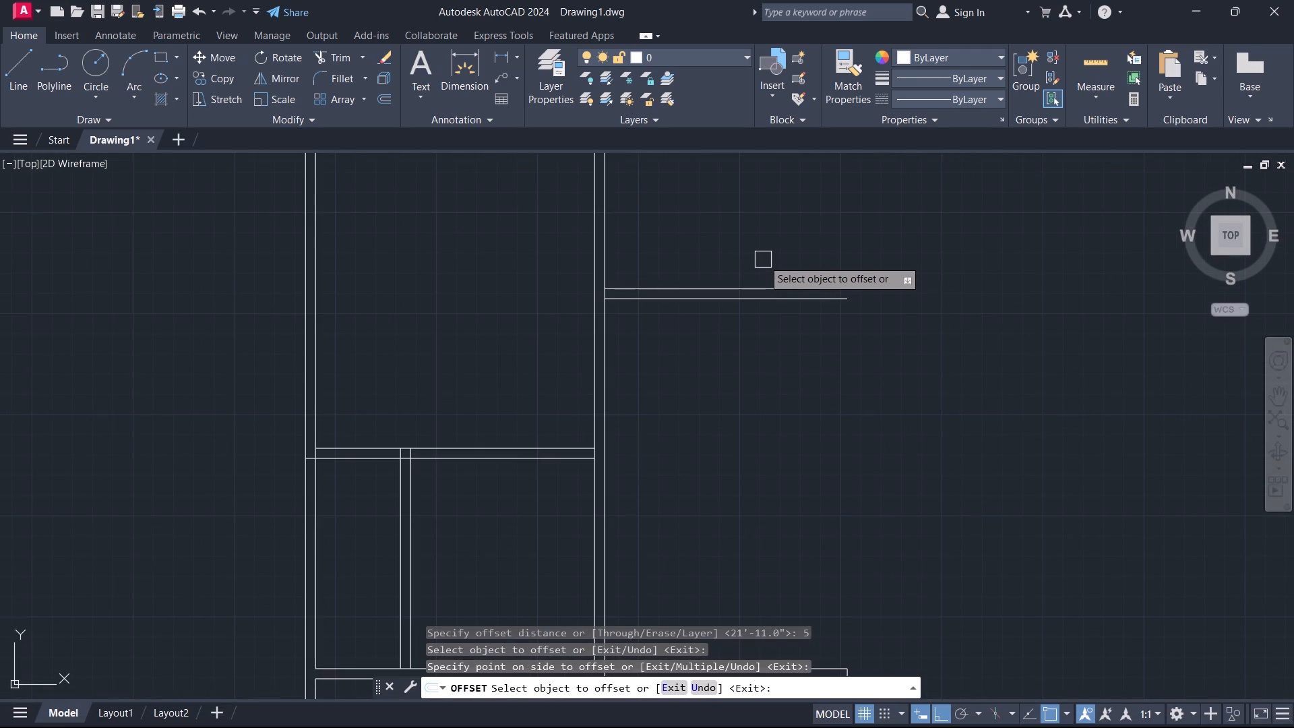
{"action": "key", "text": "Escape"}
Trim the upper room's outer right wall line between the two lines of the new top wall.
{"action": "type", "text": "tr"}
{"action": "key", "text": "space"}
{"action": "scroll", "coordinate": [621, 338], "scroll_direction": "up", "scroll_amount": 3}
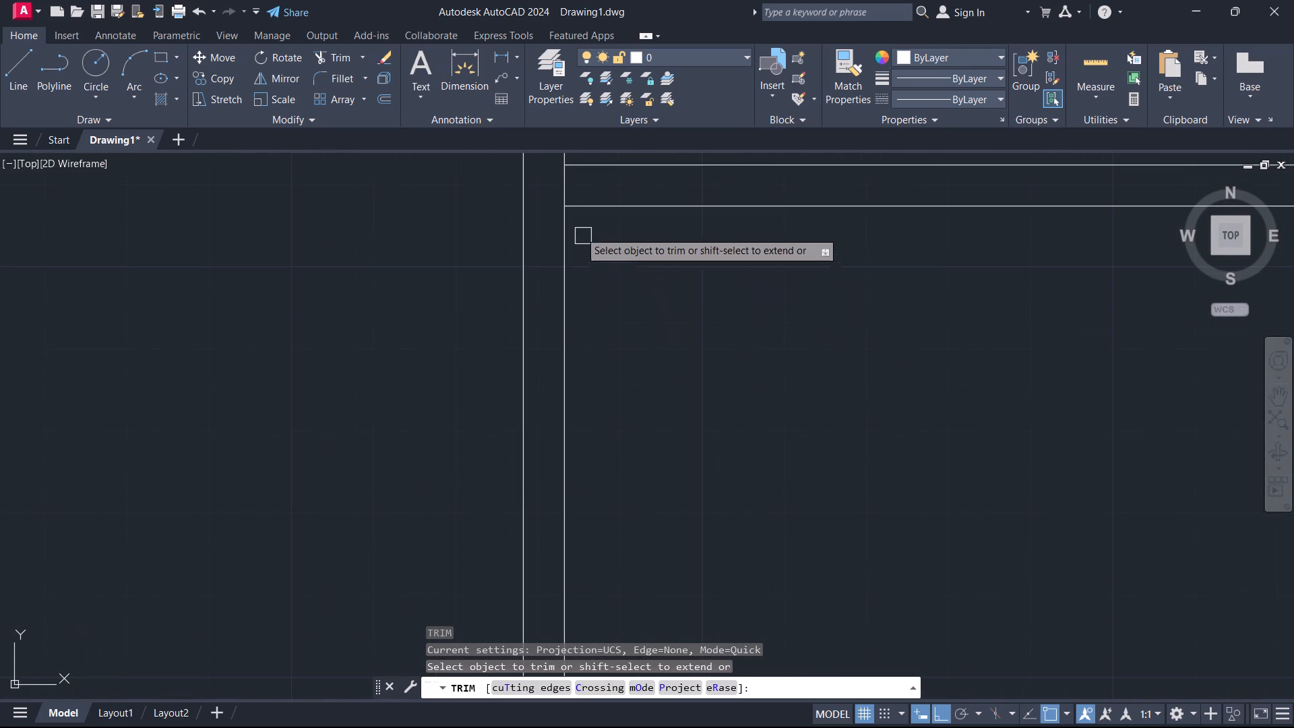
{"action": "left_click", "coordinate": [566, 180]}
{"action": "key", "text": "Escape"}
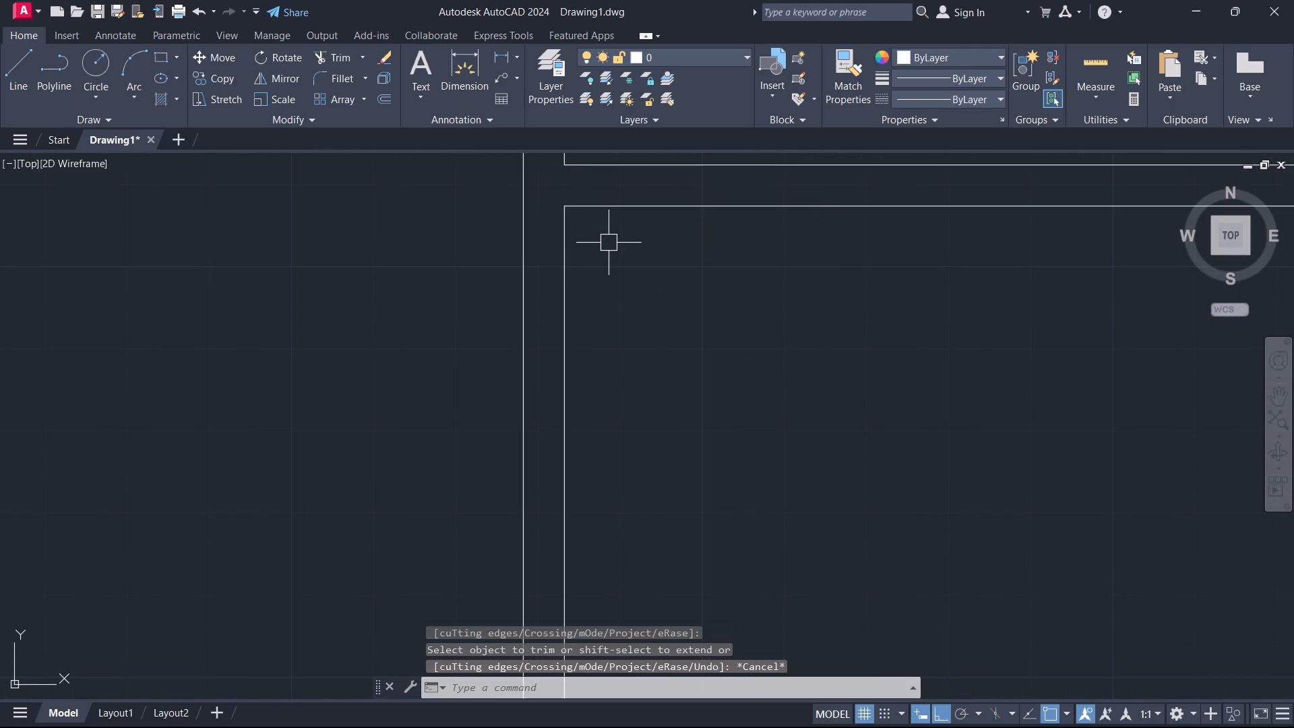
Offset the outer right wall line below the new top wall 10' to the right.
{"action": "key", "text": "o"}
{"action": "key", "text": "space"}
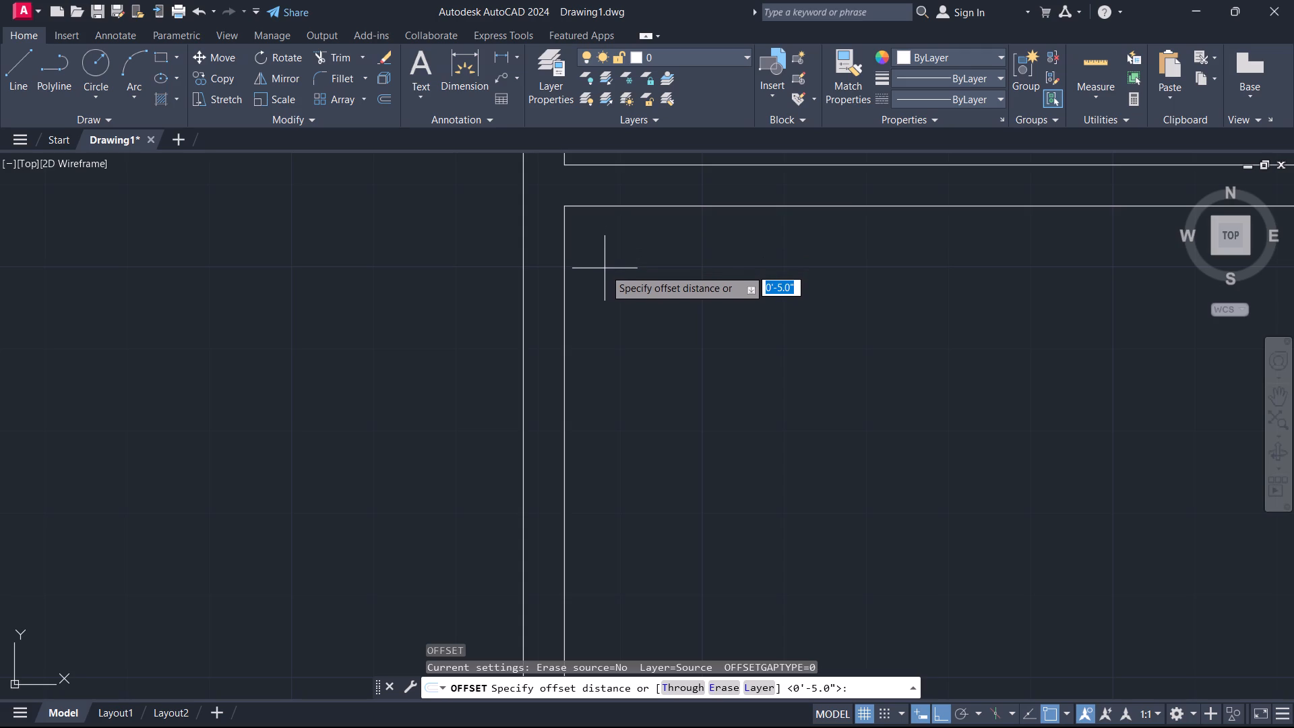
{"action": "key", "text": "1"}
{"action": "key", "text": "0"}
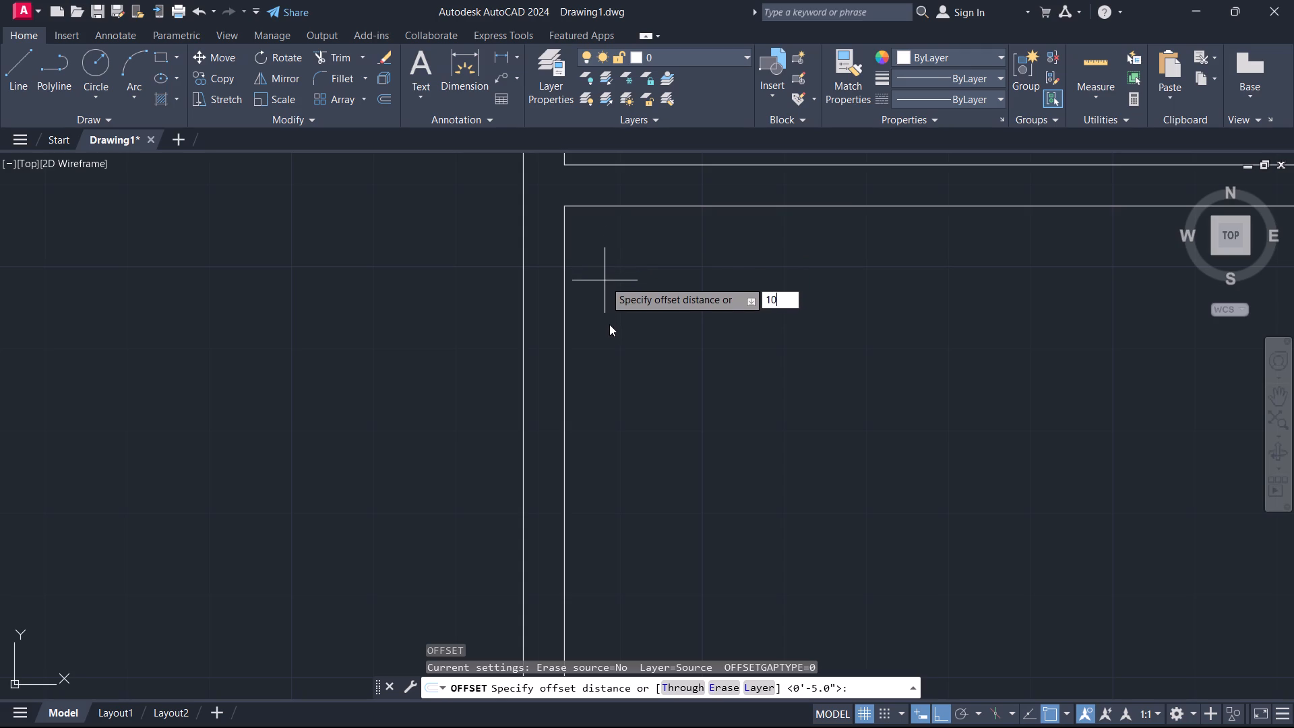
{"action": "key", "text": "apostrophe"}
{"action": "key", "text": "Return"}
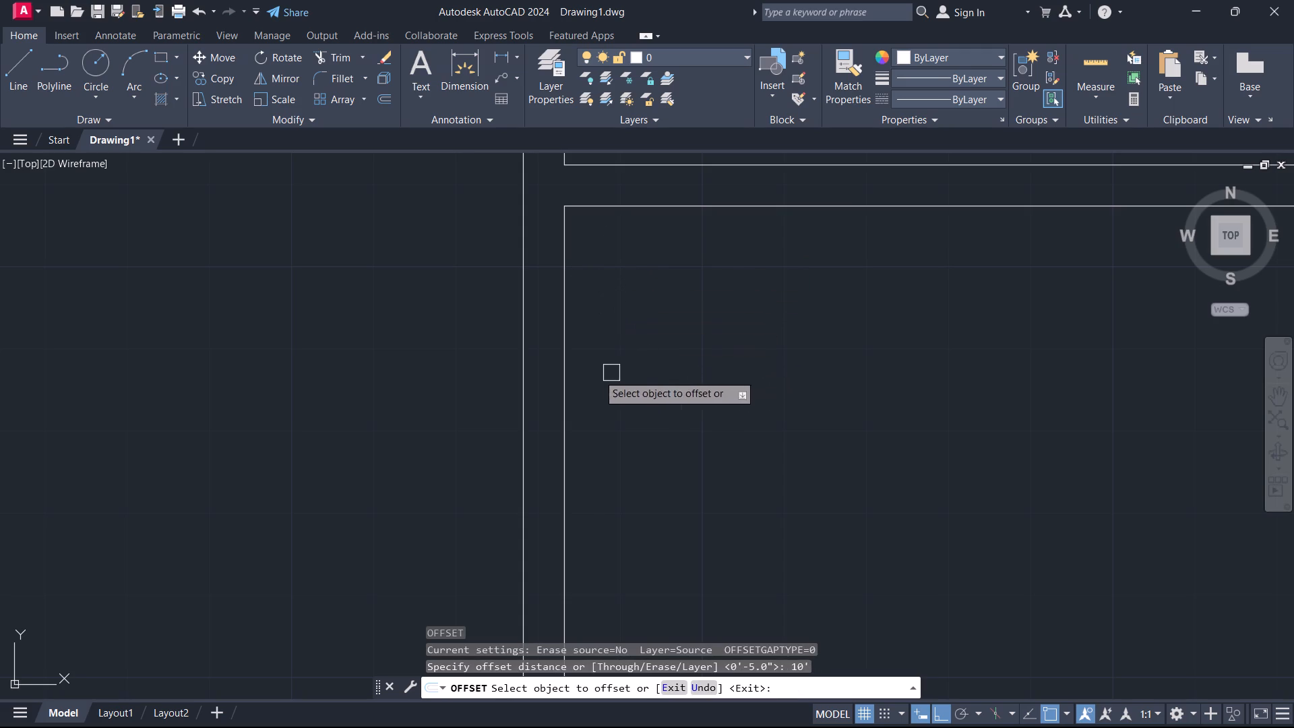
{"action": "left_click", "coordinate": [563, 361]}
{"action": "left_click", "coordinate": [687, 353]}
{"action": "scroll", "coordinate": [756, 327], "scroll_direction": "down", "scroll_amount": 4}
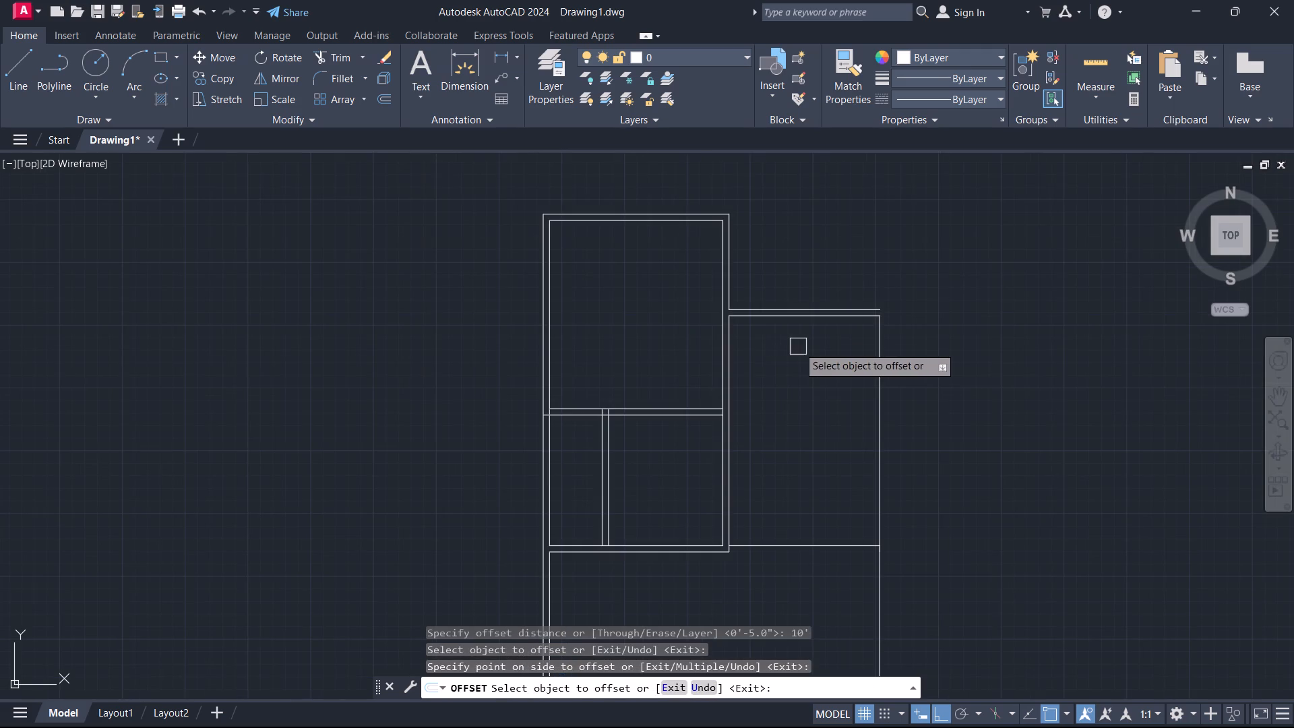
{"action": "middle_click_drag", "start_coordinate": [798, 346], "coordinate": [737, 269]}
{"action": "key", "text": "Escape"}
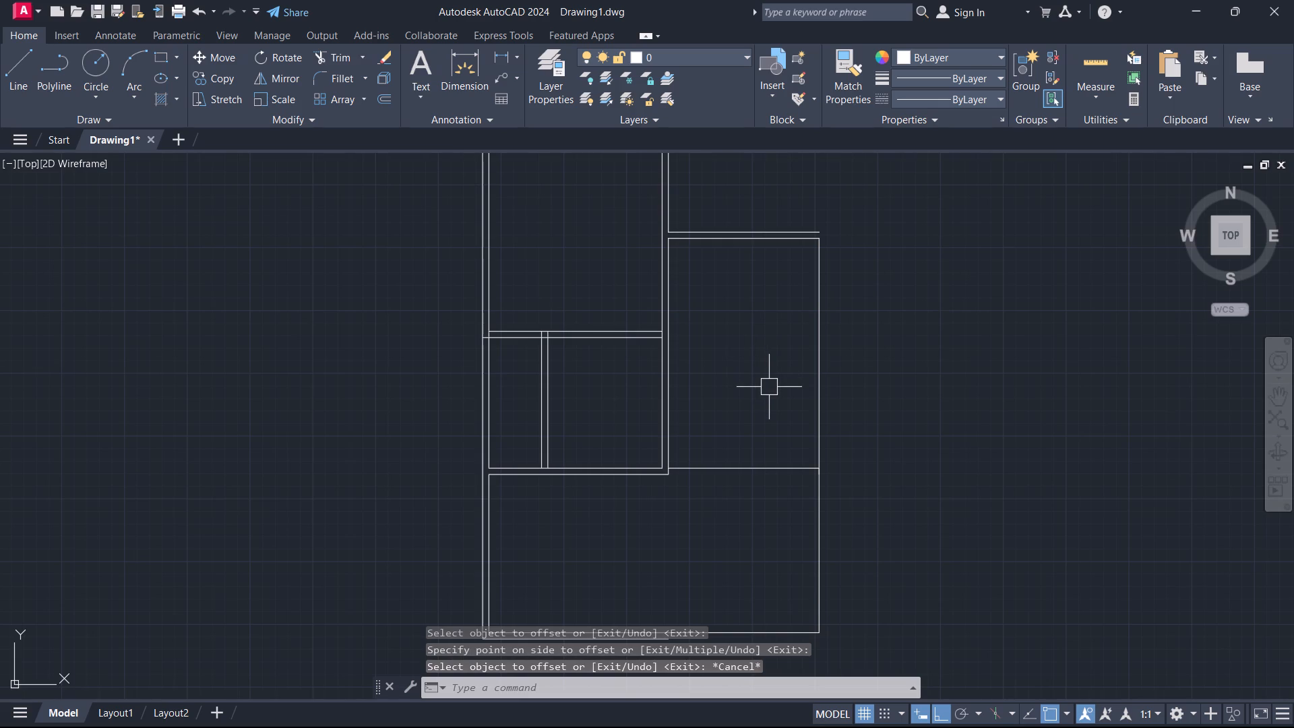
Offset the new right-hand vertical line 5" outward to form the outer face of the room's right wall.
{"action": "type", "text": "o"}
{"action": "key", "text": "space"}
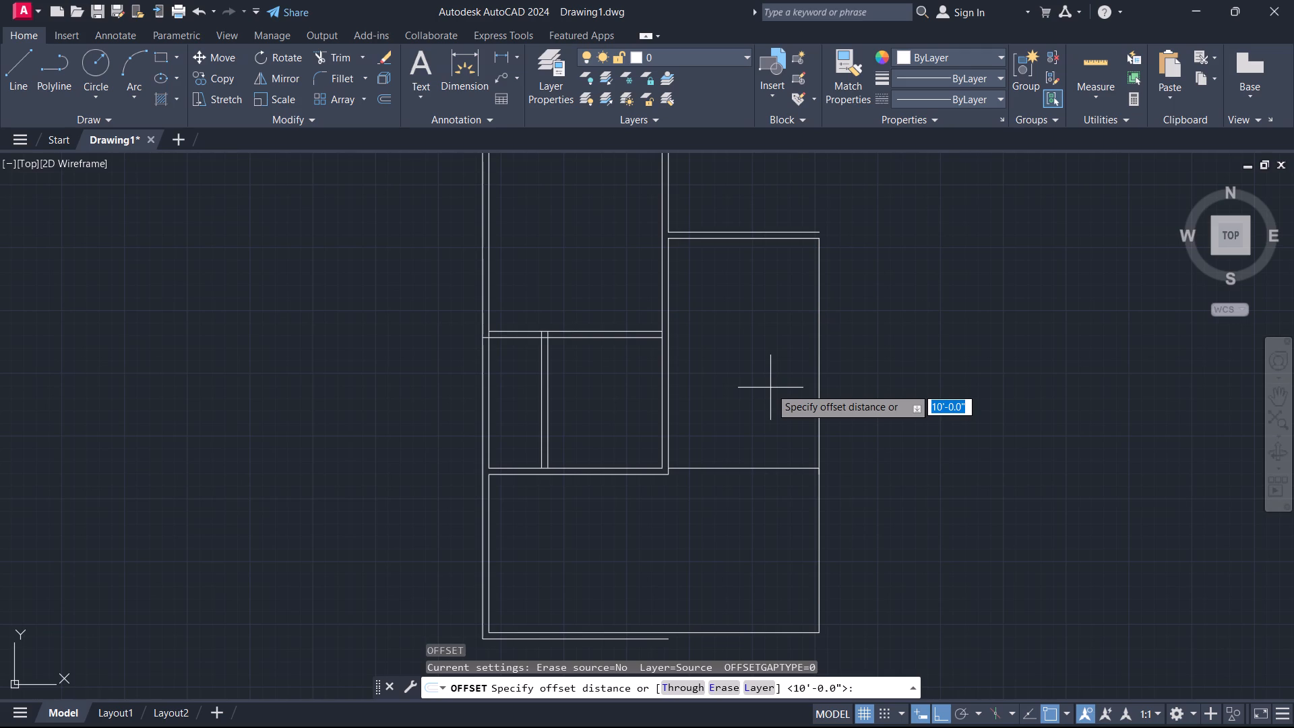
{"action": "key", "text": "5"}
{"action": "key", "text": "Return"}
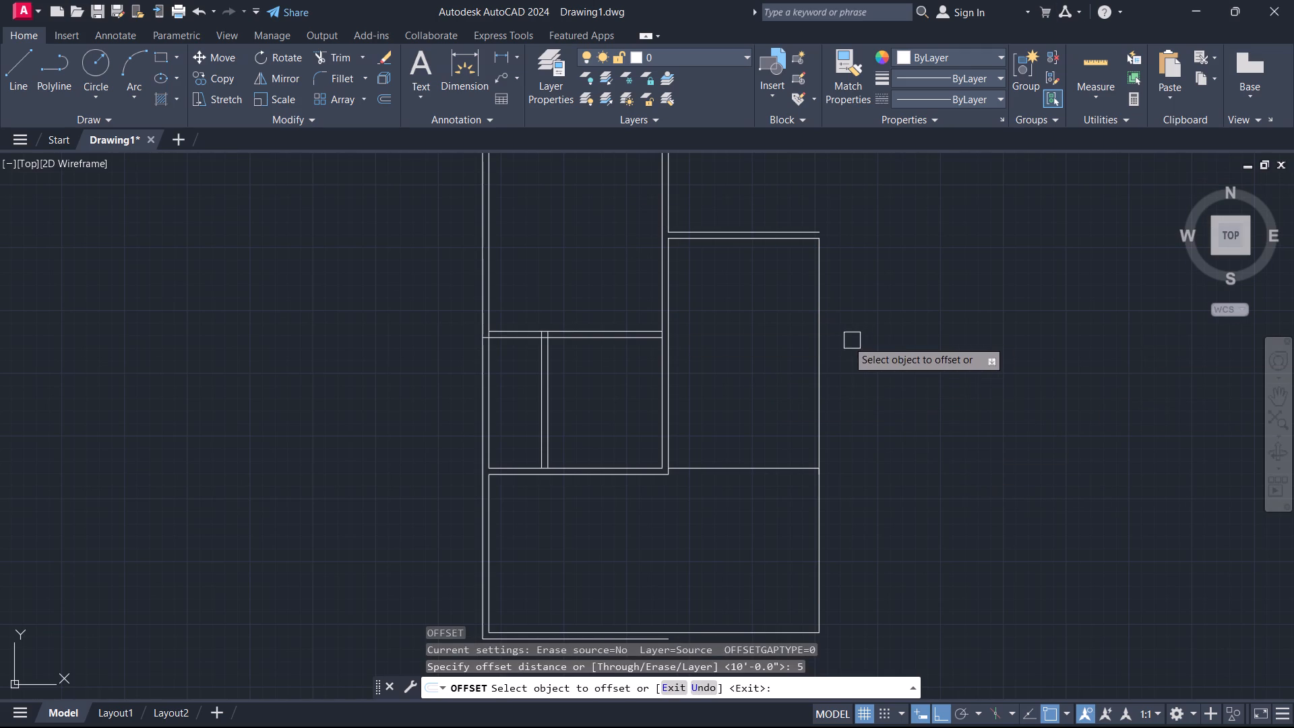
{"action": "left_click", "coordinate": [818, 323]}
{"action": "left_click", "coordinate": [890, 307]}
{"action": "right_click", "coordinate": [892, 309]}
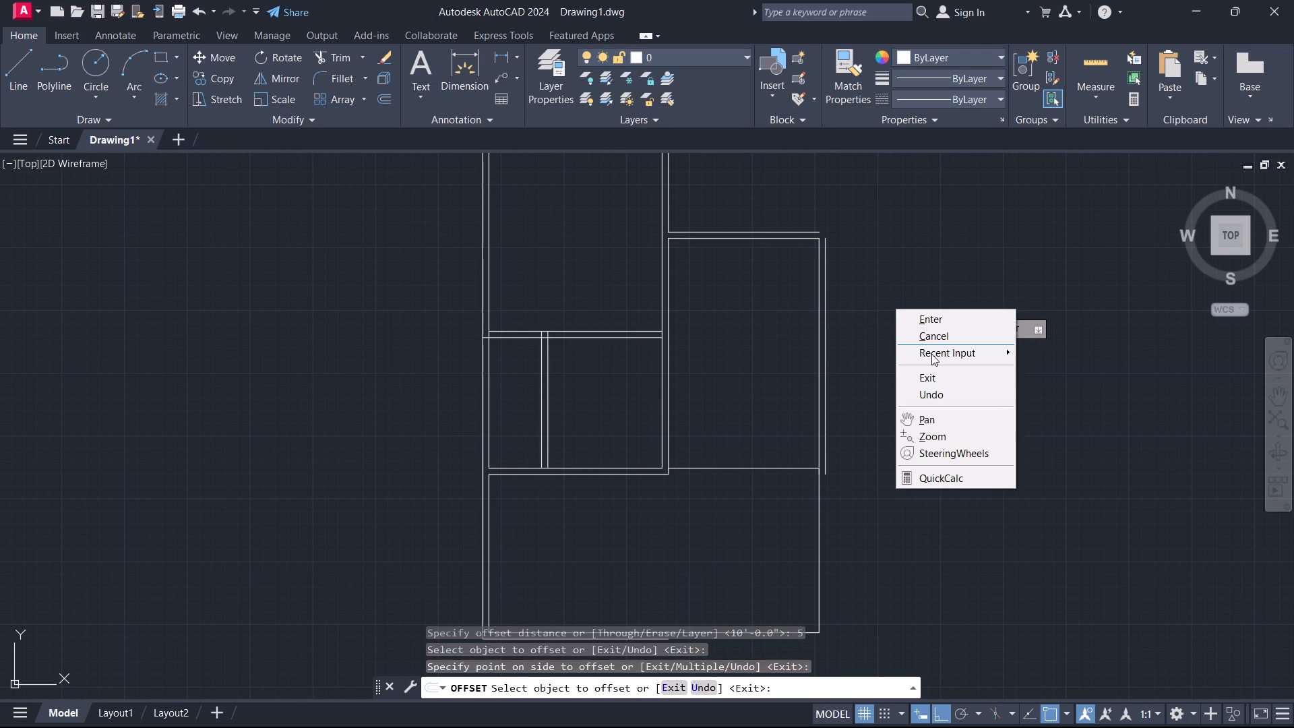
{"action": "left_click", "coordinate": [939, 339]}
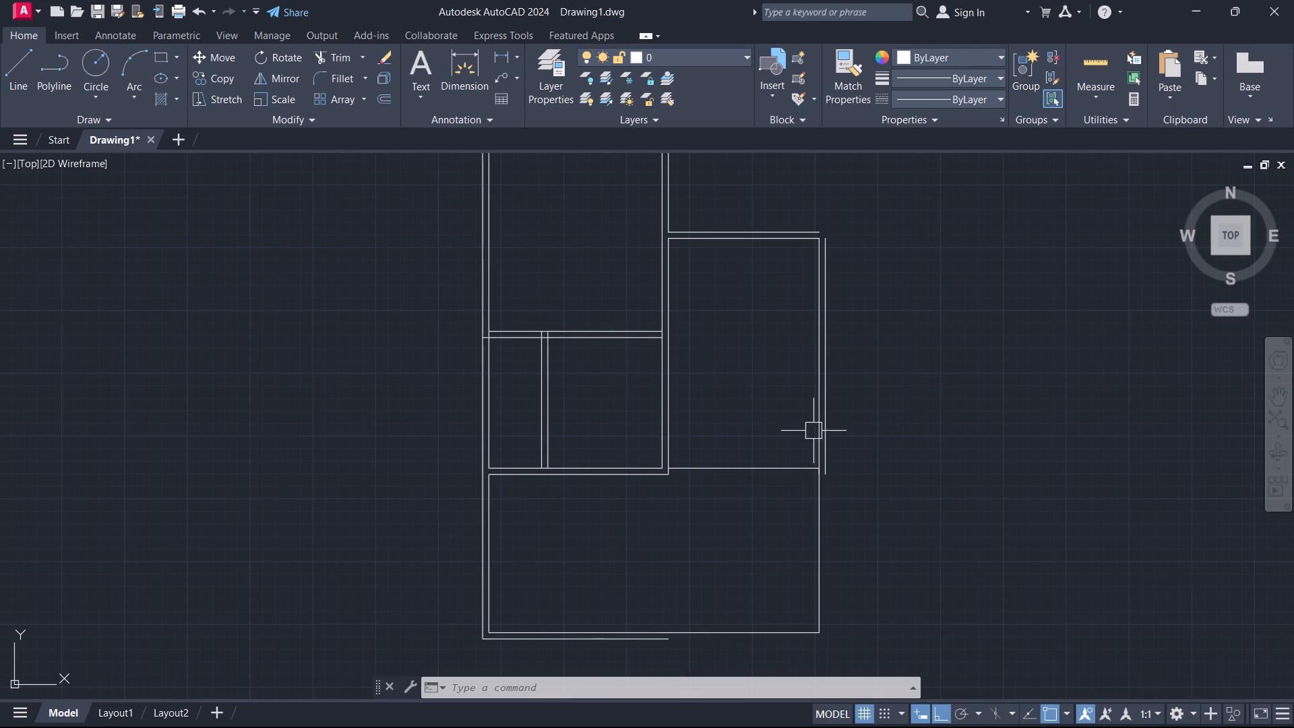
Join the right-hand room's inner right wall line with the bottom room's right wall line below it into one line.
{"action": "scroll", "coordinate": [811, 458], "scroll_direction": "up", "scroll_amount": 3}
{"action": "left_click", "coordinate": [838, 477]}
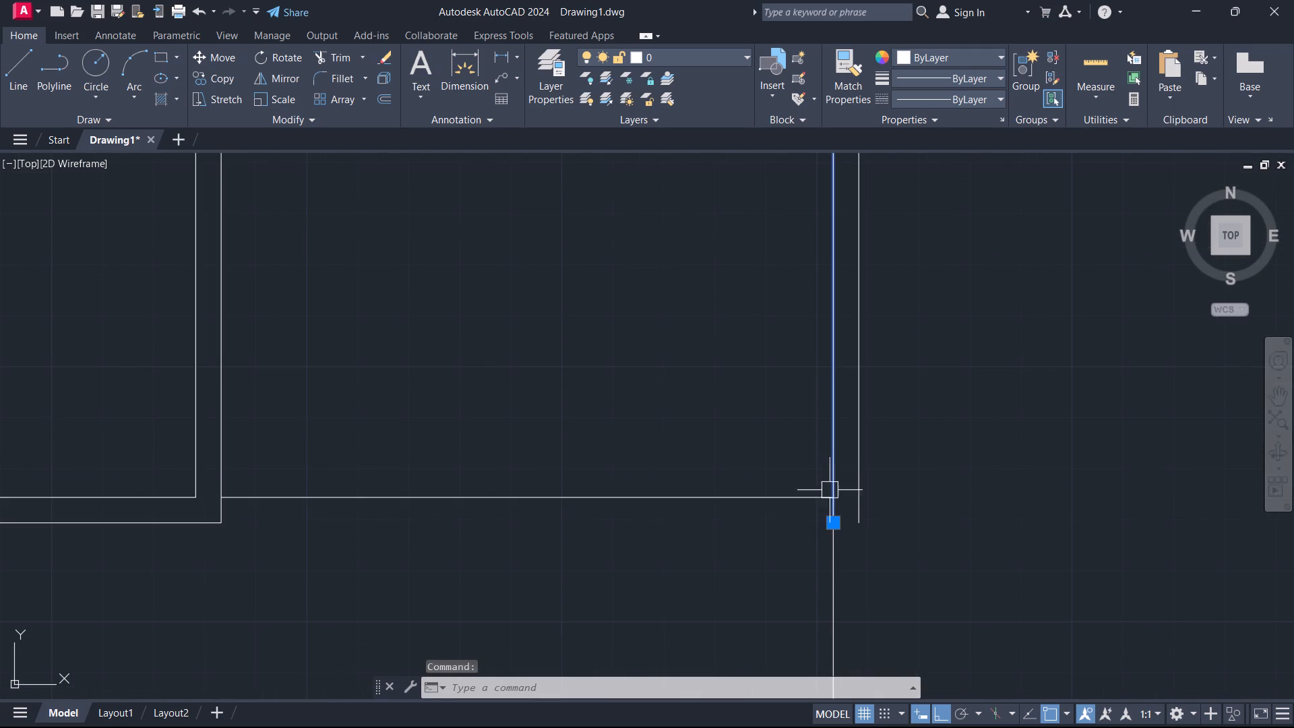
{"action": "left_click", "coordinate": [832, 551]}
{"action": "scroll", "coordinate": [832, 551], "scroll_direction": "up", "scroll_amount": 5}
{"action": "middle_click", "coordinate": [832, 551]}
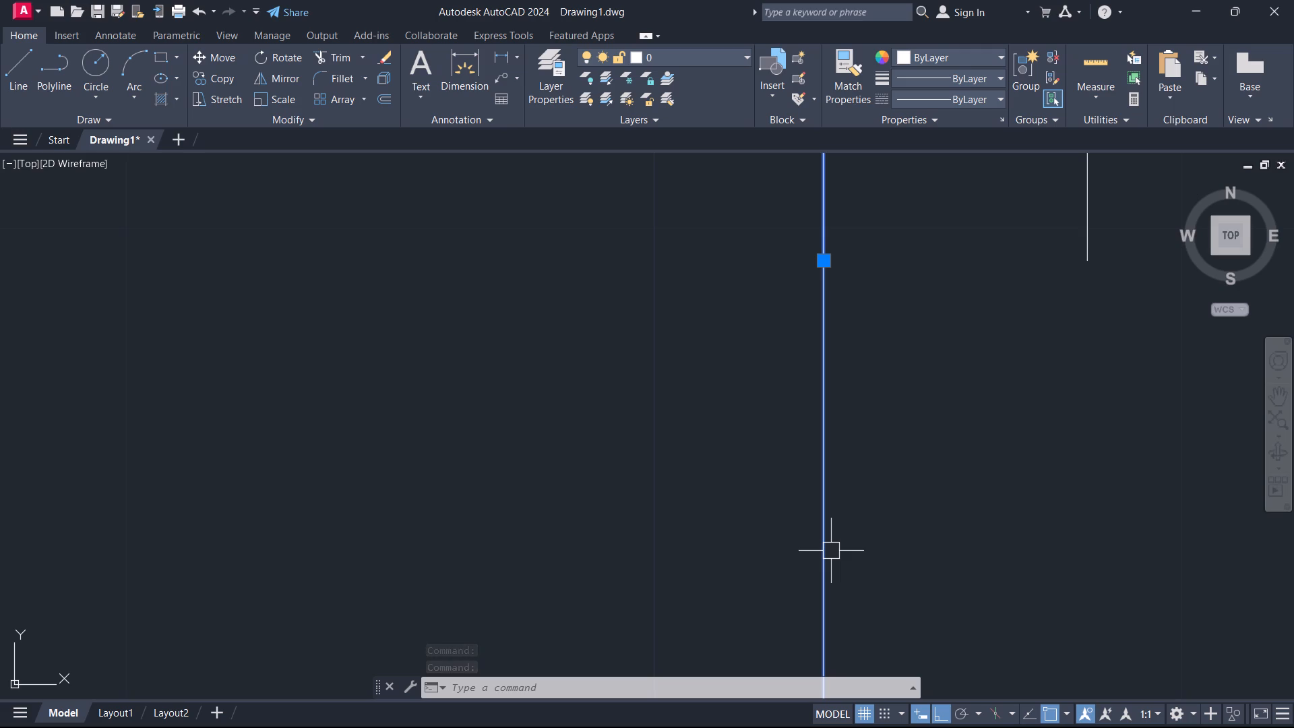
{"action": "type", "text": "j"}
{"action": "key", "text": "space"}
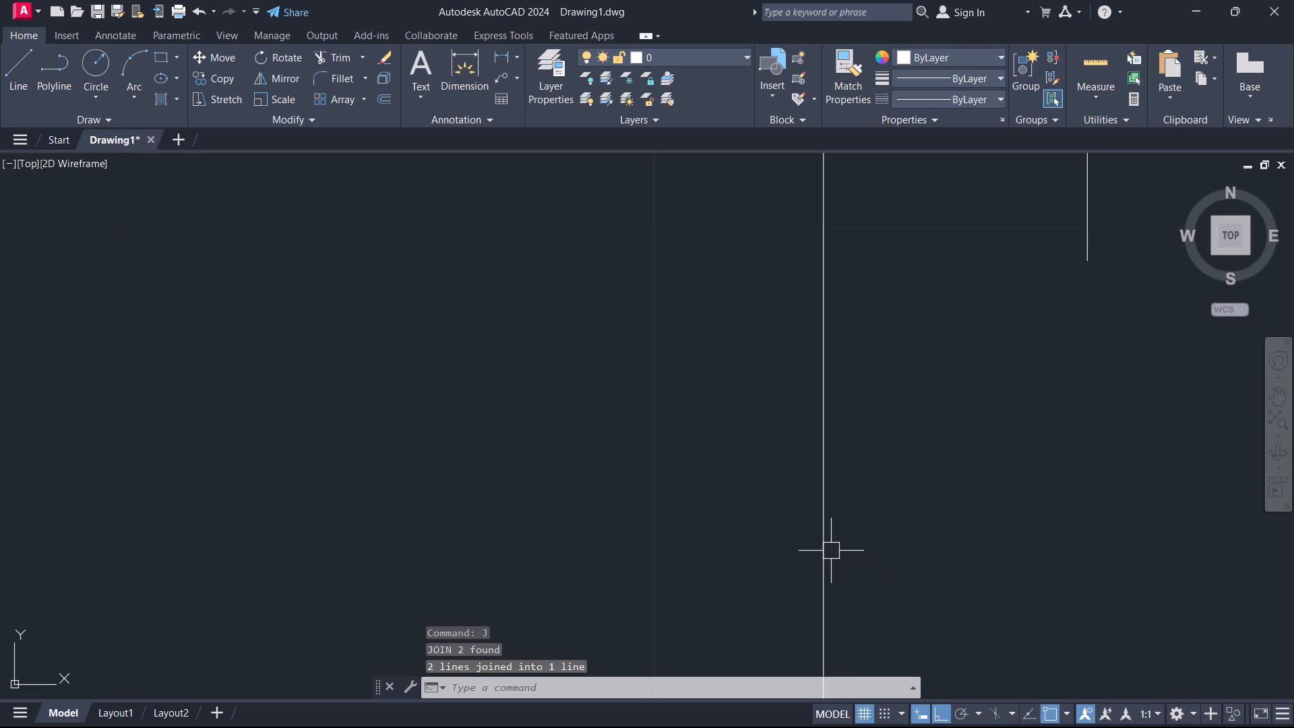
Delete the short outer right wall line of the right-hand room.
{"action": "scroll", "coordinate": [857, 440], "scroll_direction": "down", "scroll_amount": 6}
{"action": "left_click", "coordinate": [872, 435]}
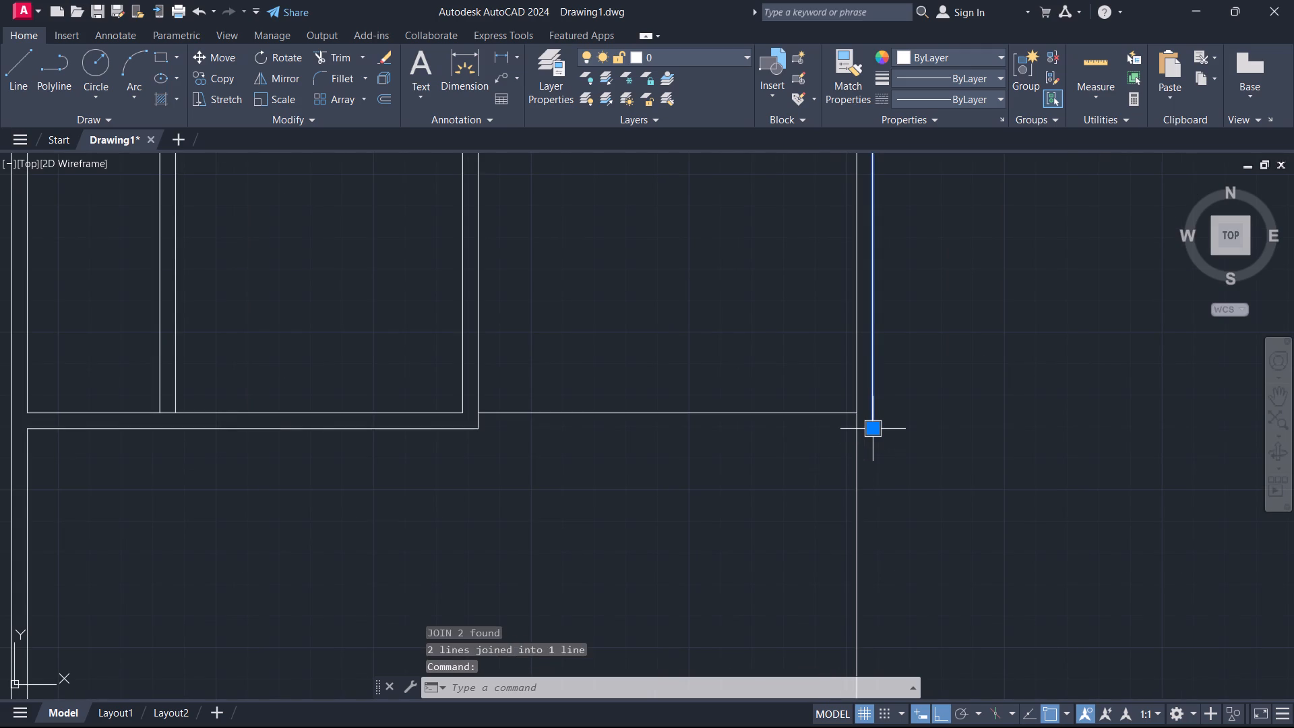
{"action": "key", "text": "Delete"}
{"action": "key", "text": "Escape"}
{"action": "key", "text": "Delete"}
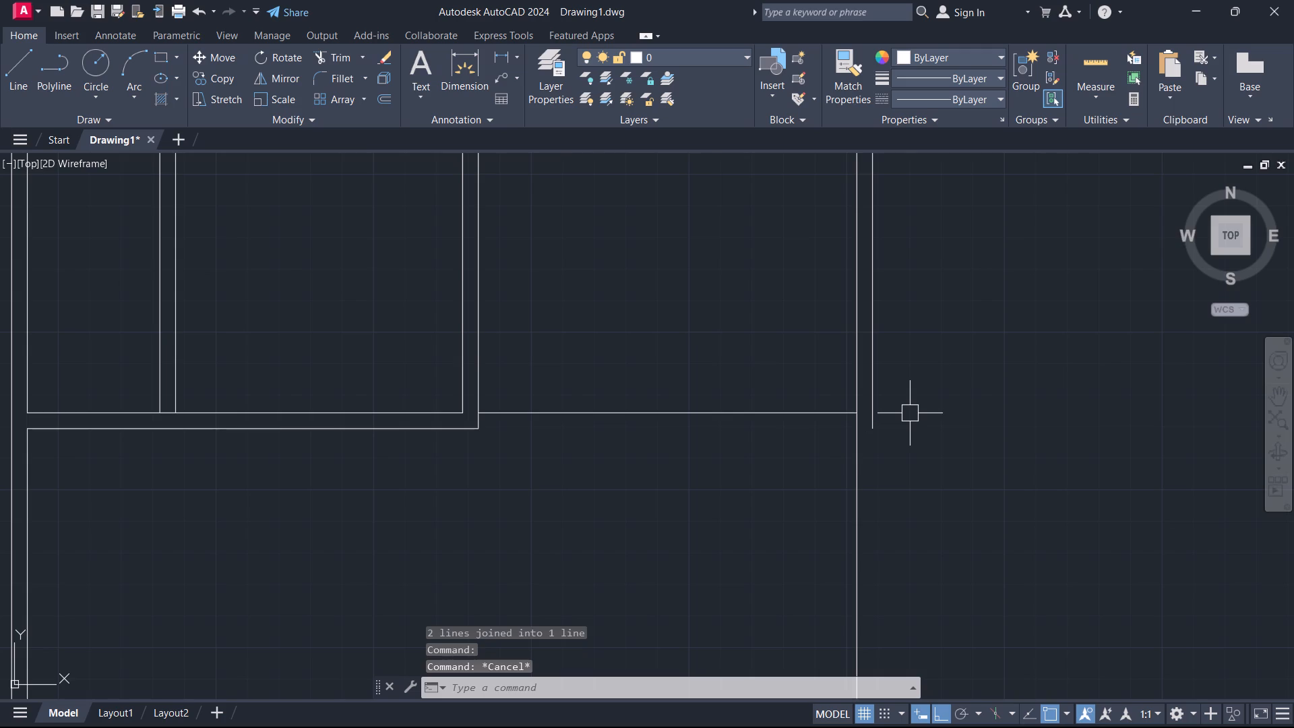
{"action": "left_click", "coordinate": [877, 397]}
{"action": "key", "text": "Delete"}
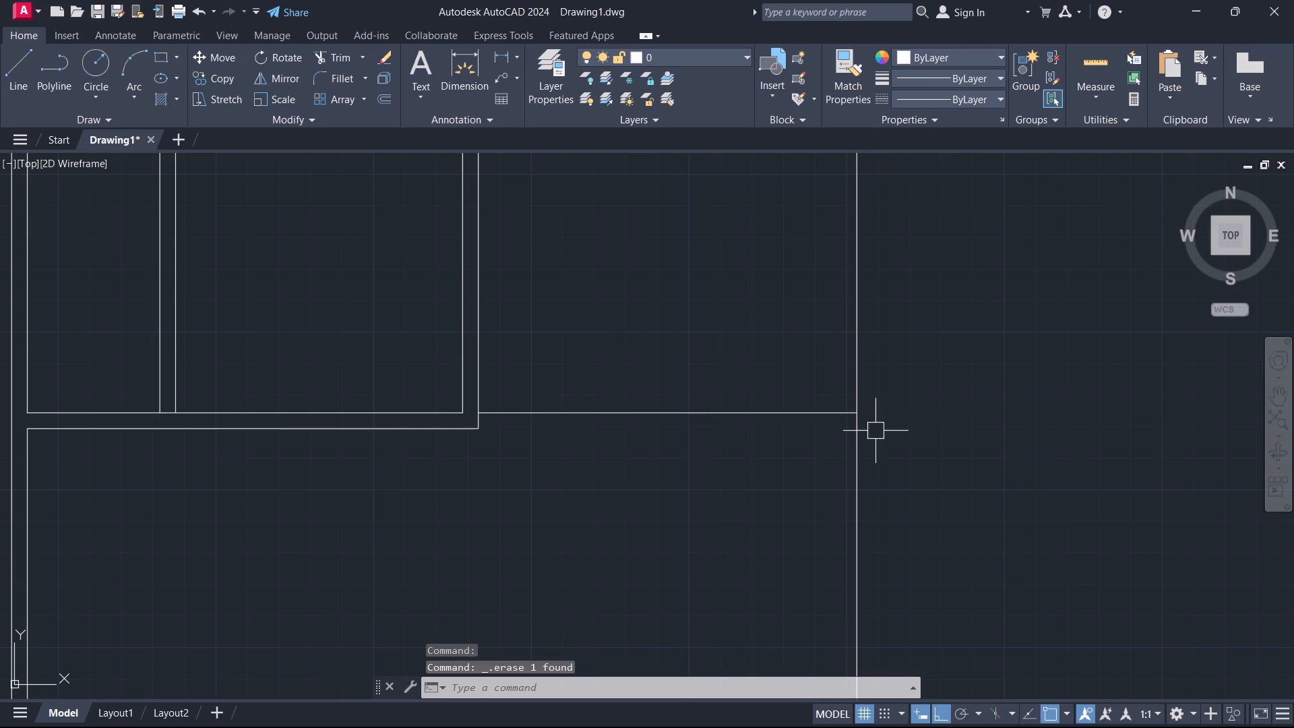
Offset the joined right wall line 5" outward to form a continuous outer wall face.
{"action": "type", "text": "o"}
{"action": "key", "text": "space"}
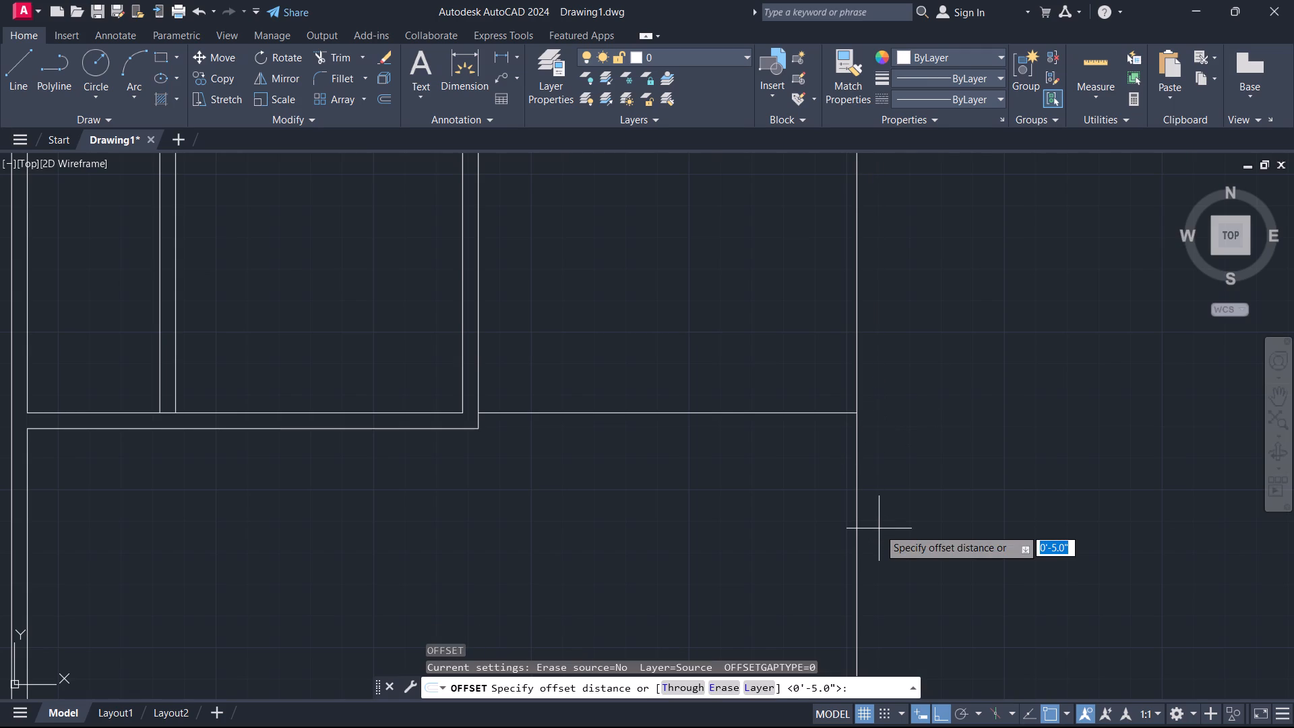
{"action": "key", "text": "space"}
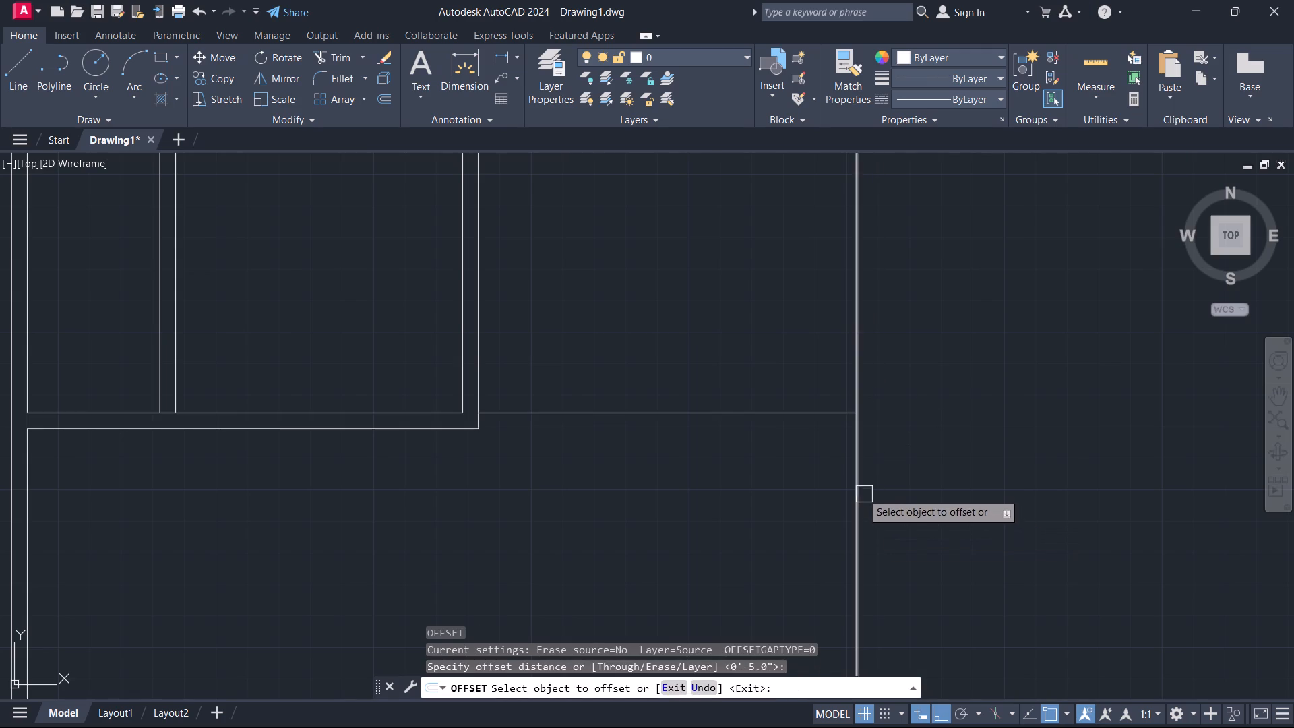
{"action": "left_click", "coordinate": [860, 489]}
{"action": "left_click", "coordinate": [922, 478]}
{"action": "key", "text": "Escape"}
Fillet the new outer right wall line with the right-hand room's upper top wall line at radius 0 to close the corner.
{"action": "scroll", "coordinate": [925, 475], "scroll_direction": "down", "scroll_amount": 1}
{"action": "scroll", "coordinate": [925, 474], "scroll_direction": "up", "scroll_amount": 1}
{"action": "scroll", "coordinate": [925, 473], "scroll_direction": "down", "scroll_amount": 2}
{"action": "scroll", "coordinate": [912, 262], "scroll_direction": "up", "scroll_amount": 1}
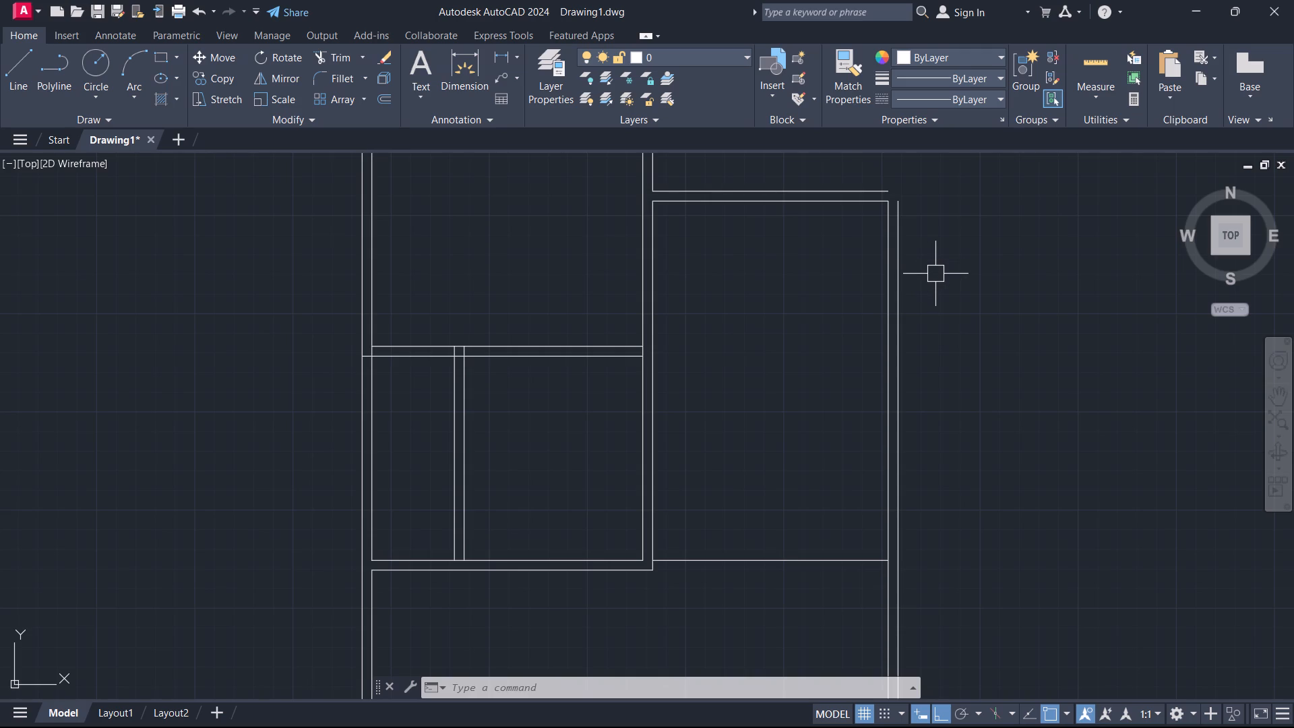
{"action": "type", "text": "f"}
{"action": "key", "text": "space"}
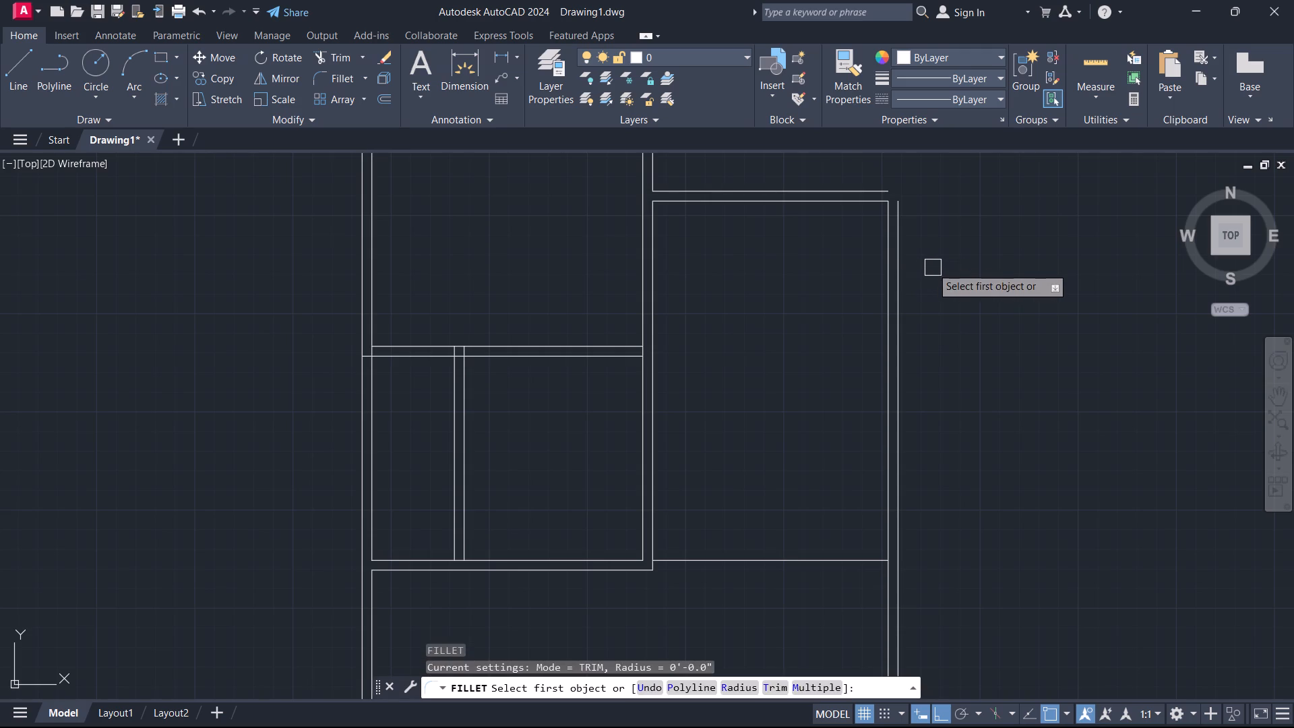
{"action": "scroll", "coordinate": [891, 229], "scroll_direction": "up", "scroll_amount": 2}
{"action": "left_click", "coordinate": [903, 231]}
{"action": "middle_click_drag", "start_coordinate": [836, 288], "coordinate": [849, 484]}
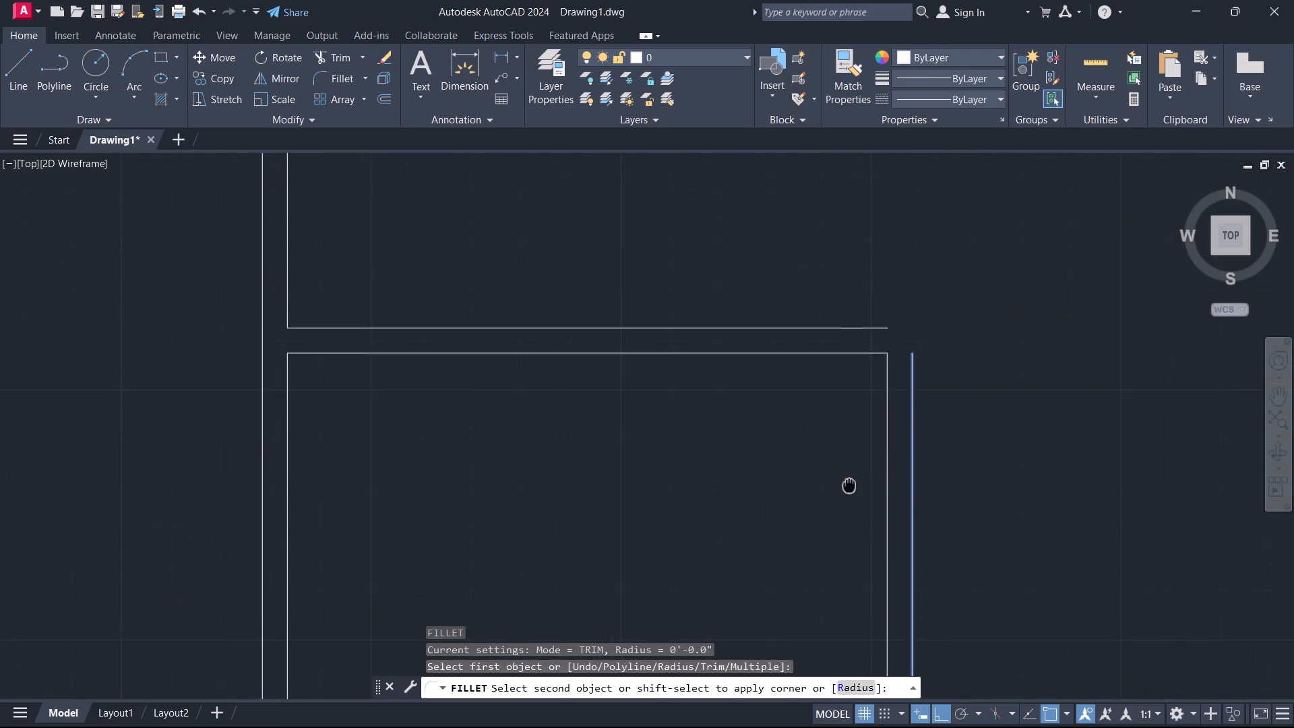
{"action": "middle_click_drag", "start_coordinate": [849, 484], "coordinate": [846, 485]}
{"action": "left_click", "coordinate": [818, 317]}
{"action": "left_click", "coordinate": [822, 328]}
{"action": "key", "text": "Escape"}
{"action": "scroll", "coordinate": [824, 338], "scroll_direction": "down", "scroll_amount": 1}
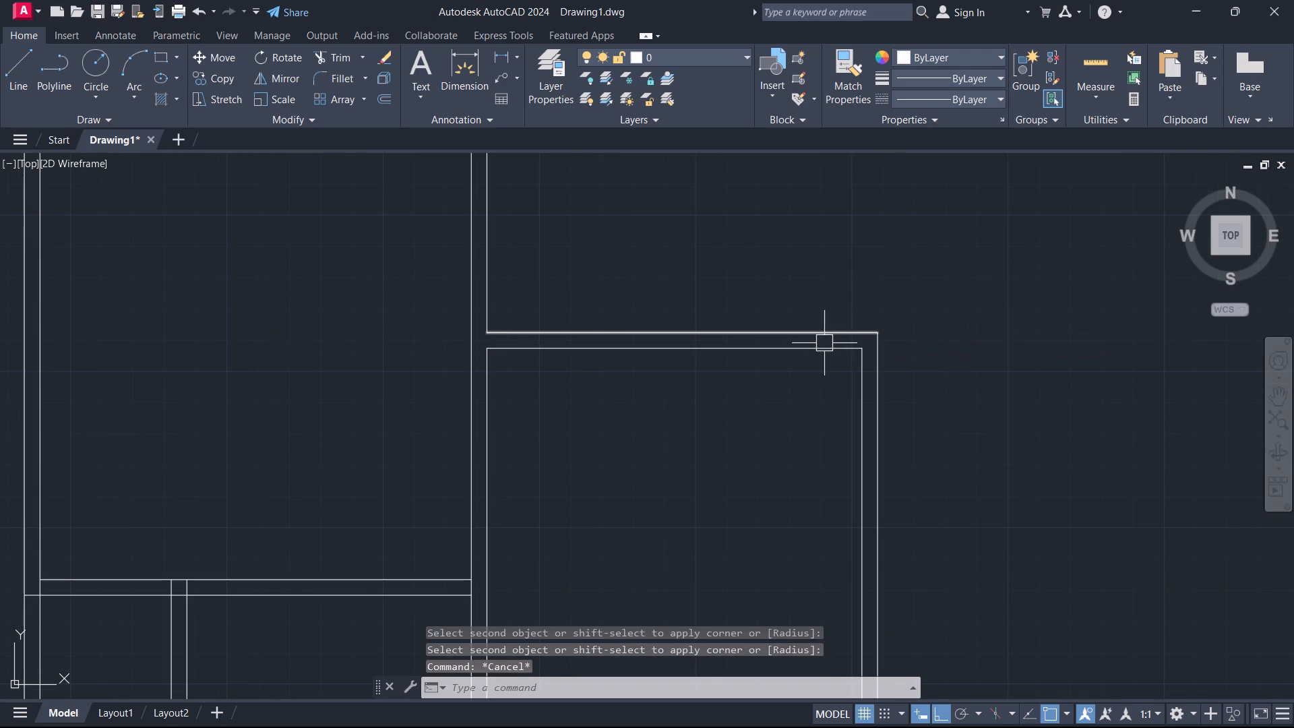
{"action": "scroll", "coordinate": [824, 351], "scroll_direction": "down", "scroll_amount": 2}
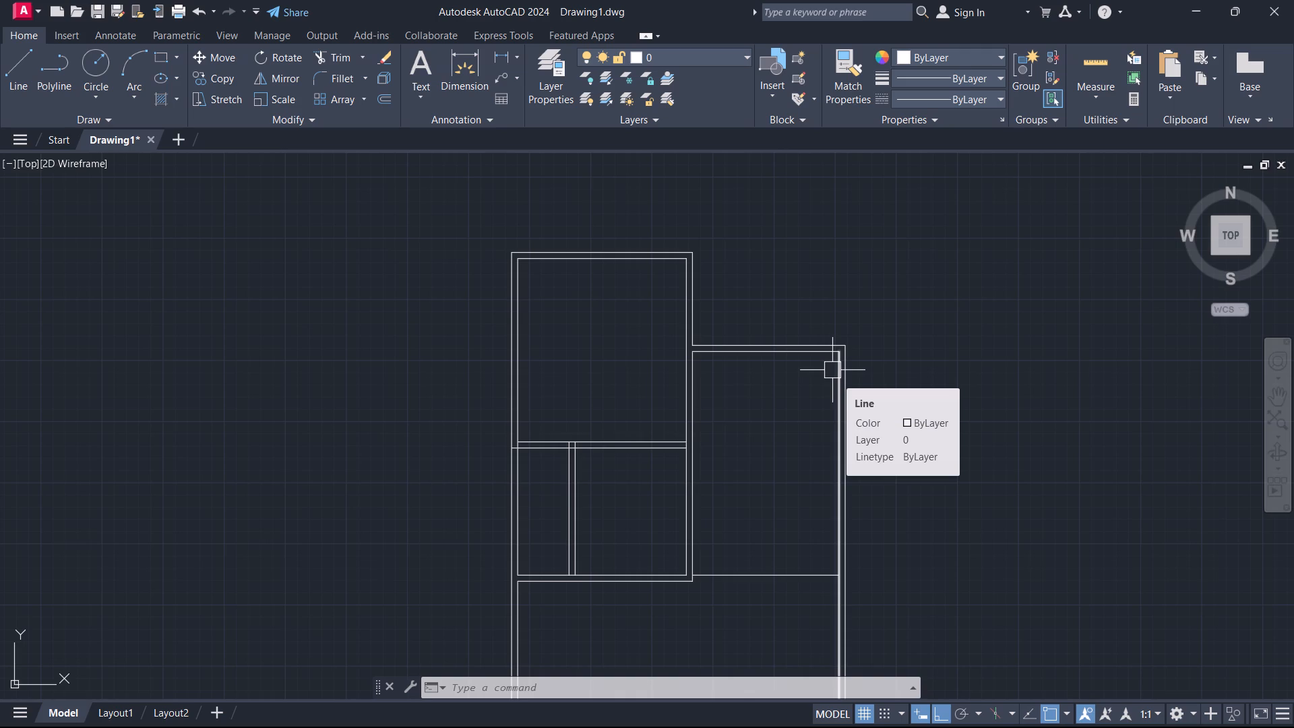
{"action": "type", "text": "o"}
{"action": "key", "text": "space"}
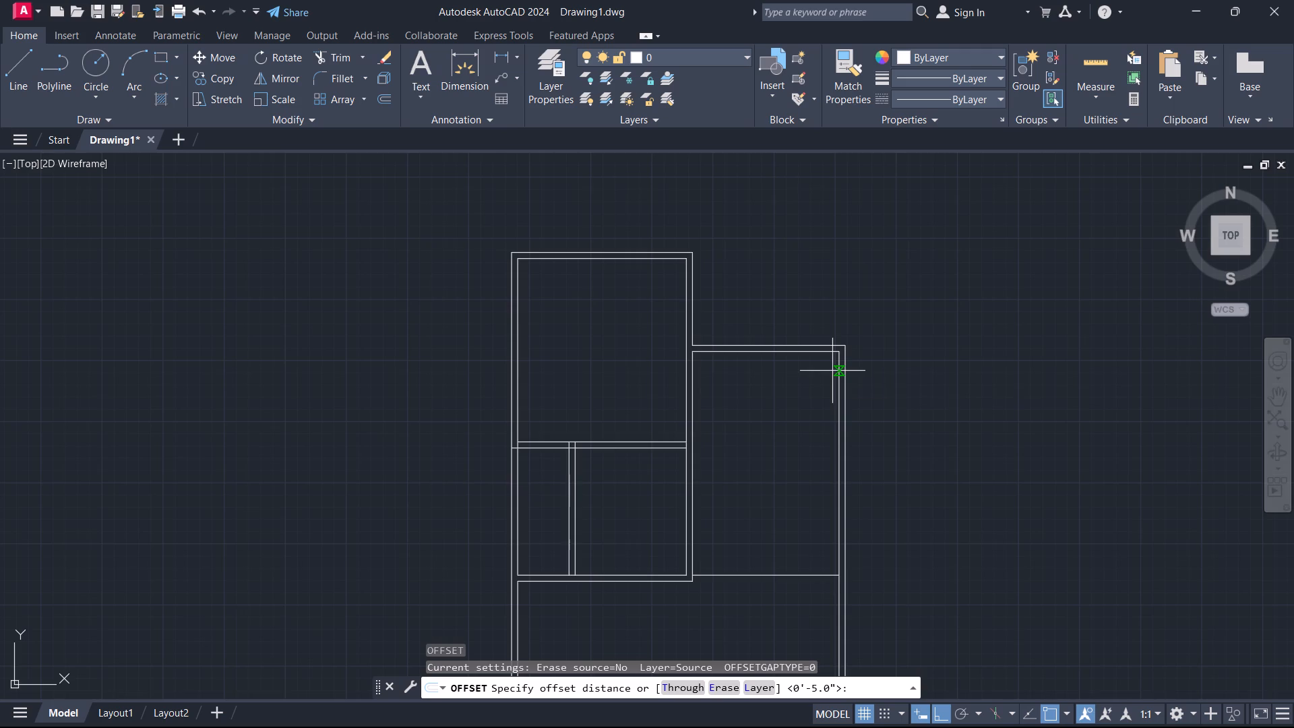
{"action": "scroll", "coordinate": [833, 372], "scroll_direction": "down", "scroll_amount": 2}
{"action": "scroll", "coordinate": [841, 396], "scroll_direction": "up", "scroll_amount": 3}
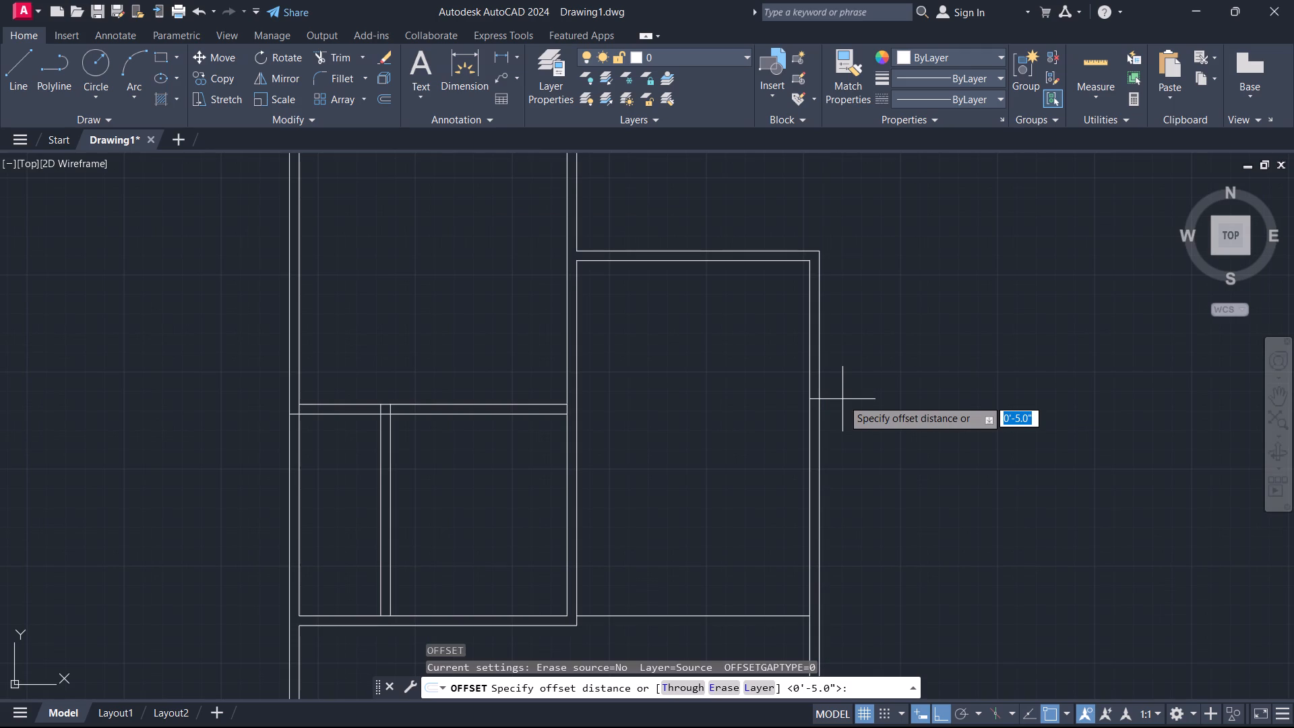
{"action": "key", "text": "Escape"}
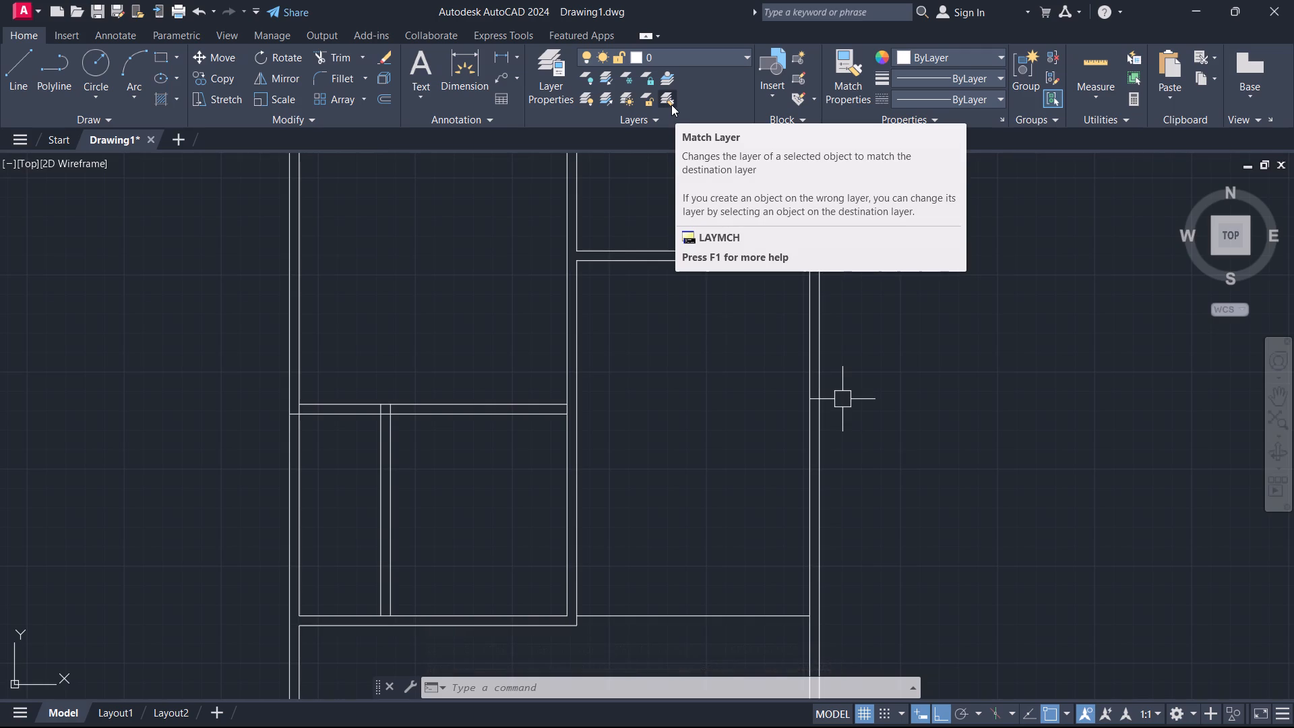
Offset the right-hand room's outer right wall line 10'6" to the right.
{"action": "scroll", "coordinate": [715, 267], "scroll_direction": "down", "scroll_amount": 4}
{"action": "scroll", "coordinate": [714, 273], "scroll_direction": "up", "scroll_amount": 3}
{"action": "middle_click_drag", "start_coordinate": [663, 344], "coordinate": [679, 477]}
{"action": "scroll", "coordinate": [834, 394], "scroll_direction": "down", "scroll_amount": 2}
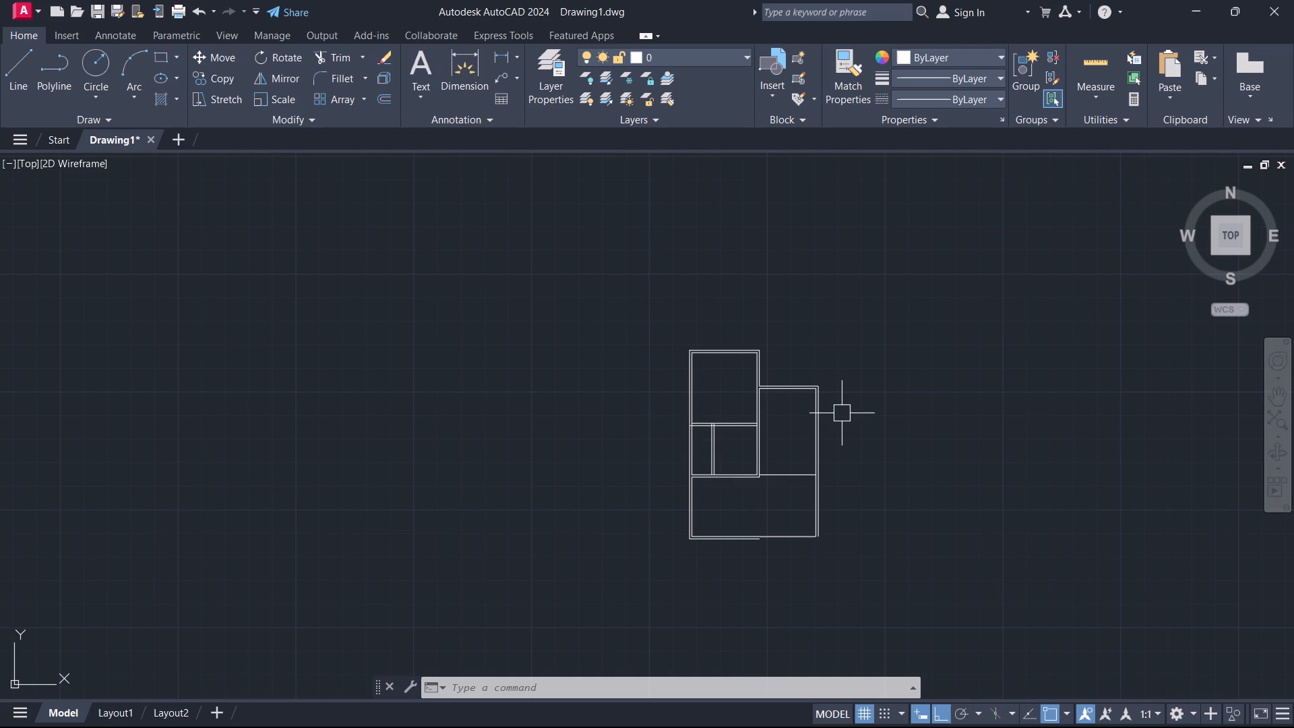
{"action": "scroll", "coordinate": [836, 440], "scroll_direction": "up", "scroll_amount": 1}
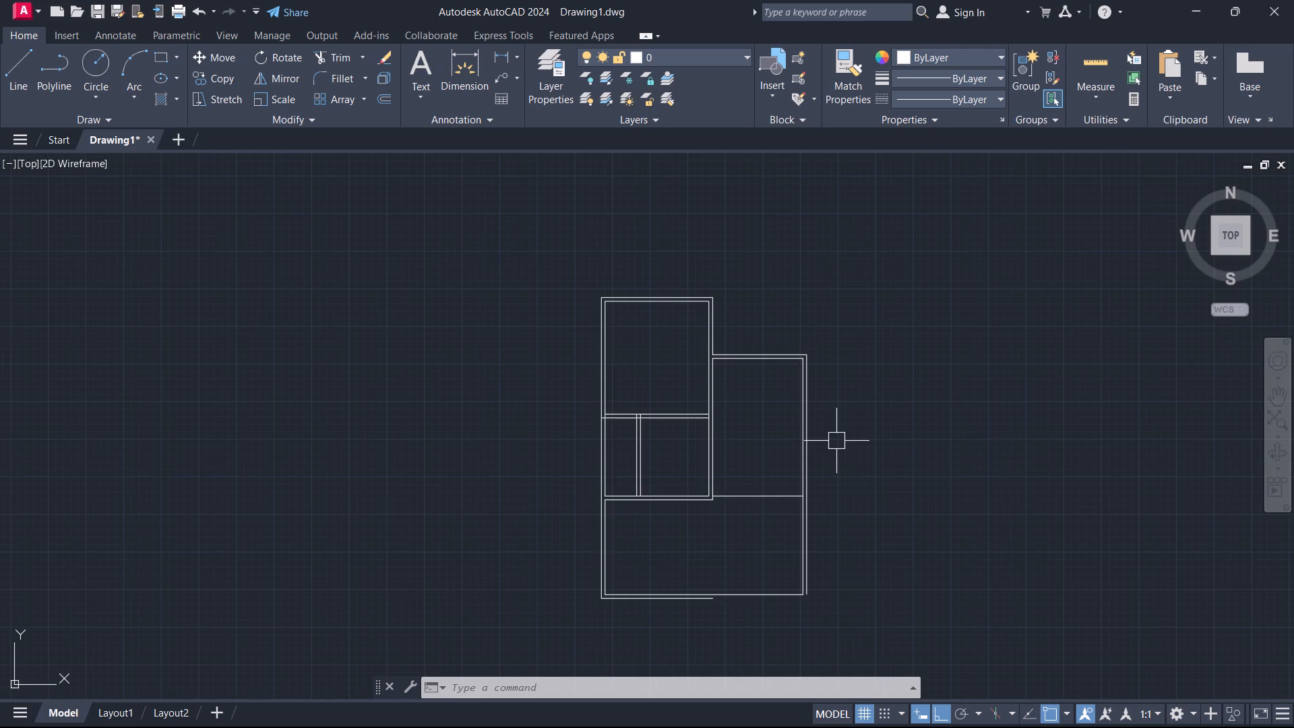
{"action": "type", "text": "o"}
{"action": "key", "text": "space"}
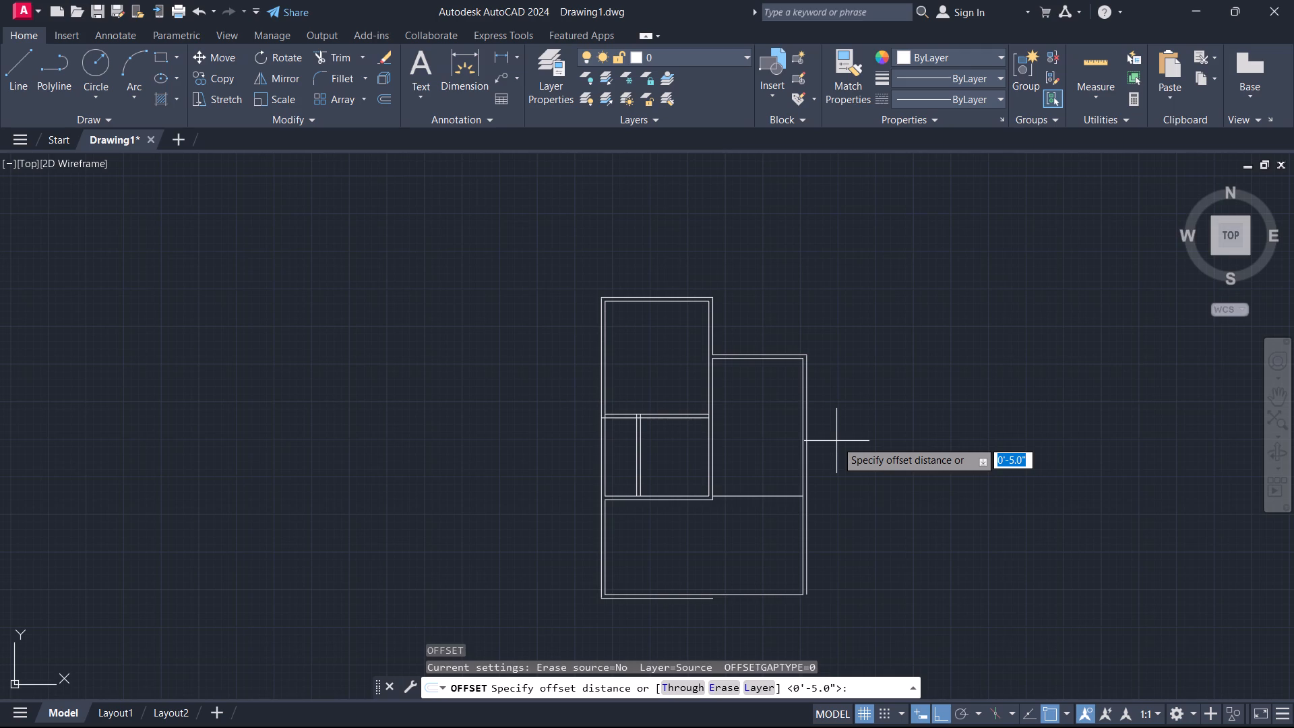
{"action": "type", "text": "10'"}
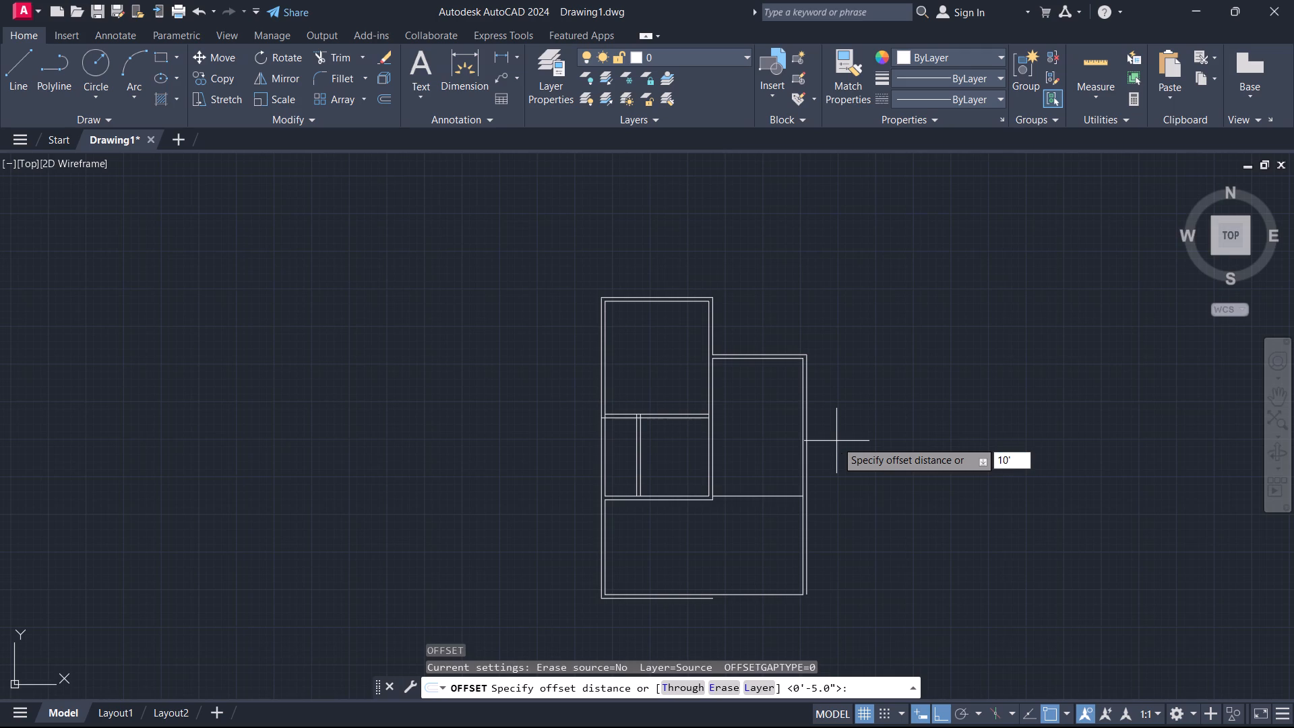
{"action": "key", "text": "6"}
{"action": "key", "text": "Return"}
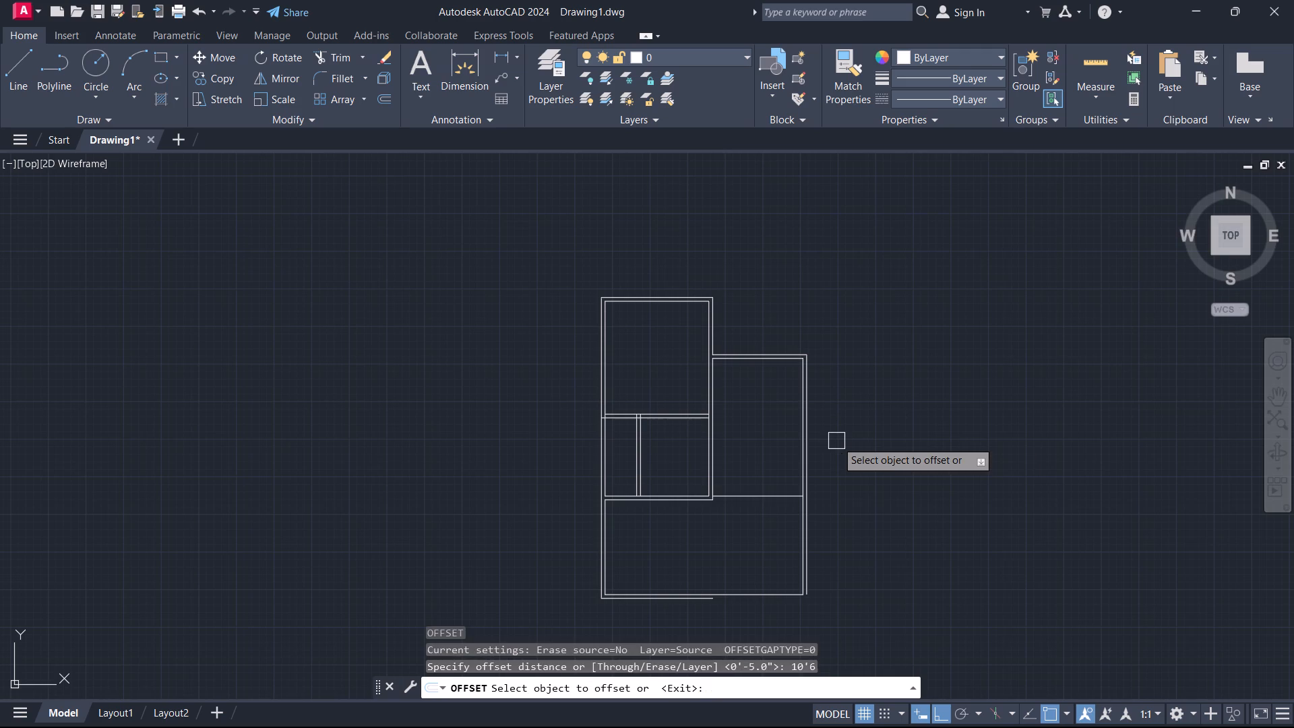
{"action": "scroll", "coordinate": [784, 511], "scroll_direction": "up", "scroll_amount": 2}
{"action": "left_click", "coordinate": [843, 378]}
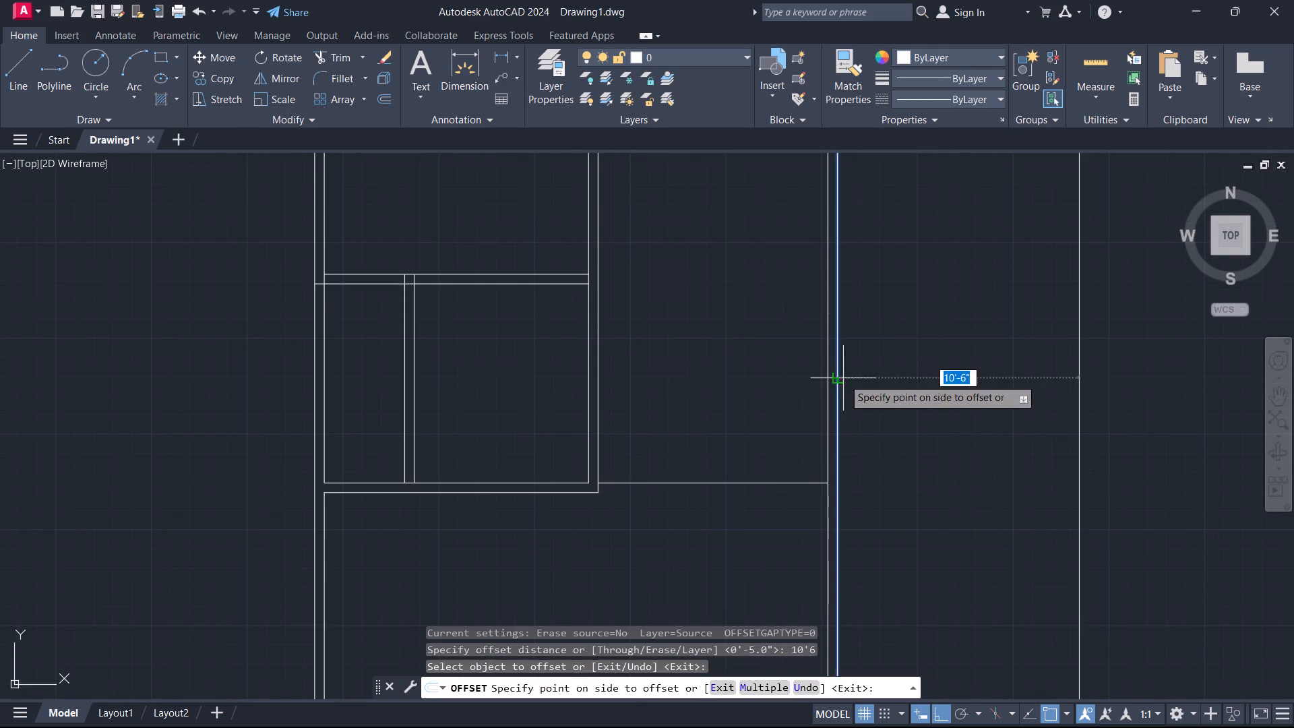
{"action": "left_click", "coordinate": [900, 344]}
{"action": "key", "text": "Escape"}
Offset the new far-right vertical line 5" outward to give that wall its thickness.
{"action": "type", "text": "o"}
{"action": "key", "text": "space"}
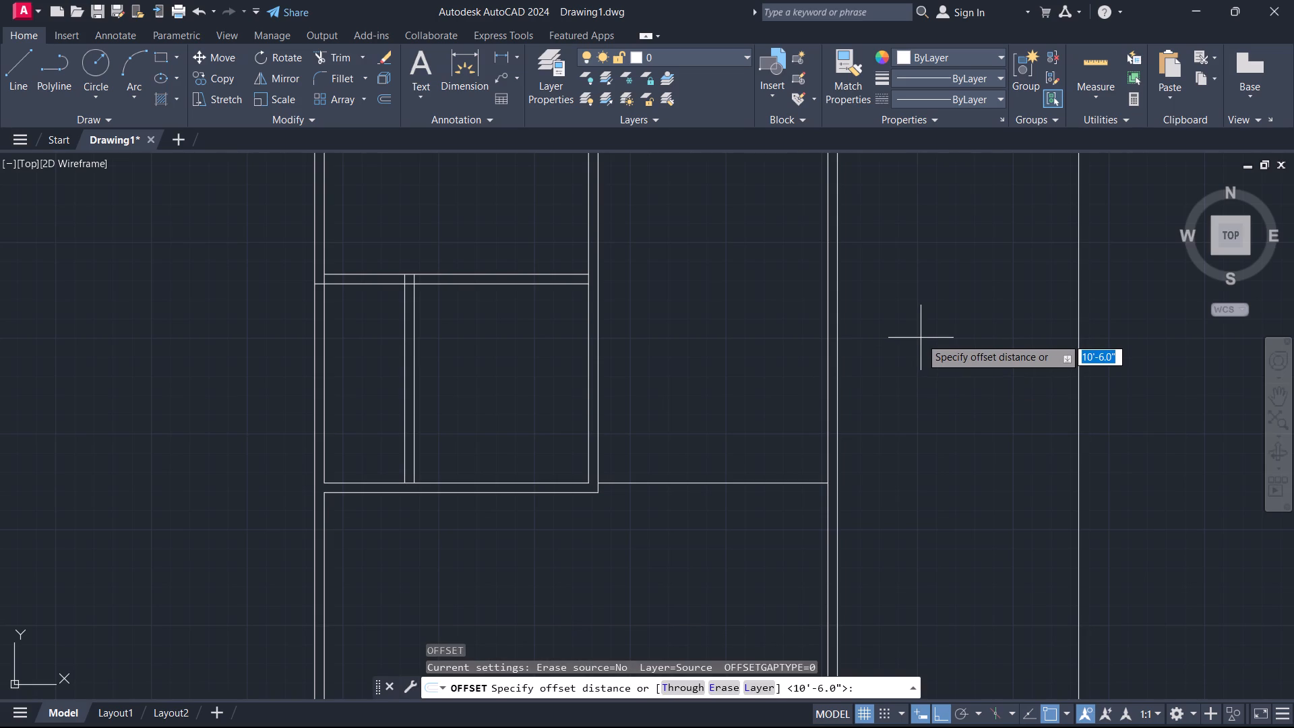
{"action": "key", "text": "5"}
{"action": "key", "text": "Return"}
{"action": "key", "text": "Return"}
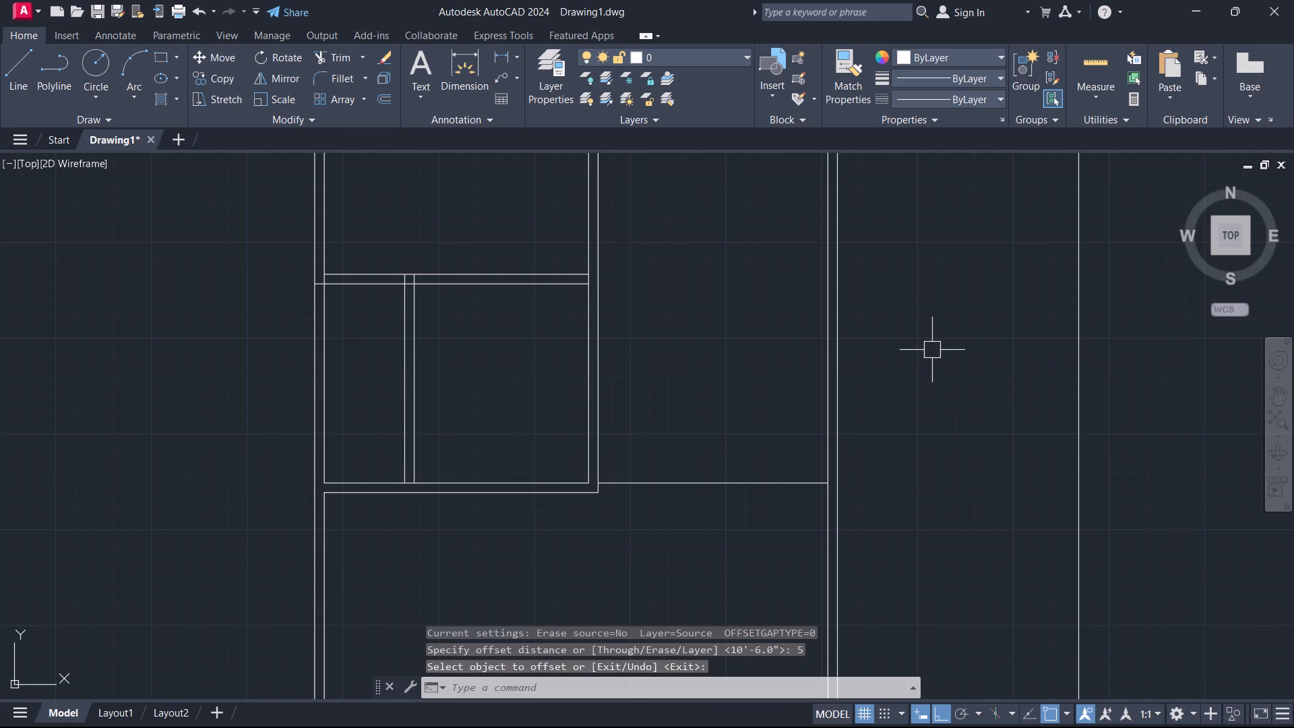
{"action": "key", "text": "space"}
{"action": "key", "text": "space"}
{"action": "left_click_drag", "start_coordinate": [1078, 357], "coordinate": [1085, 359]}
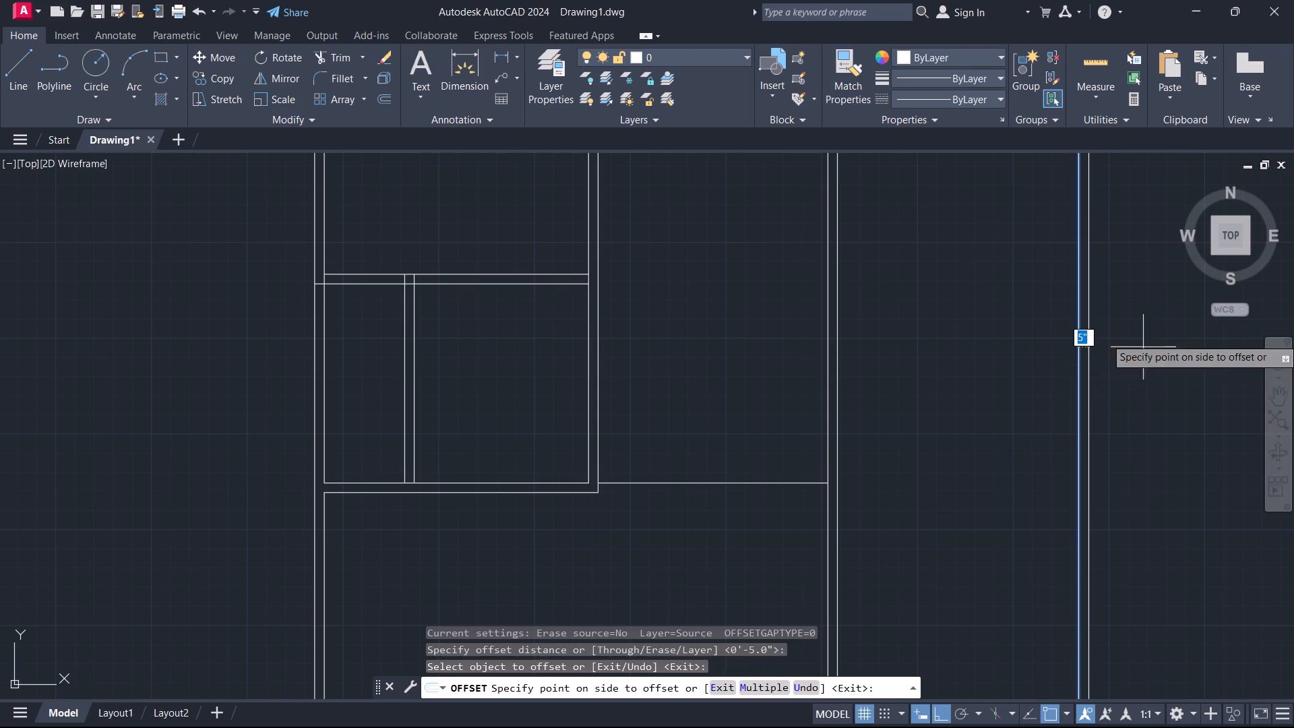
{"action": "left_click", "coordinate": [1234, 338]}
{"action": "key", "text": "Escape"}
Fillet the upper-left room's outer top wall line with the outermost far-right vertical line at radius 0 to form the outer corner.
{"action": "scroll", "coordinate": [1158, 411], "scroll_direction": "down", "scroll_amount": 2}
{"action": "scroll", "coordinate": [898, 294], "scroll_direction": "up", "scroll_amount": 1}
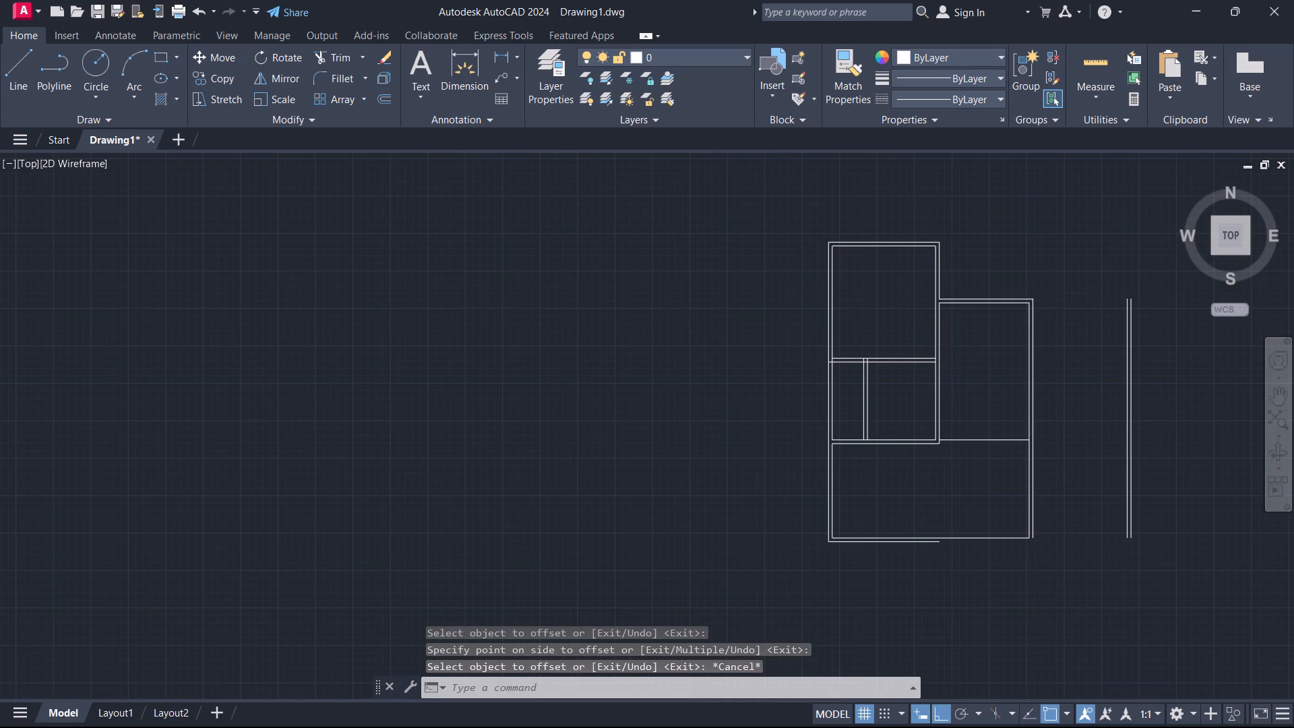
{"action": "scroll", "coordinate": [898, 293], "scroll_direction": "up", "scroll_amount": 1}
{"action": "middle_click_drag", "start_coordinate": [897, 291], "coordinate": [906, 326]}
{"action": "key", "text": "f"}
{"action": "key", "text": "space"}
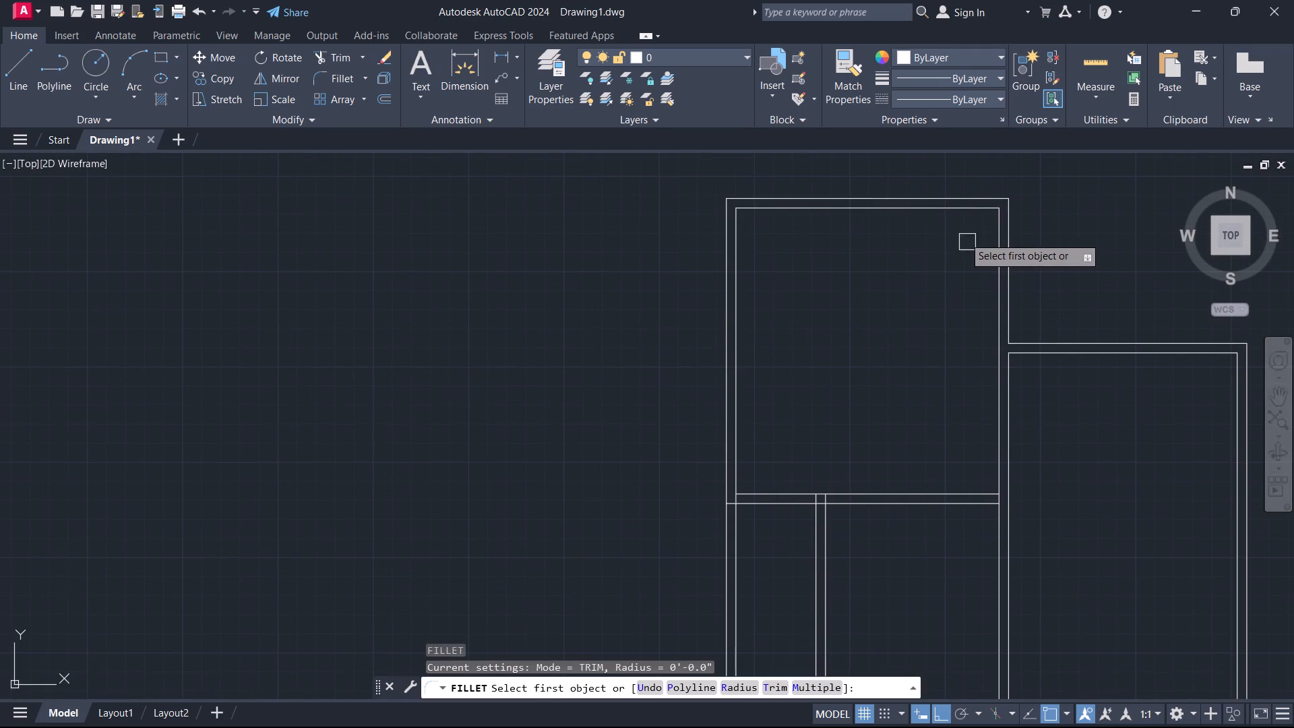
{"action": "left_click", "coordinate": [956, 192]}
{"action": "scroll", "coordinate": [967, 218], "scroll_direction": "down", "scroll_amount": 3}
{"action": "middle_click_drag", "start_coordinate": [967, 226], "coordinate": [832, 272]}
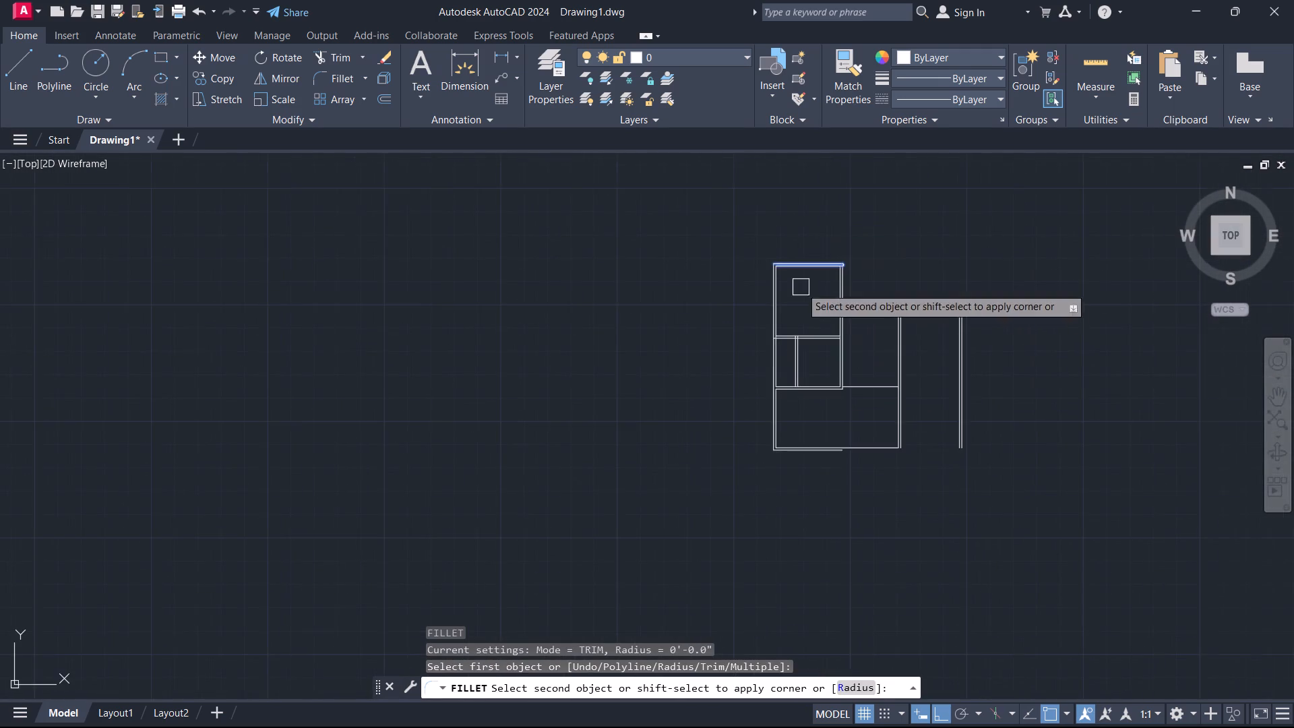
{"action": "scroll", "coordinate": [859, 321], "scroll_direction": "up", "scroll_amount": 2}
{"action": "scroll", "coordinate": [1012, 287], "scroll_direction": "up", "scroll_amount": 2}
{"action": "middle_click_drag", "start_coordinate": [1090, 291], "coordinate": [946, 363]}
{"action": "left_click", "coordinate": [1051, 322]}
Fillet the upper-left room's inner top wall line with the inner far-right vertical line to form the inner corner.
{"action": "scroll", "coordinate": [910, 320], "scroll_direction": "down", "scroll_amount": 1}
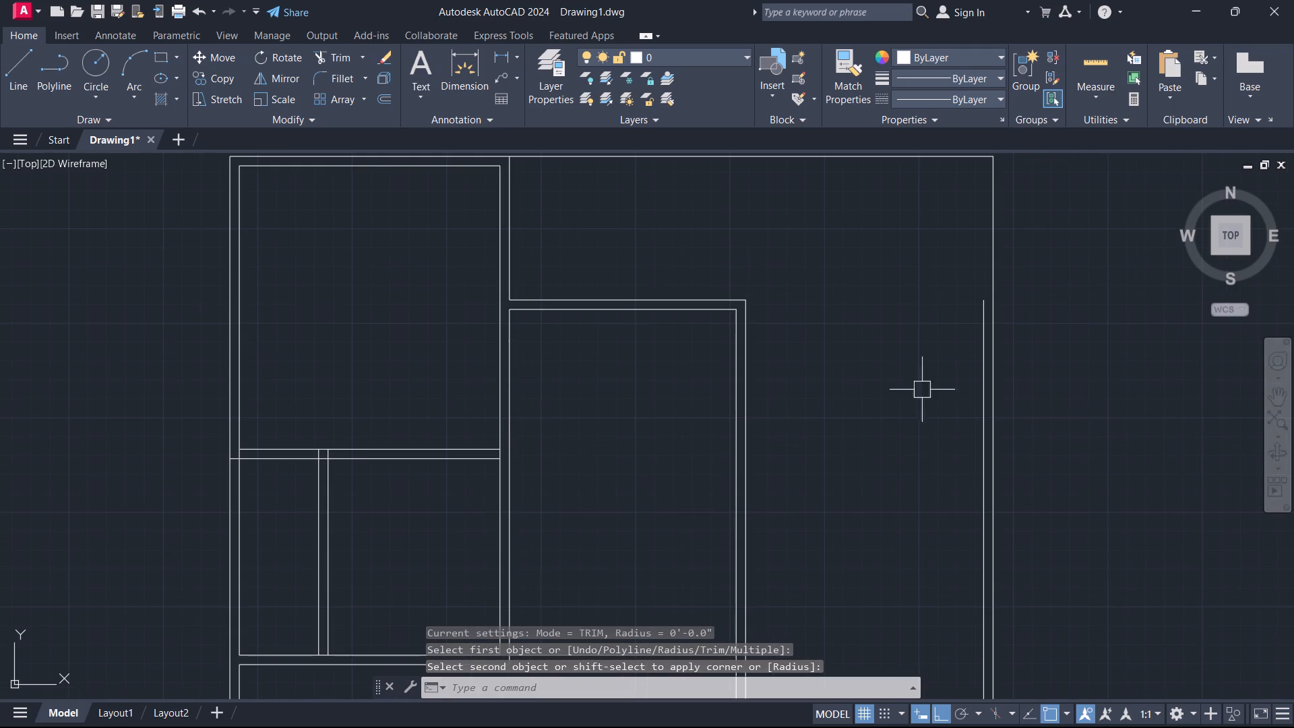
{"action": "key", "text": "space"}
{"action": "left_click", "coordinate": [471, 173]}
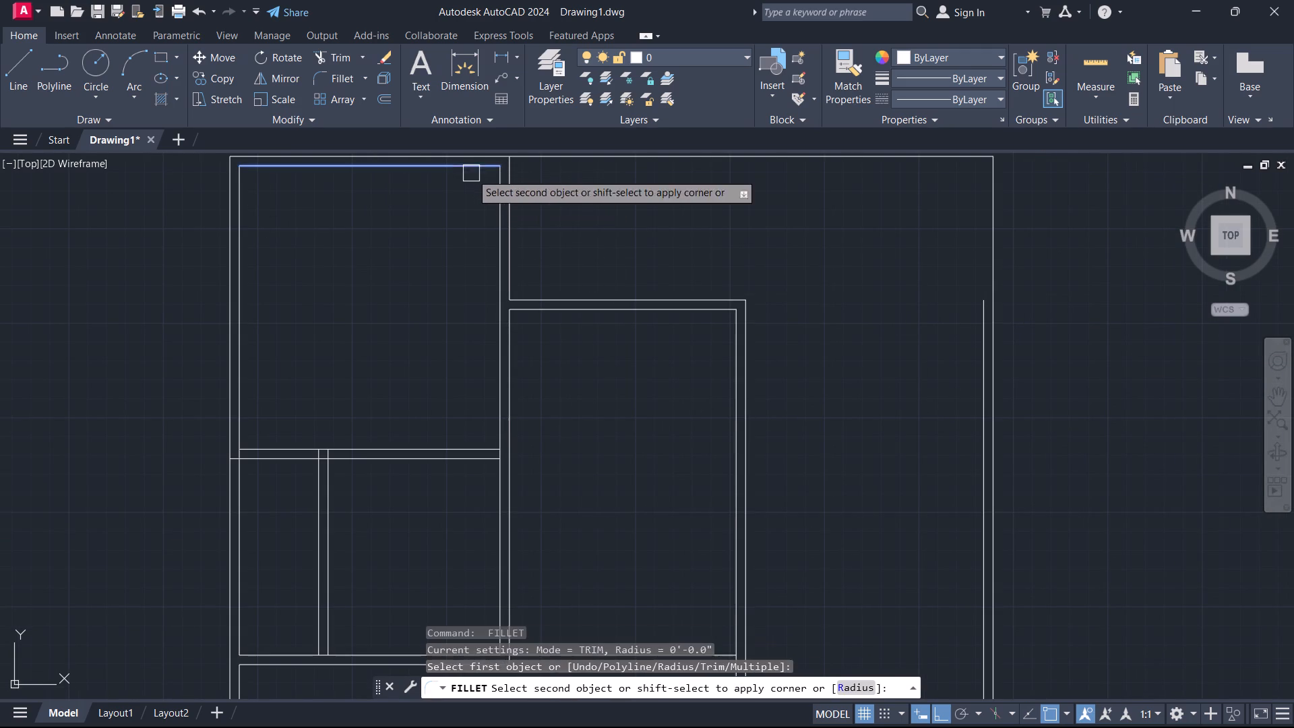
{"action": "left_click", "coordinate": [979, 350]}
{"action": "key", "text": "Escape"}
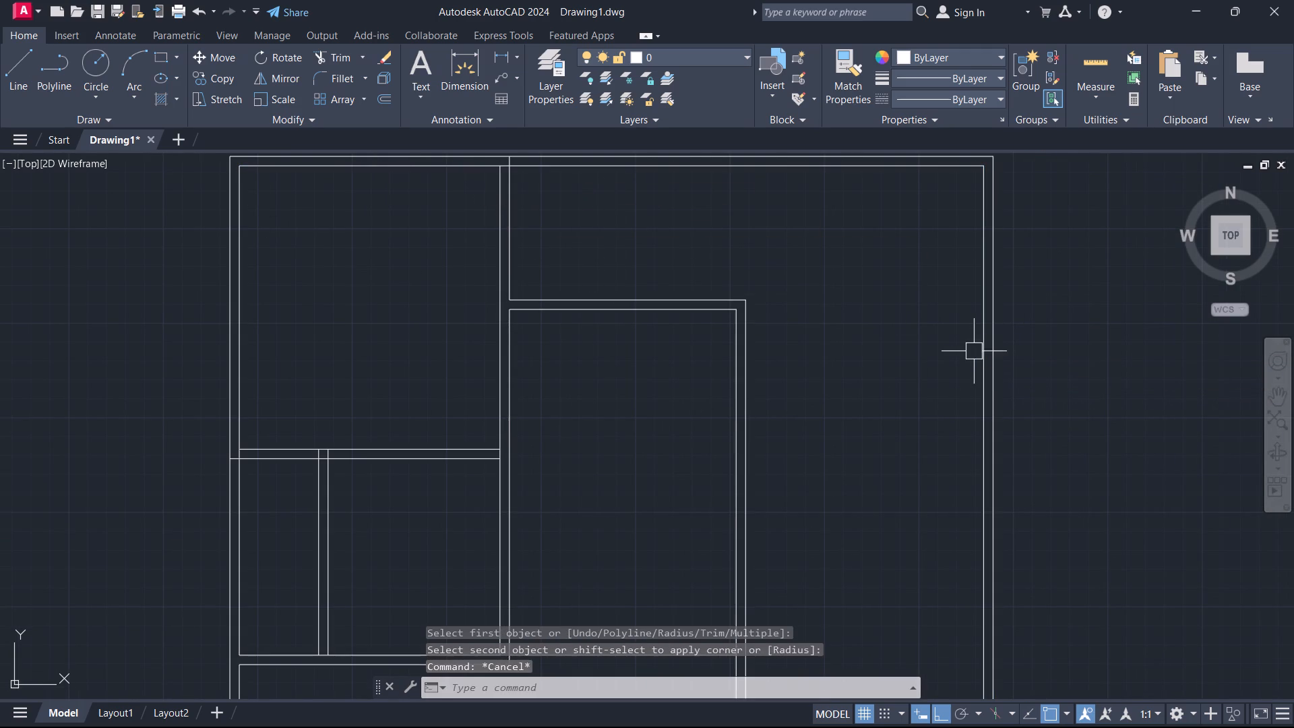
Extend both lines of the wall between the middle and far-right rooms up to the top wall.
{"action": "type", "text": "ex"}
{"action": "key", "text": "space"}
{"action": "left_click", "coordinate": [820, 412]}
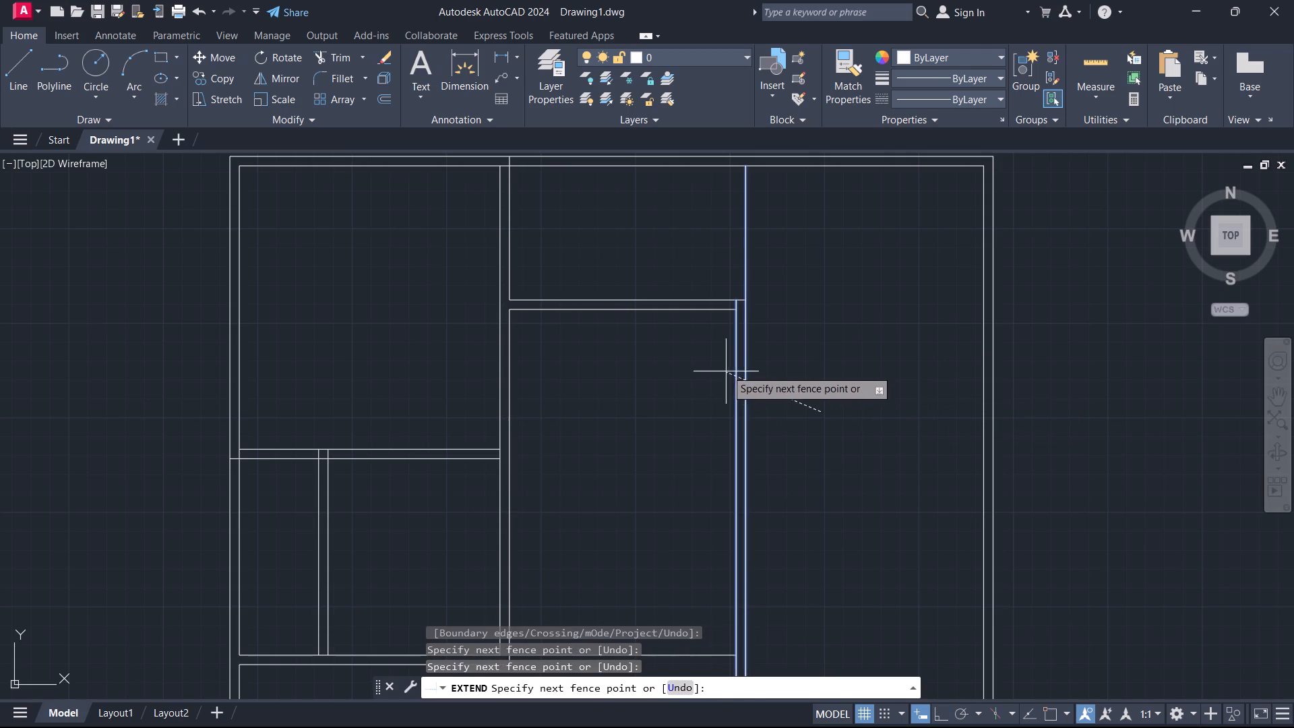
{"action": "left_click", "coordinate": [720, 354]}
{"action": "left_click", "coordinate": [731, 341]}
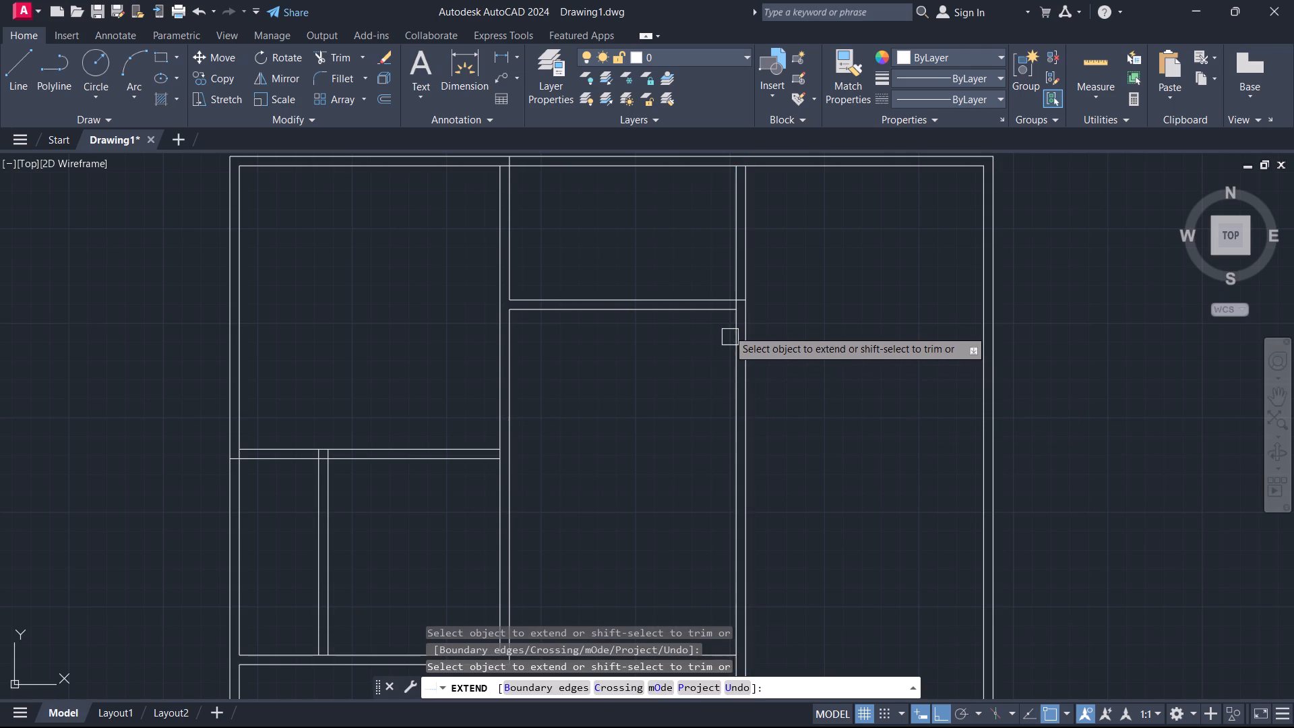
{"action": "left_click", "coordinate": [733, 338]}
{"action": "key", "text": "Escape"}
Trim the top wall lines spanning the space between the upper-left room and the new far-right room.
{"action": "scroll", "coordinate": [730, 233], "scroll_direction": "up", "scroll_amount": 1}
{"action": "middle_click_drag", "start_coordinate": [730, 232], "coordinate": [737, 292]}
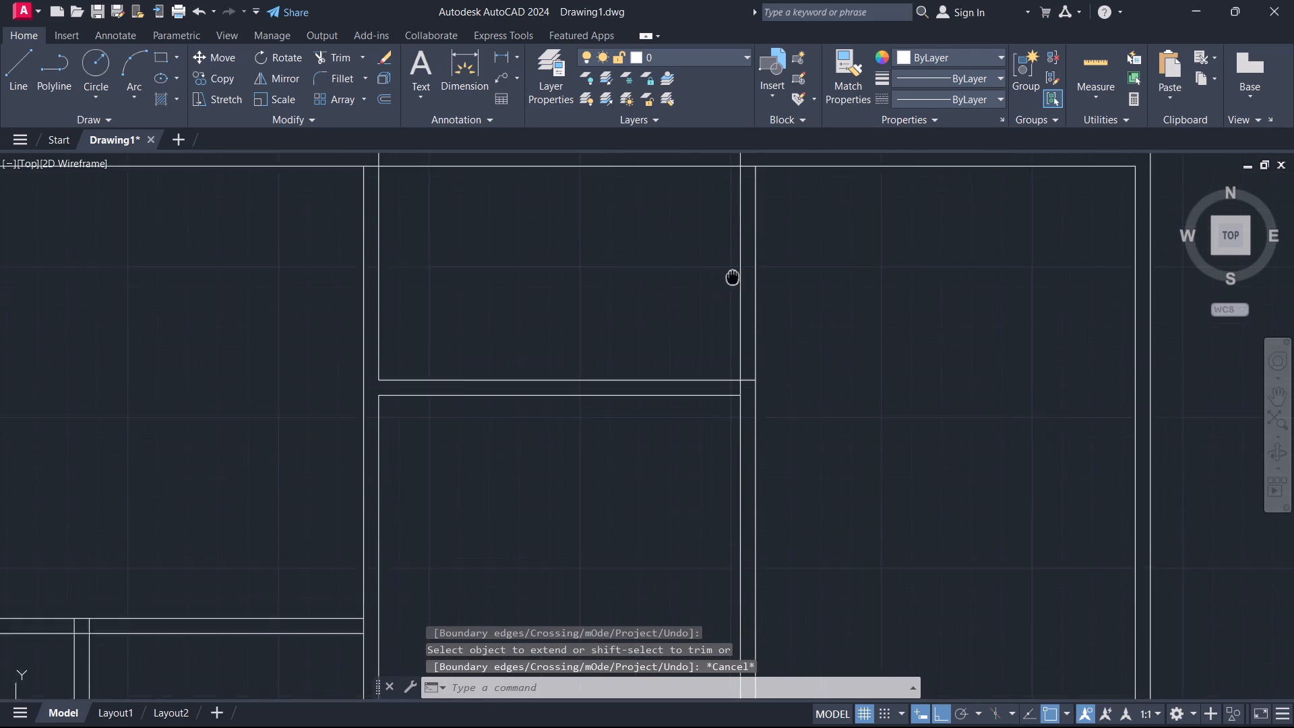
{"action": "middle_click_drag", "start_coordinate": [737, 292], "coordinate": [748, 320]}
{"action": "scroll", "coordinate": [748, 320], "scroll_direction": "down", "scroll_amount": 1}
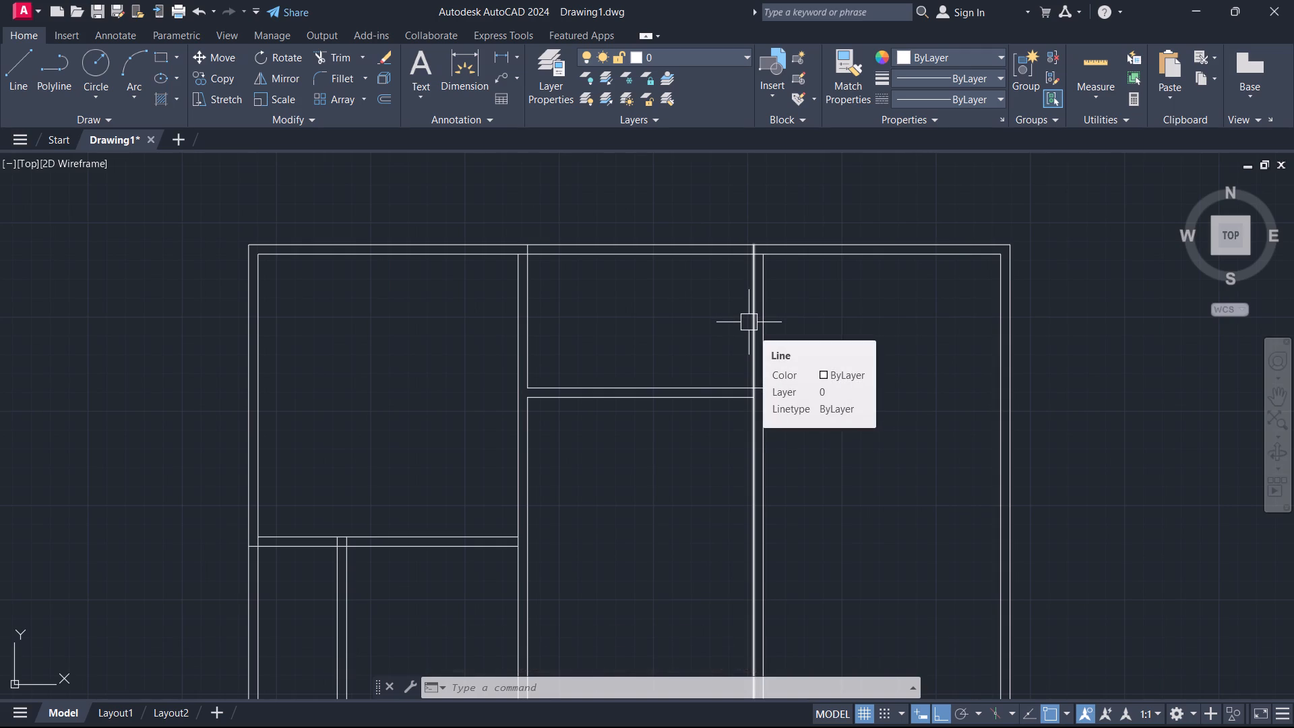
{"action": "type", "text": "tr"}
{"action": "key", "text": "space"}
{"action": "left_click", "coordinate": [641, 280]}
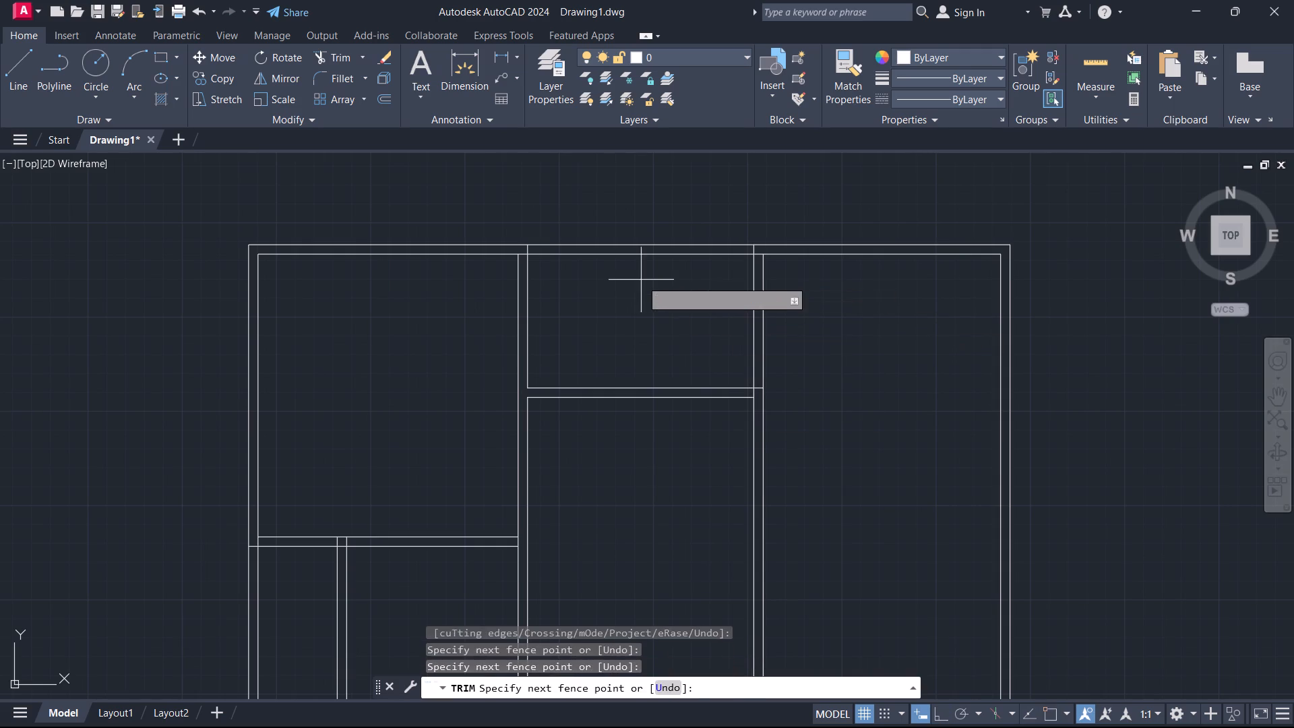
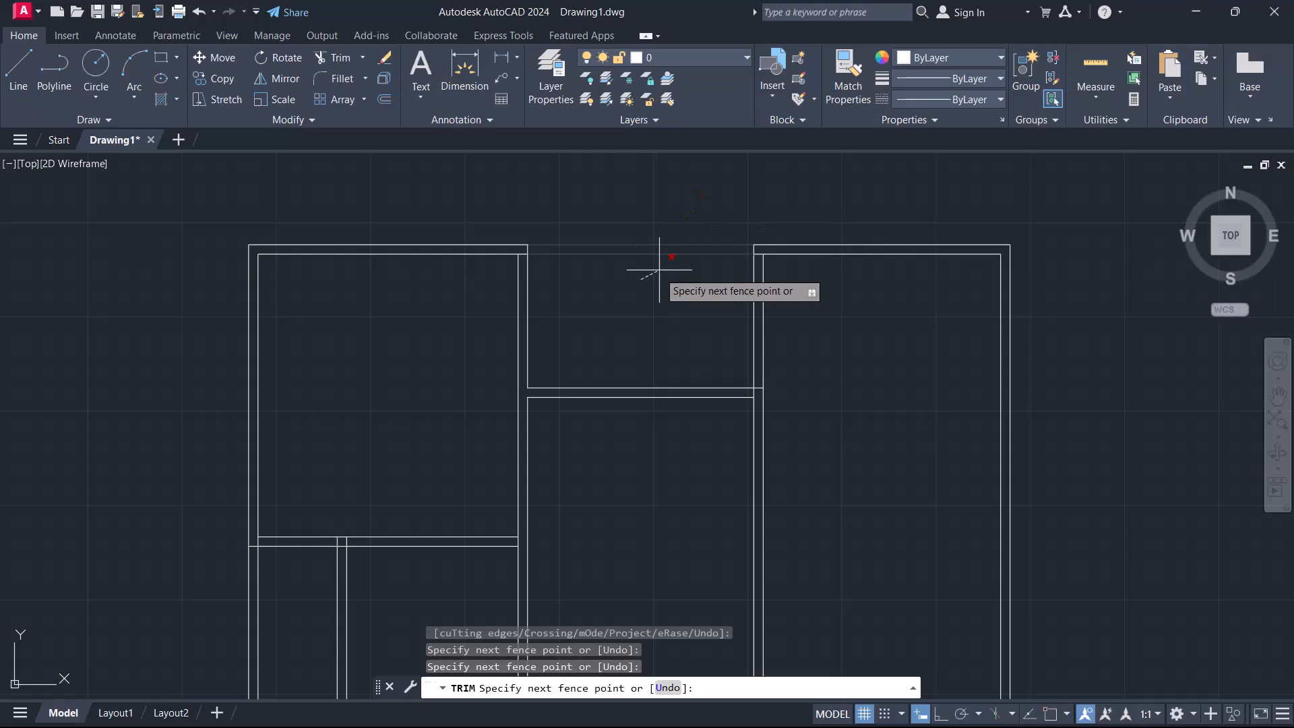
Trim away both top wall lines spanning the gap between the upper-left room and the far-right room.
{"action": "scroll", "coordinate": [658, 272], "scroll_direction": "up", "scroll_amount": 2}
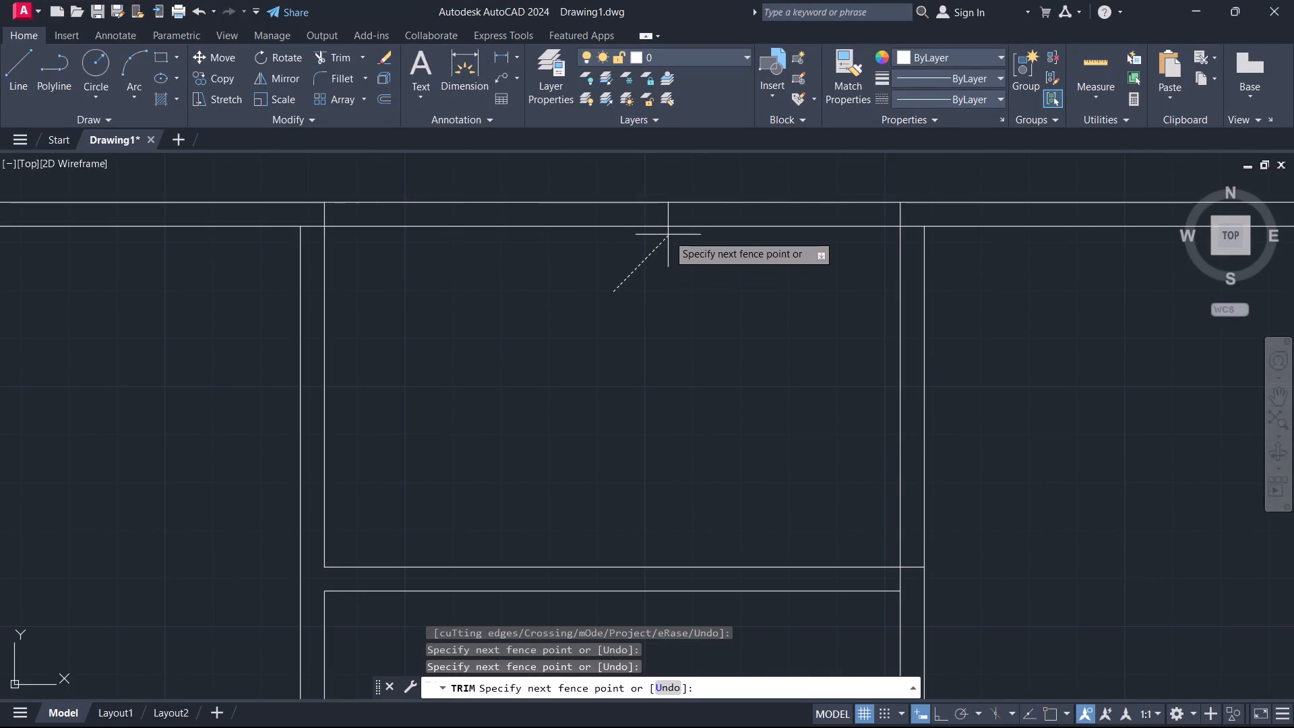
{"action": "left_click", "coordinate": [679, 222]}
{"action": "left_click_drag", "start_coordinate": [761, 377], "coordinate": [757, 363]}
{"action": "left_click", "coordinate": [743, 183]}
{"action": "left_click", "coordinate": [746, 253]}
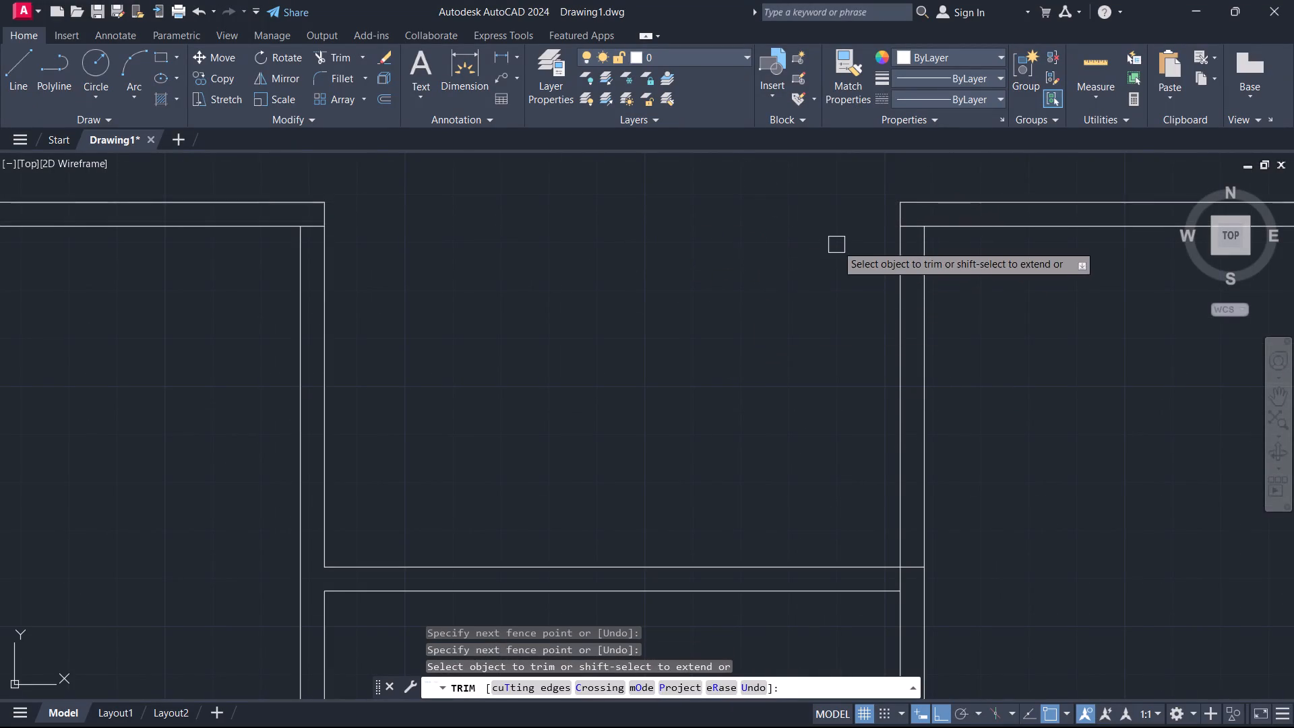
Trim the leftover inner top wall line stubs at the facing top corners of the far-right and upper-left rooms.
{"action": "scroll", "coordinate": [838, 244], "scroll_direction": "up", "scroll_amount": 1}
{"action": "scroll", "coordinate": [914, 240], "scroll_direction": "up", "scroll_amount": 2}
{"action": "left_click", "coordinate": [973, 191]}
{"action": "scroll", "coordinate": [960, 220], "scroll_direction": "down", "scroll_amount": 4}
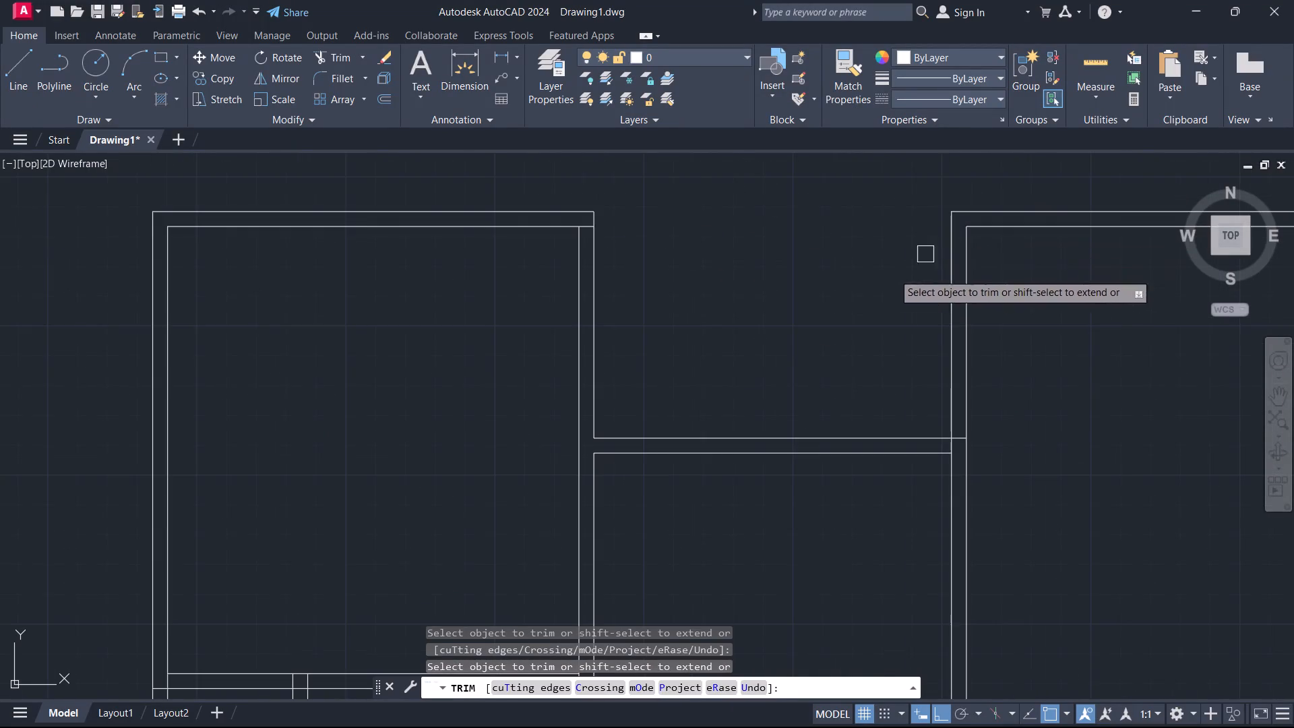
{"action": "scroll", "coordinate": [393, 214], "scroll_direction": "up", "scroll_amount": 1}
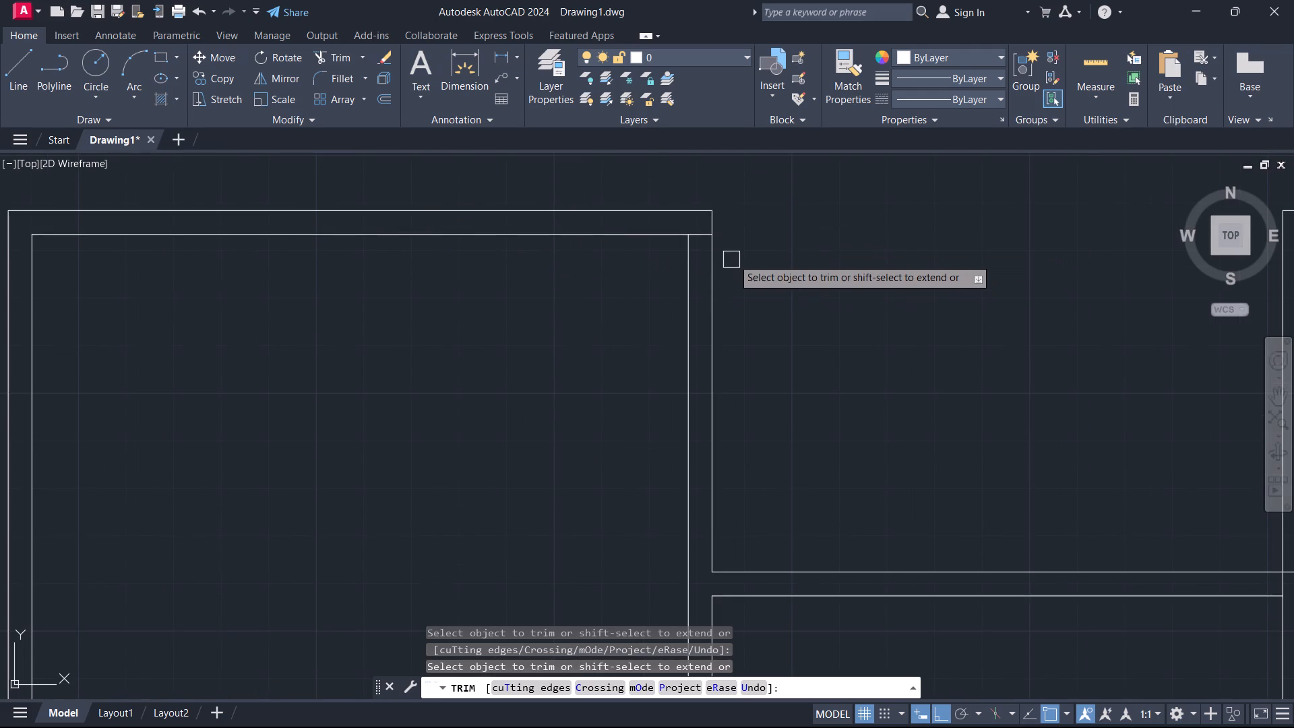
{"action": "scroll", "coordinate": [737, 254], "scroll_direction": "up", "scroll_amount": 2}
{"action": "left_click", "coordinate": [642, 206]}
{"action": "scroll", "coordinate": [654, 226], "scroll_direction": "down", "scroll_amount": 2}
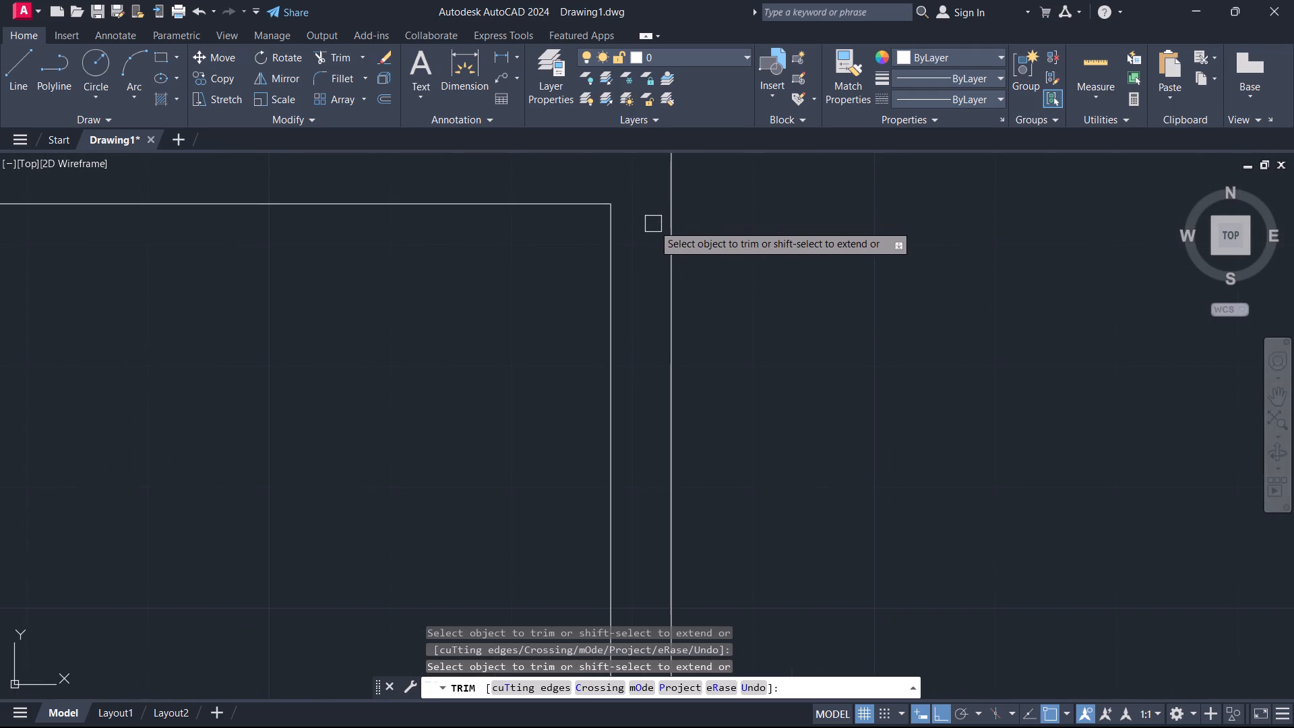
{"action": "scroll", "coordinate": [655, 229], "scroll_direction": "down", "scroll_amount": 2}
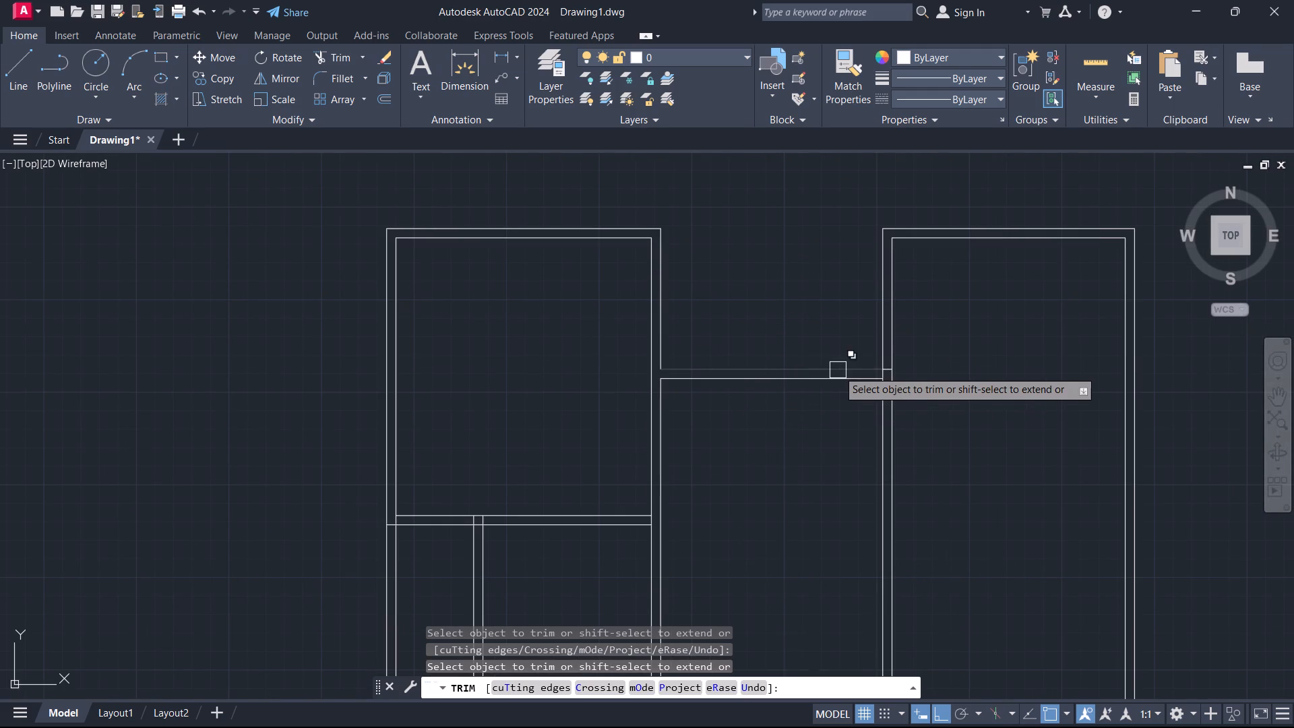
{"action": "scroll", "coordinate": [841, 375], "scroll_direction": "down", "scroll_amount": 3}
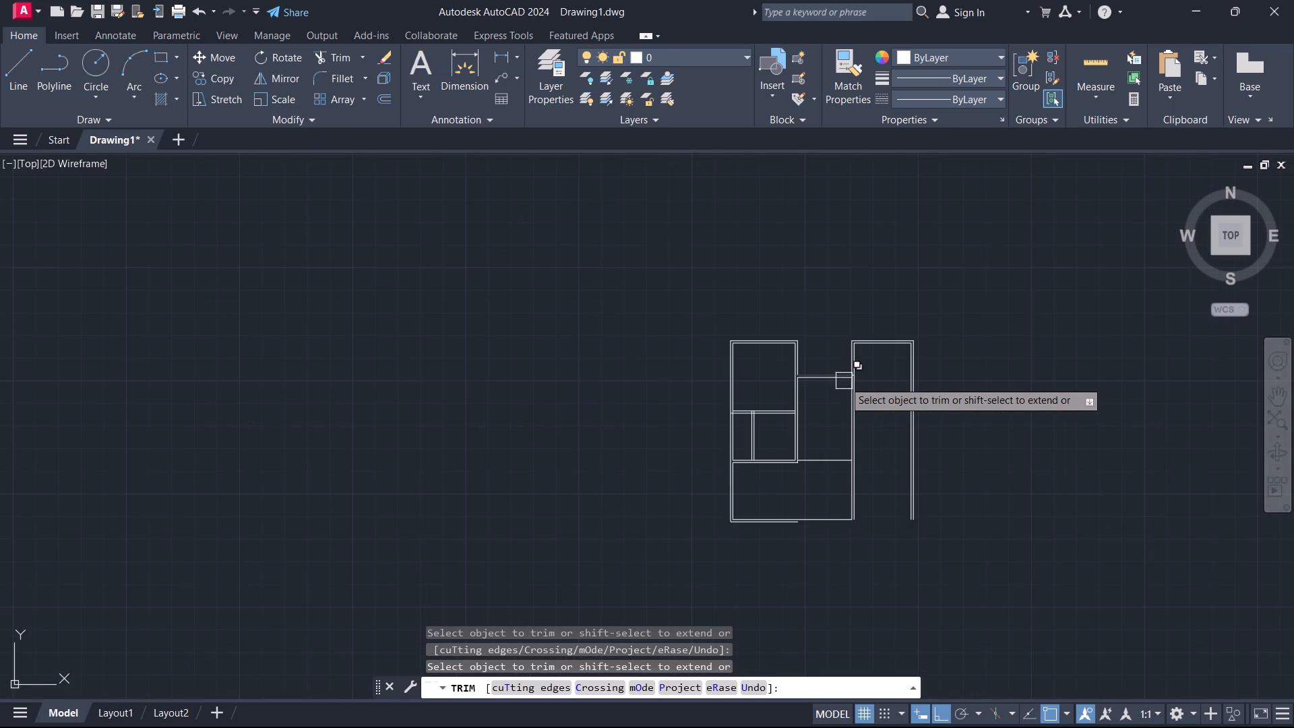
{"action": "scroll", "coordinate": [845, 385], "scroll_direction": "down", "scroll_amount": 1}
{"action": "scroll", "coordinate": [868, 419], "scroll_direction": "up", "scroll_amount": 2}
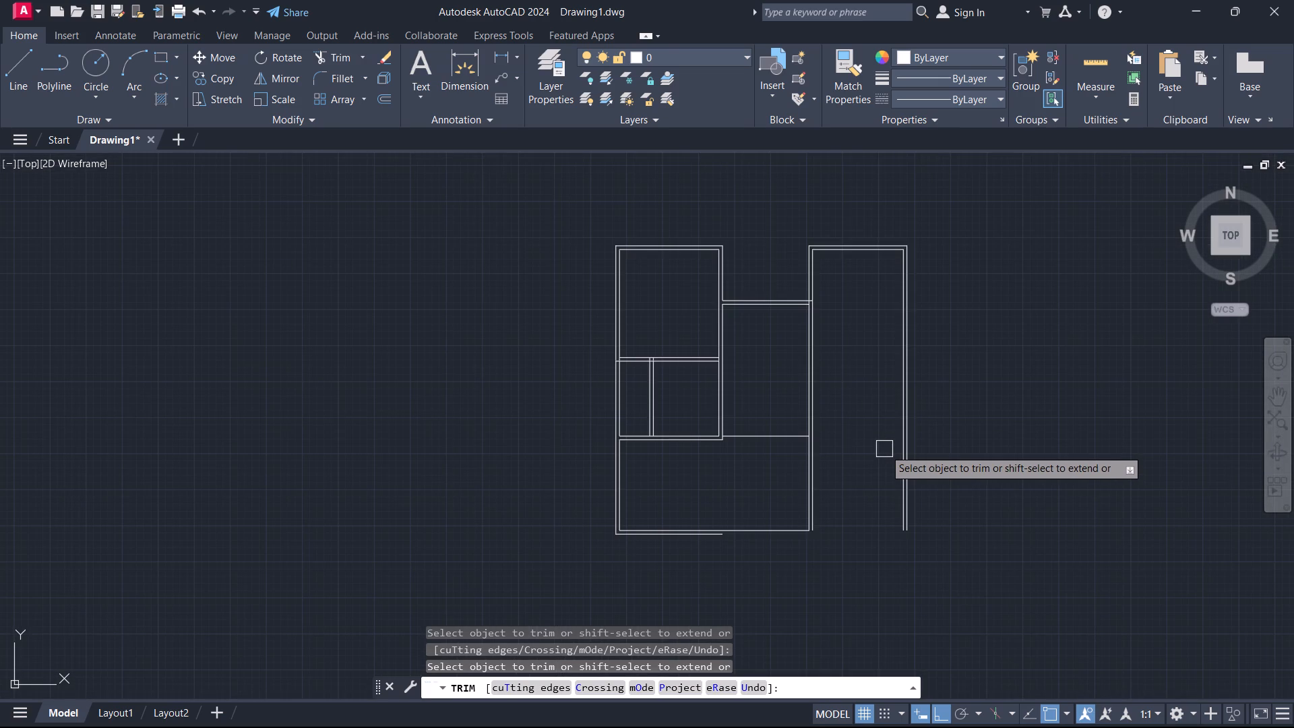
{"action": "key", "text": "Escape"}
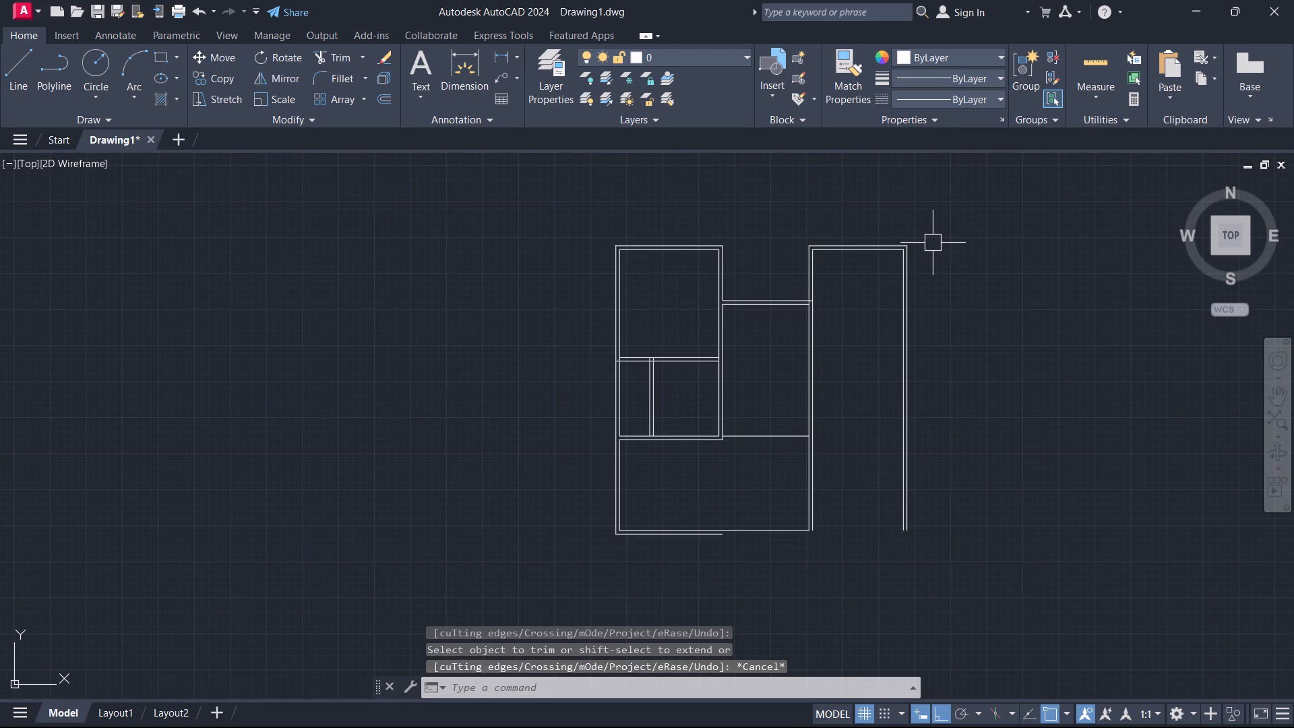
Offset the far-right room's inner top wall line 12' downward to start a cross wall.
{"action": "type", "text": "o"}
{"action": "key", "text": "space"}
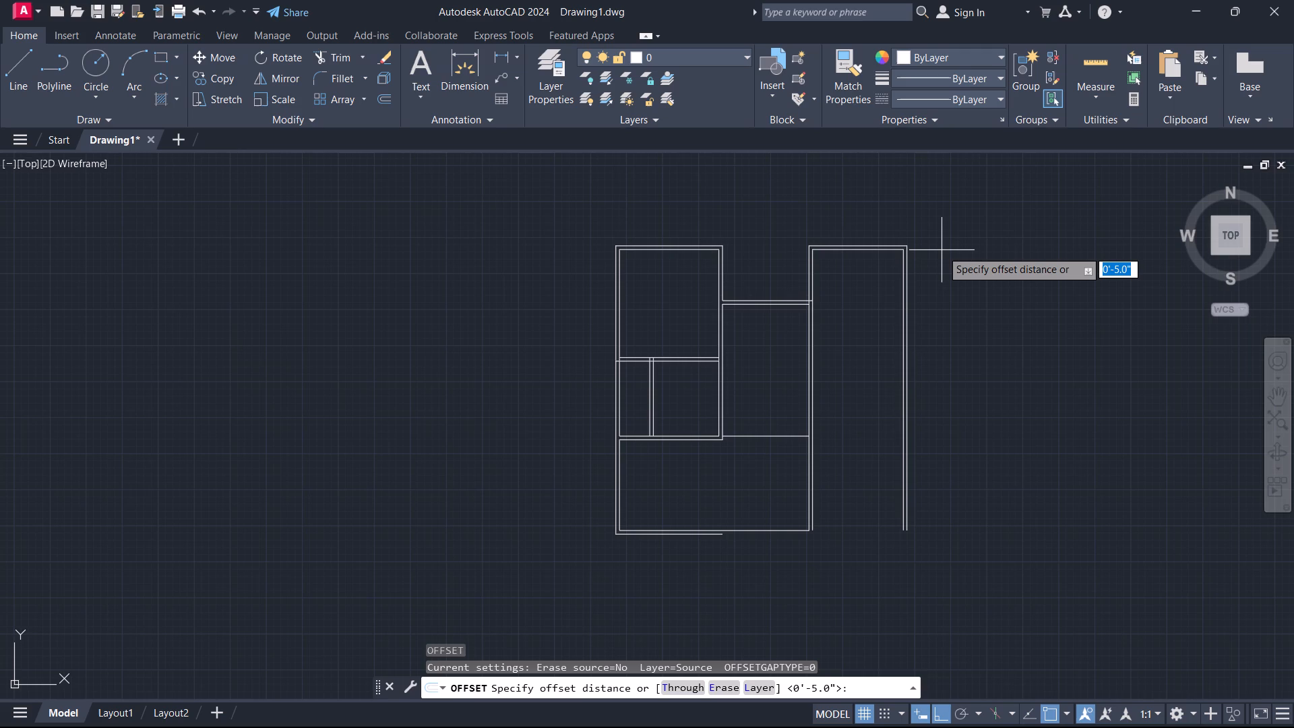
{"action": "type", "text": "12"}
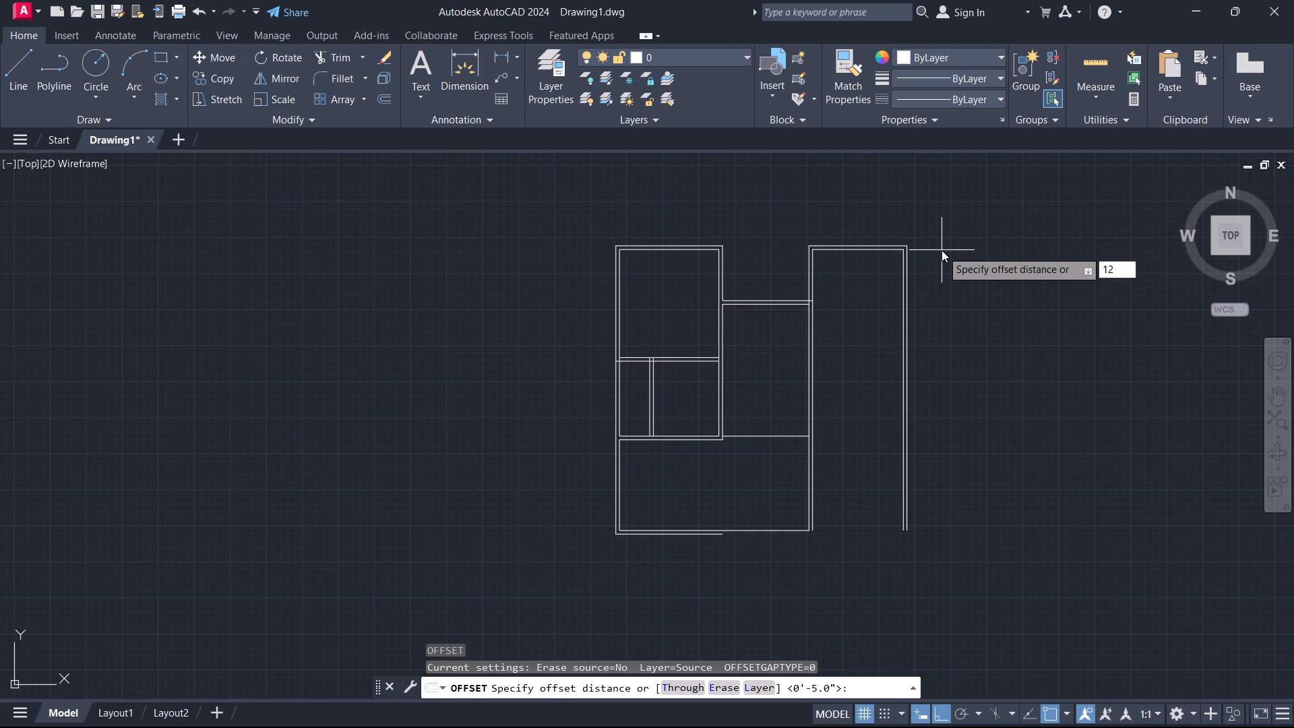
{"action": "key", "text": "apostrophe"}
{"action": "key", "text": "Return"}
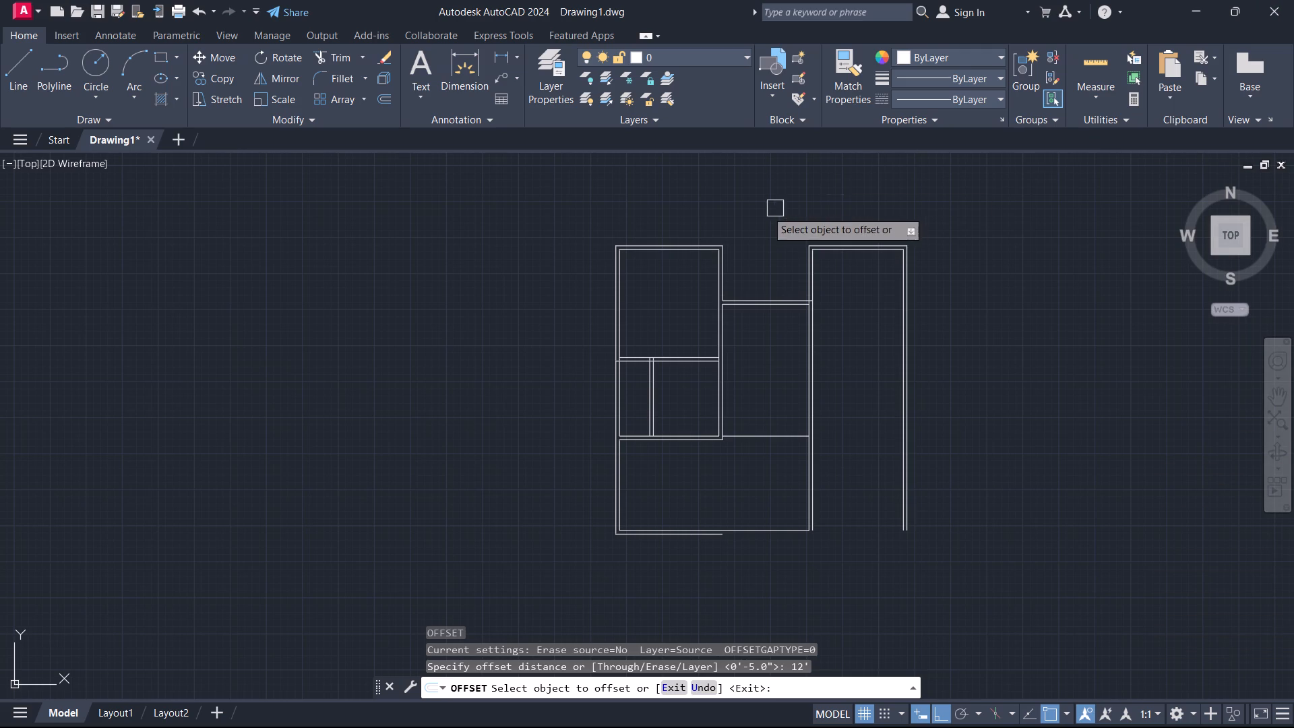
{"action": "scroll", "coordinate": [802, 239], "scroll_direction": "up", "scroll_amount": 2}
{"action": "scroll", "coordinate": [859, 257], "scroll_direction": "up", "scroll_amount": 2}
{"action": "middle_click_drag", "start_coordinate": [868, 277], "coordinate": [840, 154]}
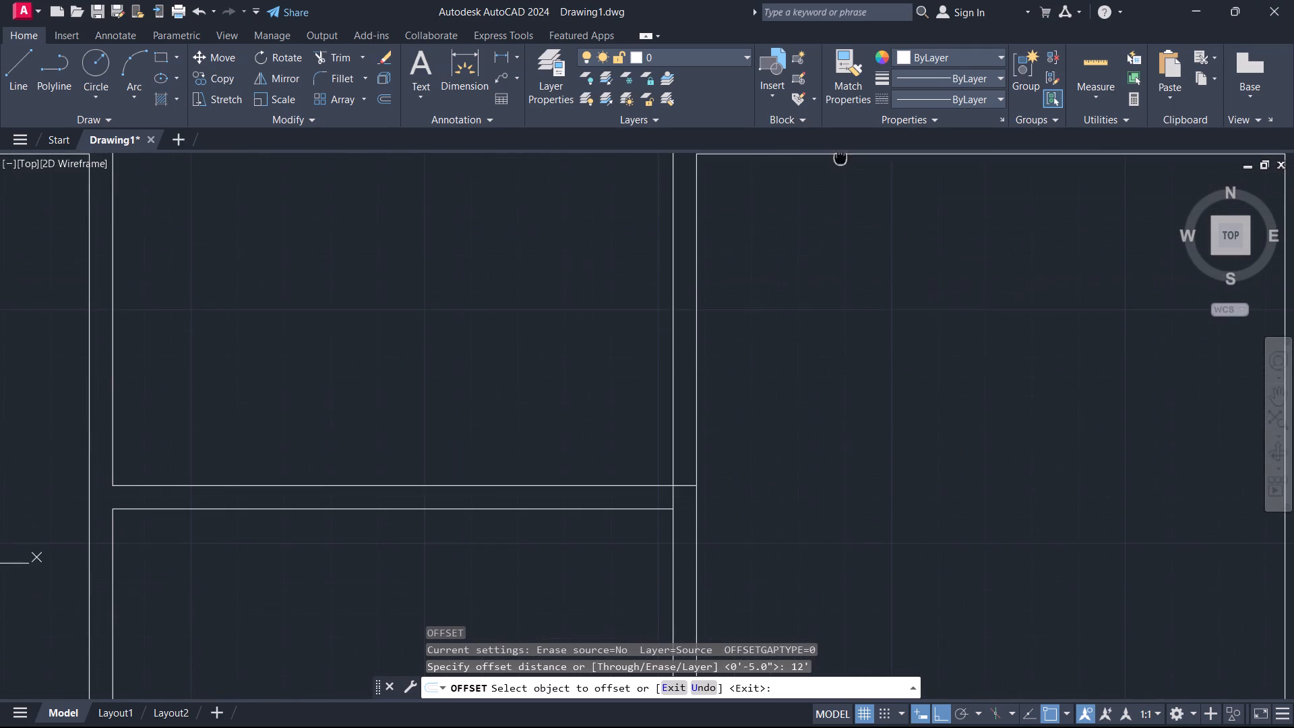
{"action": "middle_click_drag", "start_coordinate": [840, 154], "coordinate": [840, 152]}
{"action": "middle_click_drag", "start_coordinate": [819, 193], "coordinate": [687, 289]}
{"action": "left_click", "coordinate": [690, 252]}
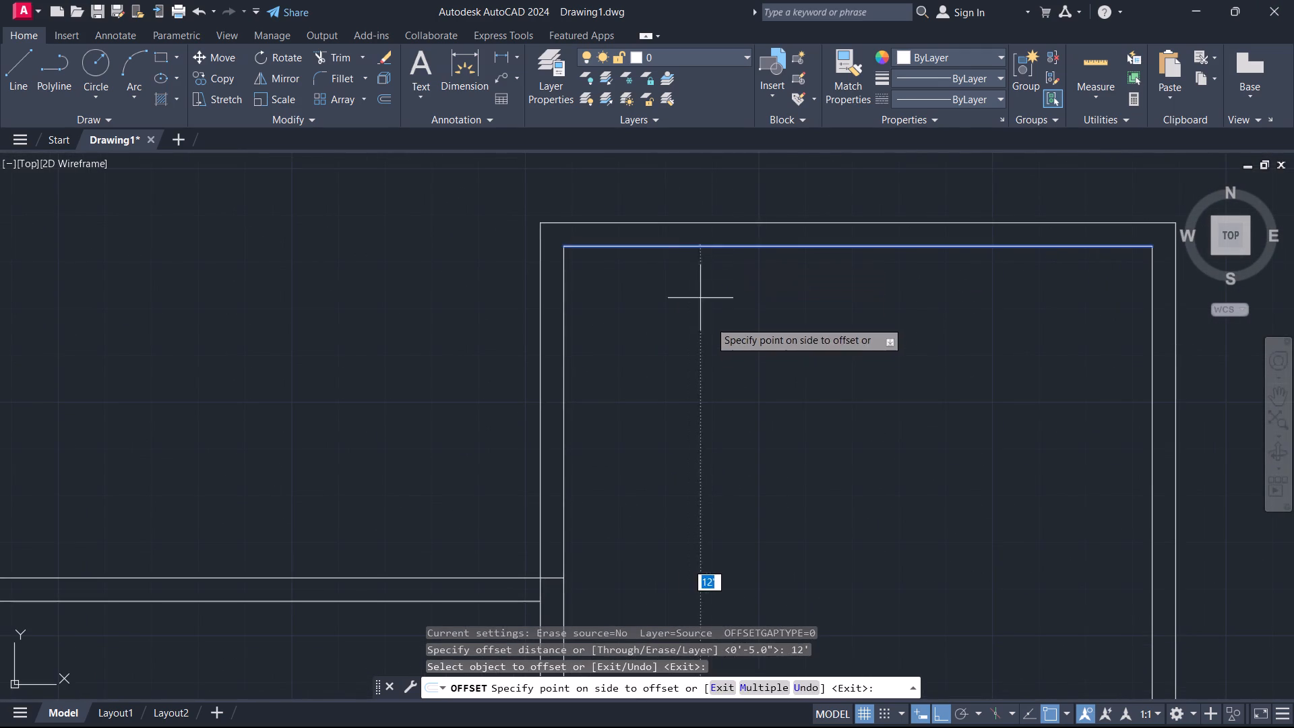
{"action": "left_click", "coordinate": [713, 338]}
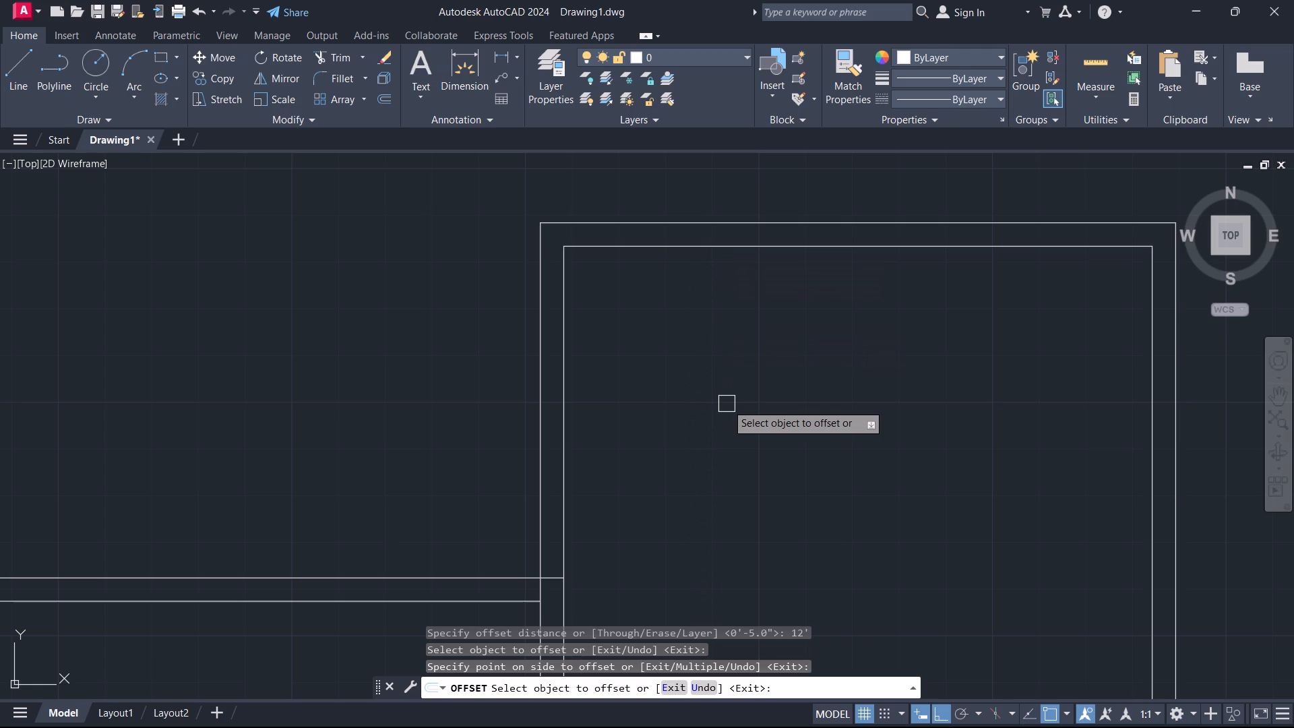
{"action": "key", "text": "Escape"}
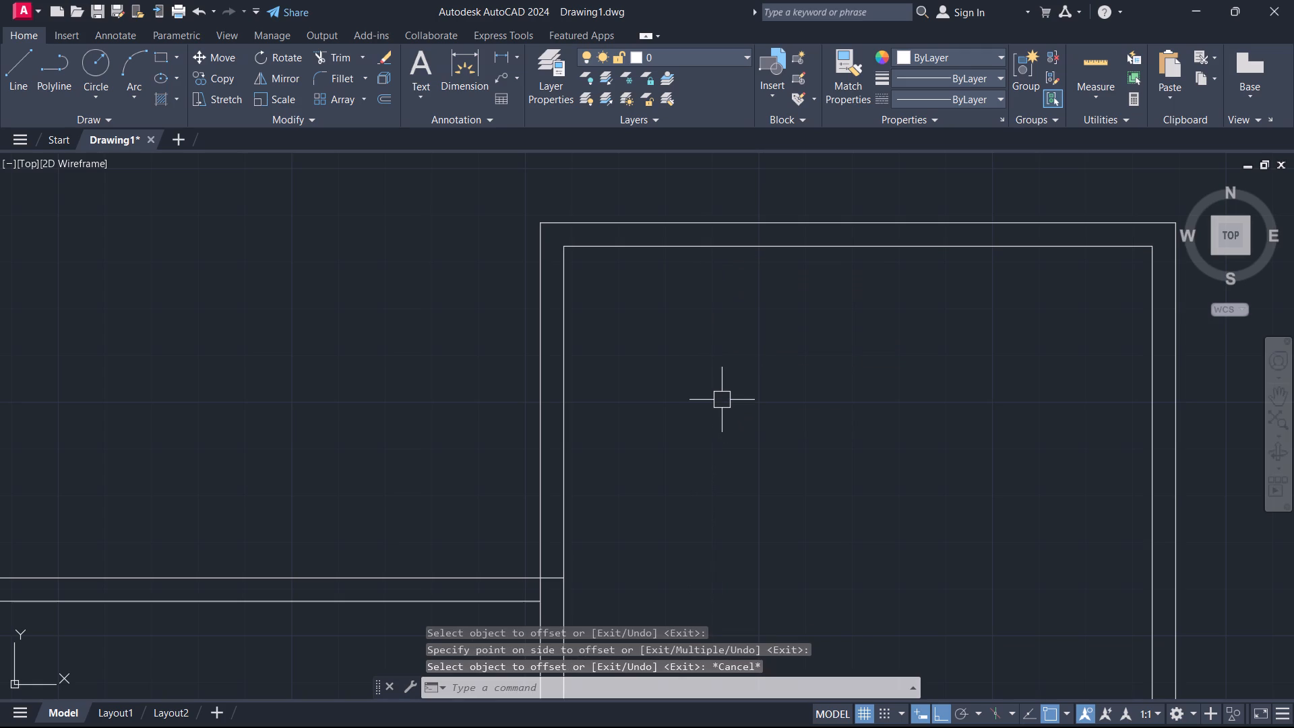
Offset the far-right room's new cross wall line 5" downward to give the wall its thickness.
{"action": "scroll", "coordinate": [734, 417], "scroll_direction": "down", "scroll_amount": 3}
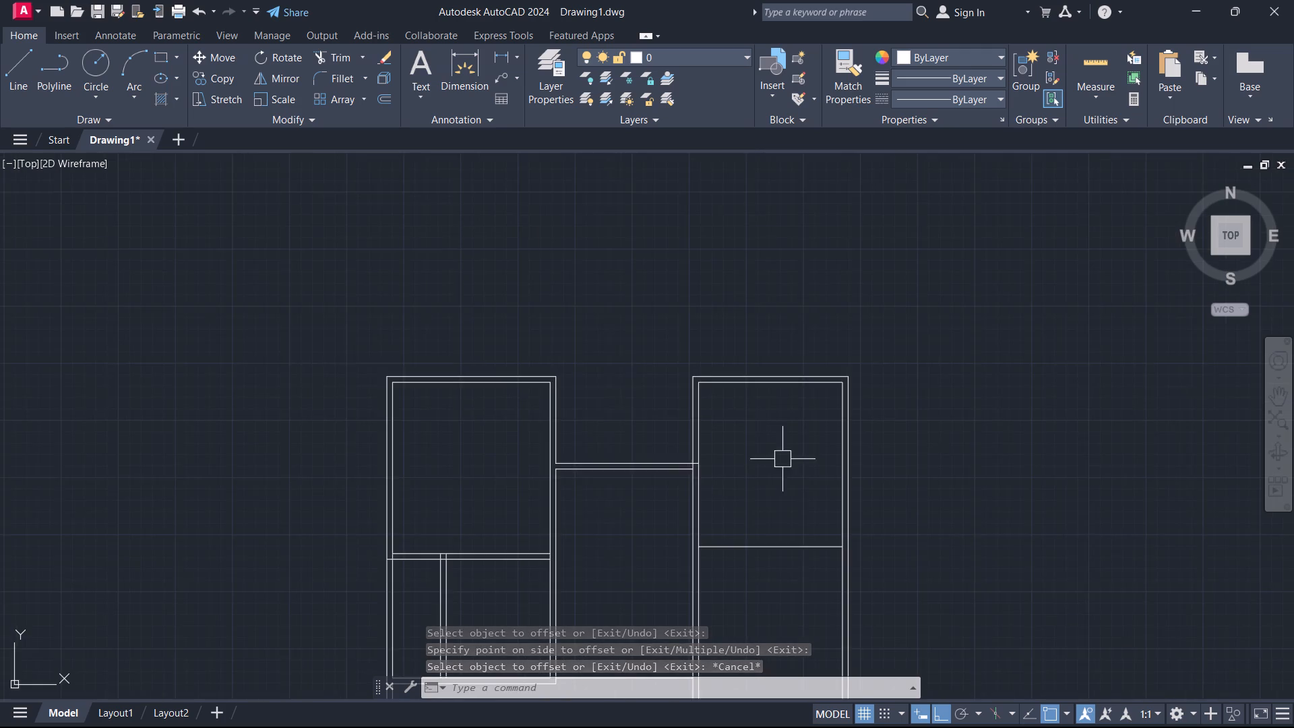
{"action": "middle_click_drag", "start_coordinate": [782, 459], "coordinate": [774, 356]}
{"action": "scroll", "coordinate": [780, 458], "scroll_direction": "up", "scroll_amount": 1}
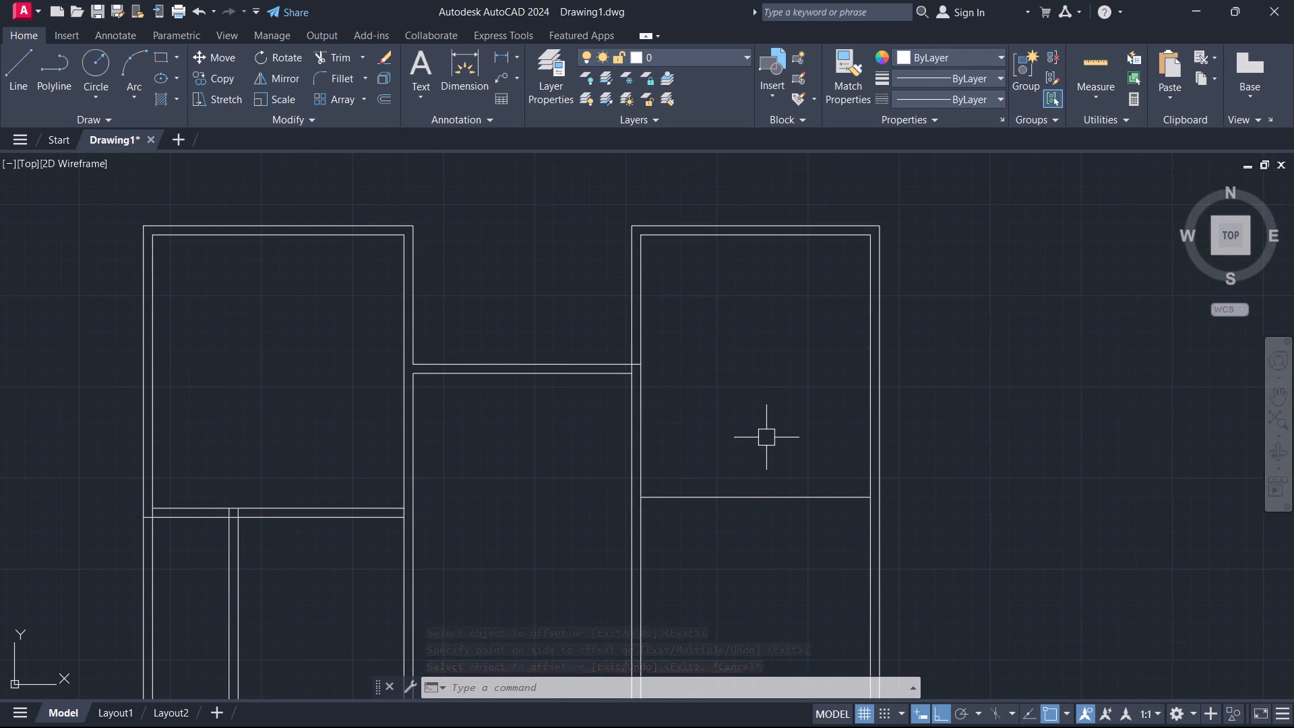
{"action": "type", "text": "o"}
{"action": "key", "text": "space"}
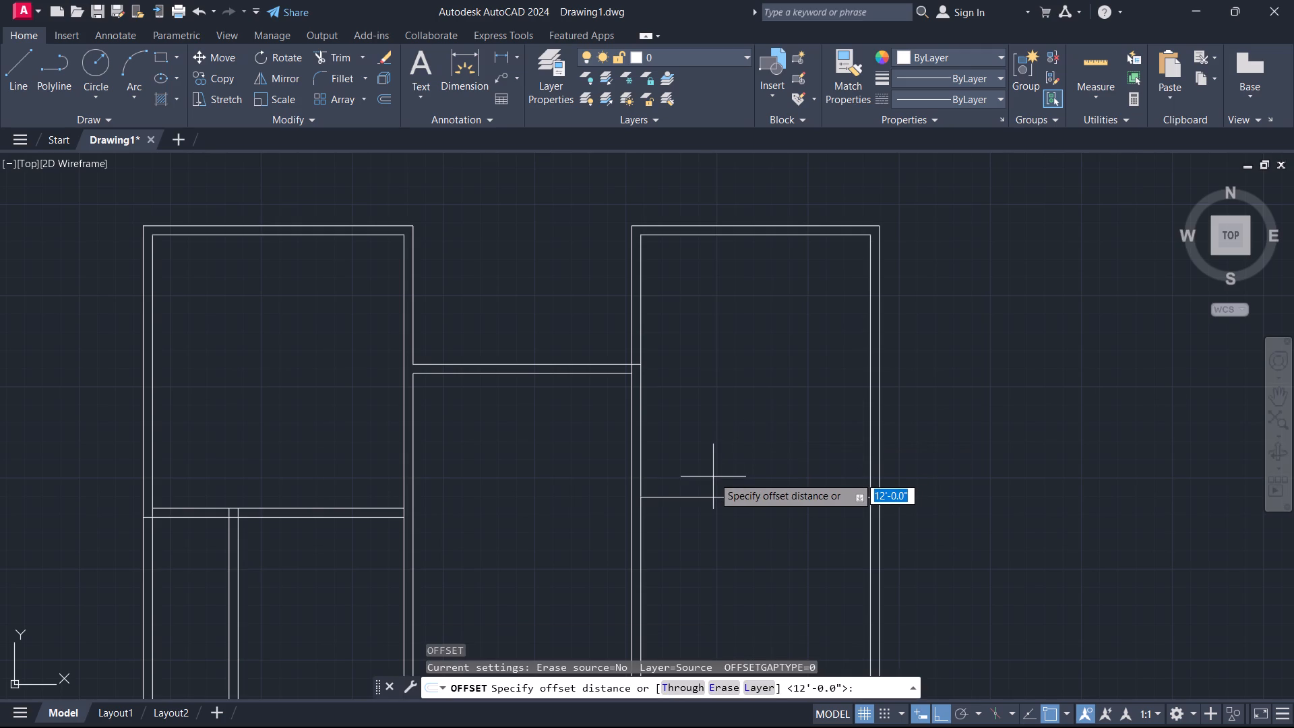
{"action": "key", "text": "5"}
{"action": "key", "text": "Return"}
{"action": "middle_click_drag", "start_coordinate": [730, 492], "coordinate": [766, 414]}
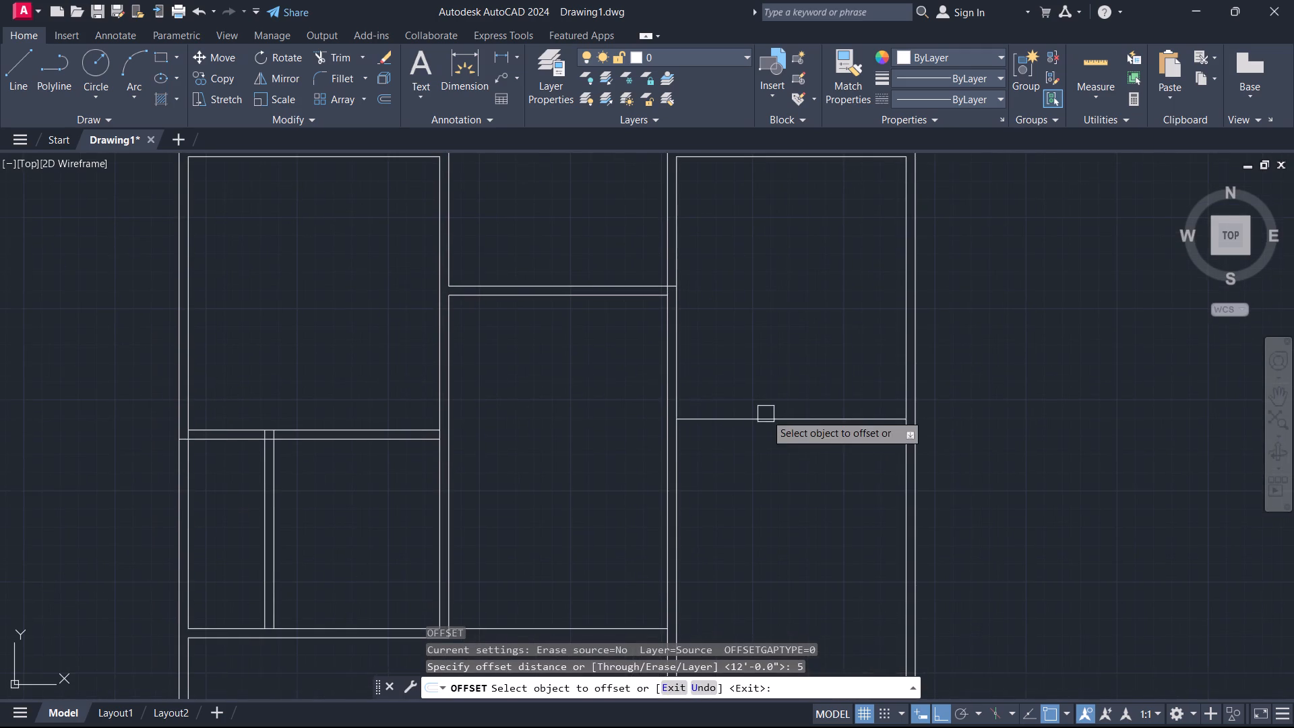
{"action": "left_click", "coordinate": [770, 413]}
{"action": "left_click", "coordinate": [762, 489]}
{"action": "key", "text": "Escape"}
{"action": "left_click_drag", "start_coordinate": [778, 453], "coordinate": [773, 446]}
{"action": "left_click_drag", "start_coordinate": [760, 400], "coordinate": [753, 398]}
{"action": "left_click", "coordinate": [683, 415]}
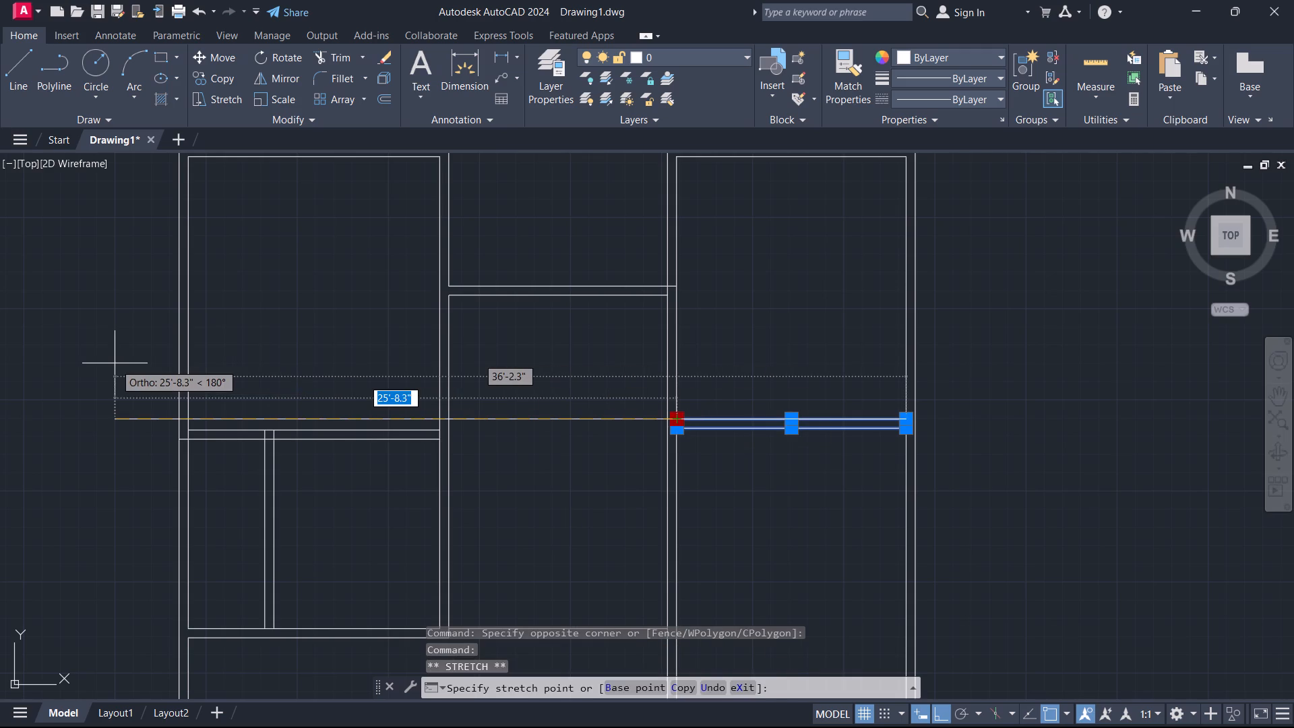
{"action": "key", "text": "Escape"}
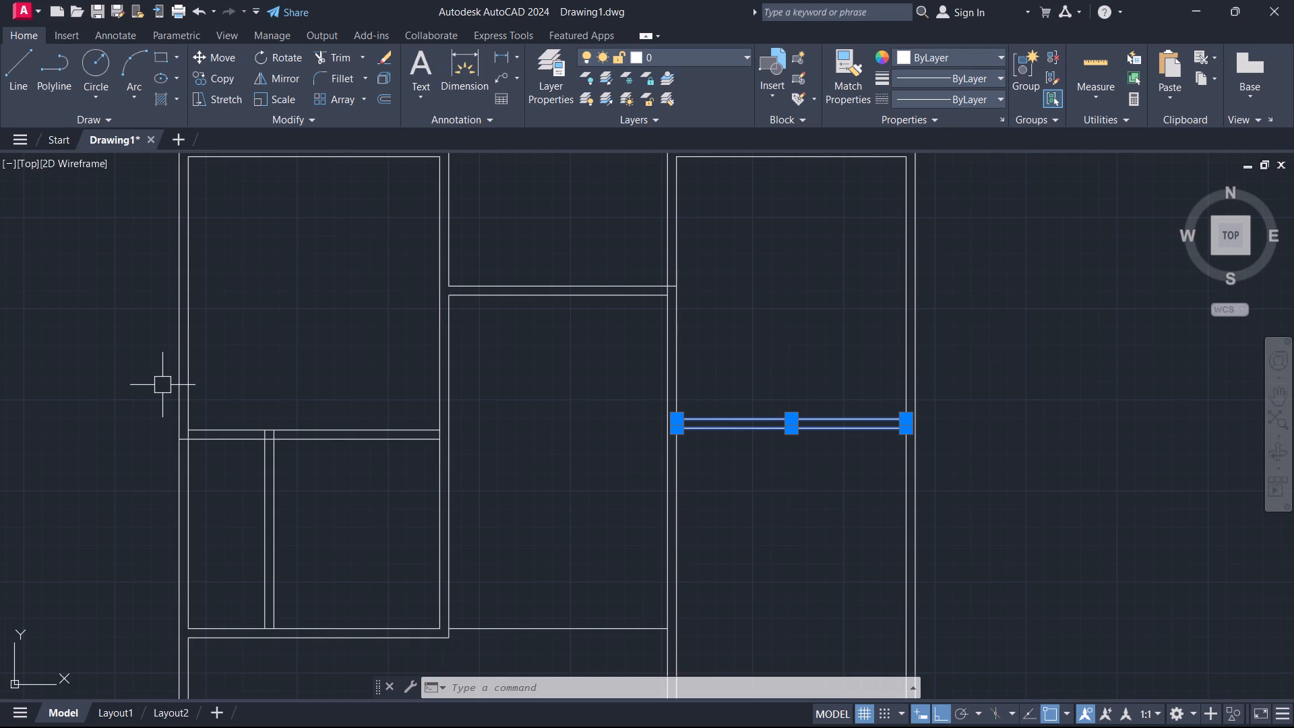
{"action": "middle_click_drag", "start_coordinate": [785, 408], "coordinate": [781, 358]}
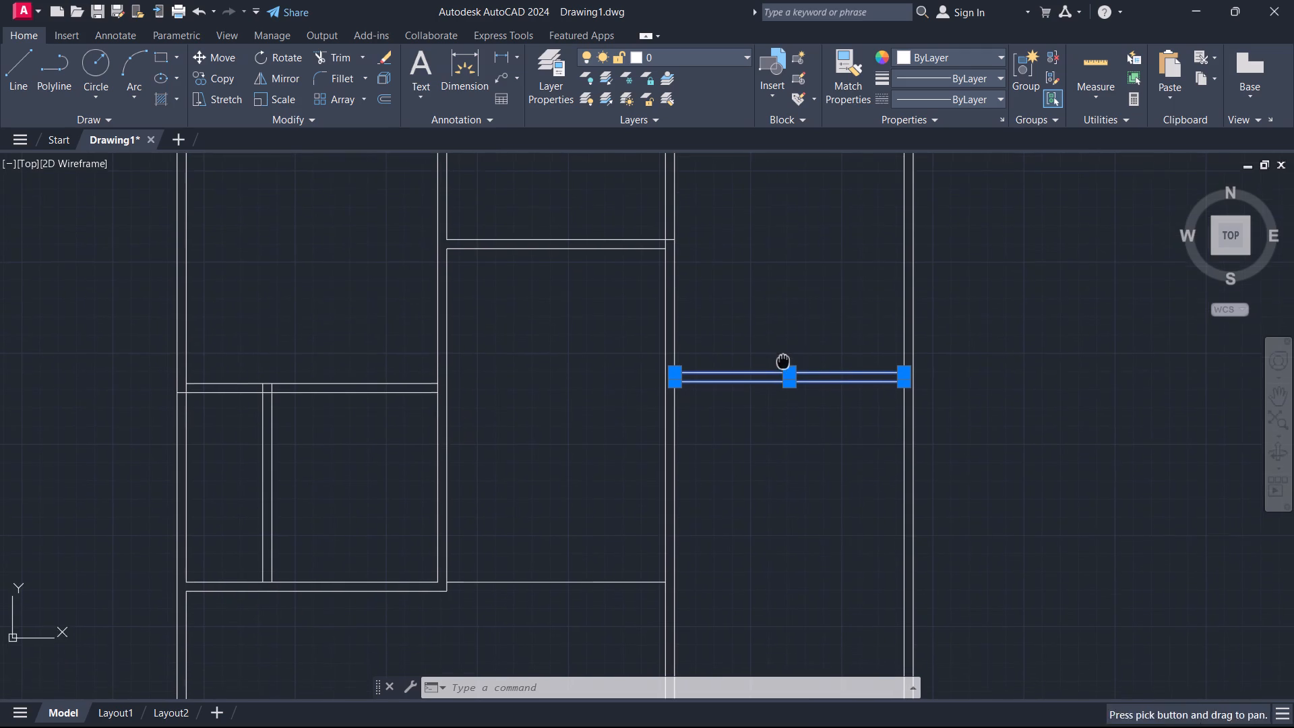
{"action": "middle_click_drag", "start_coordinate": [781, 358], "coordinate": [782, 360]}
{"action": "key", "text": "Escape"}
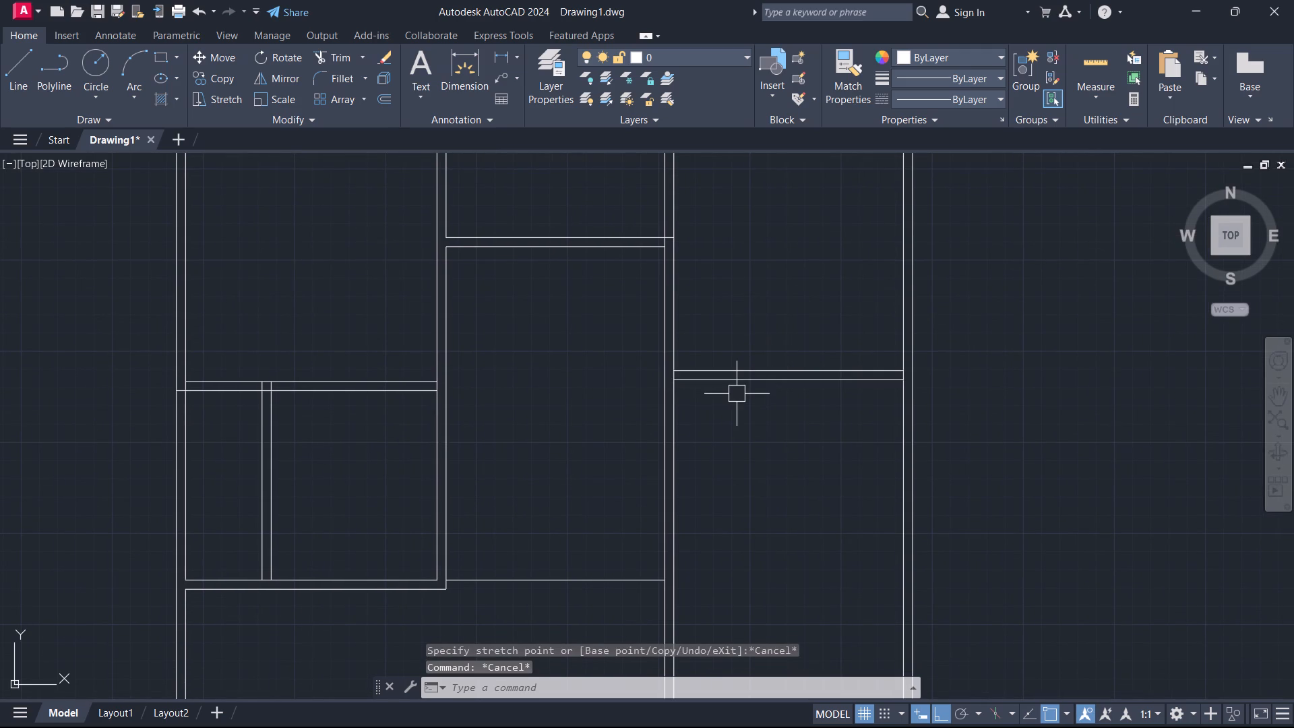
Offset the lower line of the far-right room's cross wall 5' downward to start a second cross wall.
{"action": "type", "text": "o"}
{"action": "key", "text": "space"}
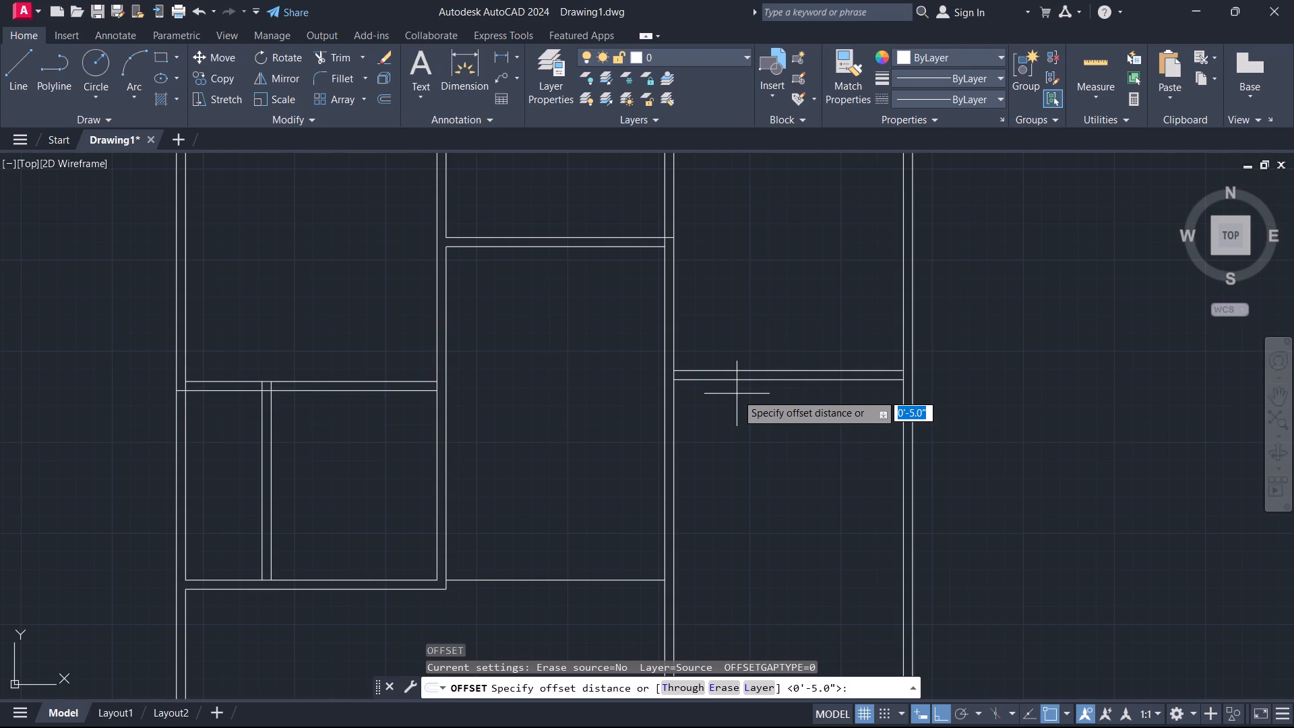
{"action": "type", "text": "5'"}
{"action": "key", "text": "Return"}
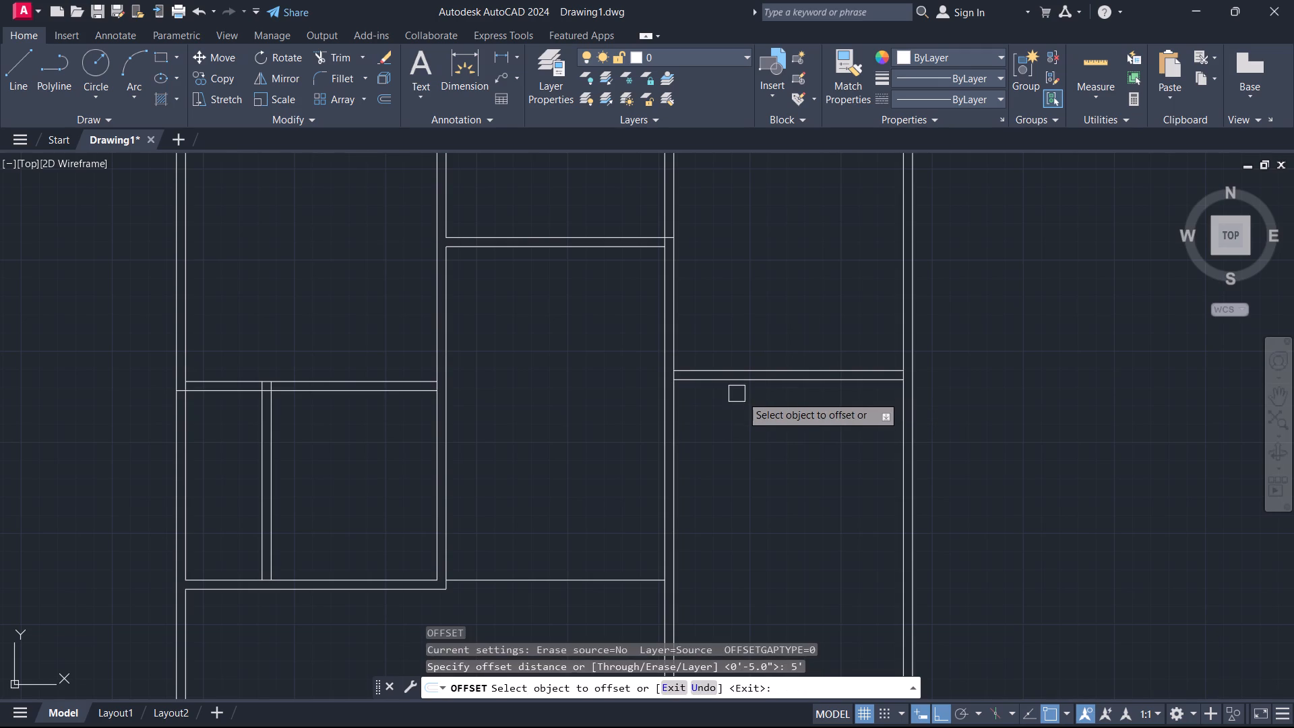
{"action": "left_click", "coordinate": [754, 386]}
{"action": "left_click", "coordinate": [758, 442]}
{"action": "key", "text": "Escape"}
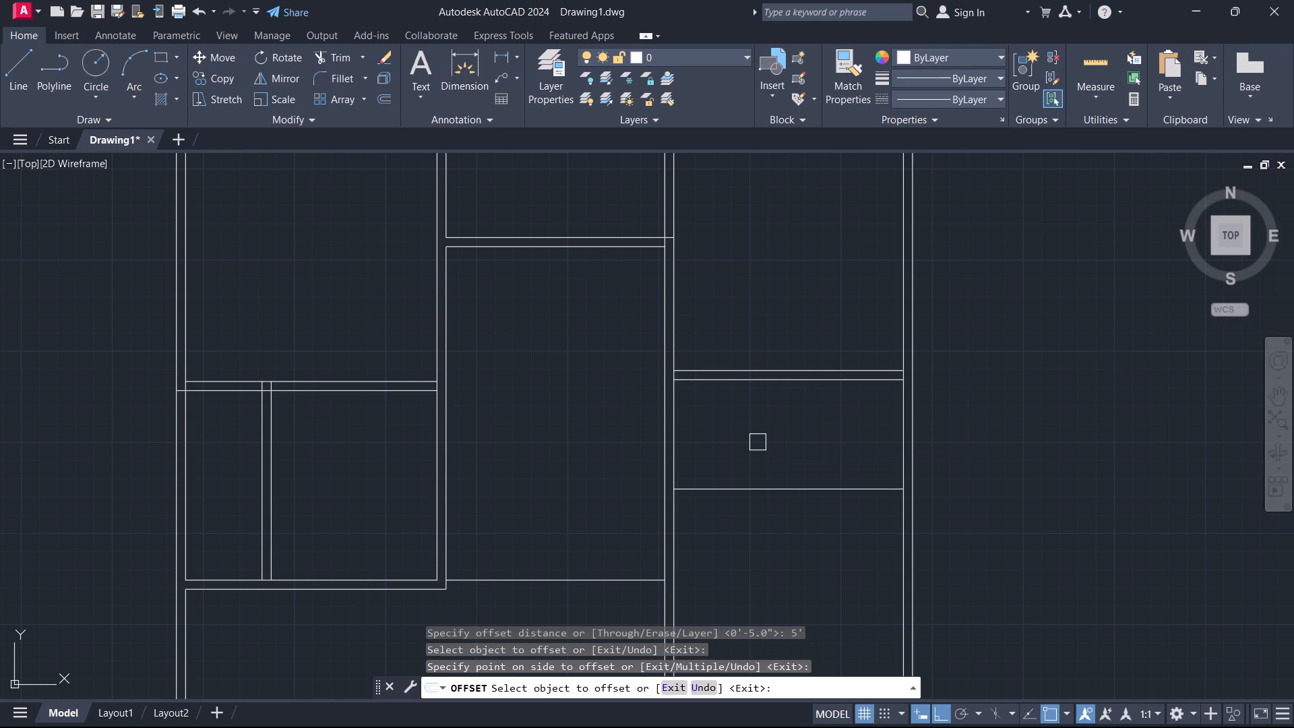
Offset the second cross wall's line 5" downward to complete the double-line wall.
{"action": "key", "text": "o"}
{"action": "key", "text": "space"}
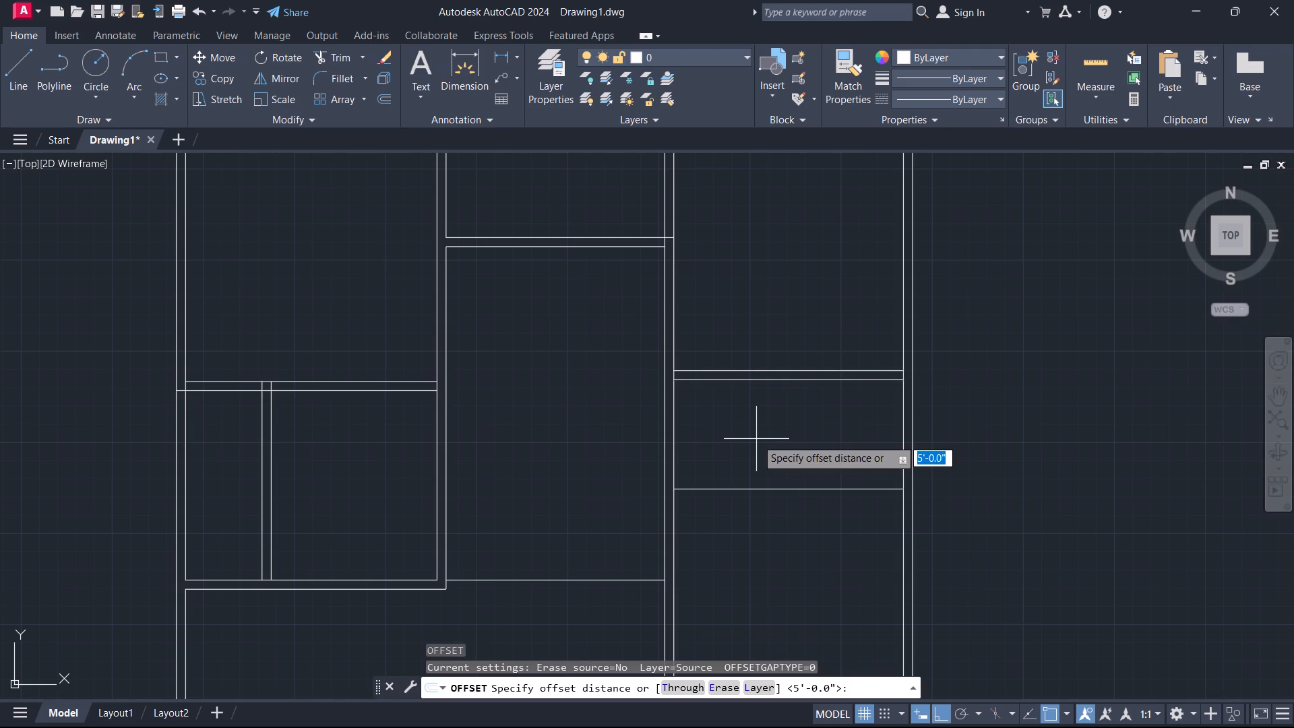
{"action": "key", "text": "5"}
{"action": "key", "text": "Return"}
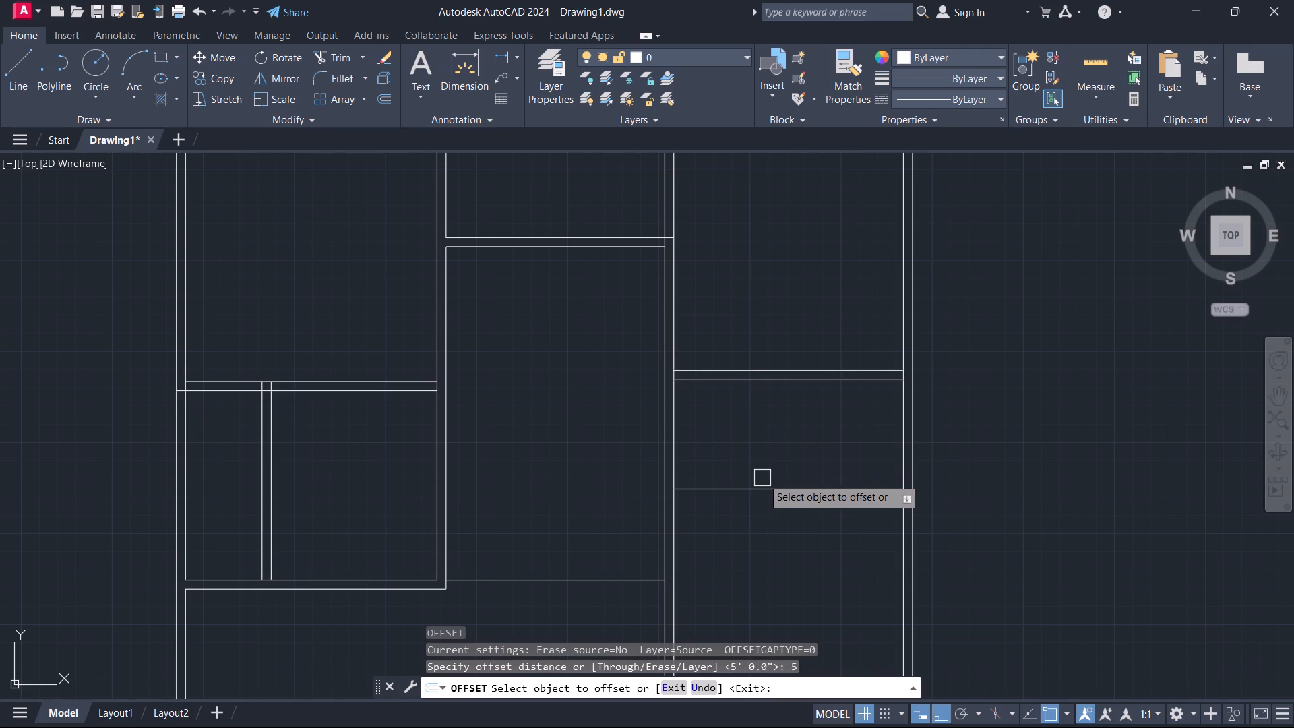
{"action": "left_click", "coordinate": [762, 486]}
{"action": "left_click", "coordinate": [763, 540]}
{"action": "key", "text": "Escape"}
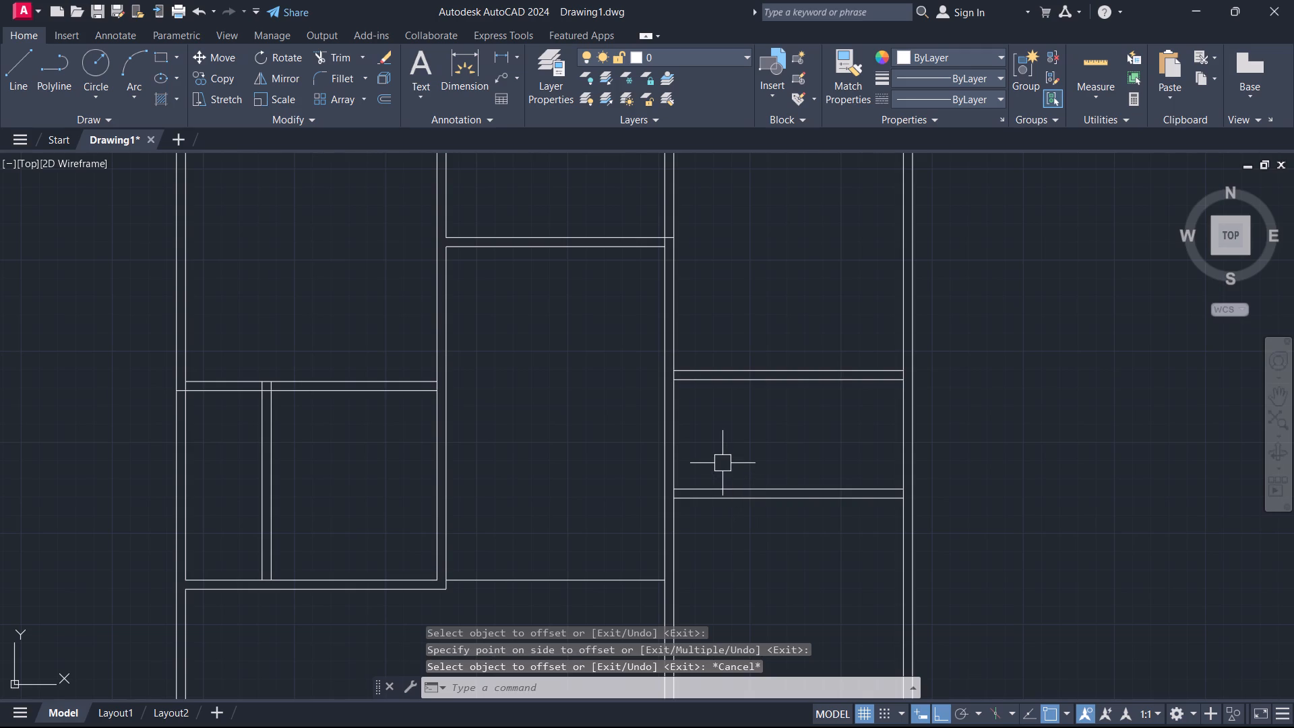
Offset the lower line of the far-right section's second cross wall 5' downward to start a third cross wall.
{"action": "scroll", "coordinate": [720, 462], "scroll_direction": "down", "scroll_amount": 2}
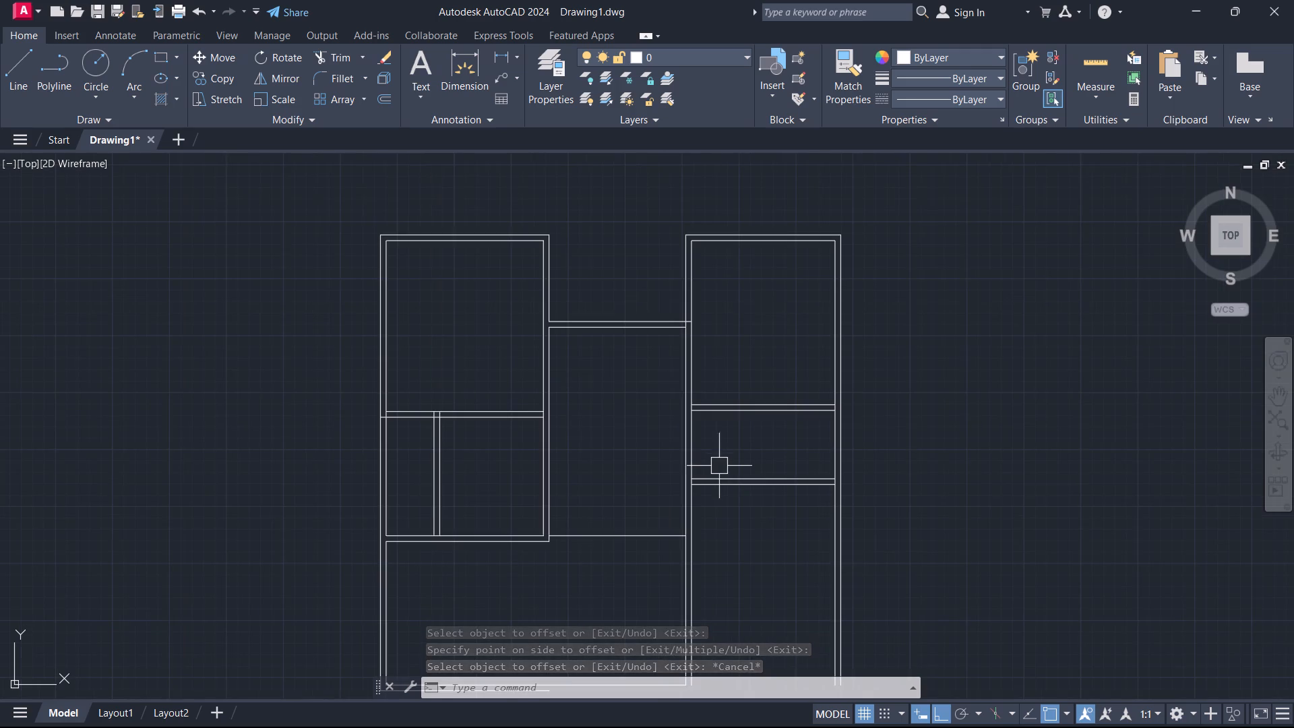
{"action": "middle_click_drag", "start_coordinate": [783, 506], "coordinate": [826, 416]}
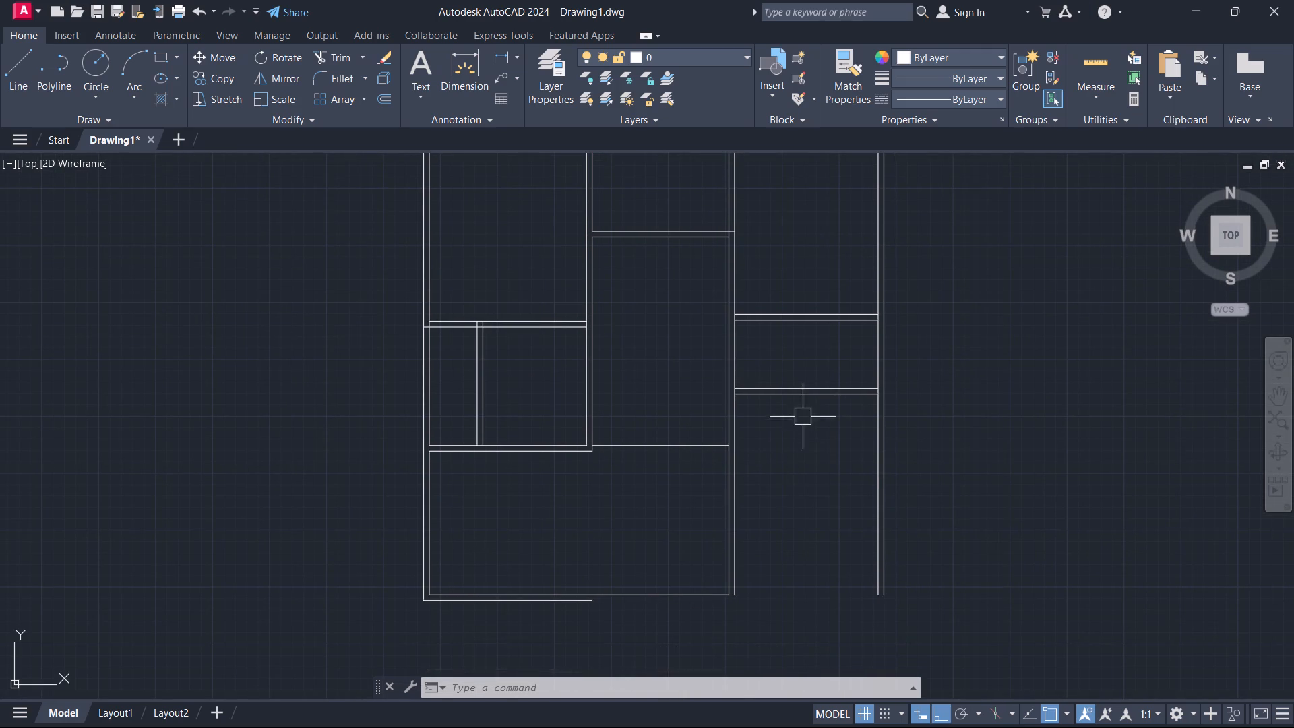
{"action": "middle_click_drag", "start_coordinate": [803, 412], "coordinate": [795, 392]}
{"action": "type", "text": "o"}
{"action": "key", "text": "space"}
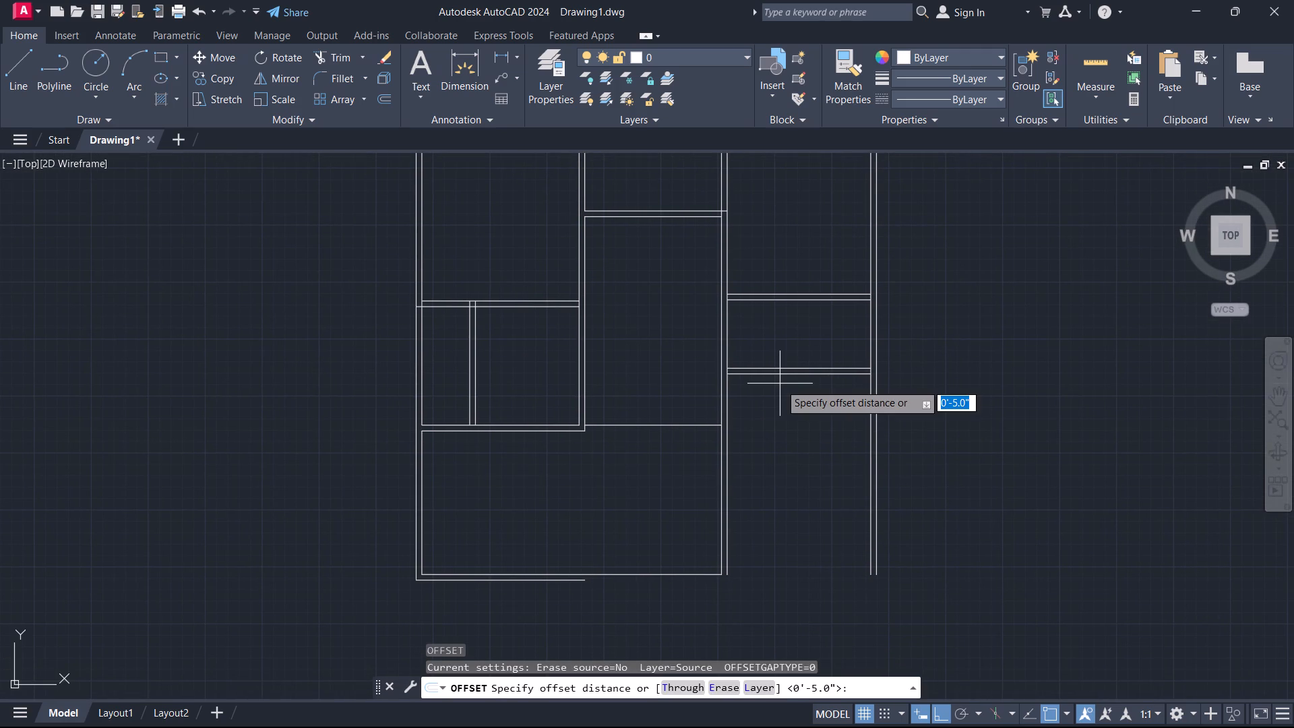
{"action": "key", "text": "5"}
{"action": "key", "text": "apostrophe"}
{"action": "key", "text": "Return"}
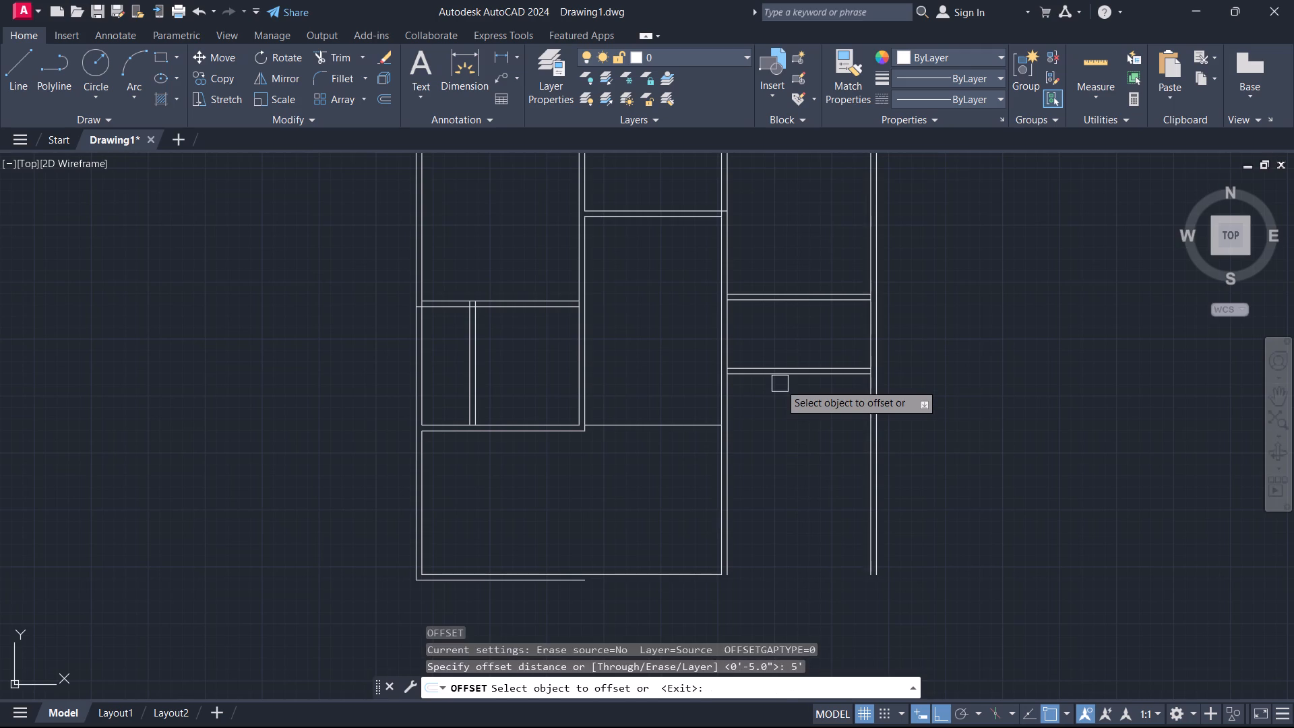
{"action": "scroll", "coordinate": [774, 384], "scroll_direction": "up", "scroll_amount": 1}
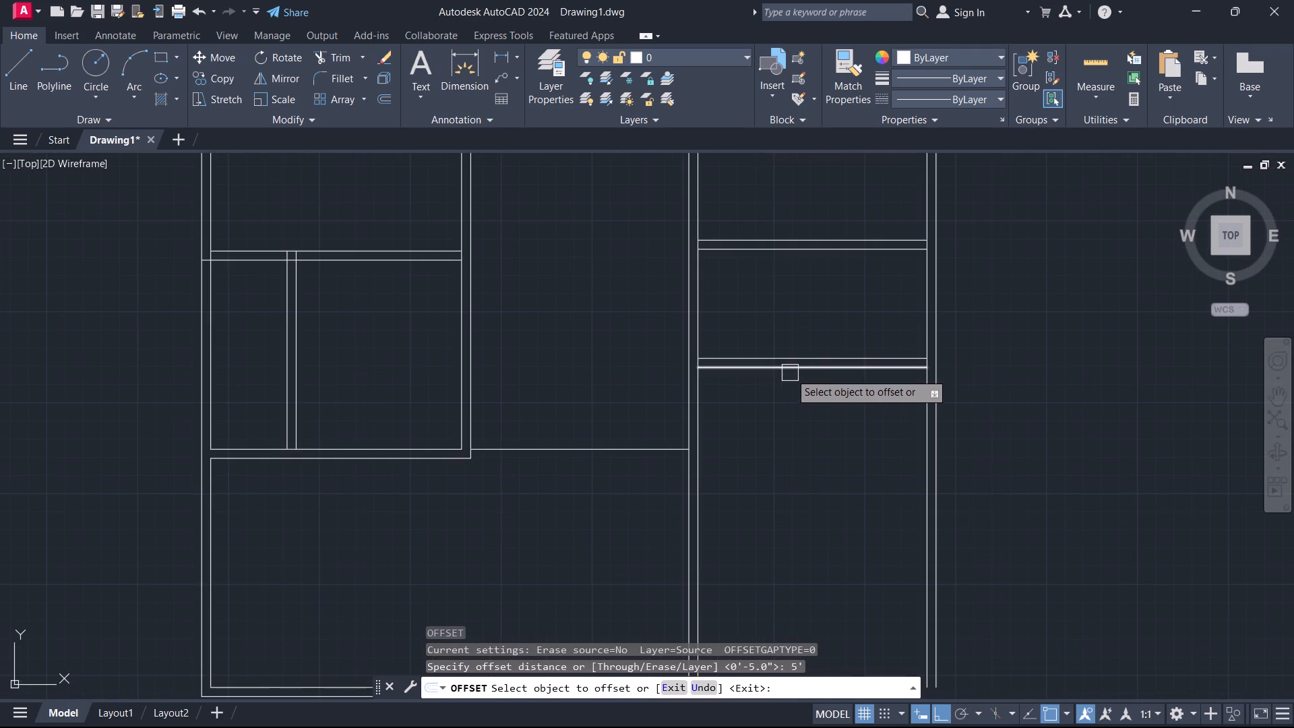
{"action": "left_click", "coordinate": [790, 373]}
{"action": "left_click", "coordinate": [787, 447]}
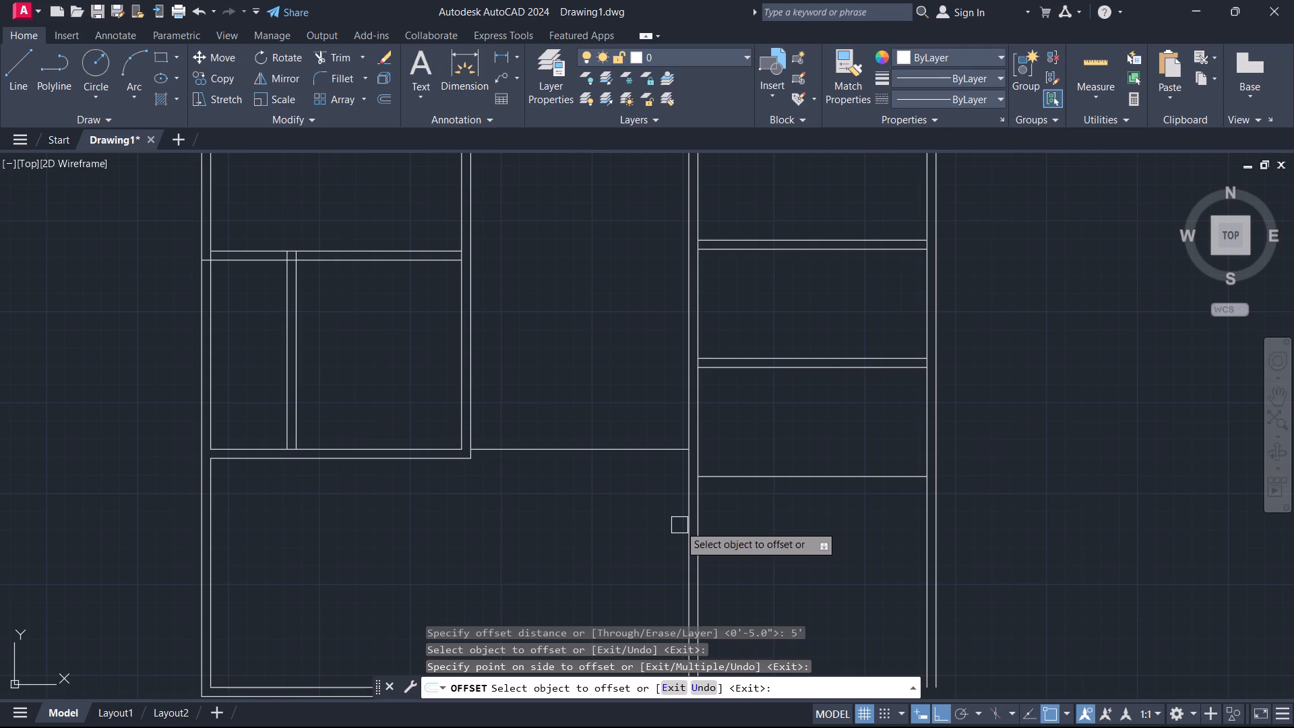
{"action": "key", "text": "Escape"}
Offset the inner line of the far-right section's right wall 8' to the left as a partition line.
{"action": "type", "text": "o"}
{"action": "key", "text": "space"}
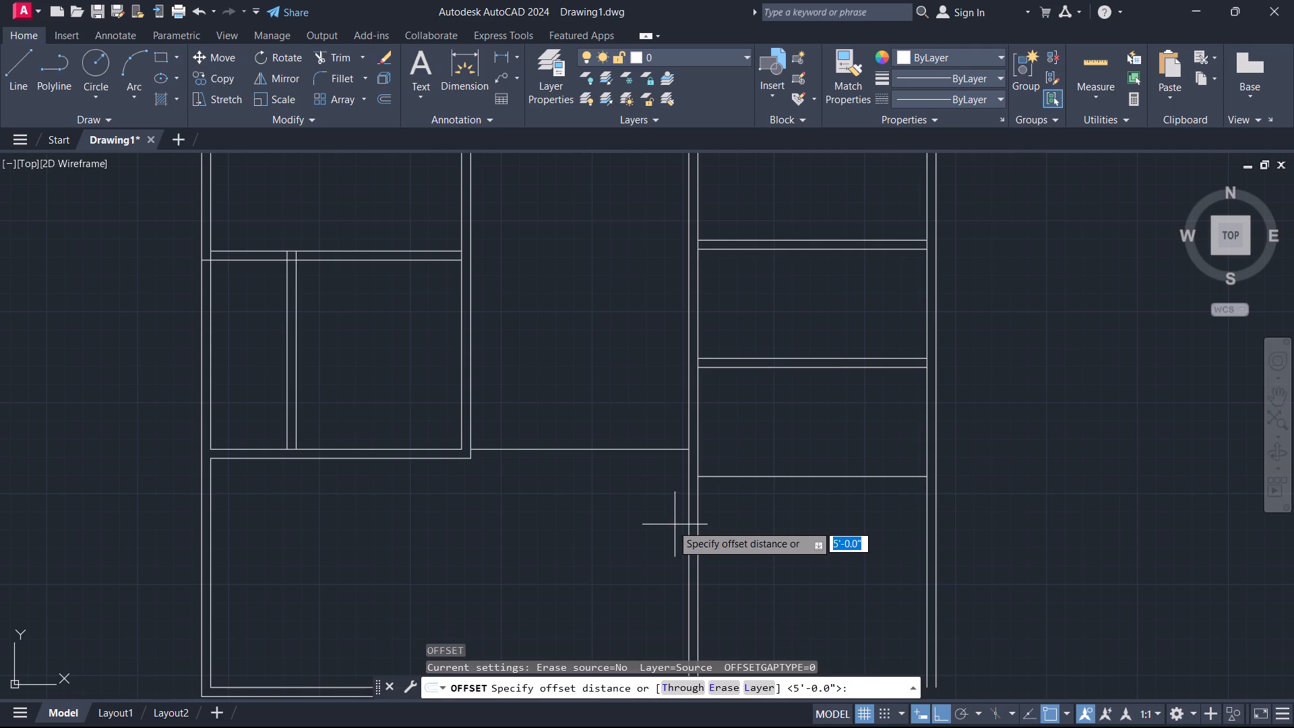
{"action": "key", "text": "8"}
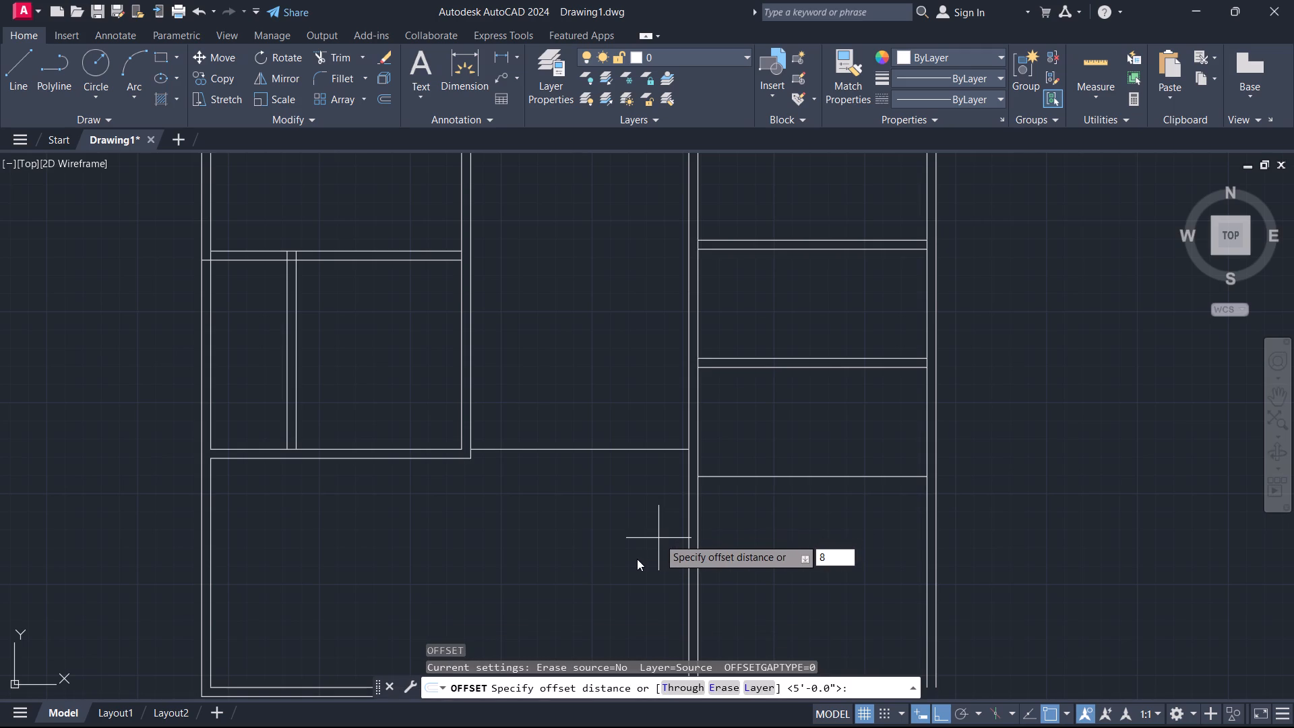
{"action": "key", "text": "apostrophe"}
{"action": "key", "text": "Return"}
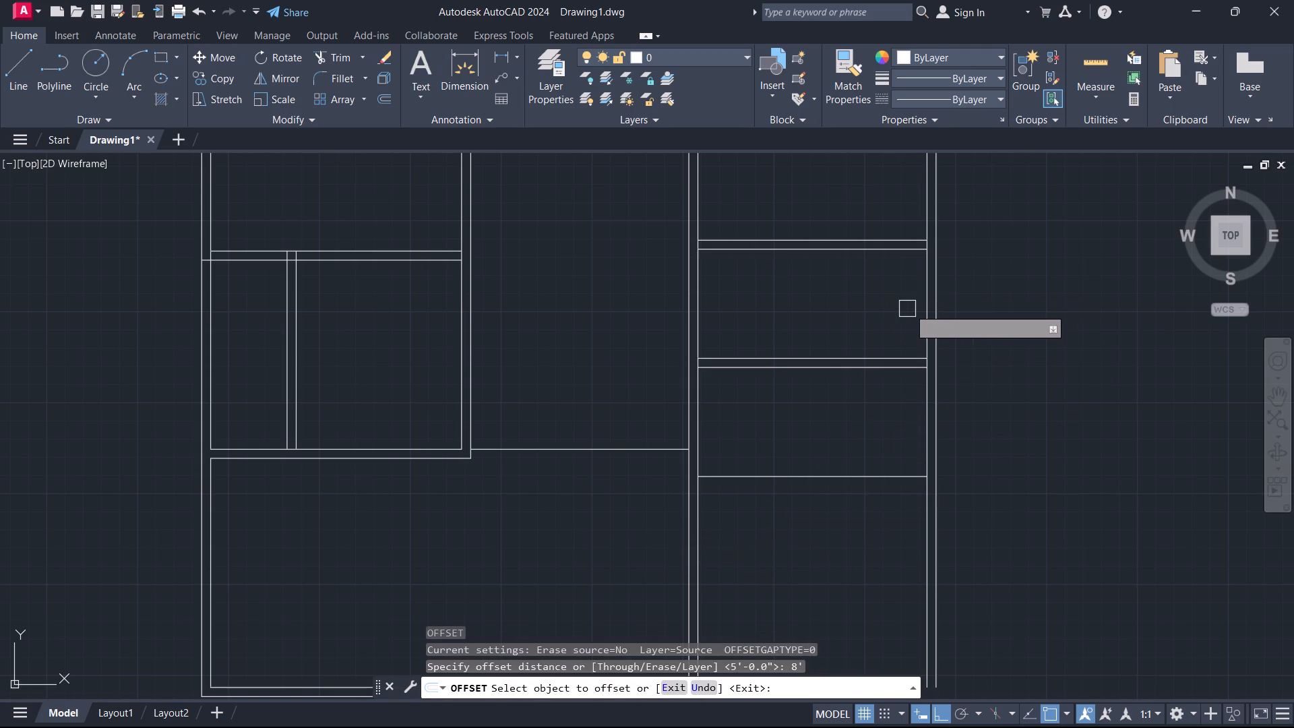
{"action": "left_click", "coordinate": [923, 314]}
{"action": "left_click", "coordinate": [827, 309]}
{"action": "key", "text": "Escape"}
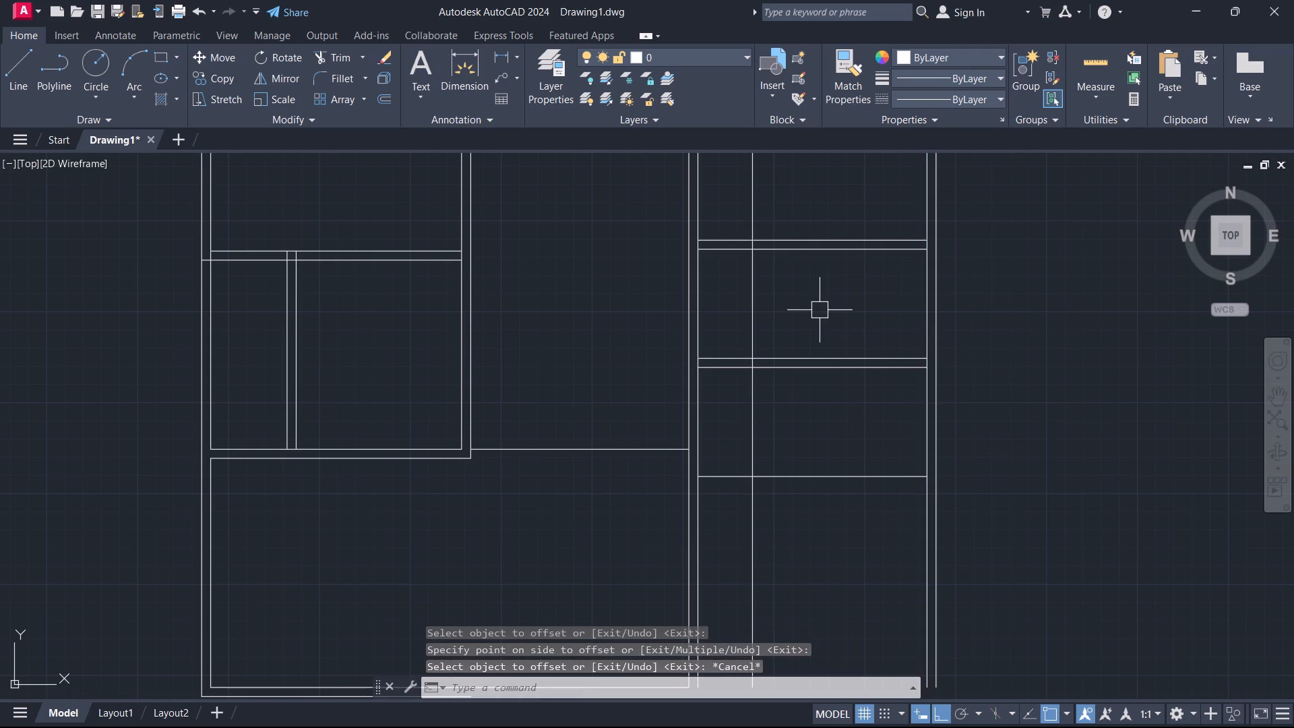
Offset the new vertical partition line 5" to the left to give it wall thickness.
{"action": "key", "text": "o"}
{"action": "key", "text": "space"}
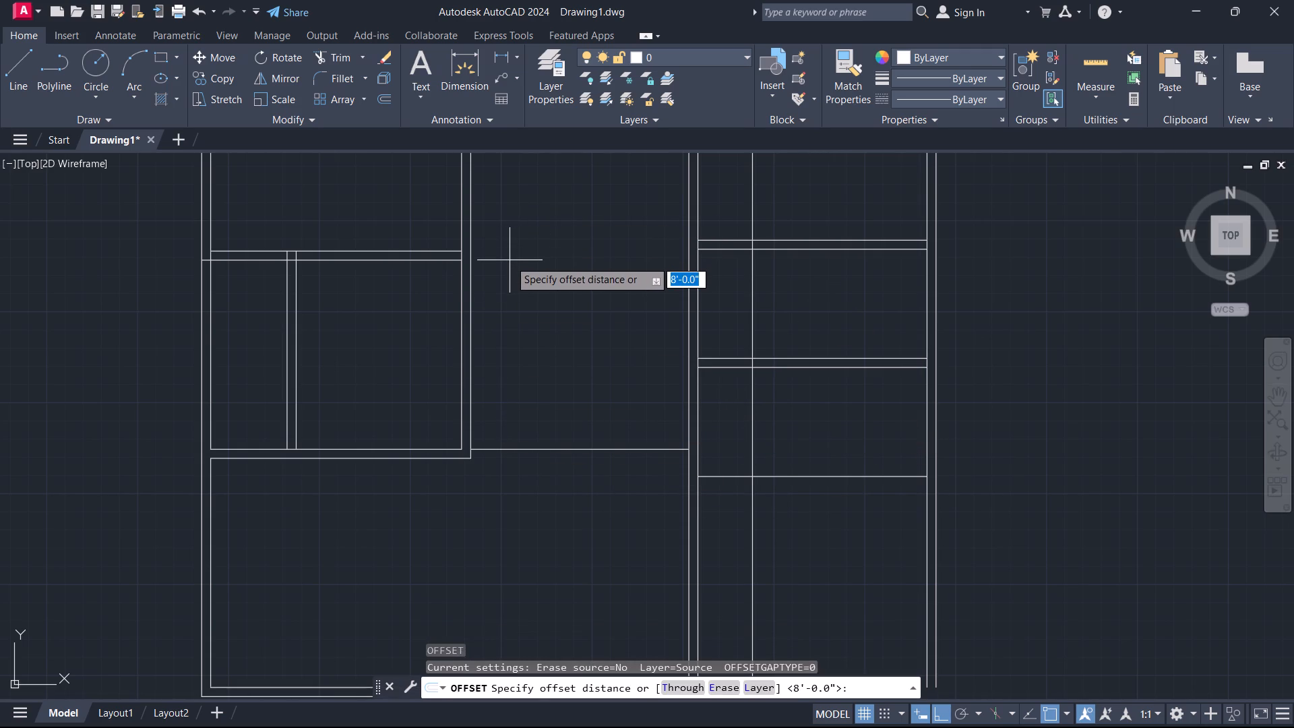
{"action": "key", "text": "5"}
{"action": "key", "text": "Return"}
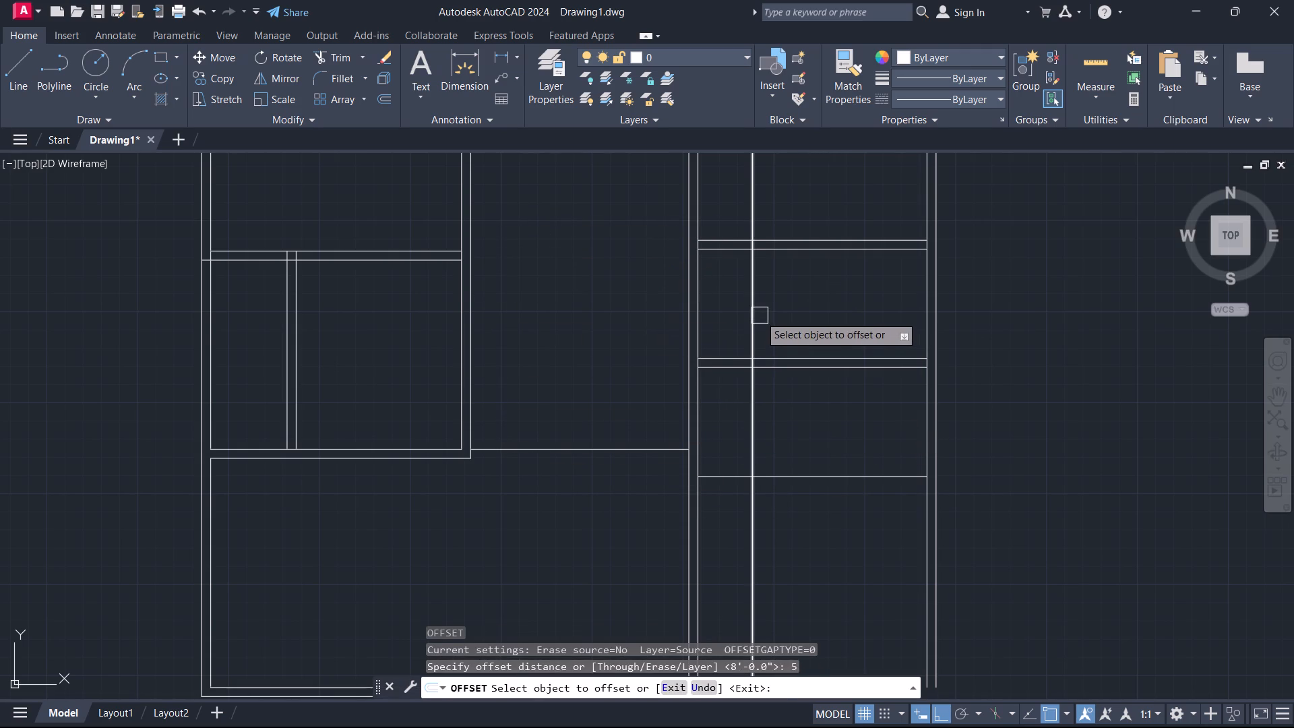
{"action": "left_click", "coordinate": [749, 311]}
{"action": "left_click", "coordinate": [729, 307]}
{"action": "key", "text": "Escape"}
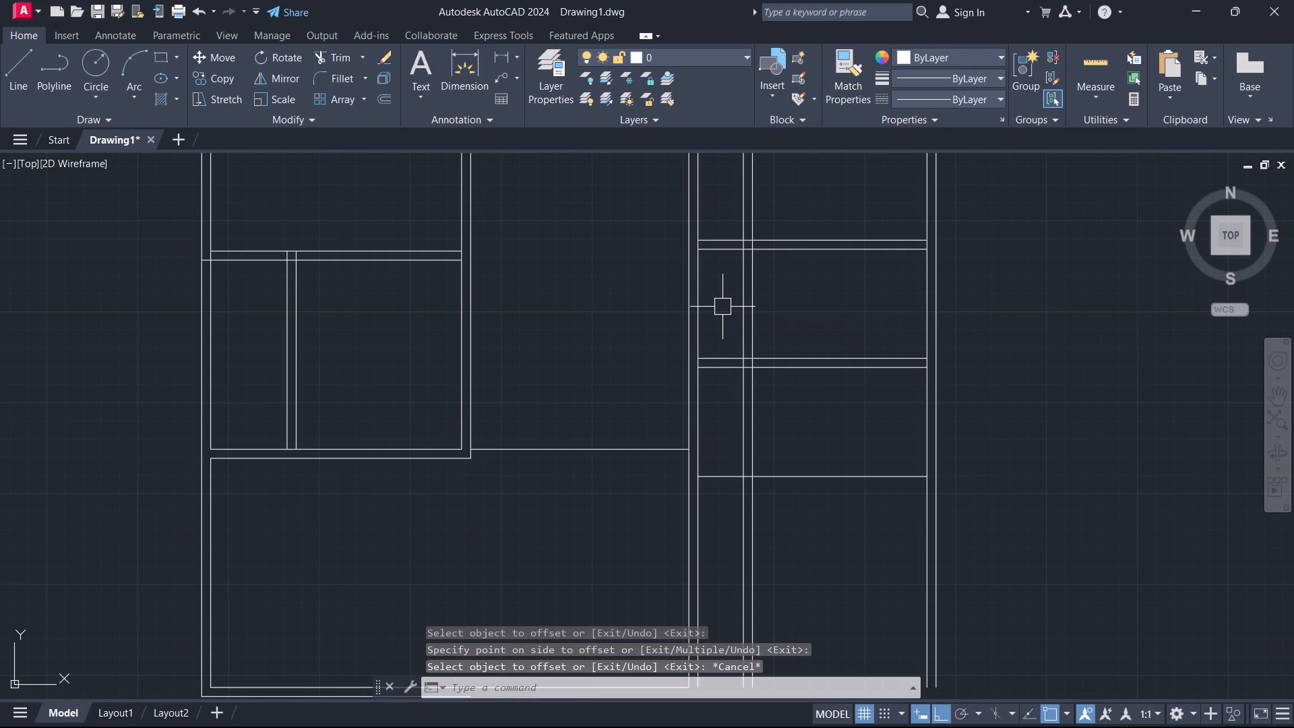
Measure the gap between the far-right section's left wall and the new partition, just below the first cross wall.
{"action": "type", "text": "di"}
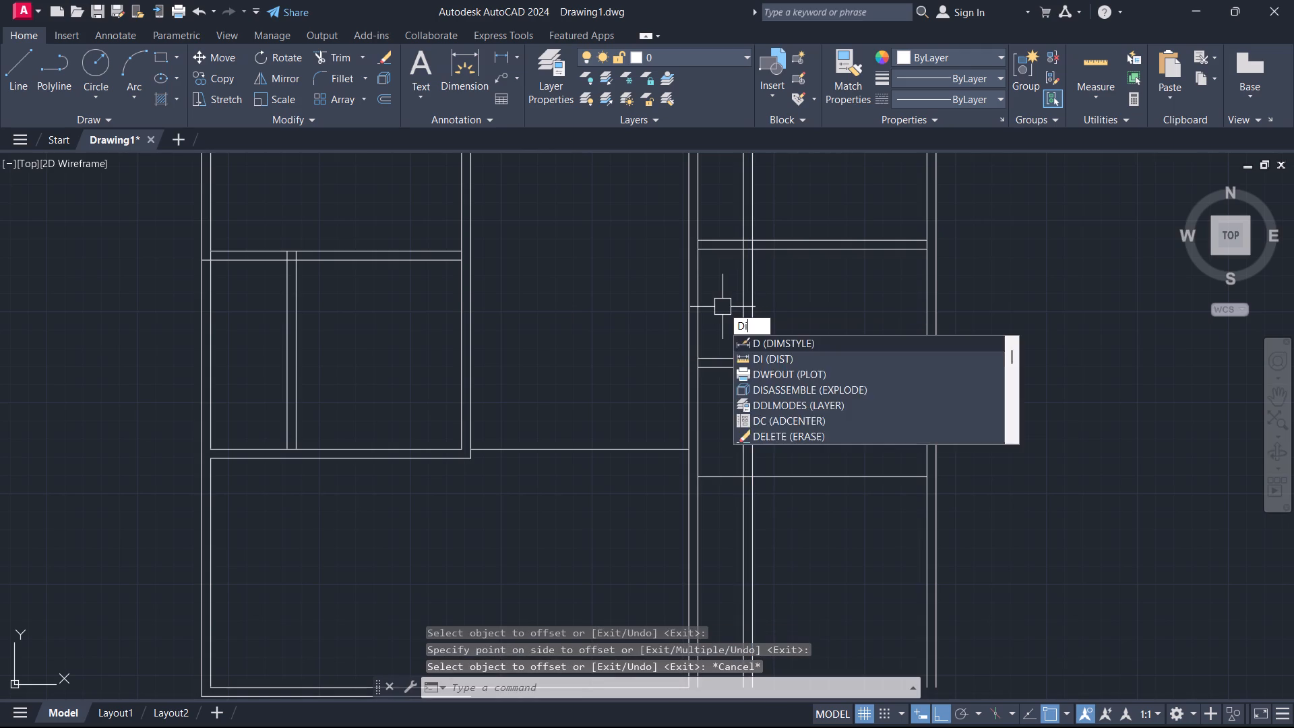
{"action": "key", "text": "space"}
{"action": "left_click", "coordinate": [701, 248]}
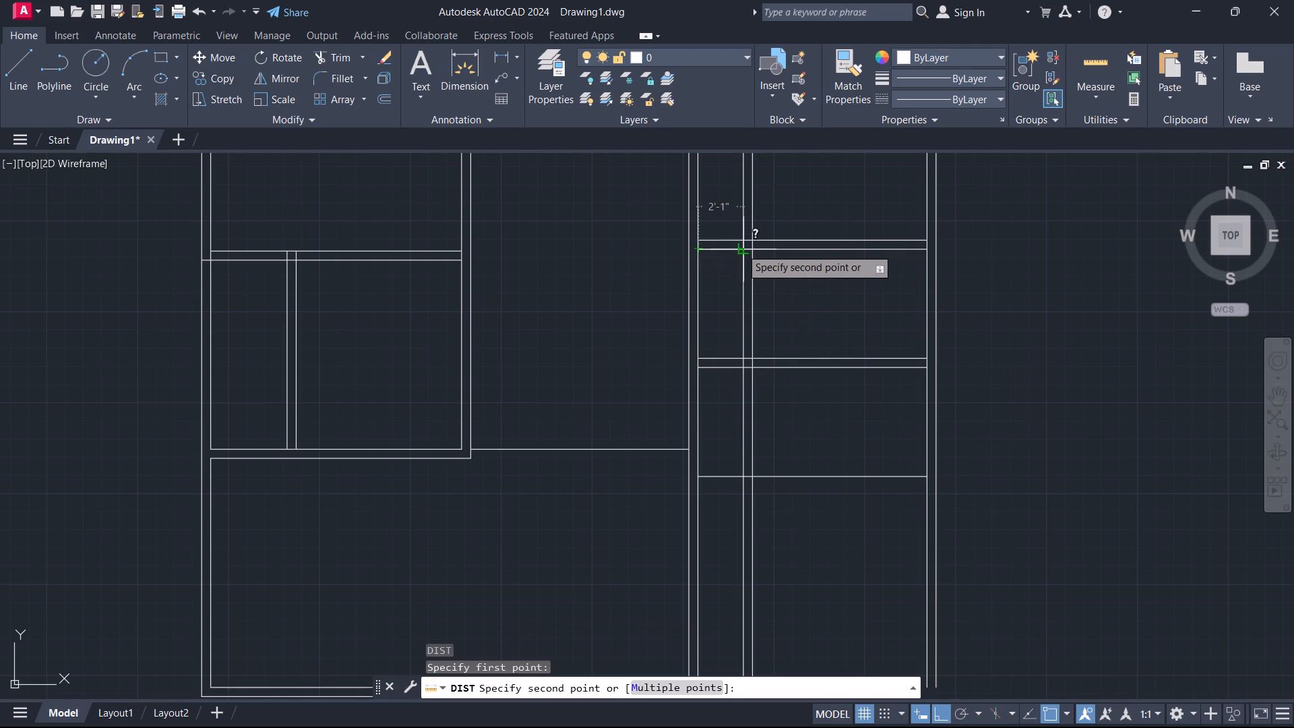
{"action": "key", "text": "Escape"}
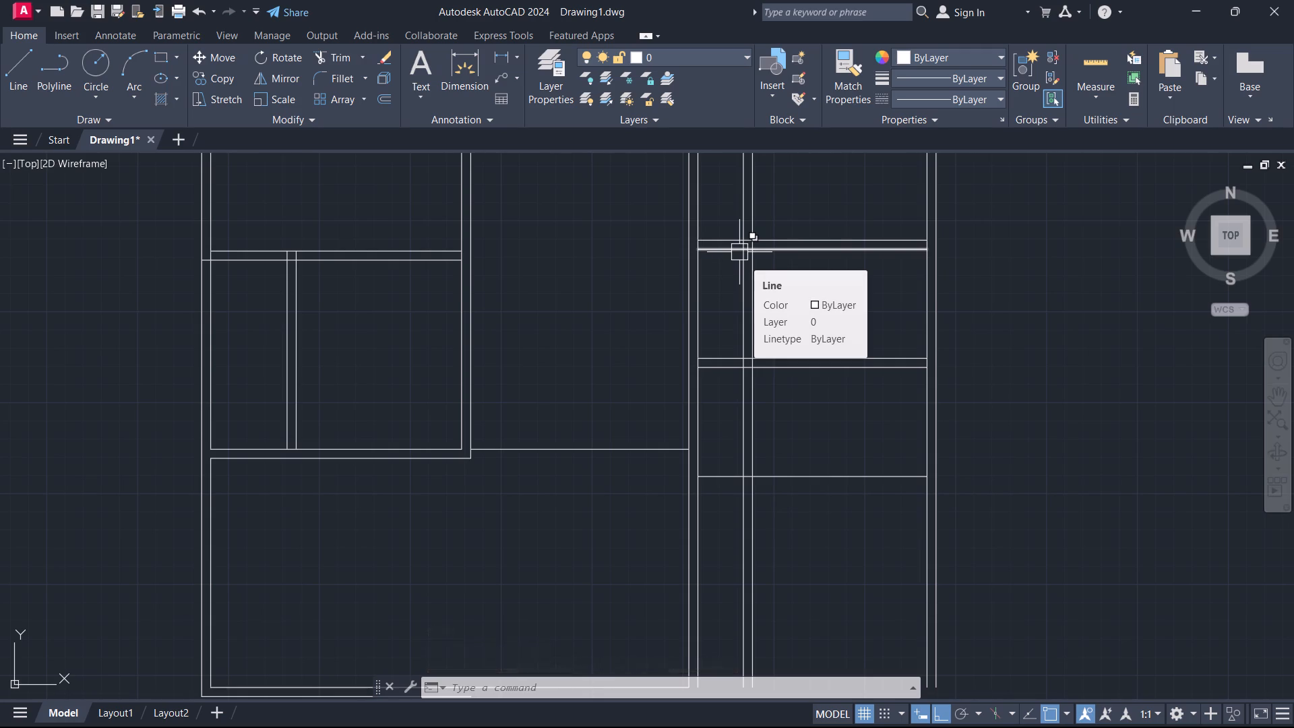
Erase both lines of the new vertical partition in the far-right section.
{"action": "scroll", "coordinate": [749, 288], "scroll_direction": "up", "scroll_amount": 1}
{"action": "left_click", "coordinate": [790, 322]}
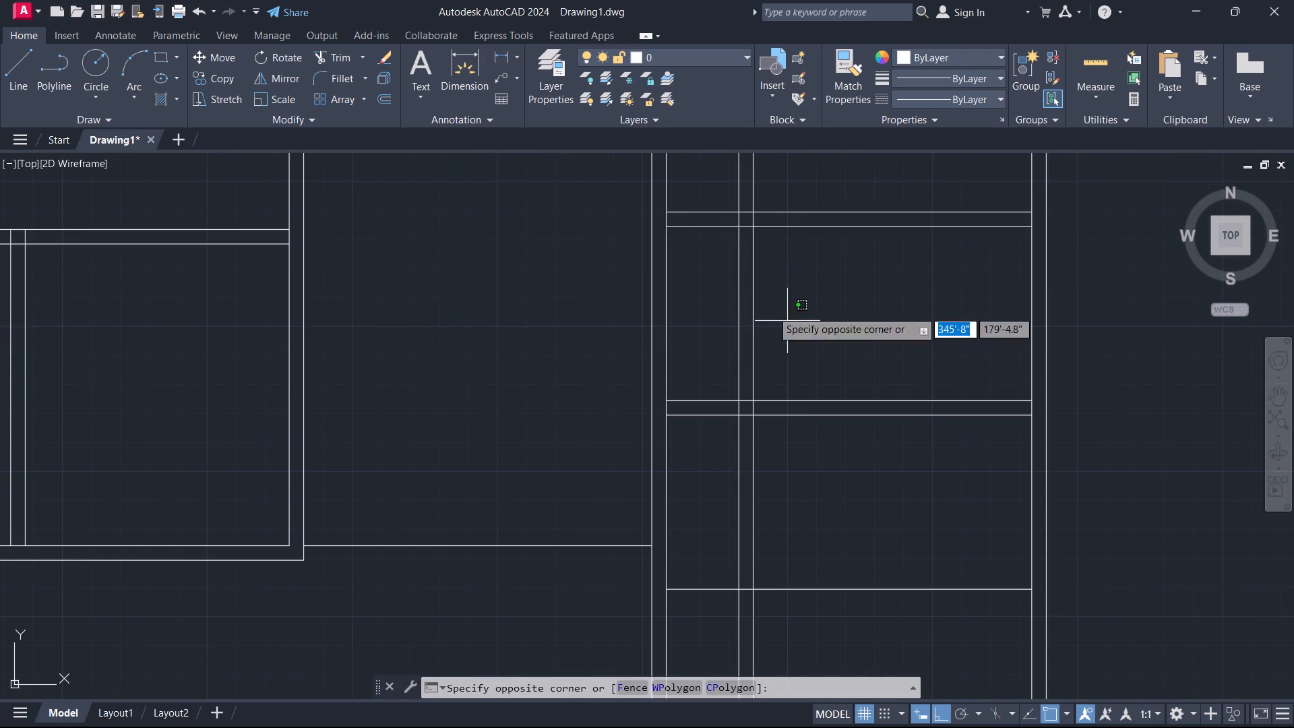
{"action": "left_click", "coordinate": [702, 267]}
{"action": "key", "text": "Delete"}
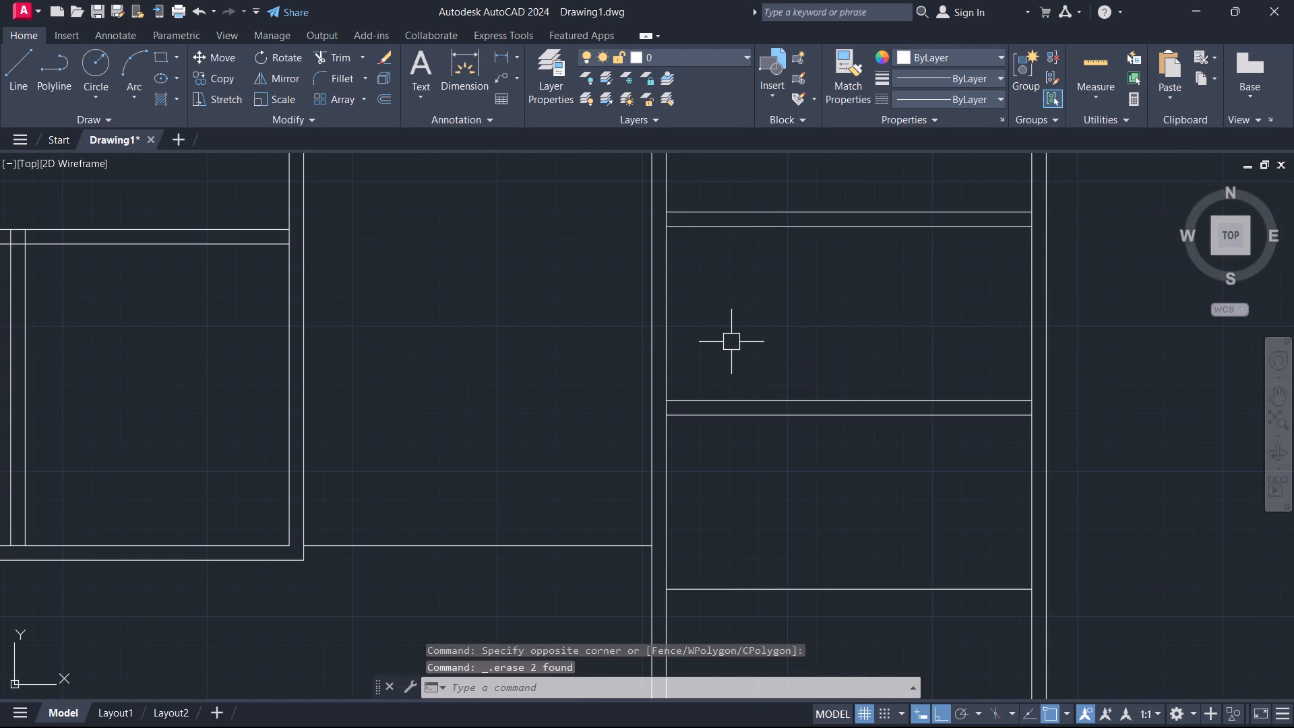
Offset the inner line of the far-right section's left wall 3' to the right to start a vertical partition.
{"action": "type", "text": "o"}
{"action": "key", "text": "space"}
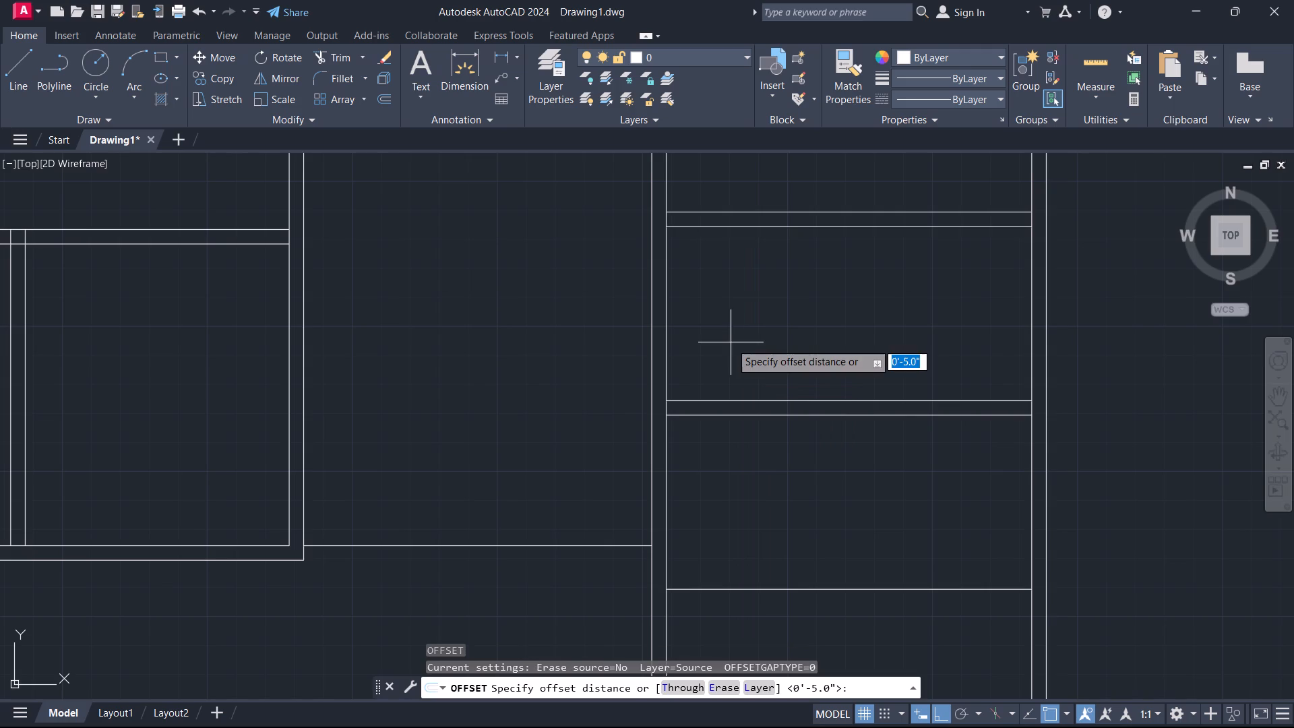
{"action": "key", "text": "3"}
{"action": "key", "text": "apostrophe"}
{"action": "key", "text": "Return"}
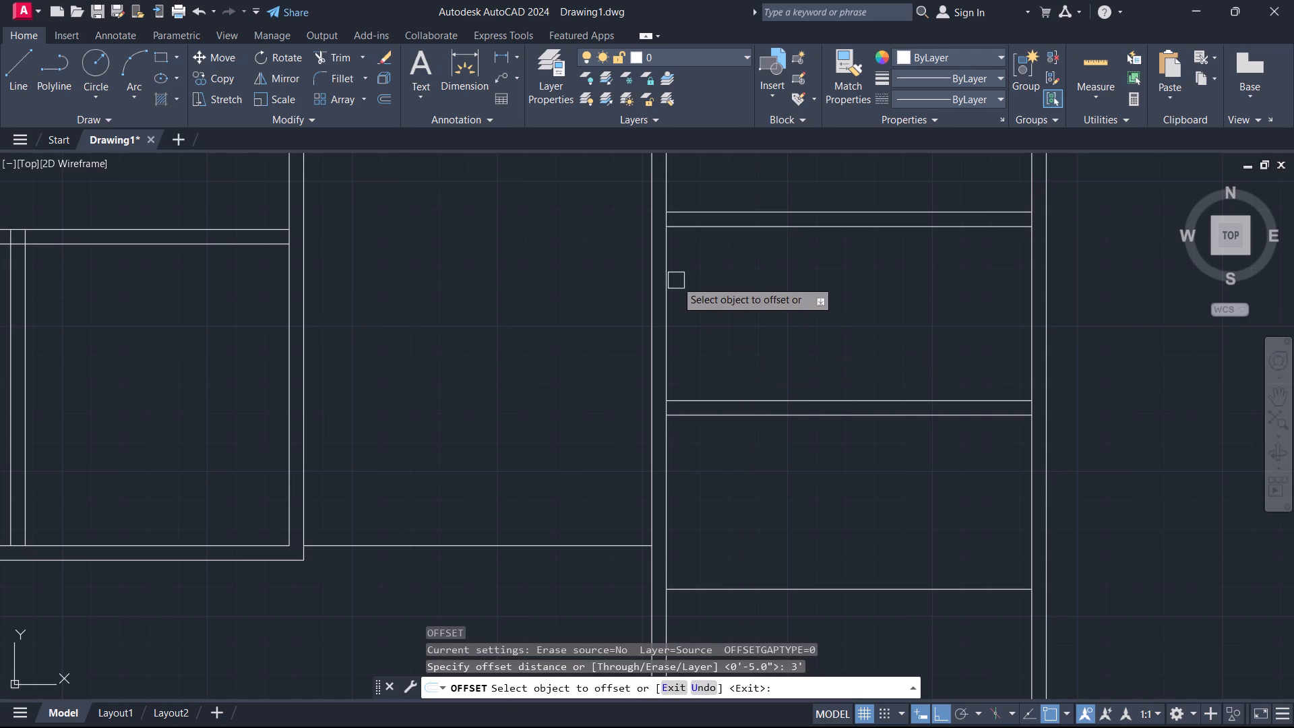
{"action": "left_click", "coordinate": [669, 276]}
{"action": "left_click", "coordinate": [730, 305]}
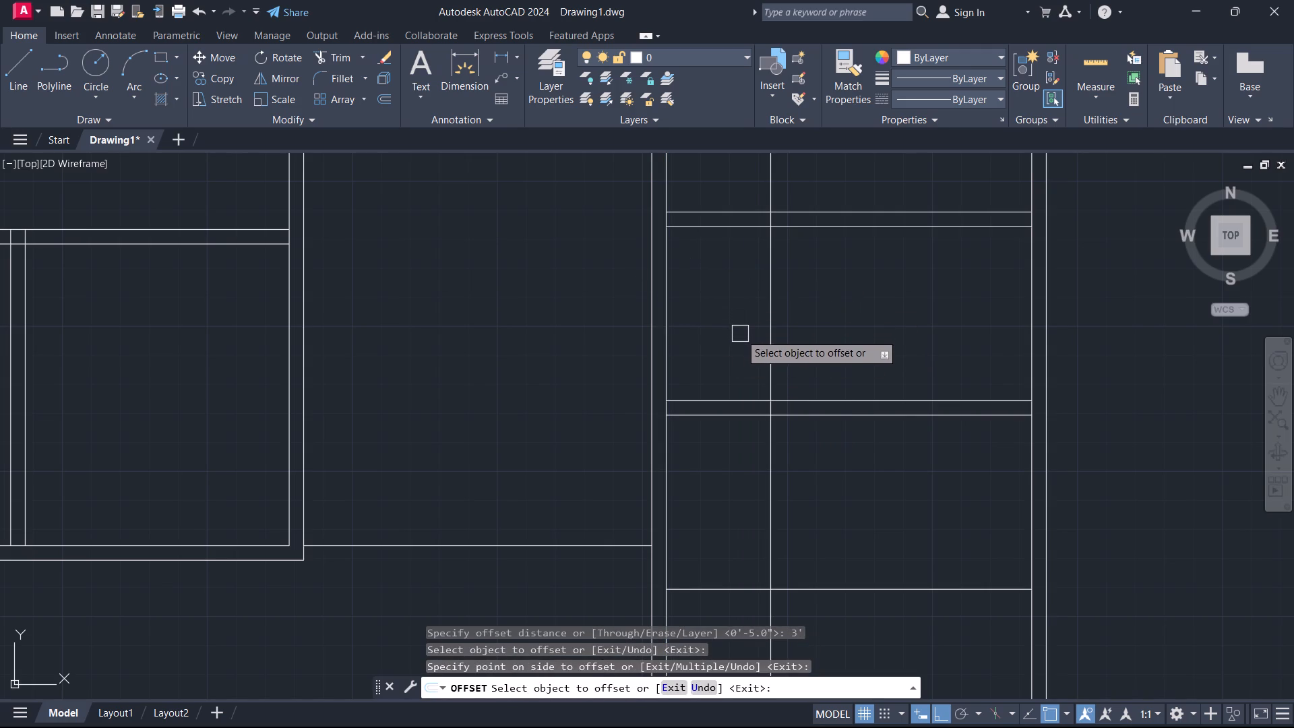
{"action": "key", "text": "Escape"}
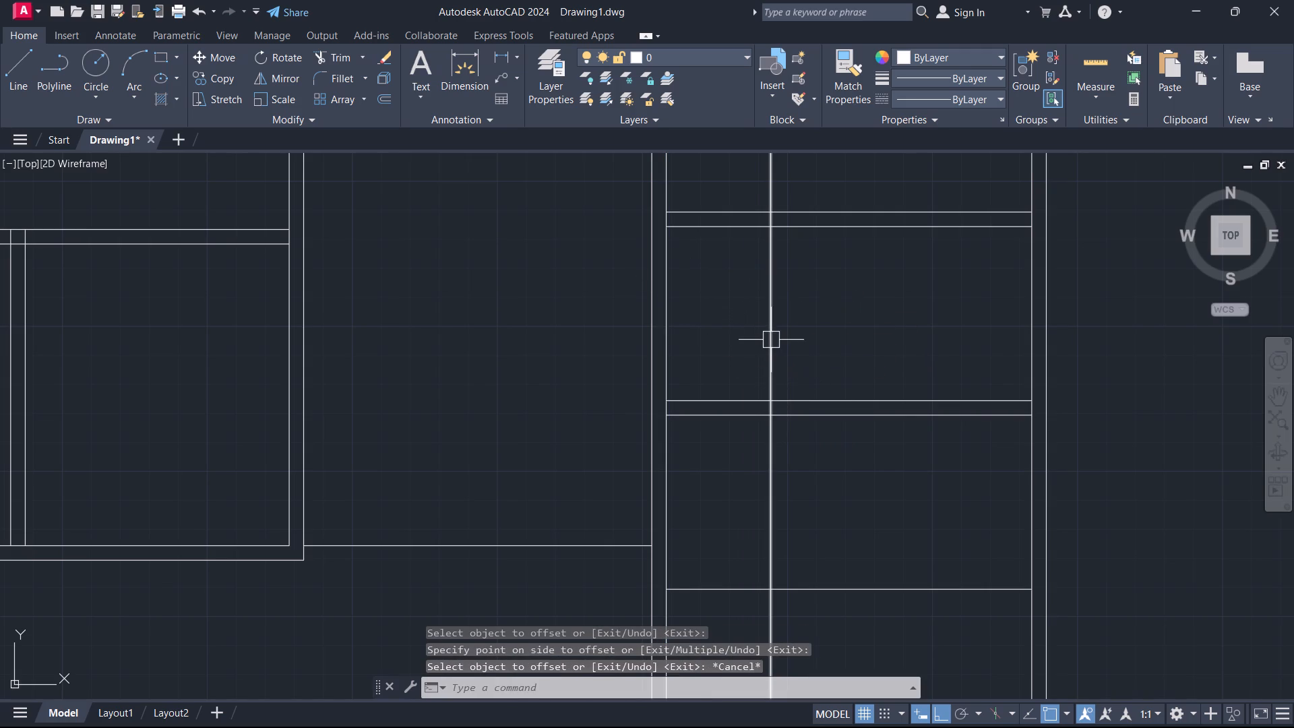
Offset the new vertical partition line 5" to the right to give the partition its thickness.
{"action": "key", "text": "o"}
{"action": "key", "text": "space"}
{"action": "key", "text": "2"}
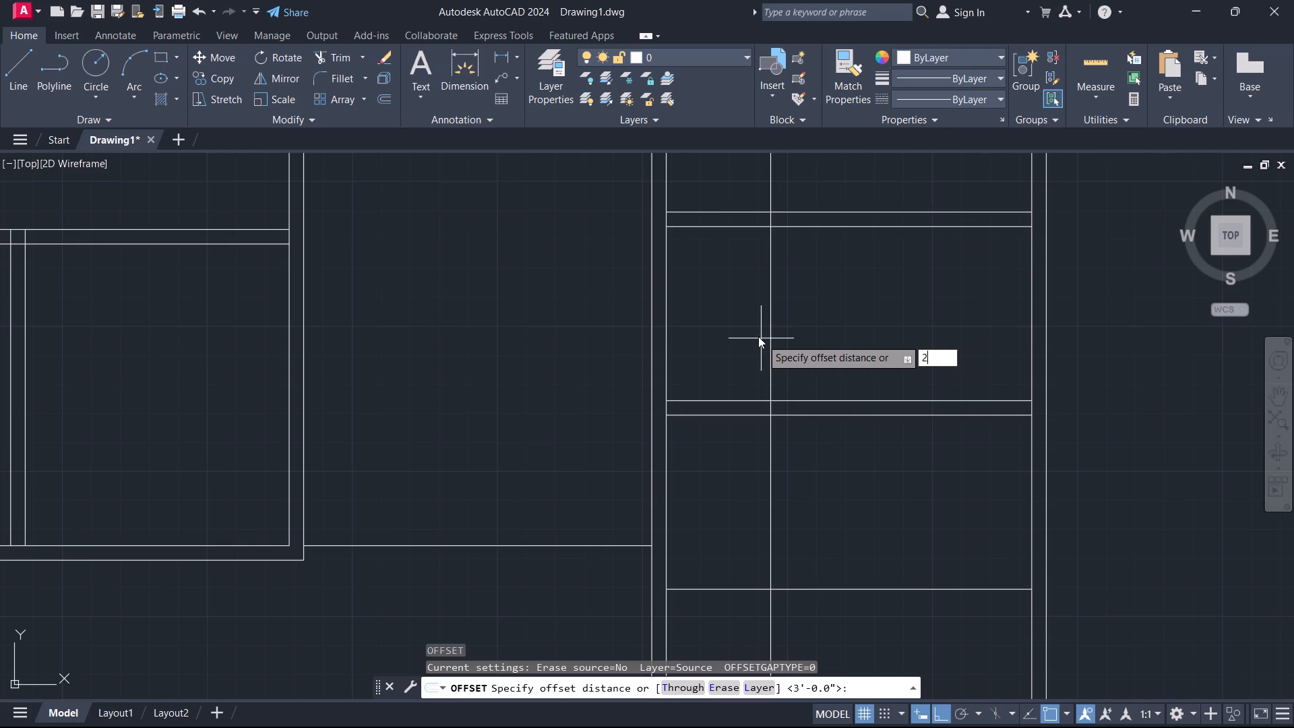
{"action": "key", "text": "BackSpace"}
{"action": "key", "text": "5"}
{"action": "key", "text": "Return"}
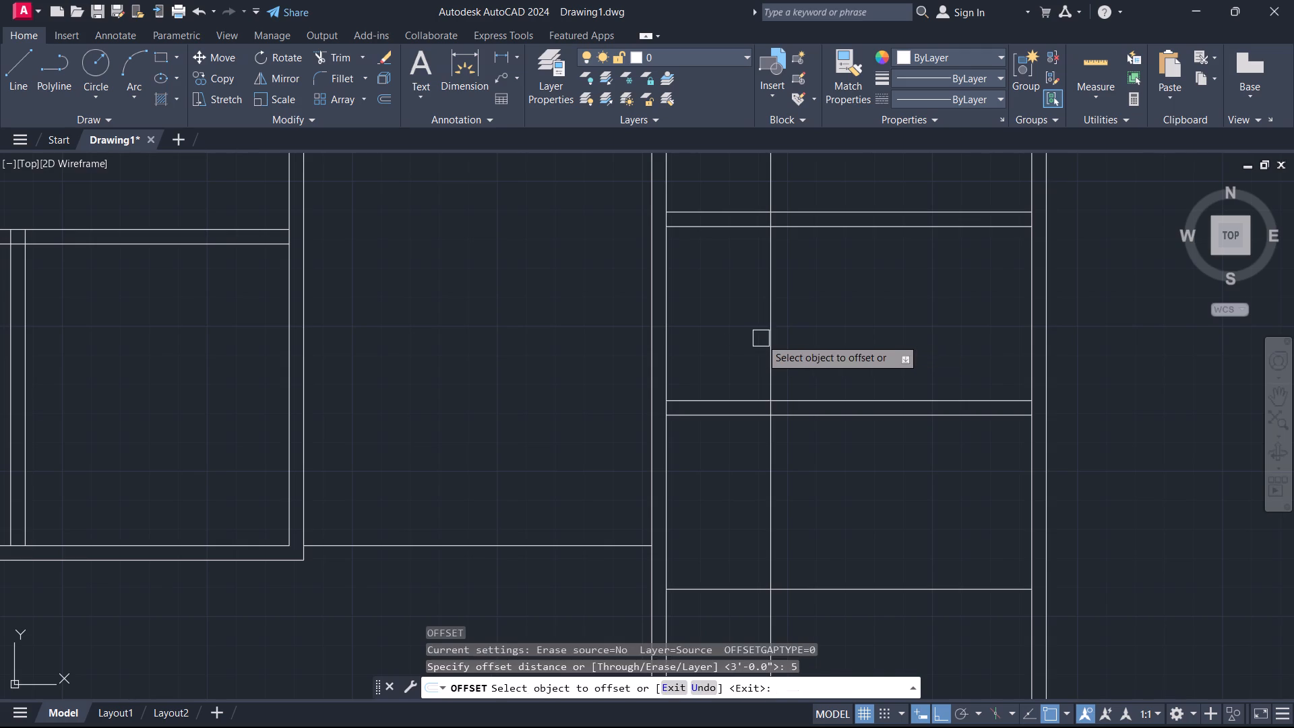
{"action": "left_click", "coordinate": [776, 367]}
{"action": "left_click", "coordinate": [815, 369]}
{"action": "key", "text": "Escape"}
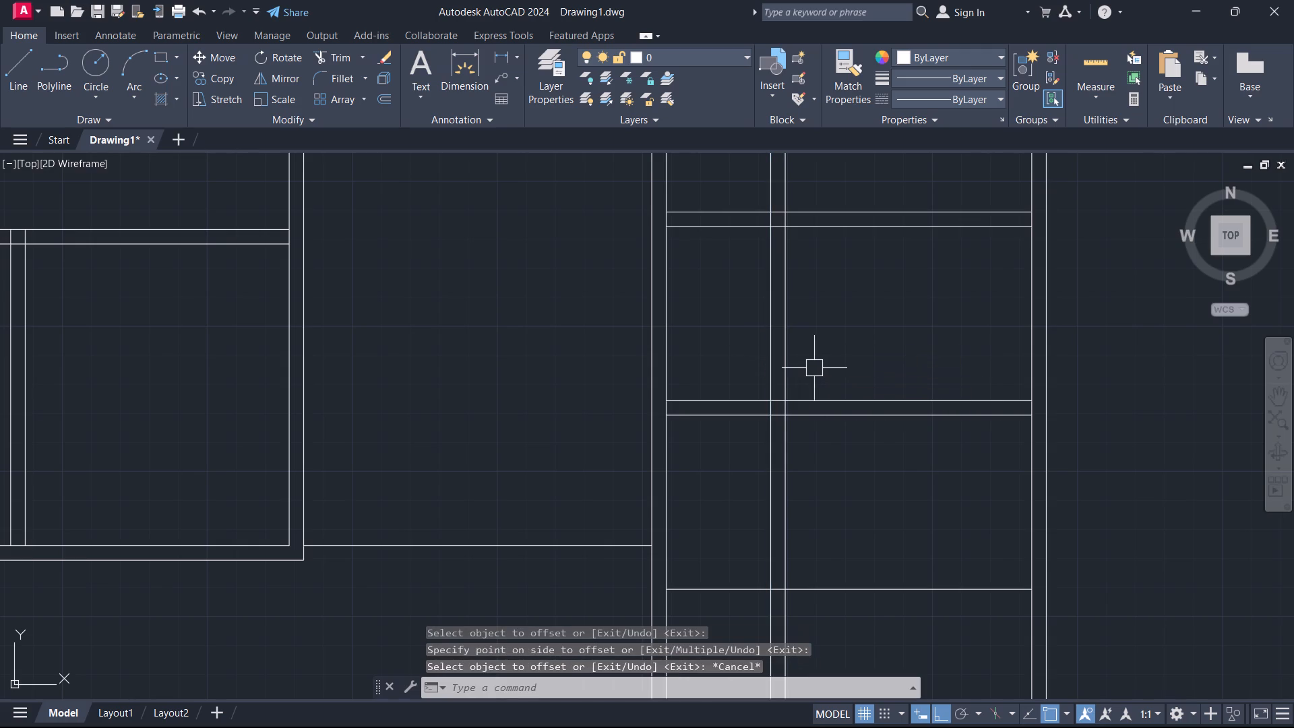
Trim both vertical partition lines above the first cross wall and below the third cross wall line in the far-right section.
{"action": "type", "text": "tr"}
{"action": "key", "text": "space"}
{"action": "scroll", "coordinate": [811, 297], "scroll_direction": "up", "scroll_amount": 1}
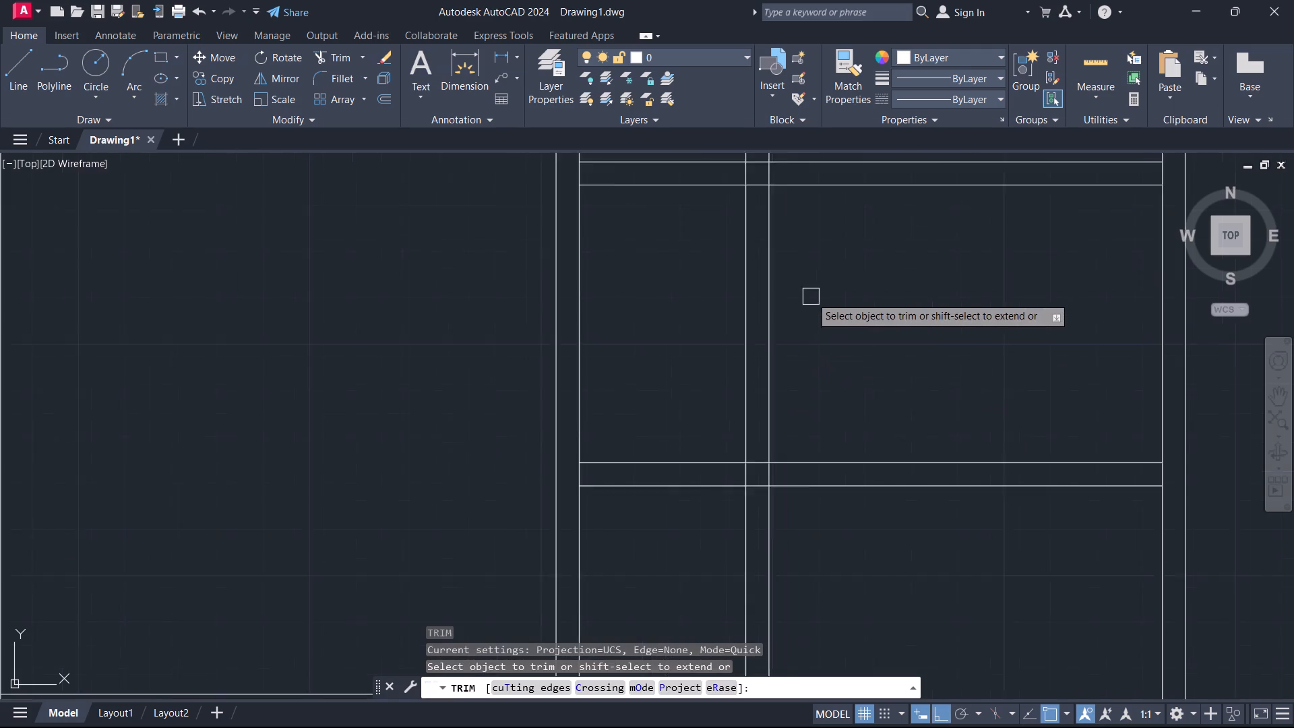
{"action": "scroll", "coordinate": [811, 297], "scroll_direction": "down", "scroll_amount": 1}
{"action": "middle_click_drag", "start_coordinate": [809, 295], "coordinate": [821, 388]}
{"action": "left_click_drag", "start_coordinate": [809, 251], "coordinate": [795, 249]}
{"action": "left_click", "coordinate": [768, 241]}
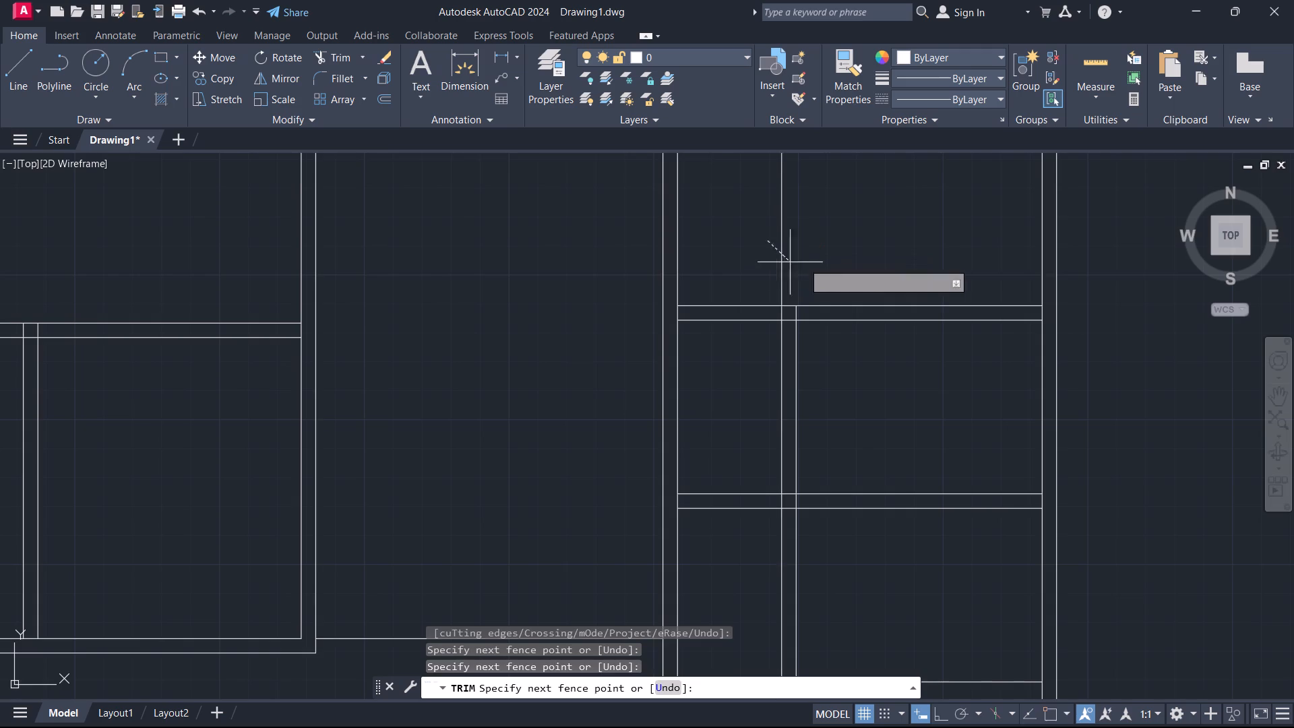
{"action": "left_click", "coordinate": [805, 262]}
{"action": "scroll", "coordinate": [822, 284], "scroll_direction": "down", "scroll_amount": 4}
{"action": "scroll", "coordinate": [820, 475], "scroll_direction": "up", "scroll_amount": 3}
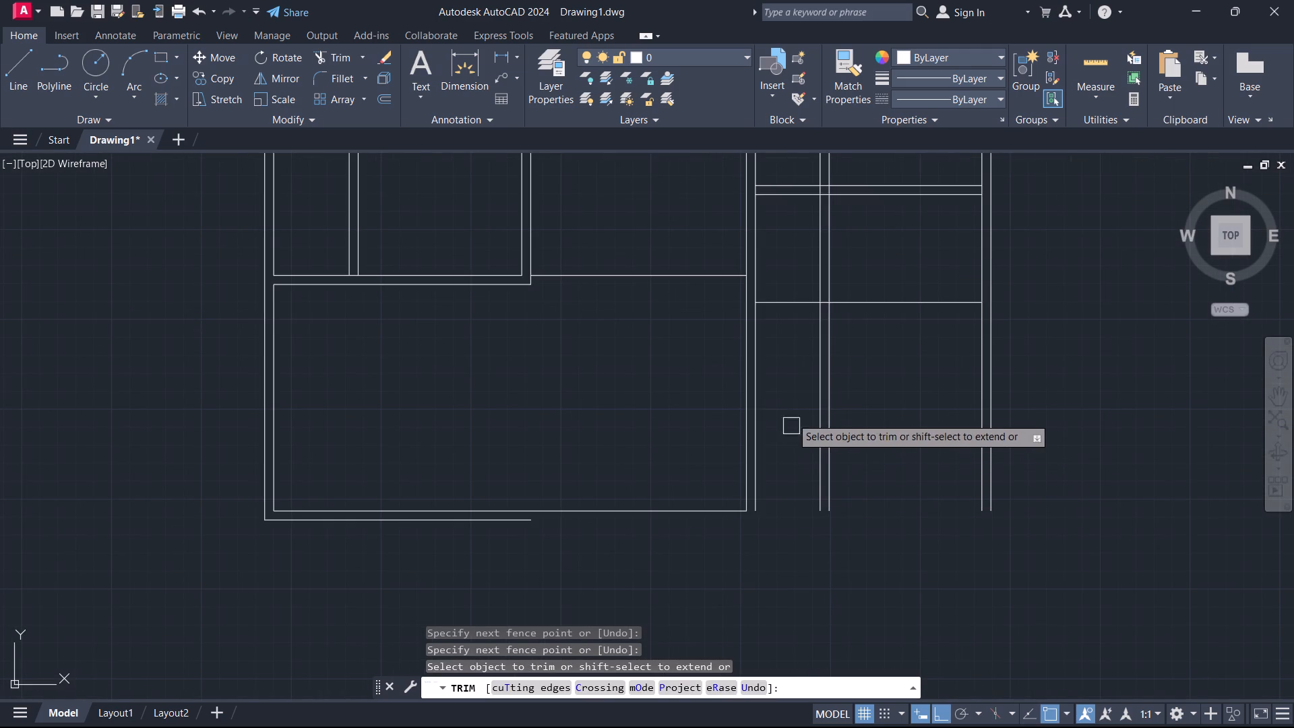
{"action": "left_click_drag", "start_coordinate": [791, 414], "coordinate": [803, 414]}
{"action": "left_click", "coordinate": [867, 411]}
{"action": "key", "text": "Escape"}
Offset the third cross wall's line 5" downward to complete the double-line wall.
{"action": "type", "text": "o"}
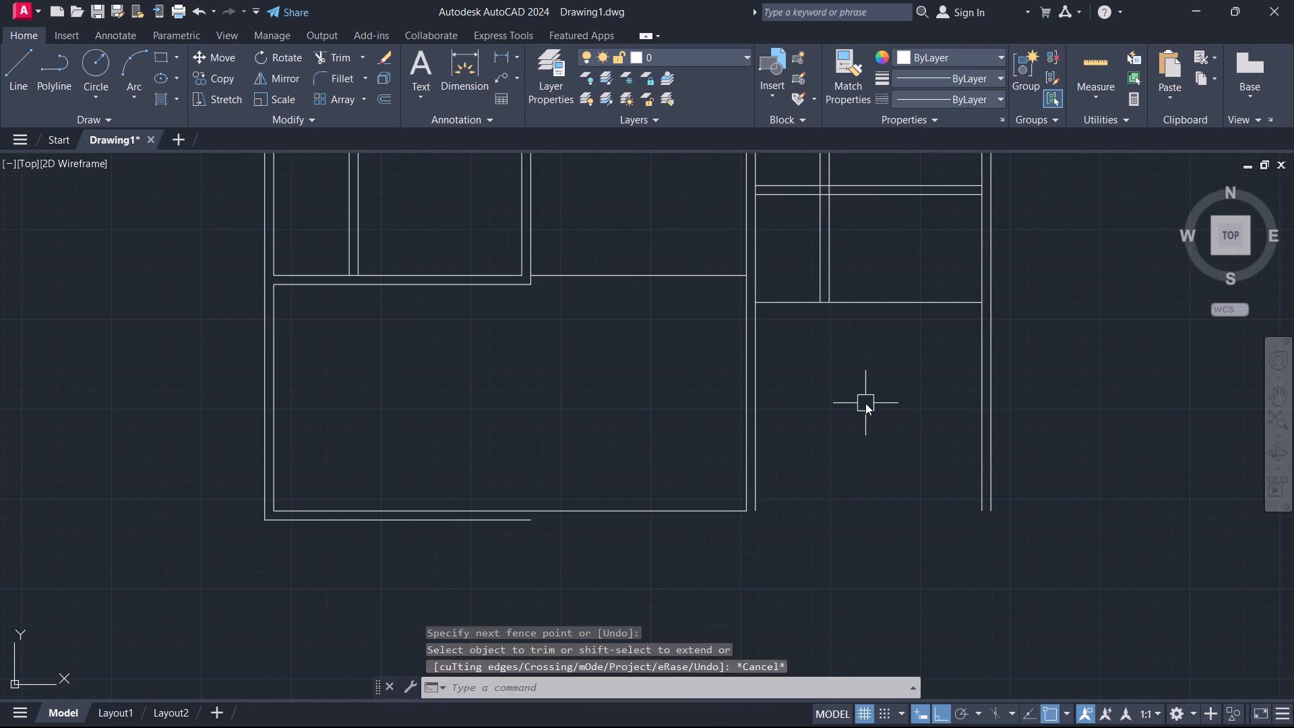
{"action": "key", "text": "space"}
{"action": "key", "text": "5"}
{"action": "key", "text": "Return"}
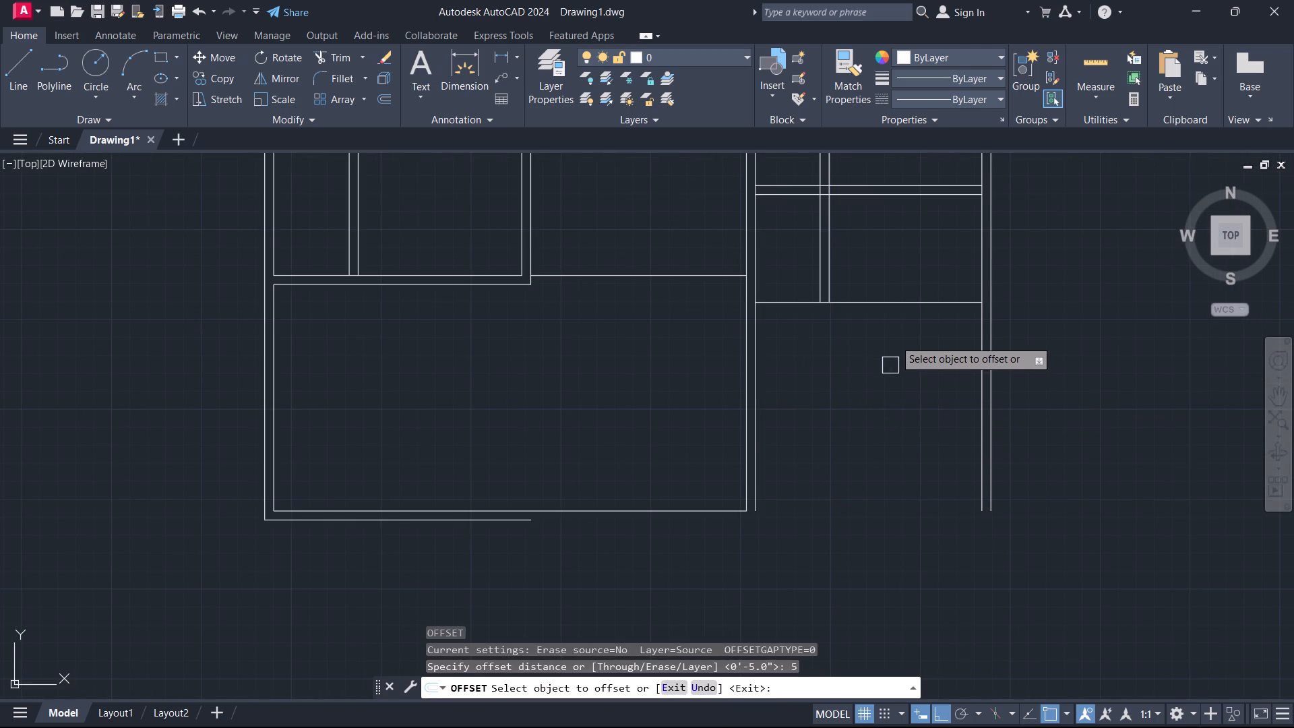
{"action": "left_click", "coordinate": [882, 300]}
{"action": "left_click", "coordinate": [869, 352]}
{"action": "key", "text": "Escape"}
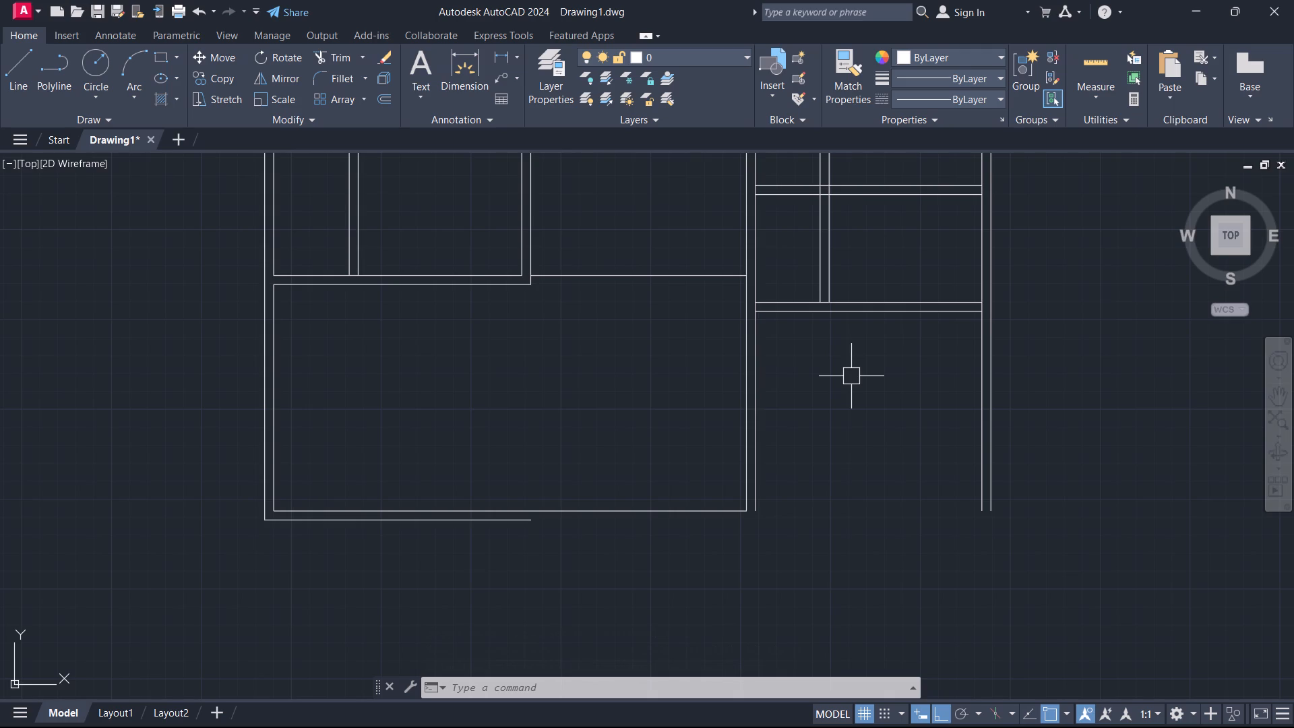
Offset the lower line of the far-right section's third cross wall 12' downward.
{"action": "type", "text": "o"}
{"action": "key", "text": "space"}
{"action": "type", "text": "12"}
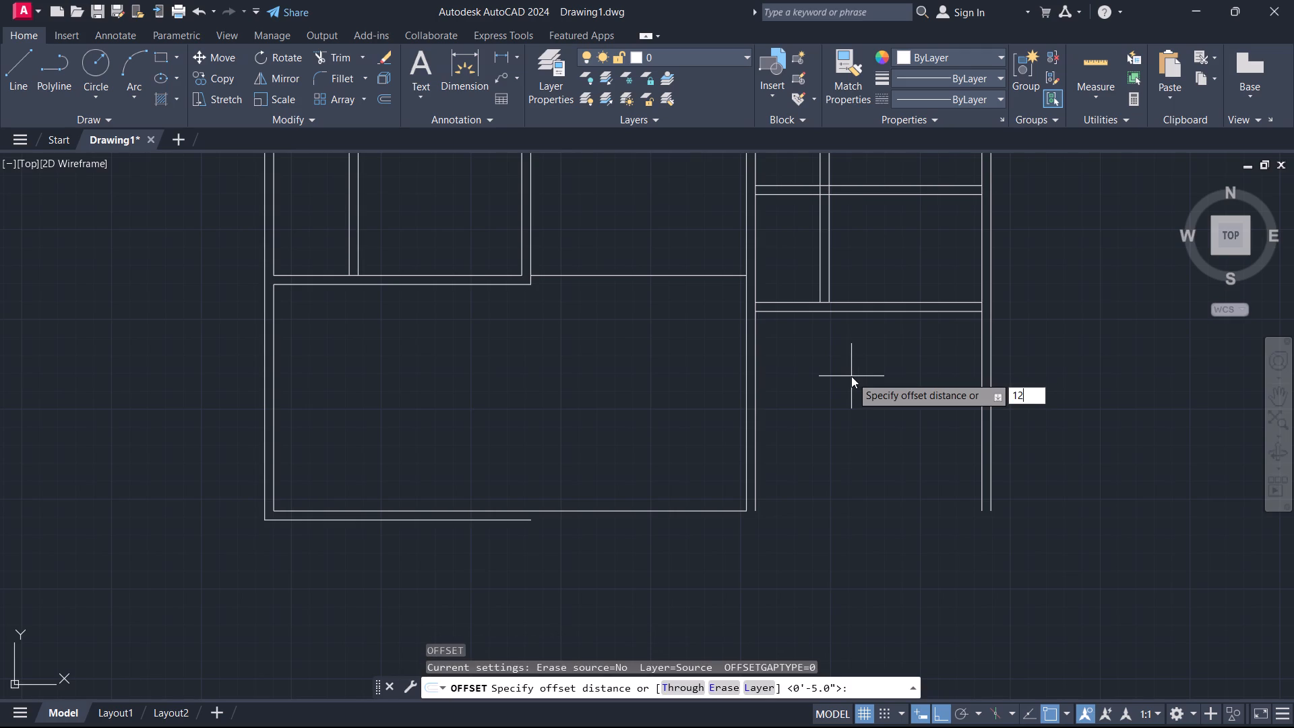
{"action": "key", "text": "apostrophe"}
{"action": "key", "text": "Return"}
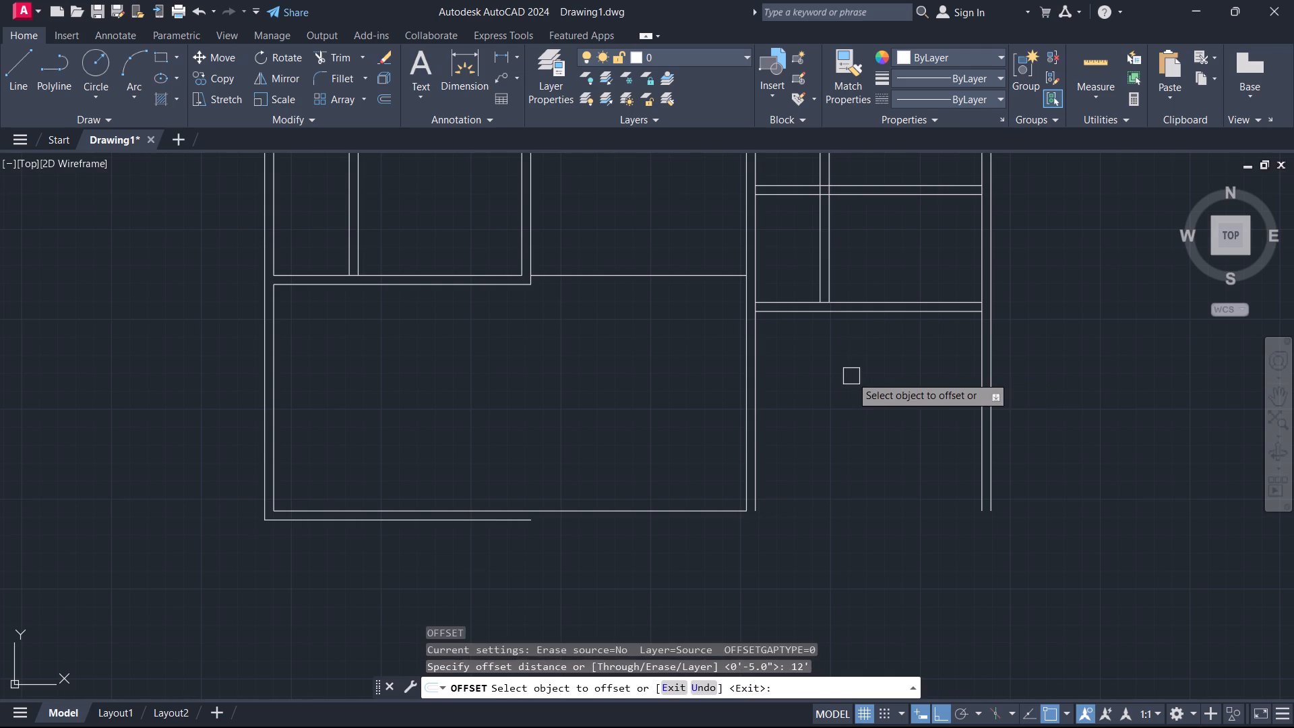
{"action": "left_click", "coordinate": [890, 311]}
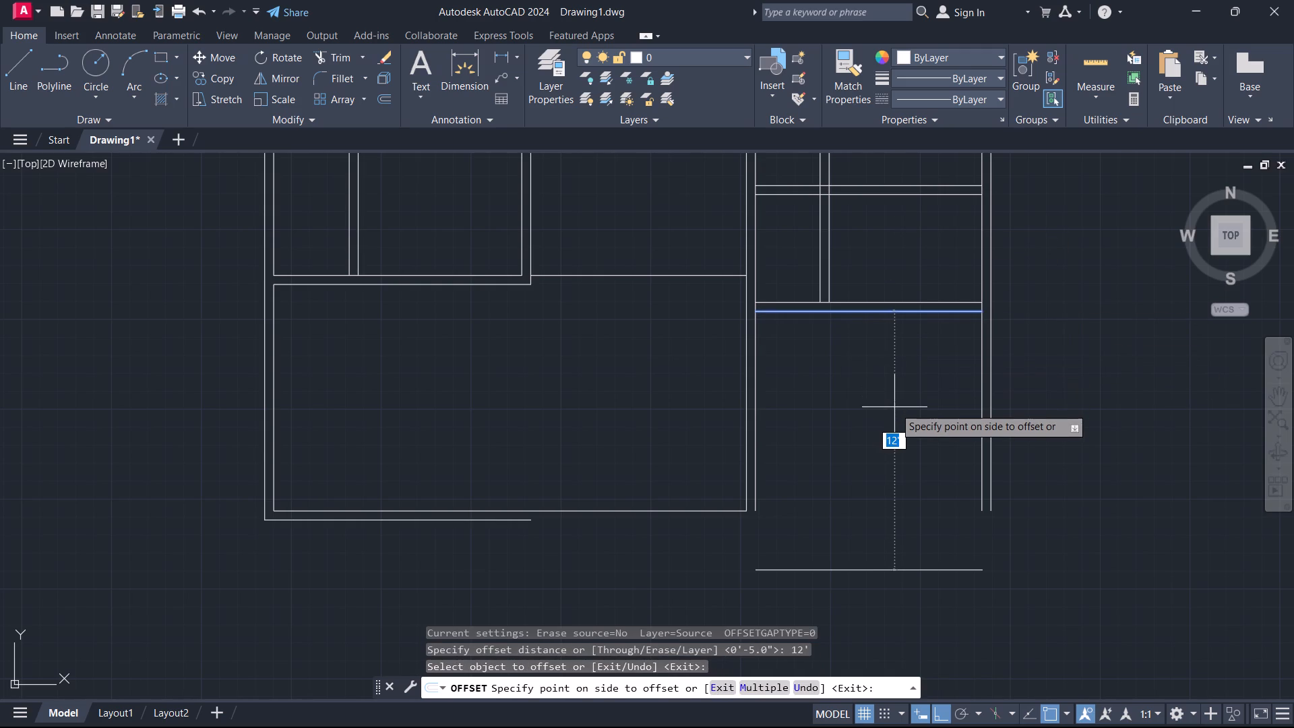
{"action": "left_click", "coordinate": [894, 407]}
{"action": "right_click", "coordinate": [893, 410]}
{"action": "left_click", "coordinate": [924, 442]}
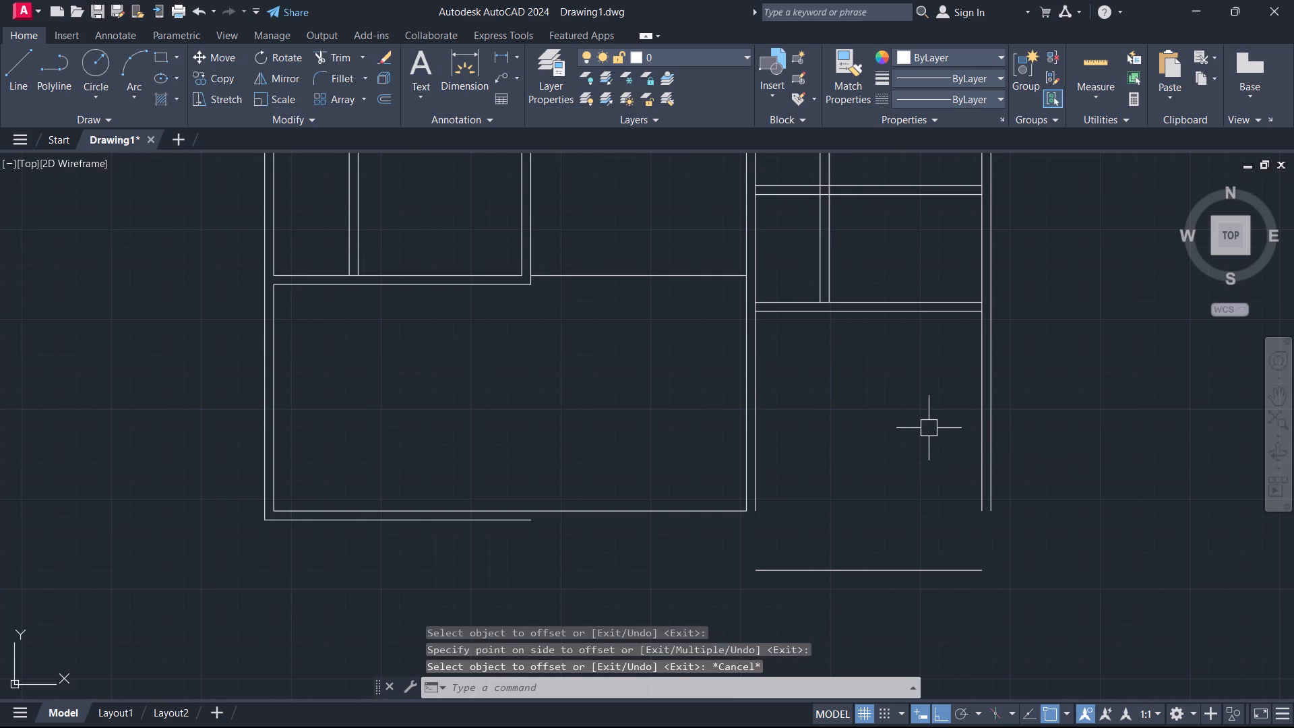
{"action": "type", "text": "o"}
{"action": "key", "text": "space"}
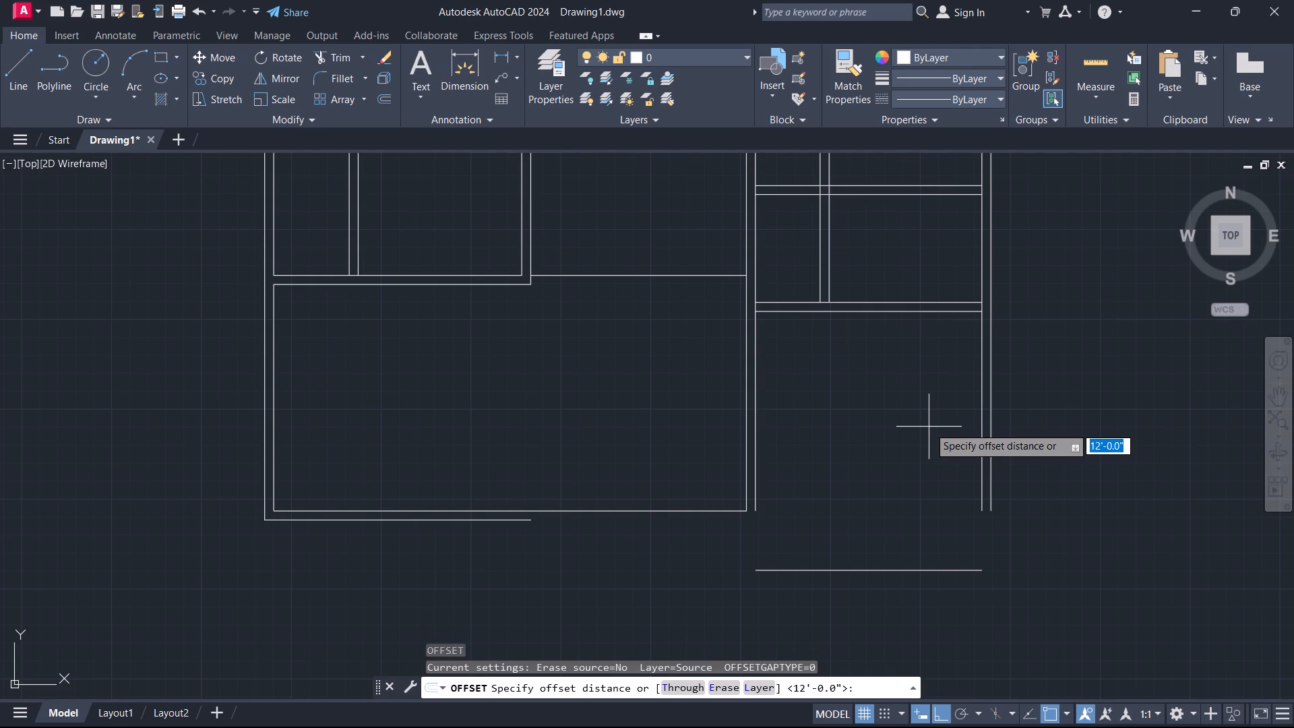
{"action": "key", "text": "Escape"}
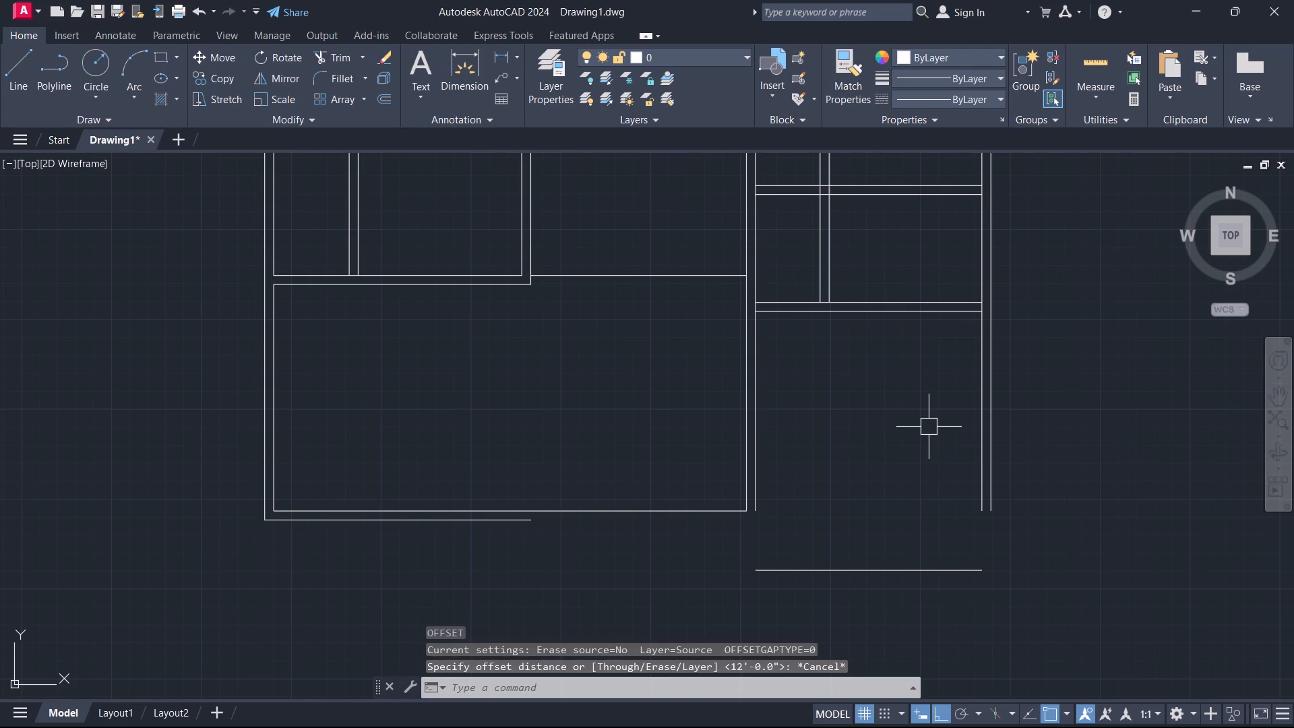
Offset the new bottom line of the far-right section 5" downward to give the bottom wall its thickness.
{"action": "type", "text": "o"}
{"action": "key", "text": "space"}
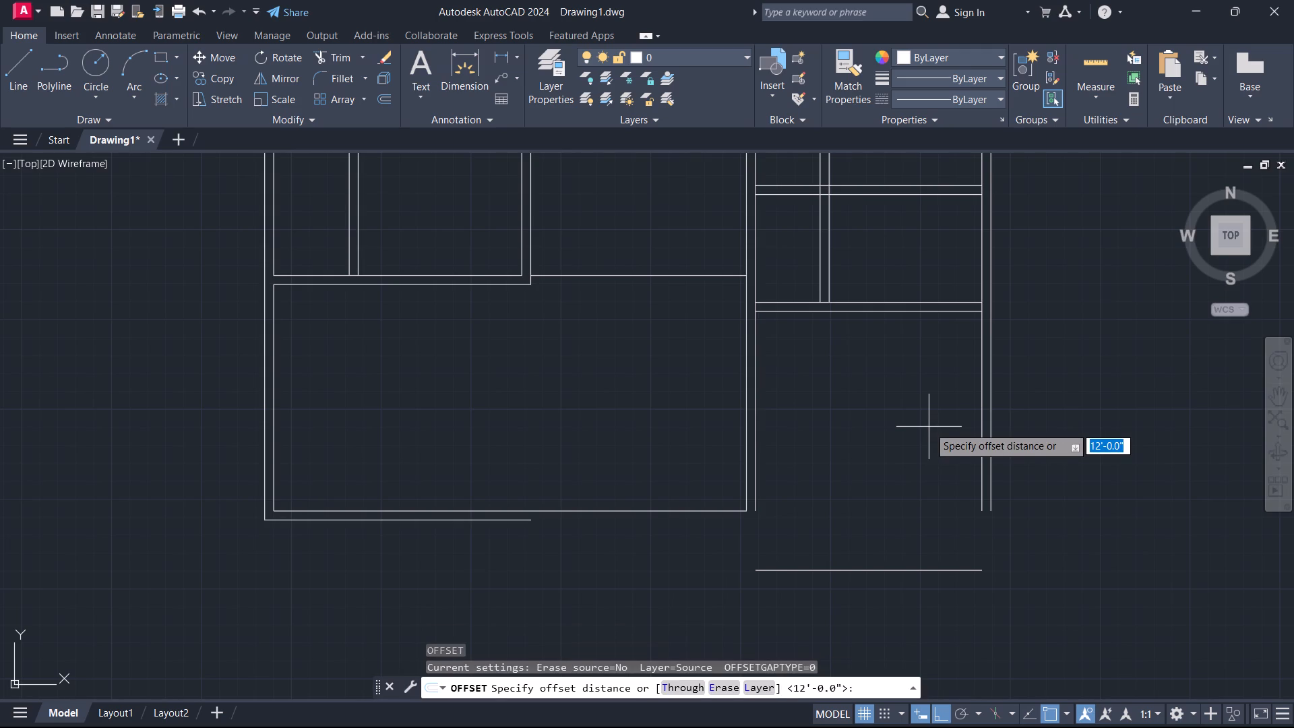
{"action": "key", "text": "5"}
{"action": "key", "text": "Return"}
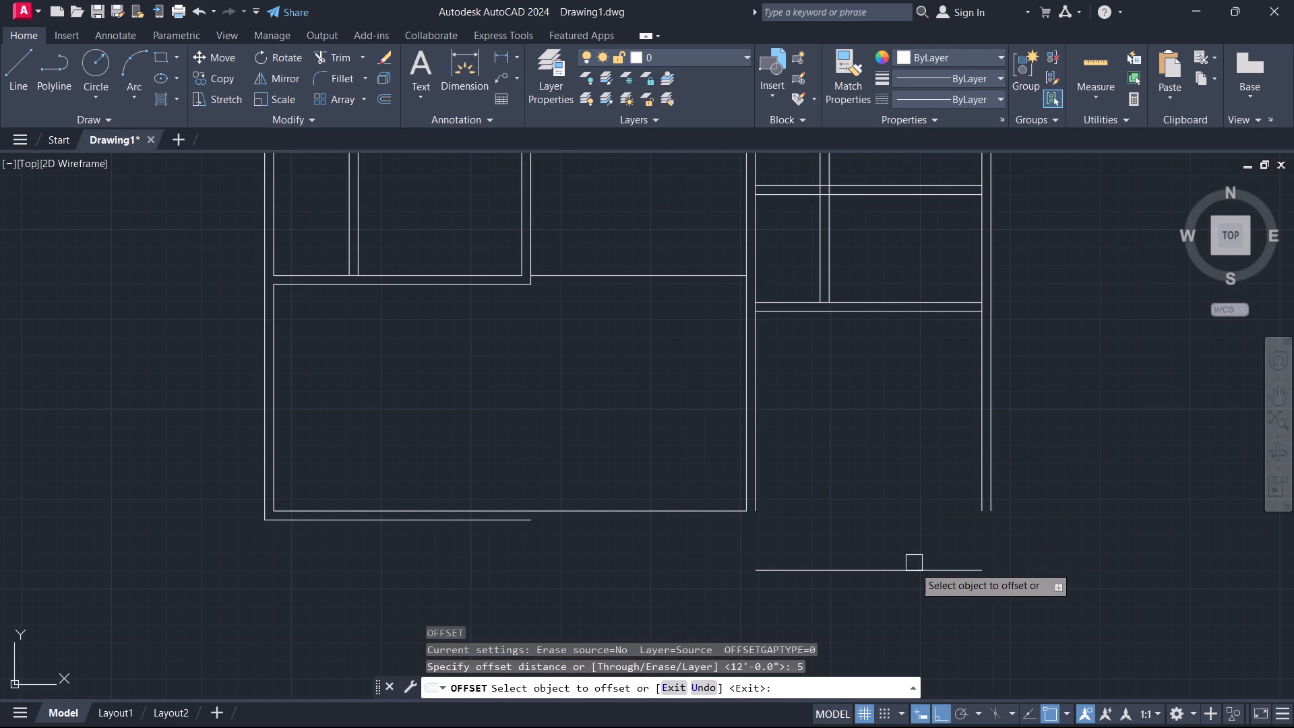
{"action": "left_click", "coordinate": [913, 572]}
{"action": "left_click", "coordinate": [890, 607]}
{"action": "key", "text": "Escape"}
Measure the vertical gap between the new bottom wall's upper line and the lower end of the far-right wall's inner line.
{"action": "middle_click_drag", "start_coordinate": [893, 507], "coordinate": [901, 427]}
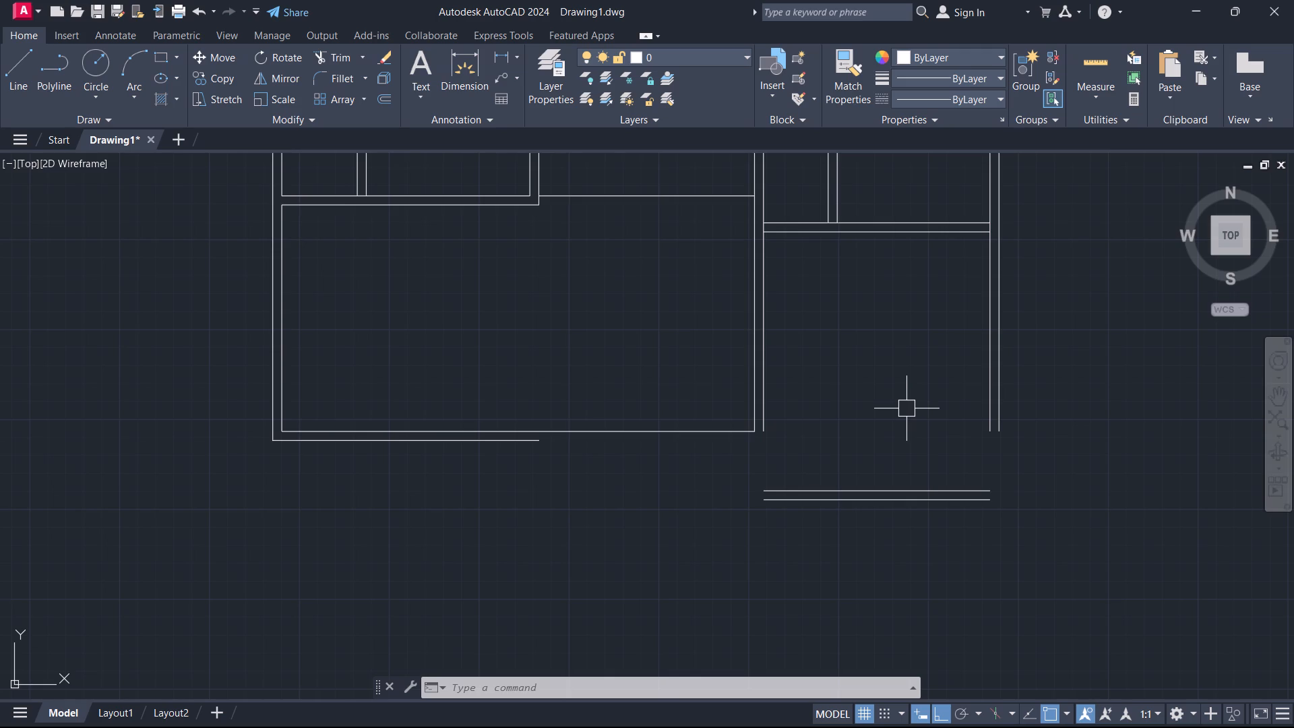
{"action": "scroll", "coordinate": [906, 410], "scroll_direction": "down", "scroll_amount": 1}
{"action": "scroll", "coordinate": [248, 427], "scroll_direction": "down", "scroll_amount": 1}
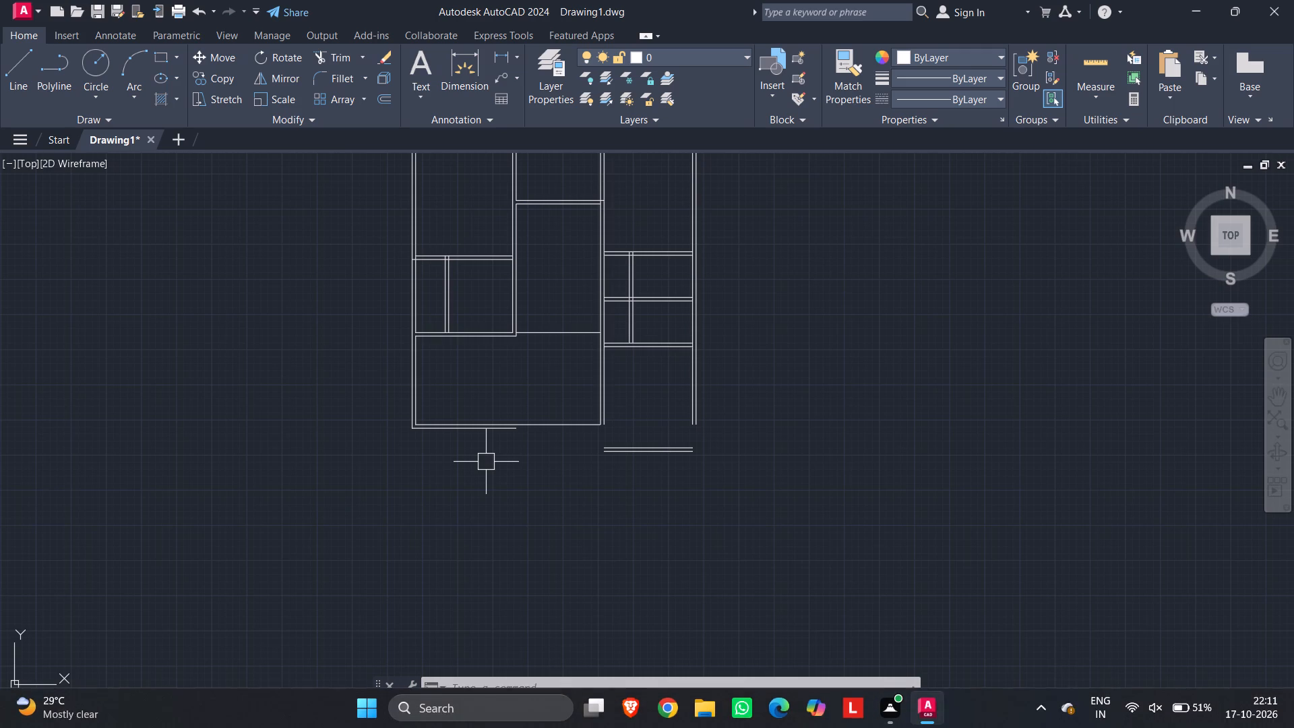
{"action": "scroll", "coordinate": [681, 406], "scroll_direction": "up", "scroll_amount": 1}
{"action": "middle_click_drag", "start_coordinate": [679, 415], "coordinate": [720, 276]}
{"action": "scroll", "coordinate": [679, 416], "scroll_direction": "up", "scroll_amount": 1}
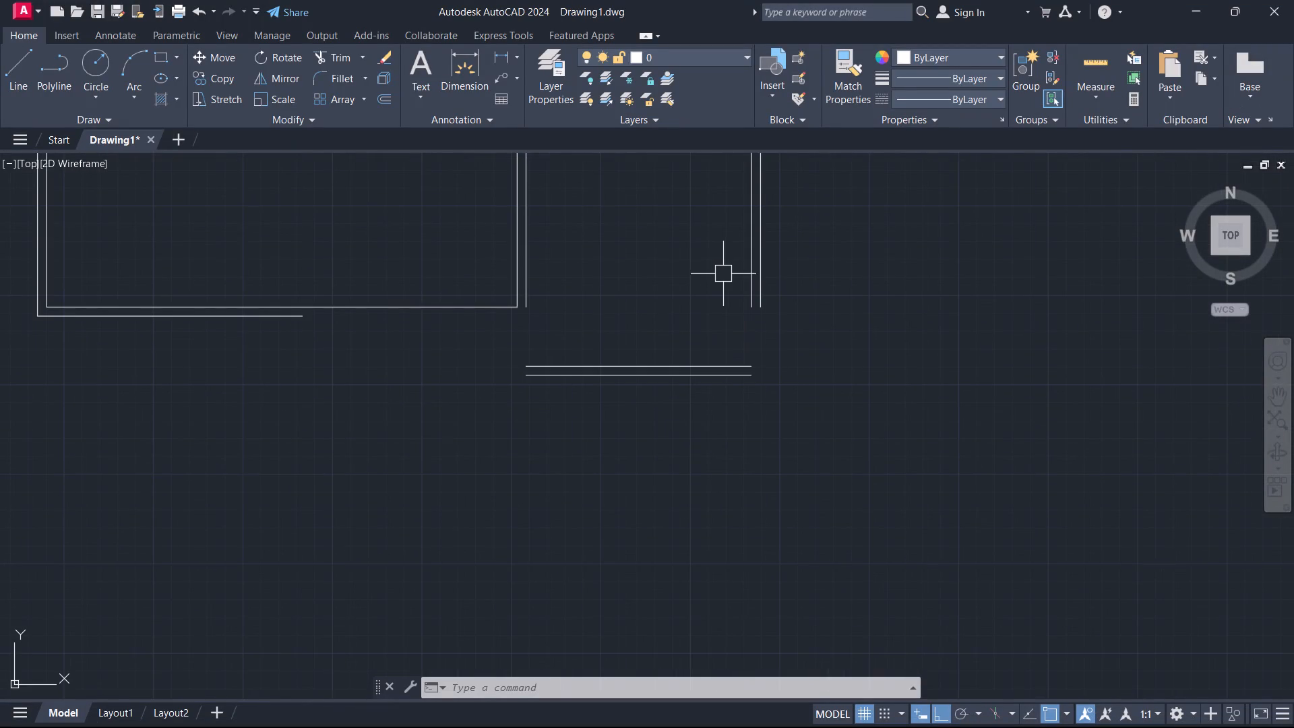
{"action": "key", "text": "d"}
{"action": "key", "text": "i"}
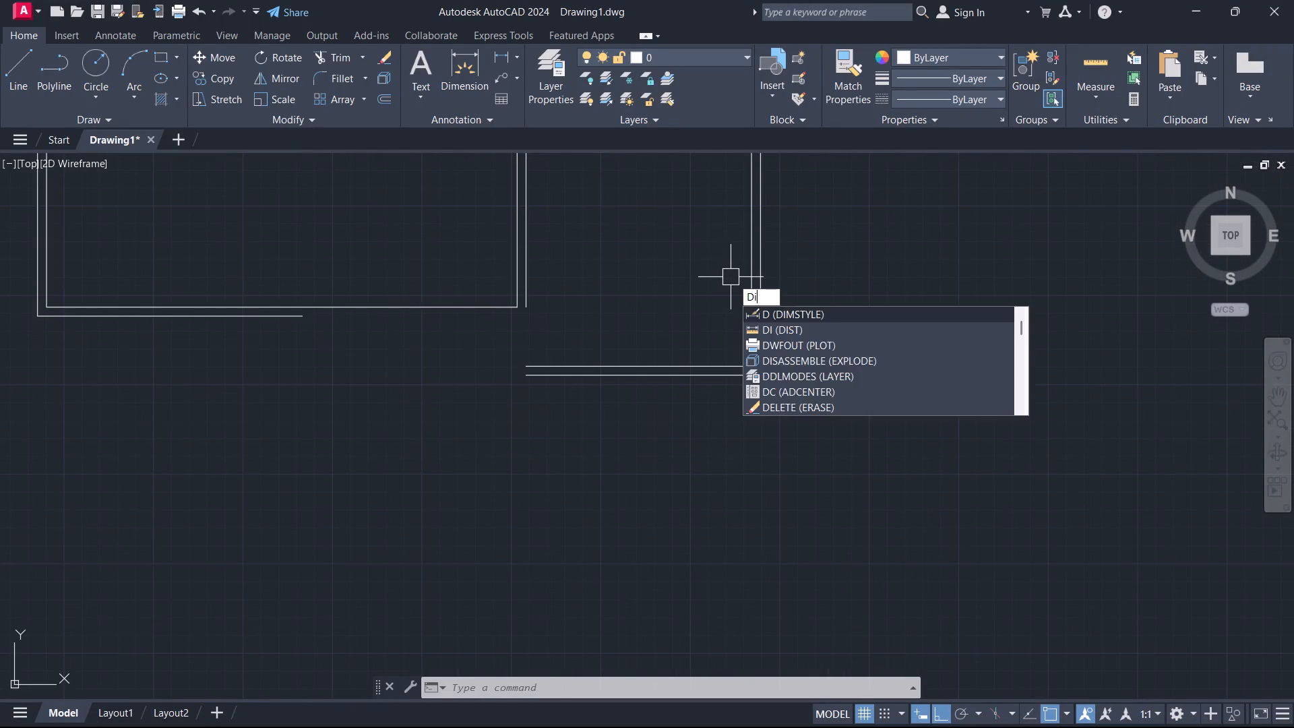
{"action": "key", "text": "space"}
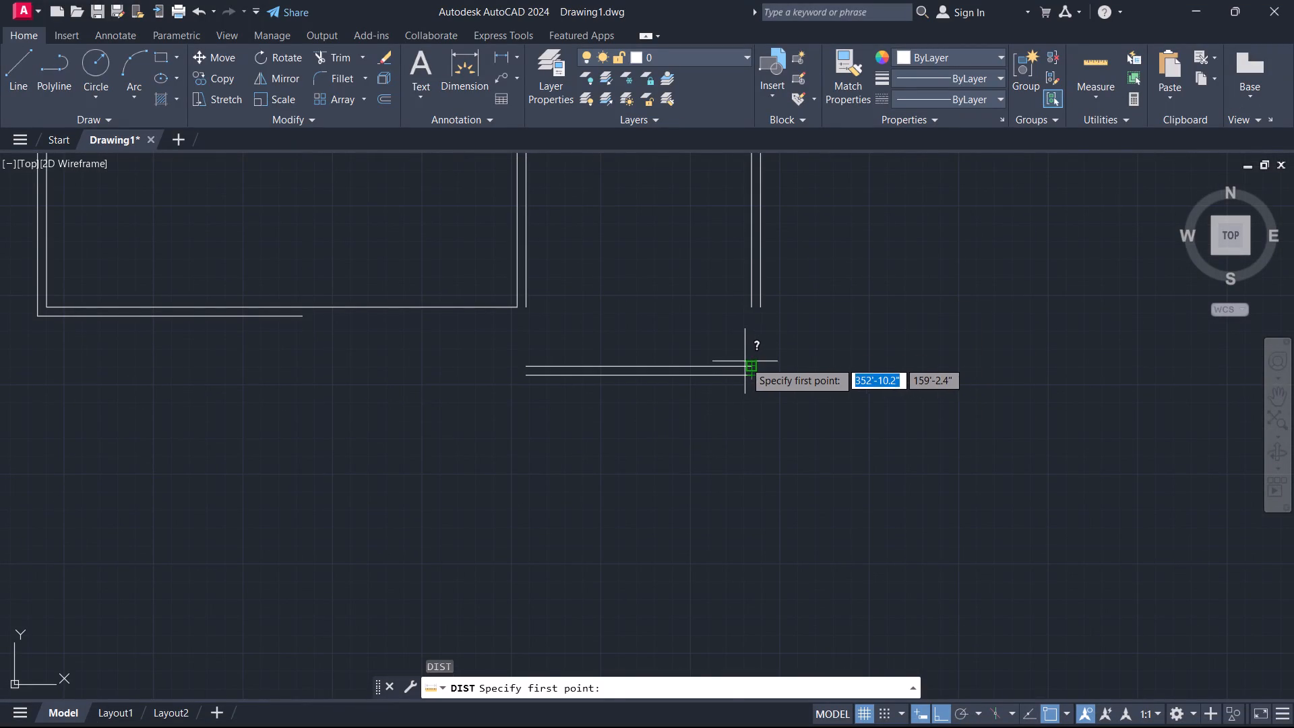
{"action": "left_click", "coordinate": [745, 361]}
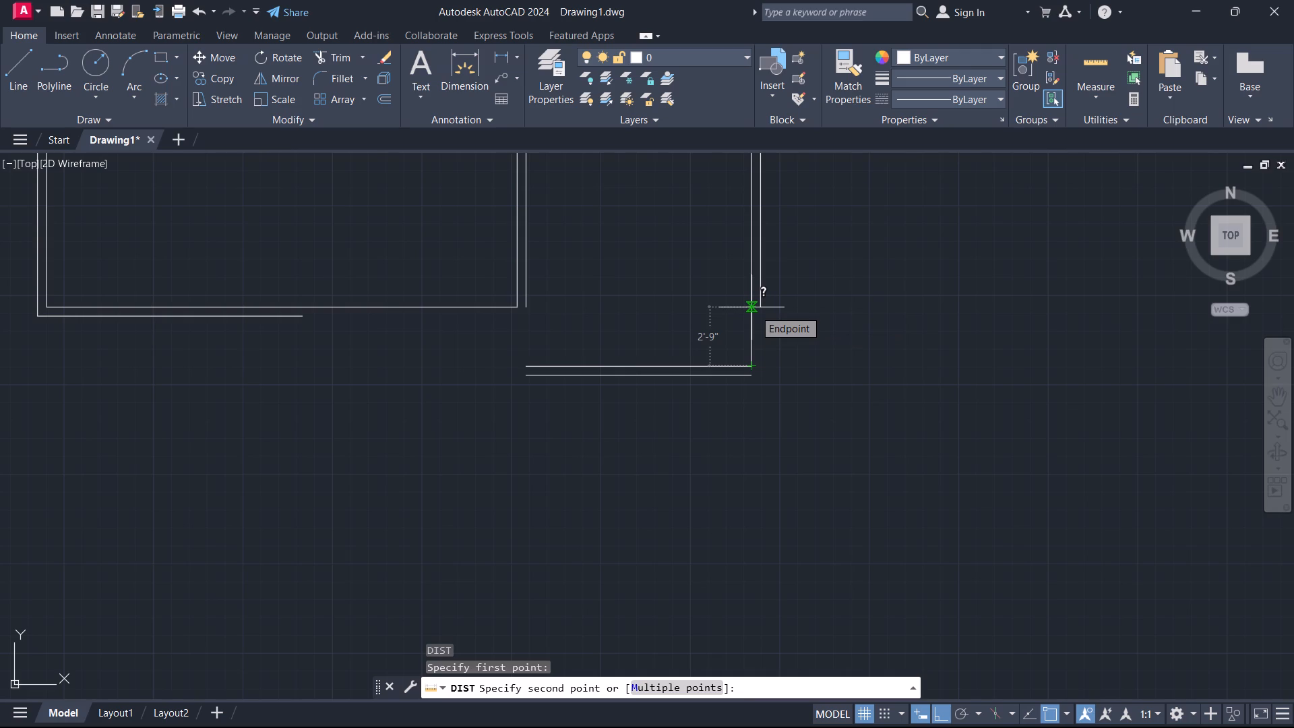
{"action": "key", "text": "Escape"}
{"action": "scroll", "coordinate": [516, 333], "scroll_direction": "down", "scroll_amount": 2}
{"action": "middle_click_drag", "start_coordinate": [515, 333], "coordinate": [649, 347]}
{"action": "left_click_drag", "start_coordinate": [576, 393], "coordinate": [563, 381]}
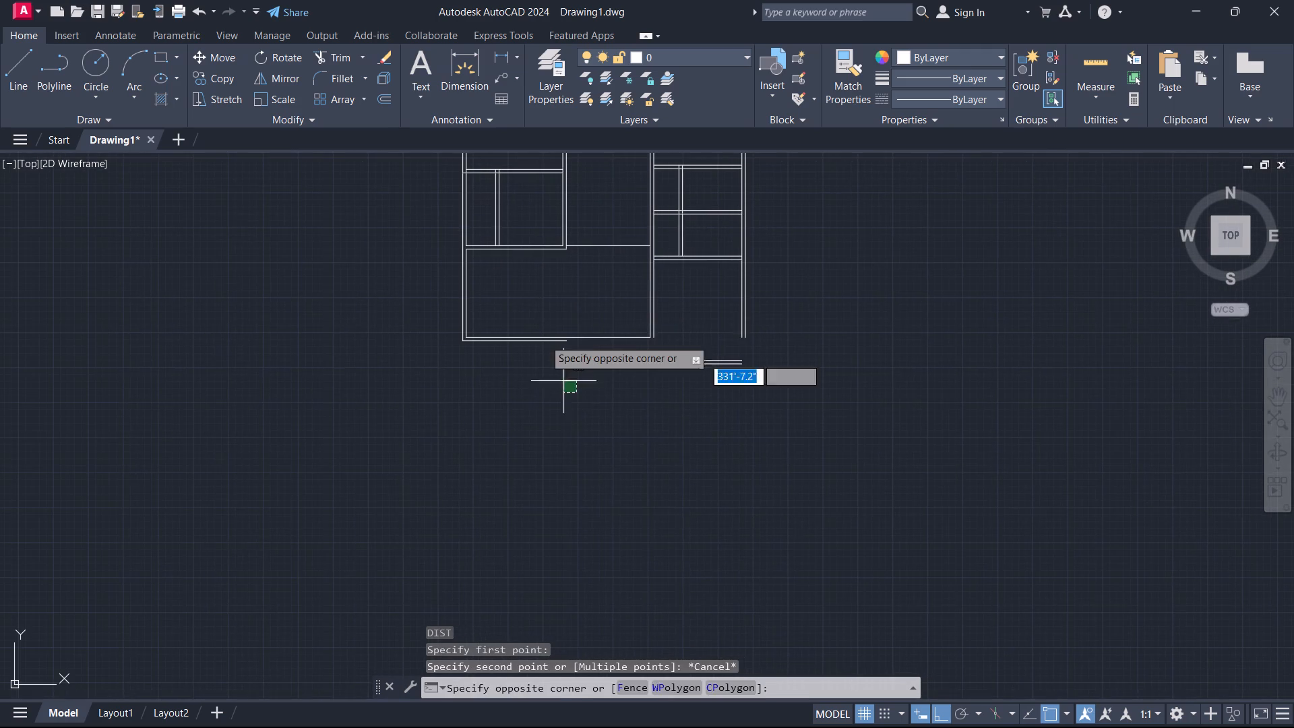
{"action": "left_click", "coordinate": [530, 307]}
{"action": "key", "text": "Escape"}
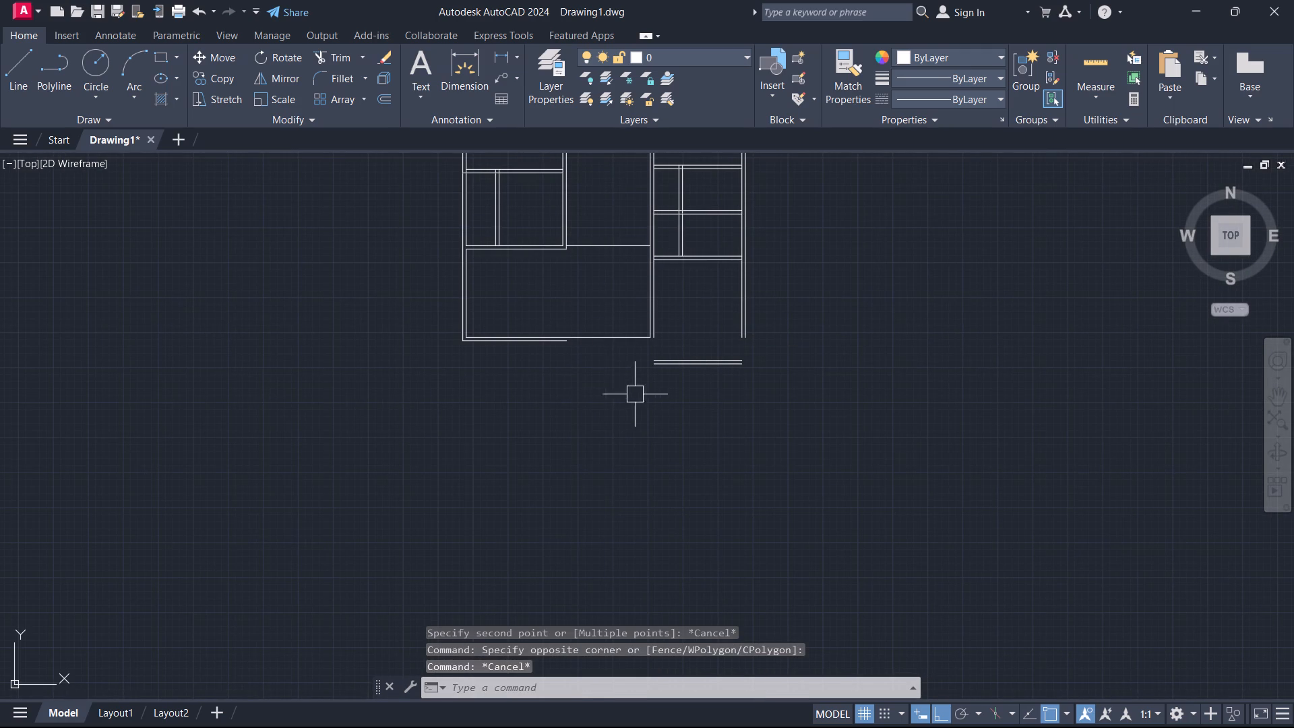
Erase the two old bottom wall lines under the large lower-left room.
{"action": "left_click_drag", "start_coordinate": [613, 352], "coordinate": [603, 348]}
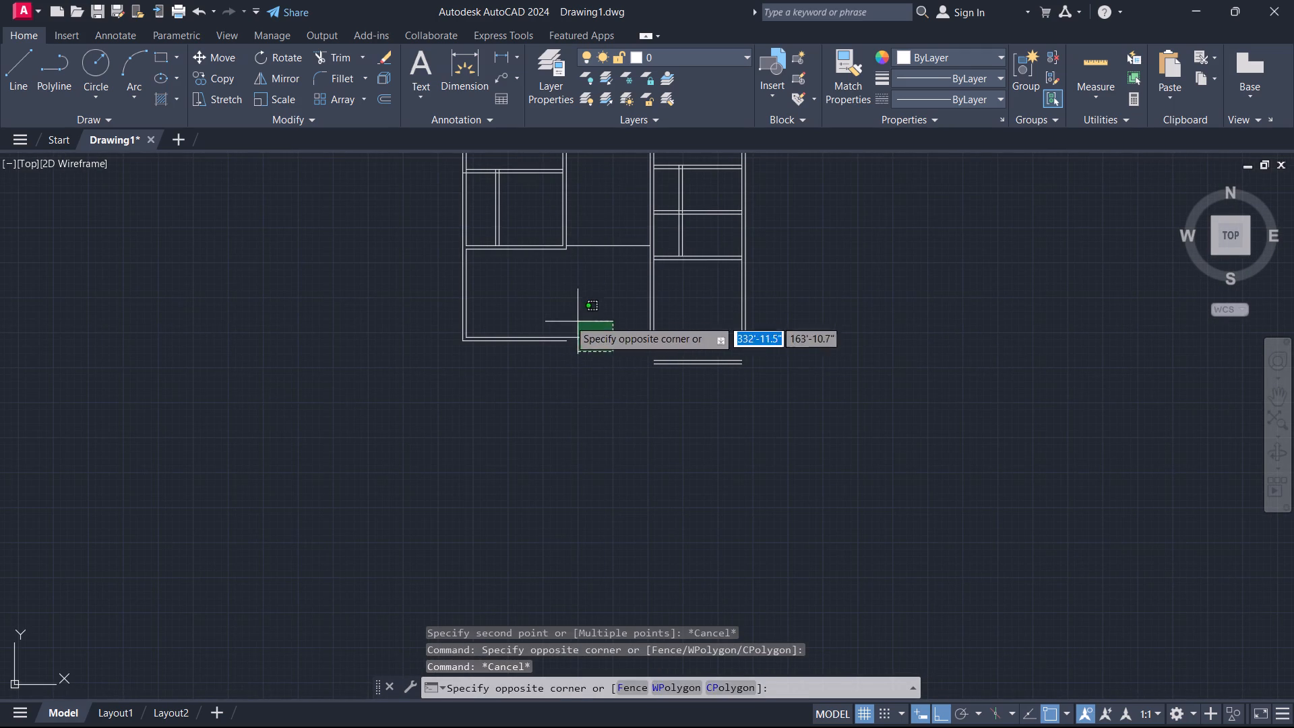
{"action": "left_click", "coordinate": [552, 314]}
{"action": "key", "text": "Delete"}
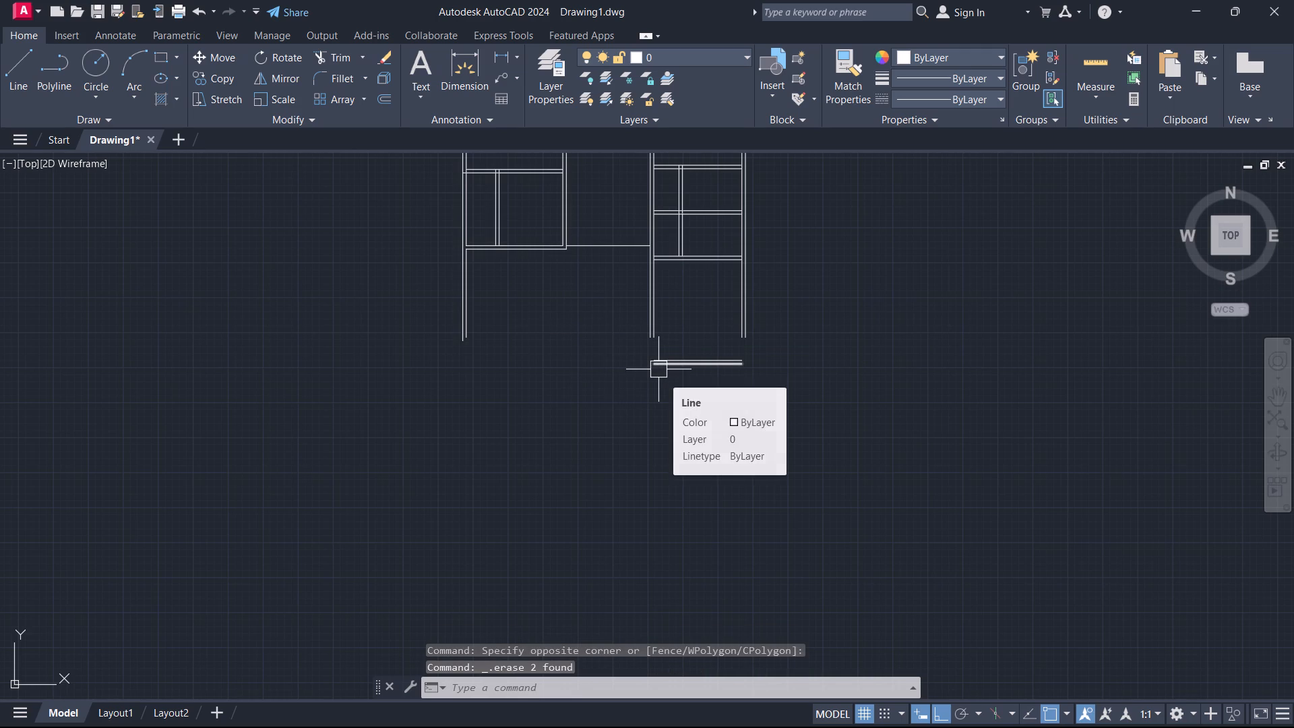
Fillet the new bottom wall's upper line with the left exterior wall's inner line at radius 0 to form the inner corner.
{"action": "type", "text": "f"}
{"action": "key", "text": "space"}
{"action": "scroll", "coordinate": [667, 367], "scroll_direction": "up", "scroll_amount": 3}
{"action": "left_click", "coordinate": [673, 348]}
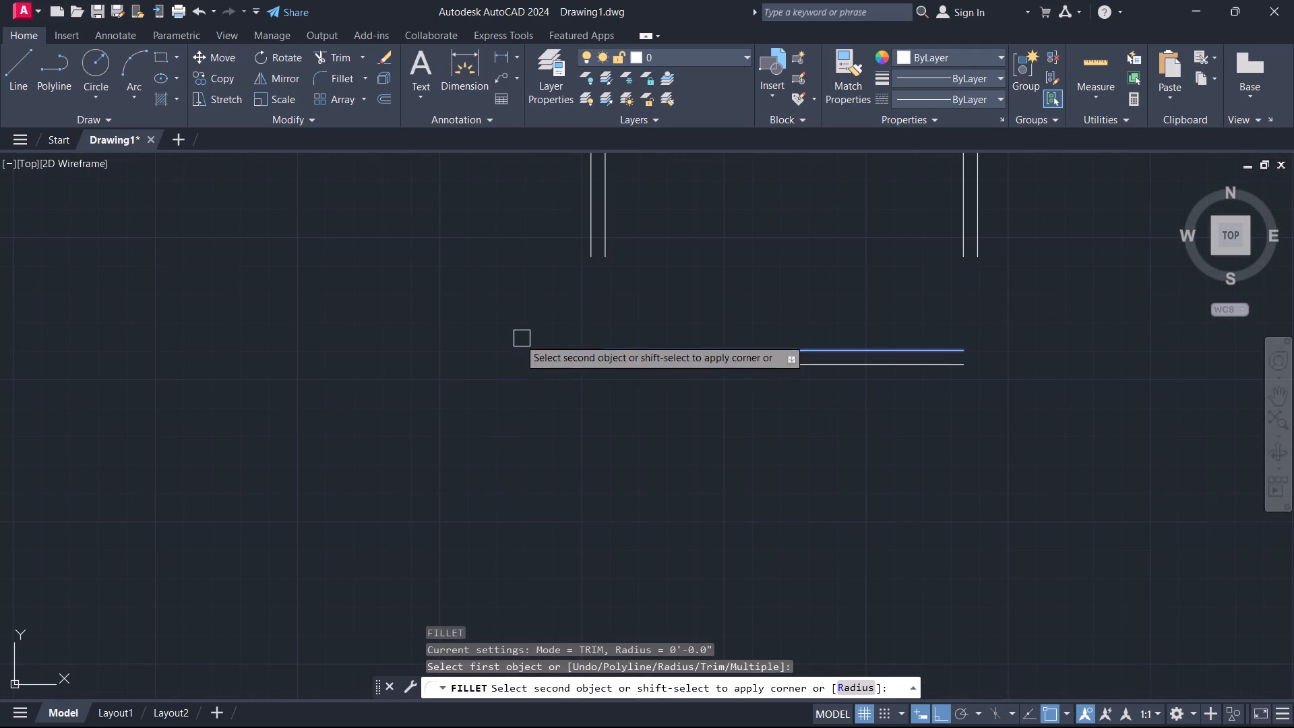
{"action": "middle_click_drag", "start_coordinate": [532, 359], "coordinate": [1210, 355]}
{"action": "left_click", "coordinate": [520, 223]}
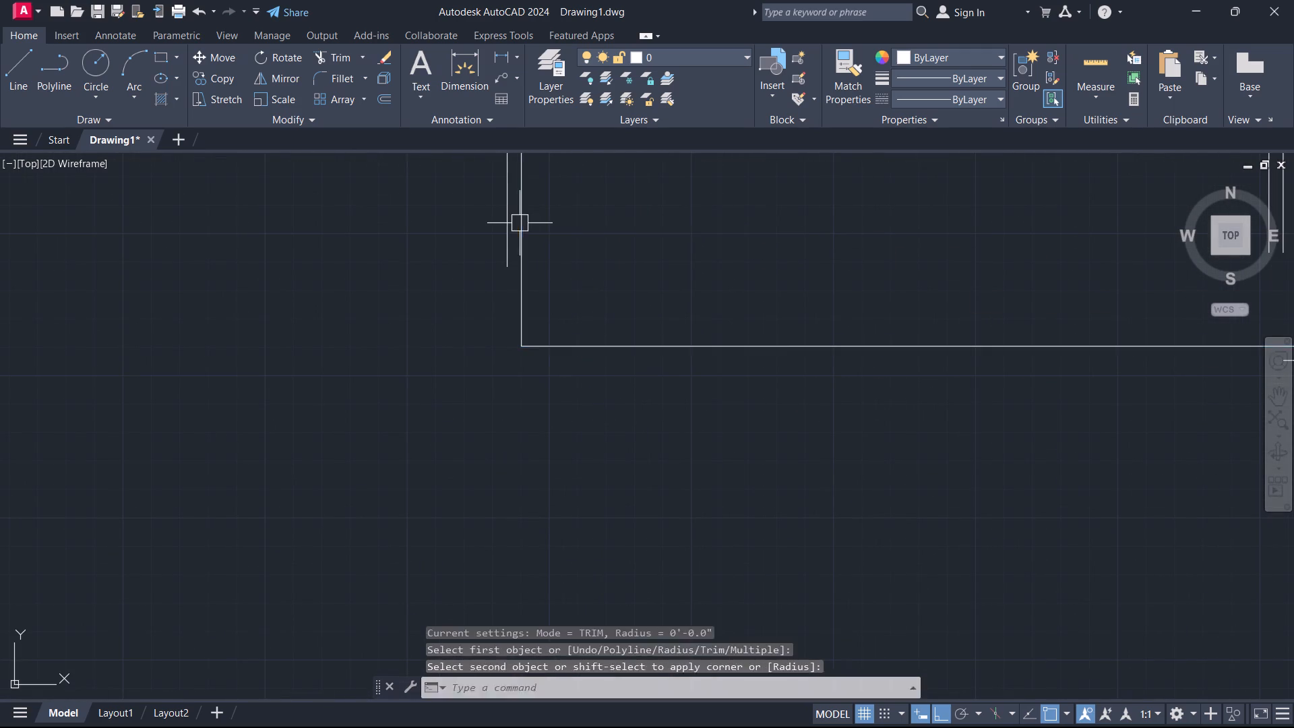
Fillet the new bottom wall's lower line with the left exterior wall's outer line at radius 0 to form the outer corner.
{"action": "key", "text": "space"}
{"action": "scroll", "coordinate": [605, 241], "scroll_direction": "down", "scroll_amount": 5}
{"action": "scroll", "coordinate": [782, 287], "scroll_direction": "up", "scroll_amount": 3}
{"action": "left_click", "coordinate": [828, 233]}
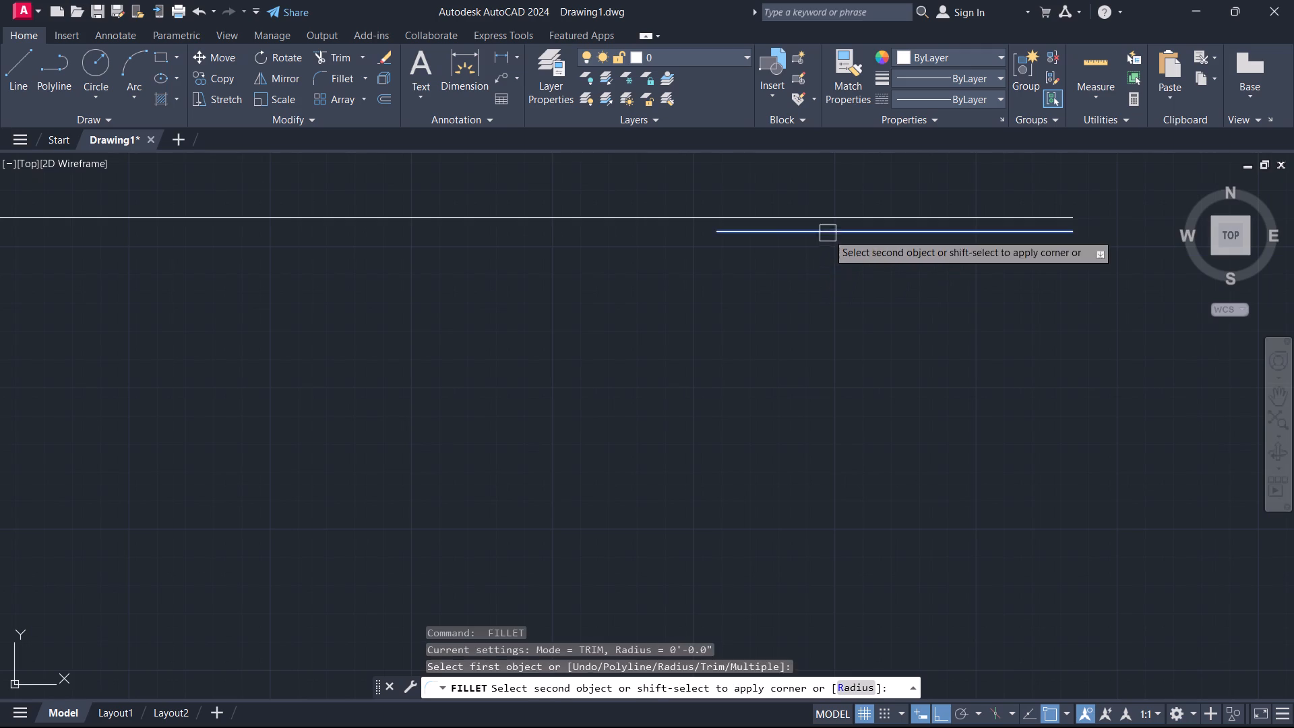
{"action": "scroll", "coordinate": [369, 304], "scroll_direction": "down", "scroll_amount": 2}
{"action": "middle_click_drag", "start_coordinate": [369, 306], "coordinate": [890, 375]}
{"action": "scroll", "coordinate": [773, 286], "scroll_direction": "up", "scroll_amount": 3}
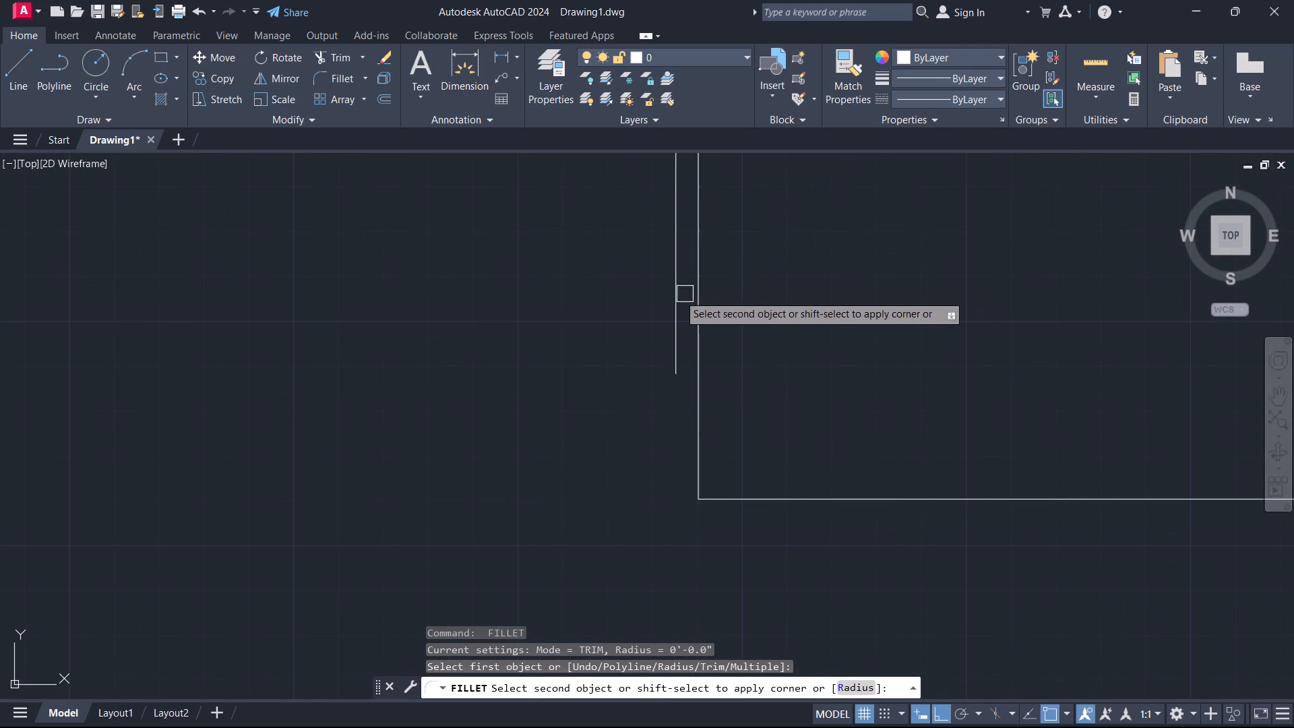
{"action": "left_click", "coordinate": [671, 305]}
{"action": "key", "text": "Escape"}
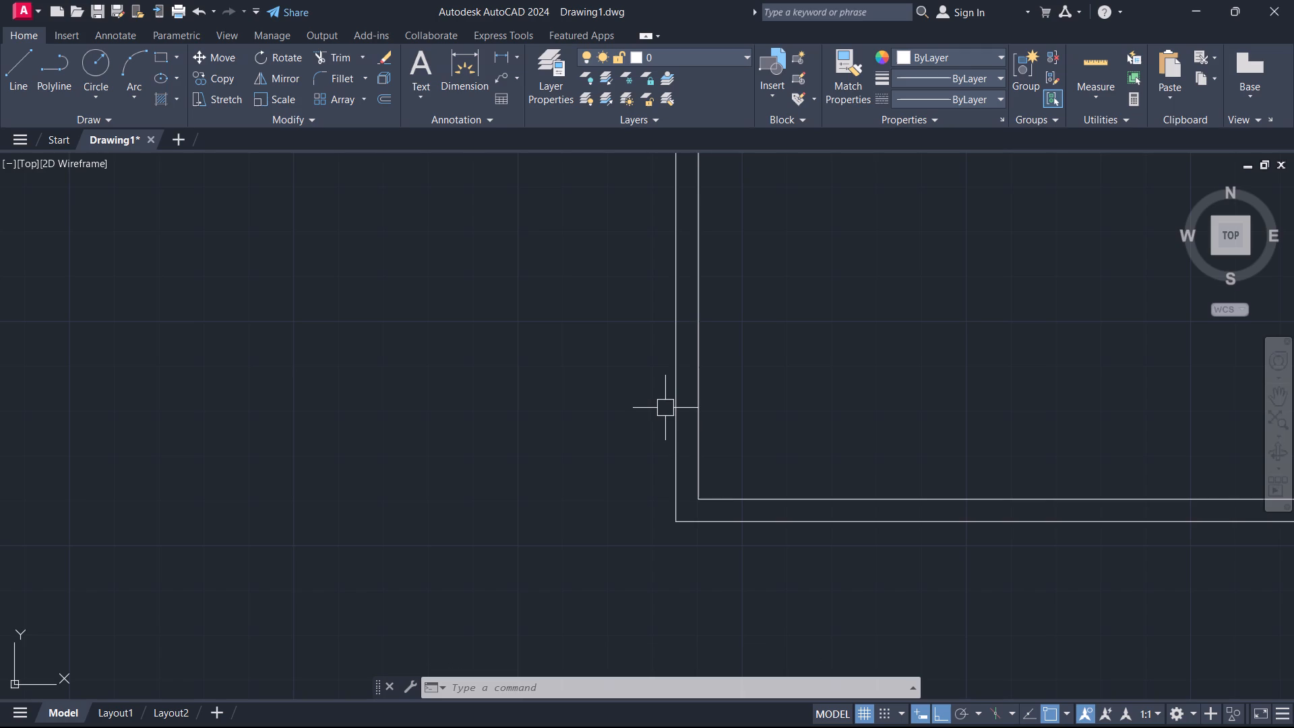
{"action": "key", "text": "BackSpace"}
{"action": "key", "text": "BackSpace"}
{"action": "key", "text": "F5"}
Extend both lines of the far-right section's left wall and the right exterior wall's inner line down to the new bottom wall.
{"action": "scroll", "coordinate": [800, 421], "scroll_direction": "down", "scroll_amount": 3}
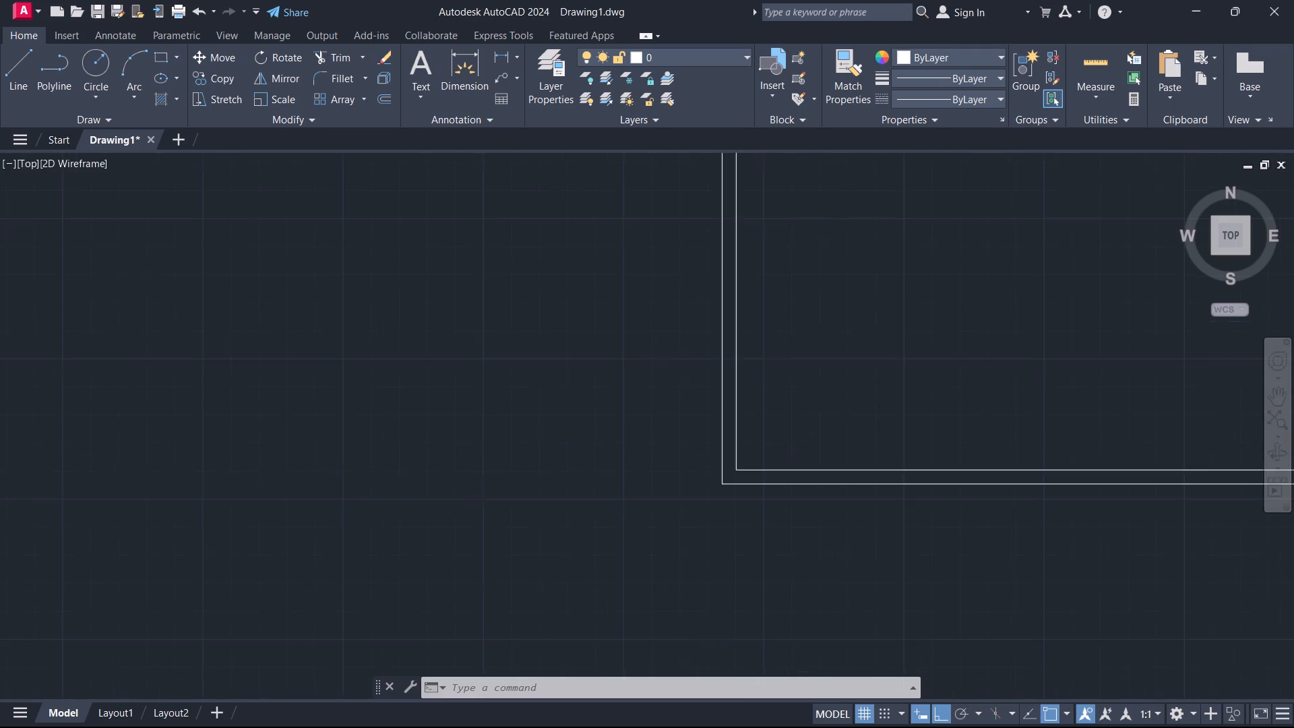
{"action": "scroll", "coordinate": [806, 421], "scroll_direction": "down", "scroll_amount": 1}
{"action": "scroll", "coordinate": [1009, 370], "scroll_direction": "up", "scroll_amount": 1}
{"action": "middle_click_drag", "start_coordinate": [1009, 370], "coordinate": [897, 346]}
{"action": "scroll", "coordinate": [844, 391], "scroll_direction": "up", "scroll_amount": 1}
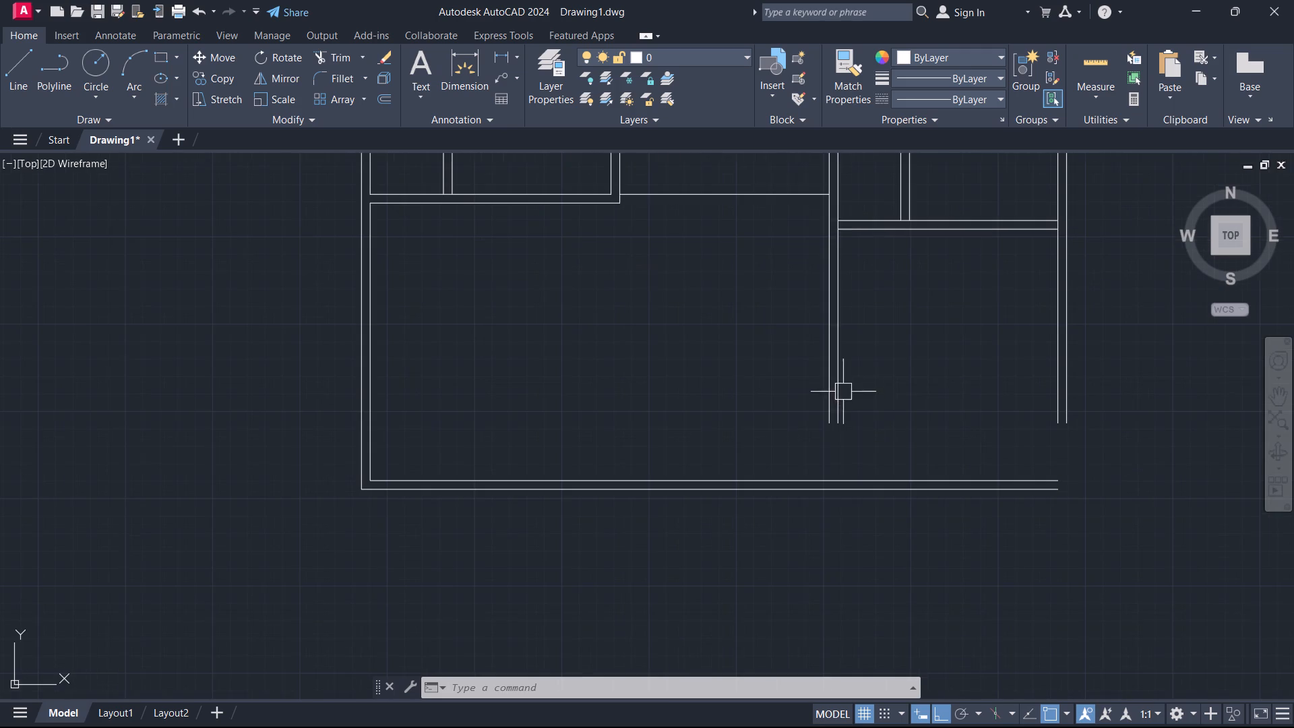
{"action": "key", "text": "e"}
{"action": "type", "text": "x"}
{"action": "key", "text": "space"}
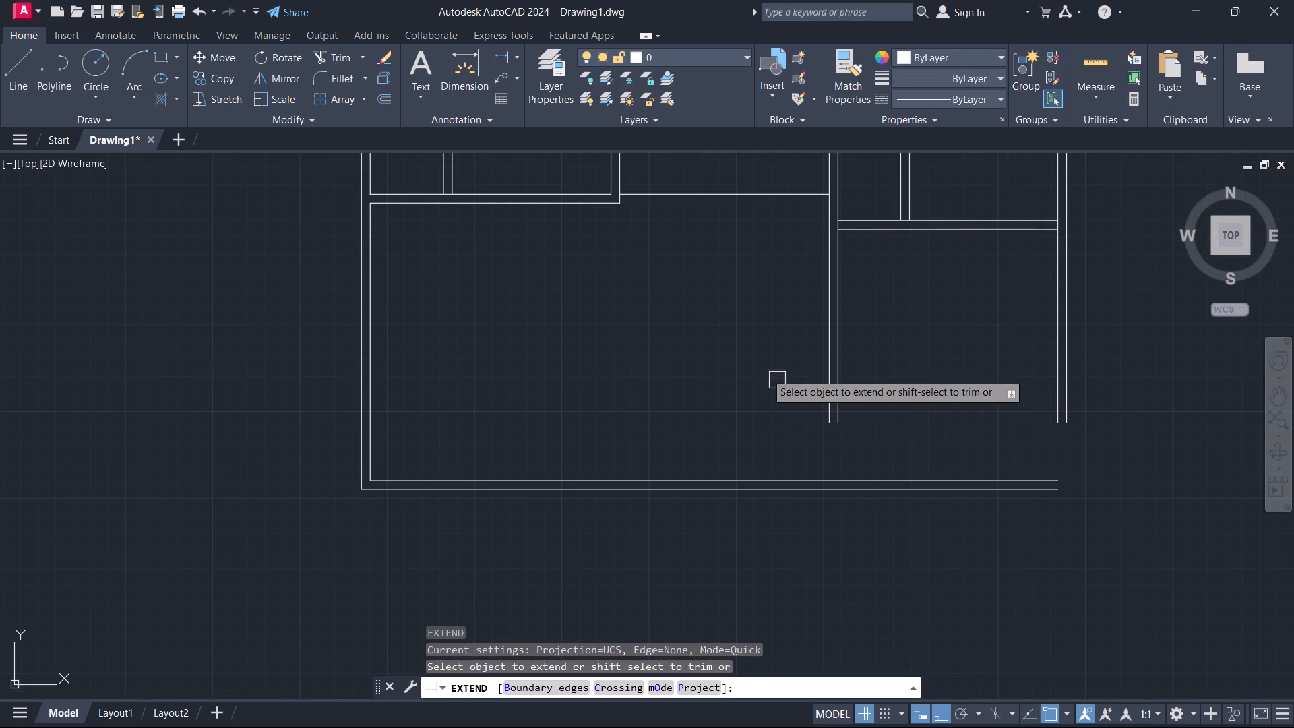
{"action": "left_click_drag", "start_coordinate": [740, 358], "coordinate": [747, 357]}
{"action": "left_click", "coordinate": [1109, 394]}
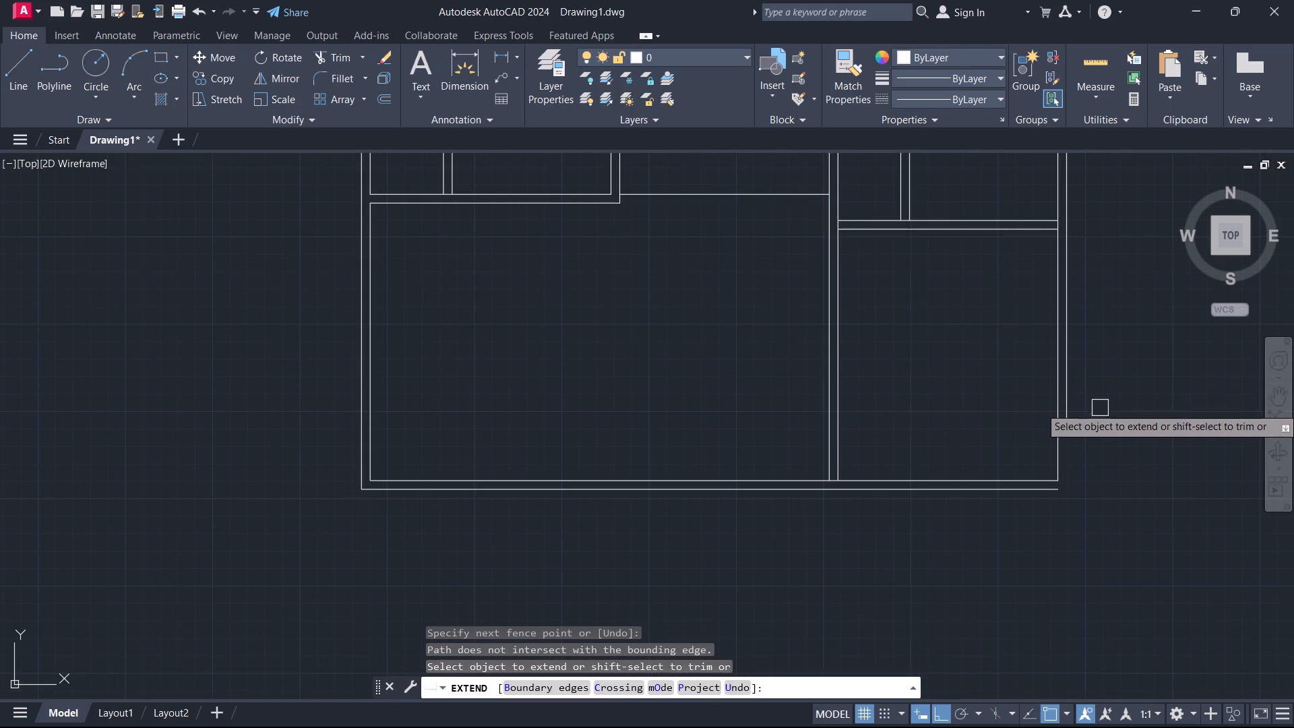
{"action": "key", "text": "Escape"}
Fillet the right exterior wall's outer line with the bottom wall's lower line at radius 0 to close the outer corner.
{"action": "key", "text": "f"}
{"action": "key", "text": "space"}
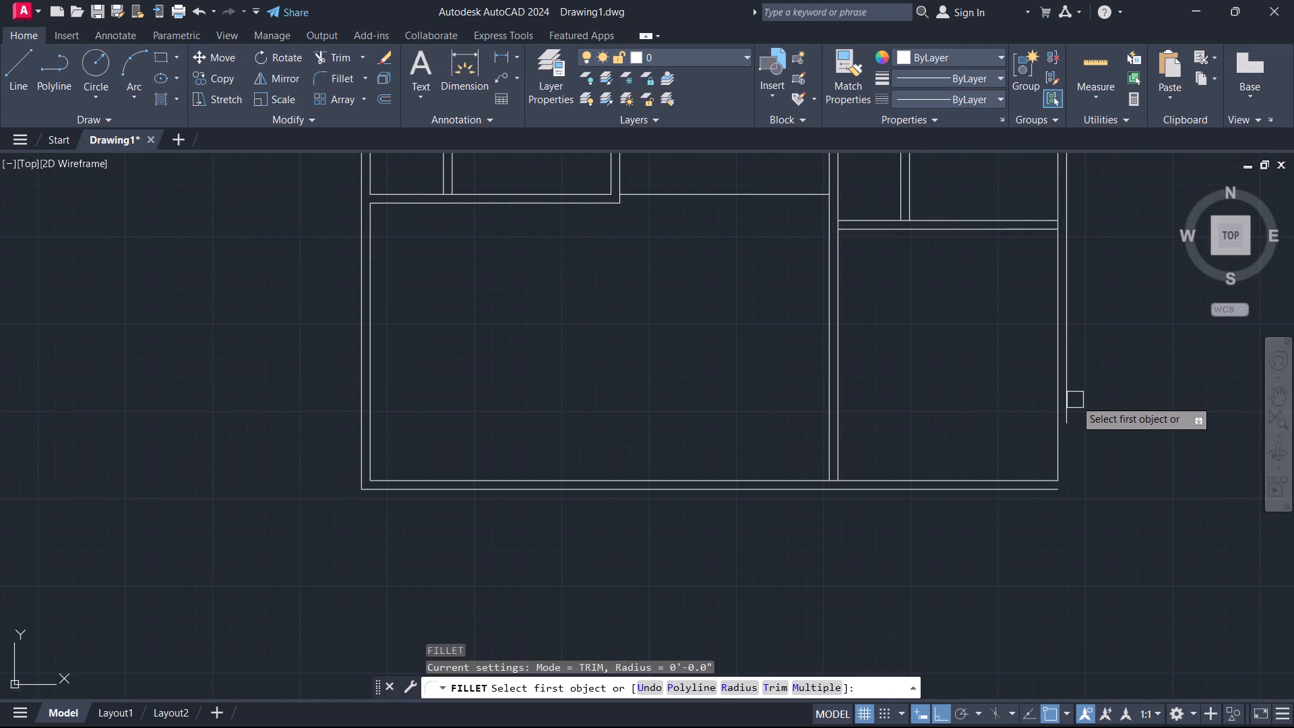
{"action": "left_click", "coordinate": [1075, 400]}
{"action": "left_click", "coordinate": [1030, 497]}
{"action": "key", "text": "Escape"}
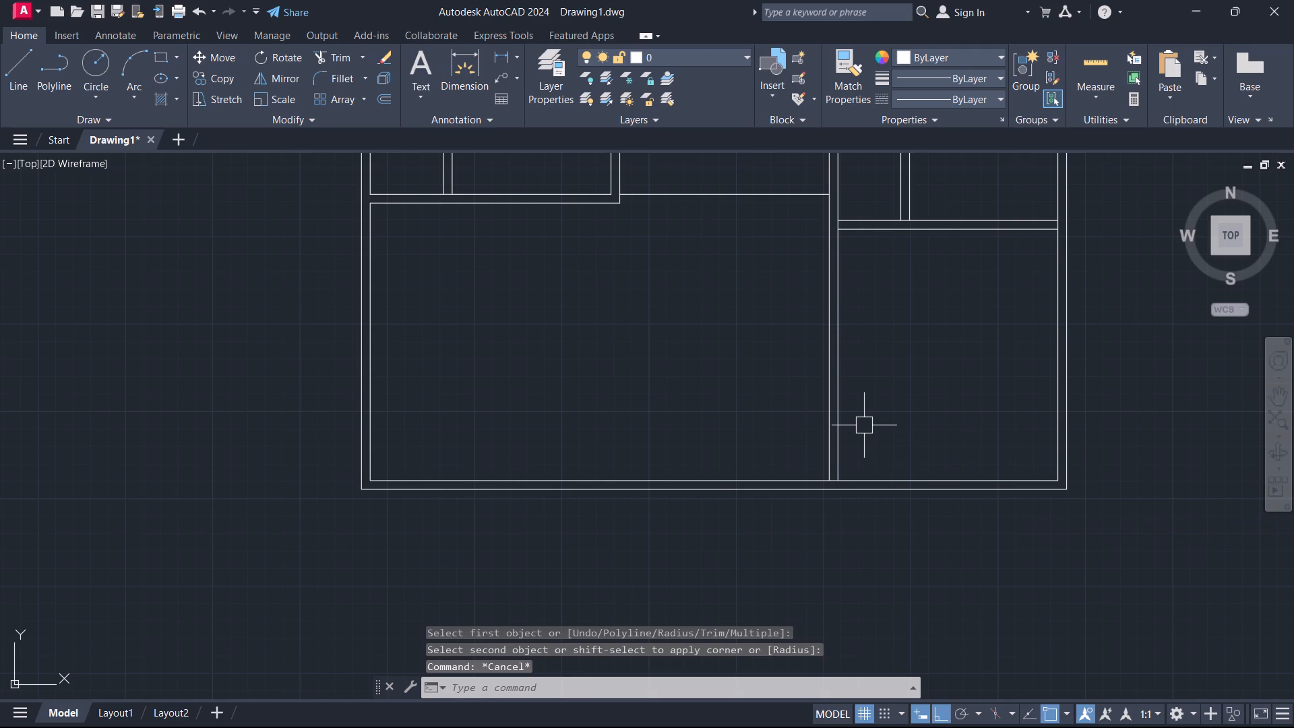
Extend the upper line of the far-right section's third cross wall leftward across the section's left wall.
{"action": "scroll", "coordinate": [861, 421], "scroll_direction": "down", "scroll_amount": 1}
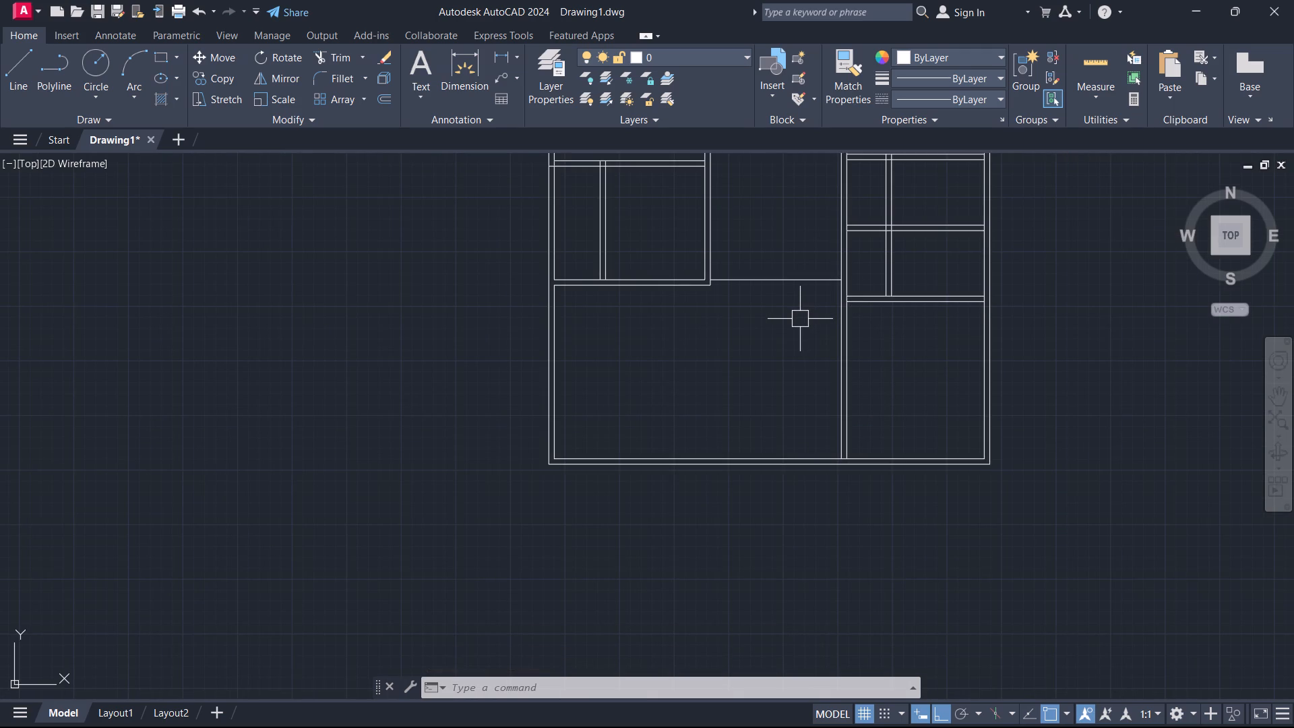
{"action": "scroll", "coordinate": [865, 331], "scroll_direction": "up", "scroll_amount": 1}
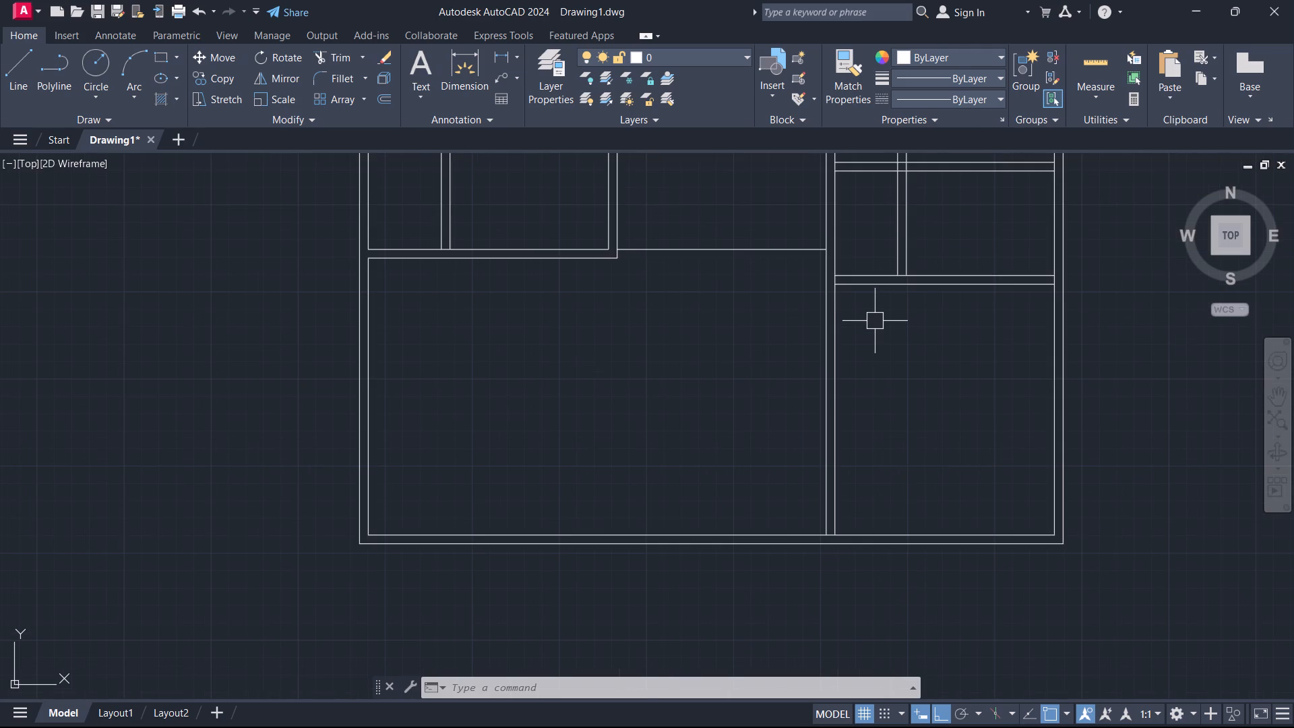
{"action": "type", "text": "ex"}
{"action": "key", "text": "space"}
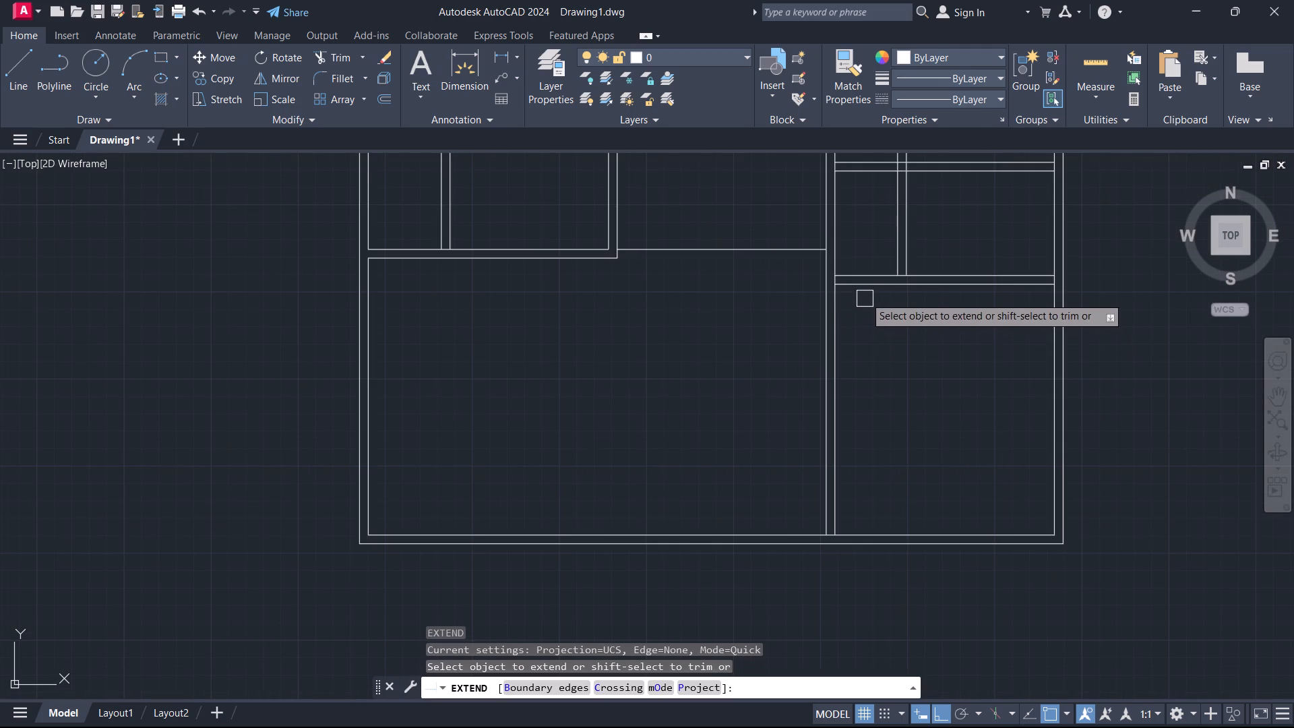
{"action": "scroll", "coordinate": [864, 289], "scroll_direction": "up", "scroll_amount": 2}
{"action": "left_click", "coordinate": [862, 265]}
{"action": "key", "text": "Escape"}
{"action": "scroll", "coordinate": [834, 249], "scroll_direction": "down", "scroll_amount": 3}
{"action": "middle_click_drag", "start_coordinate": [834, 249], "coordinate": [890, 330]}
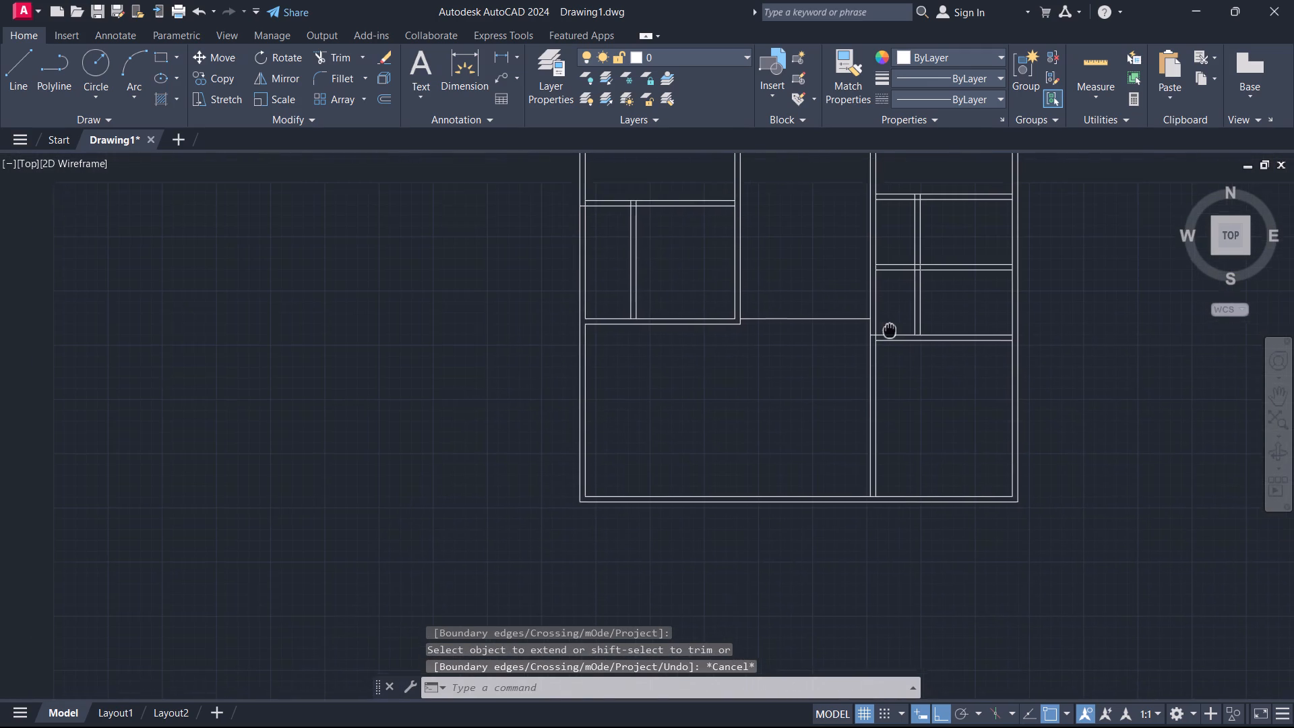
Undo the recent extends, fillets and erase made on the bottom exterior wall and the far-right section's walls.
{"action": "middle_click_drag", "start_coordinate": [890, 330], "coordinate": [891, 332]}
{"action": "scroll", "coordinate": [891, 332], "scroll_direction": "up", "scroll_amount": 1}
{"action": "key", "text": "Escape"}
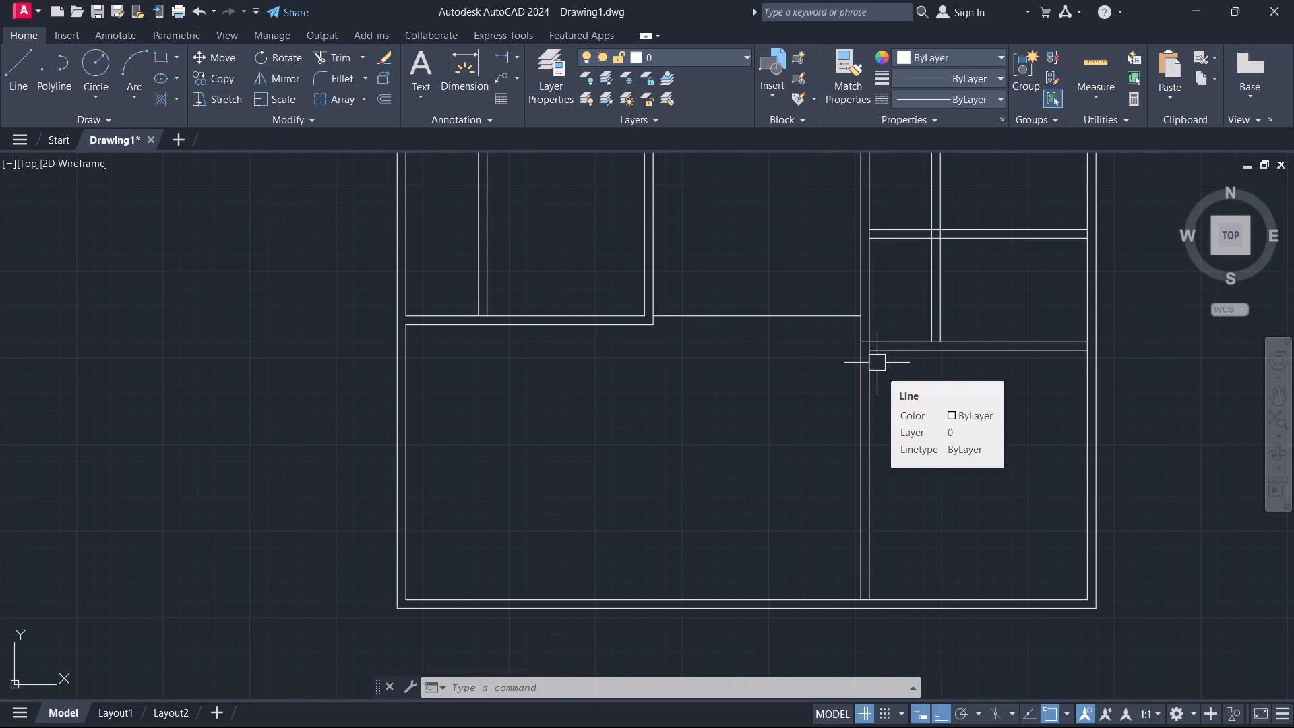
{"action": "key", "text": "ctrl+z"}
{"action": "key", "text": "ctrl+z"}
{"action": "key", "text": "ctrl+z"}
{"action": "key", "text": "ctrl+z"}
{"action": "key", "text": "ctrl+z"}
{"action": "key", "text": "ctrl+z"}
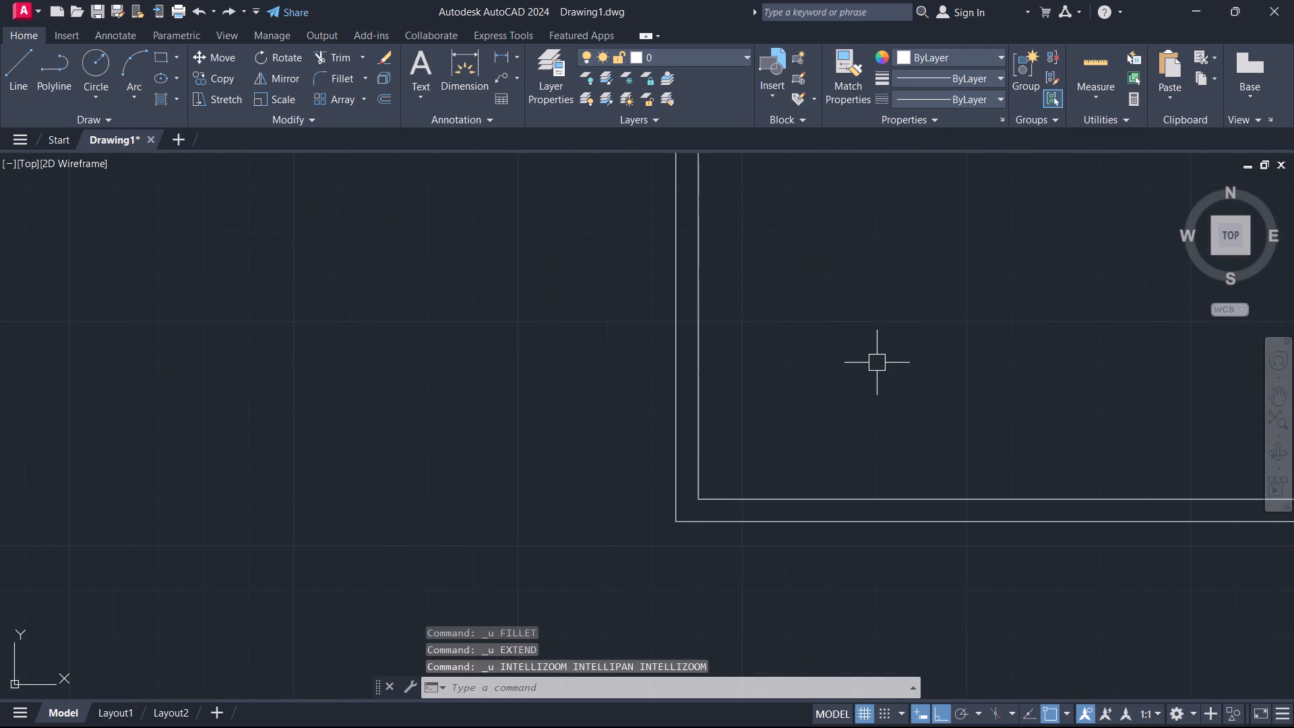
{"action": "key", "text": "ctrl+z"}
{"action": "key", "text": "ctrl+z"}
{"action": "key", "text": "ctrl+z"}
{"action": "key", "text": "ctrl+z"}
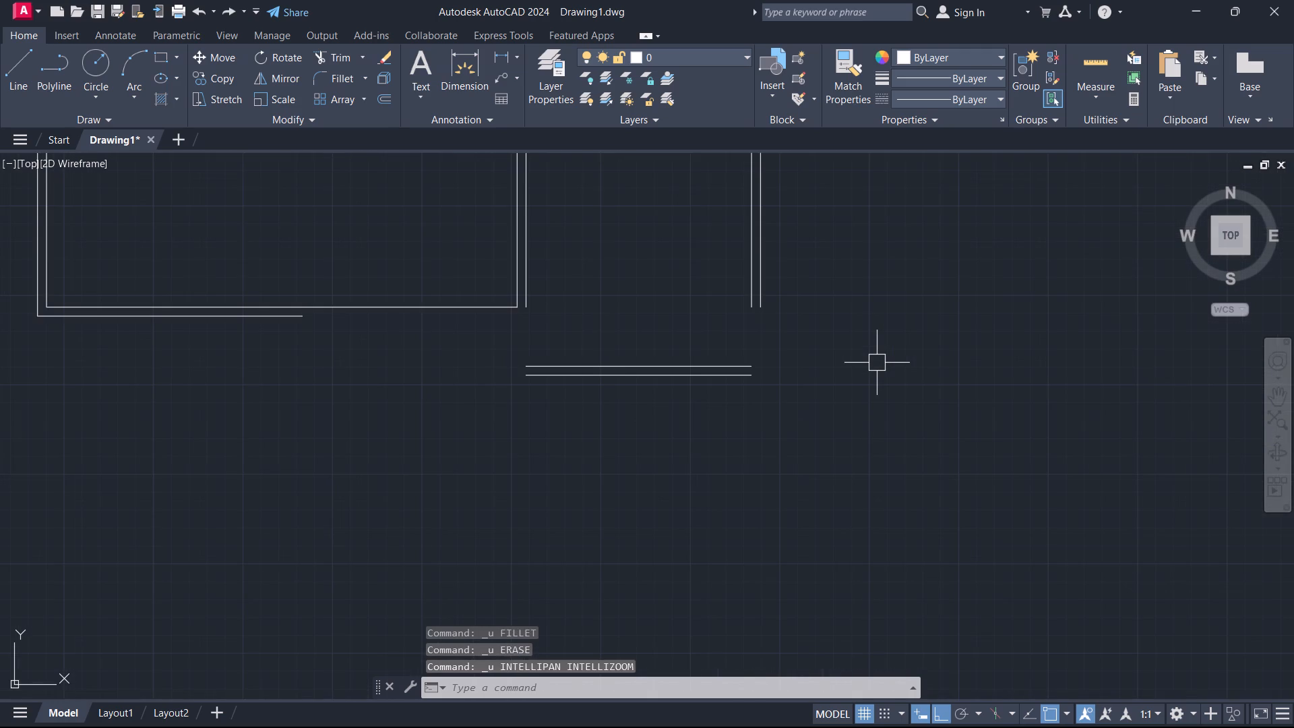
Extend the lower line of the left section's bottom cross wall across the middle section to the far-right section's left wall.
{"action": "scroll", "coordinate": [792, 340], "scroll_direction": "down", "scroll_amount": 1}
{"action": "middle_click_drag", "start_coordinate": [792, 340], "coordinate": [854, 523]}
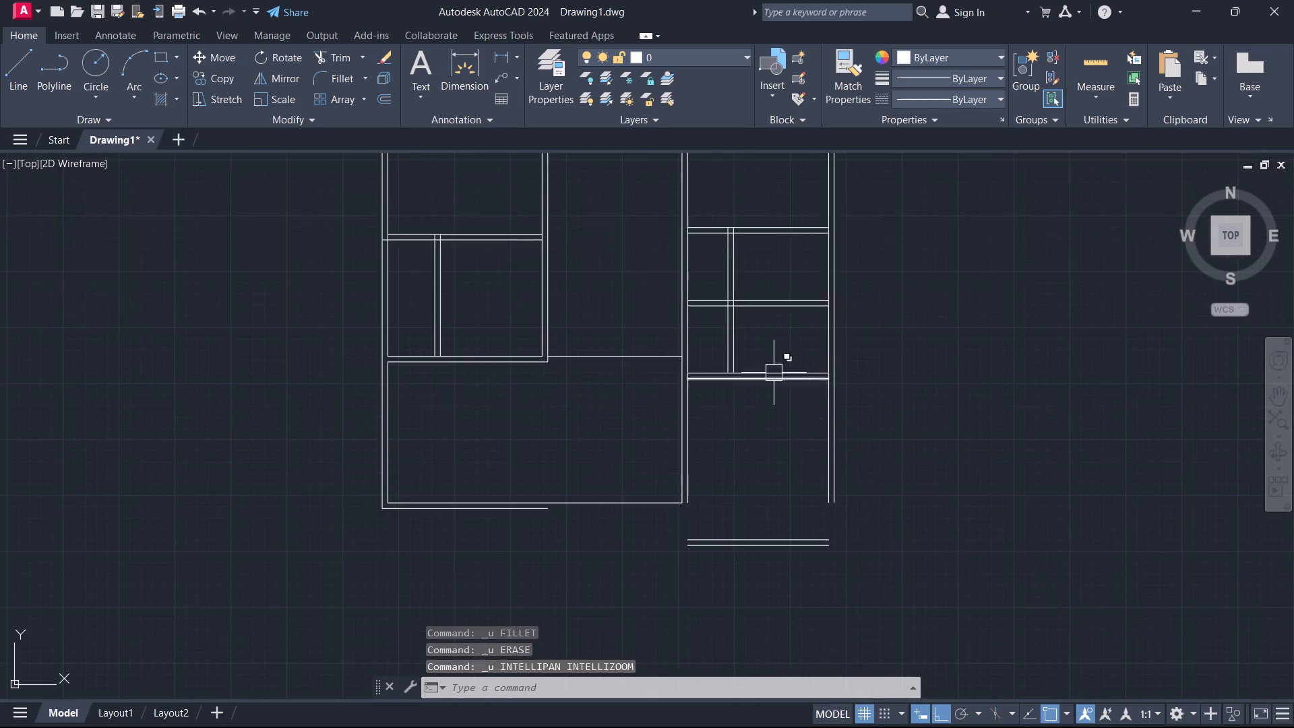
{"action": "scroll", "coordinate": [772, 365], "scroll_direction": "up", "scroll_amount": 1}
{"action": "middle_click_drag", "start_coordinate": [774, 355], "coordinate": [820, 484]}
{"action": "scroll", "coordinate": [477, 429], "scroll_direction": "up", "scroll_amount": 1}
{"action": "middle_click_drag", "start_coordinate": [477, 429], "coordinate": [512, 400]}
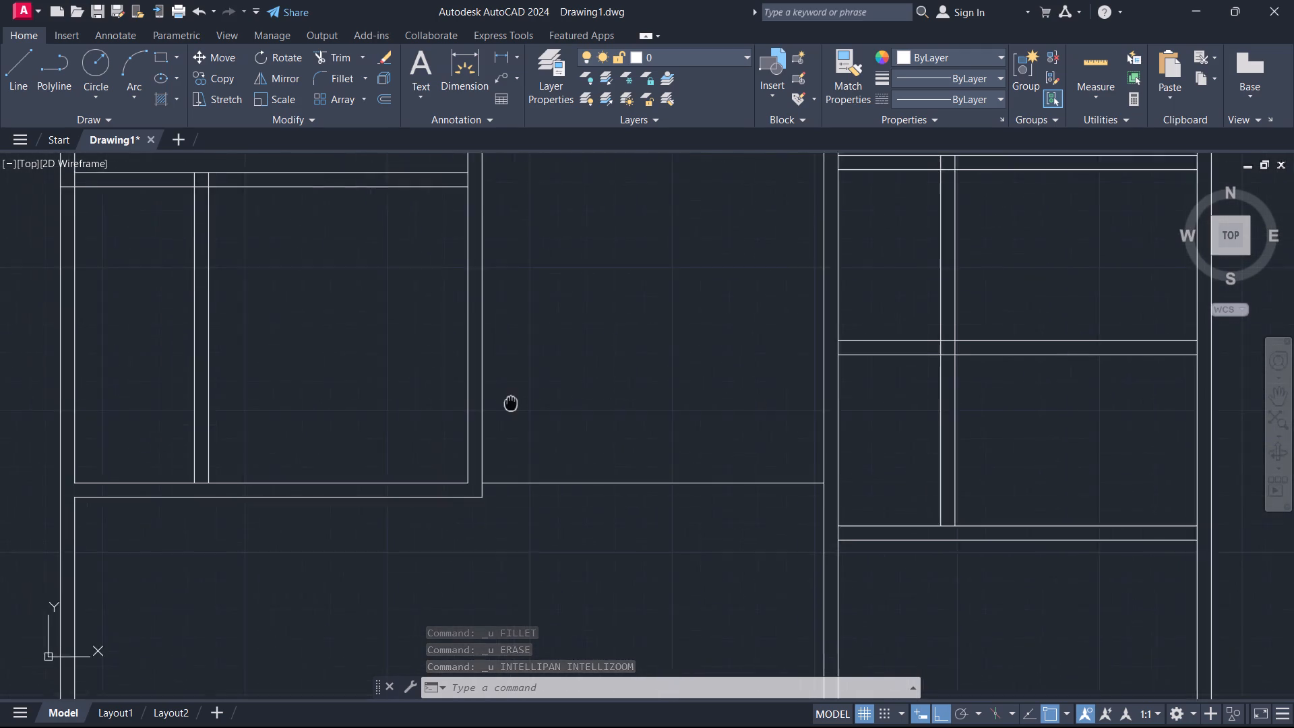
{"action": "middle_click_drag", "start_coordinate": [512, 400], "coordinate": [525, 391]}
{"action": "scroll", "coordinate": [419, 349], "scroll_direction": "down", "scroll_amount": 1}
{"action": "middle_click_drag", "start_coordinate": [419, 348], "coordinate": [490, 423]}
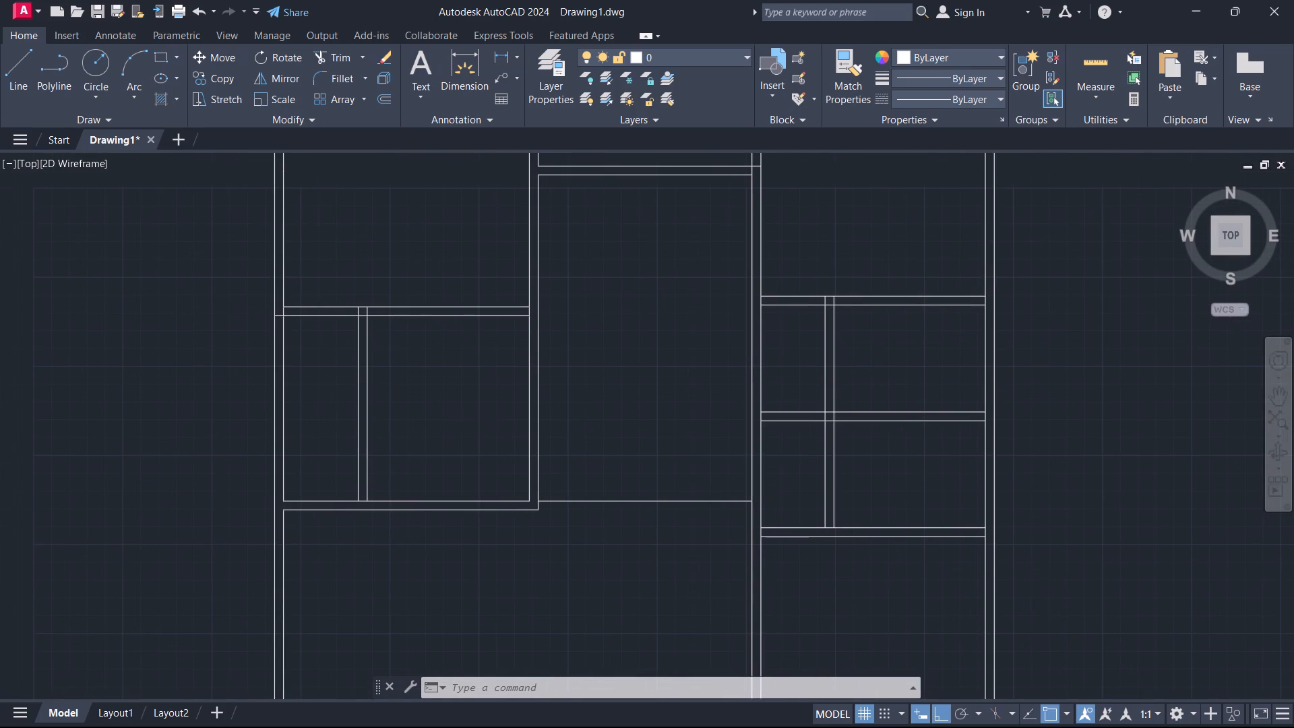
{"action": "middle_click_drag", "start_coordinate": [476, 438], "coordinate": [531, 367]}
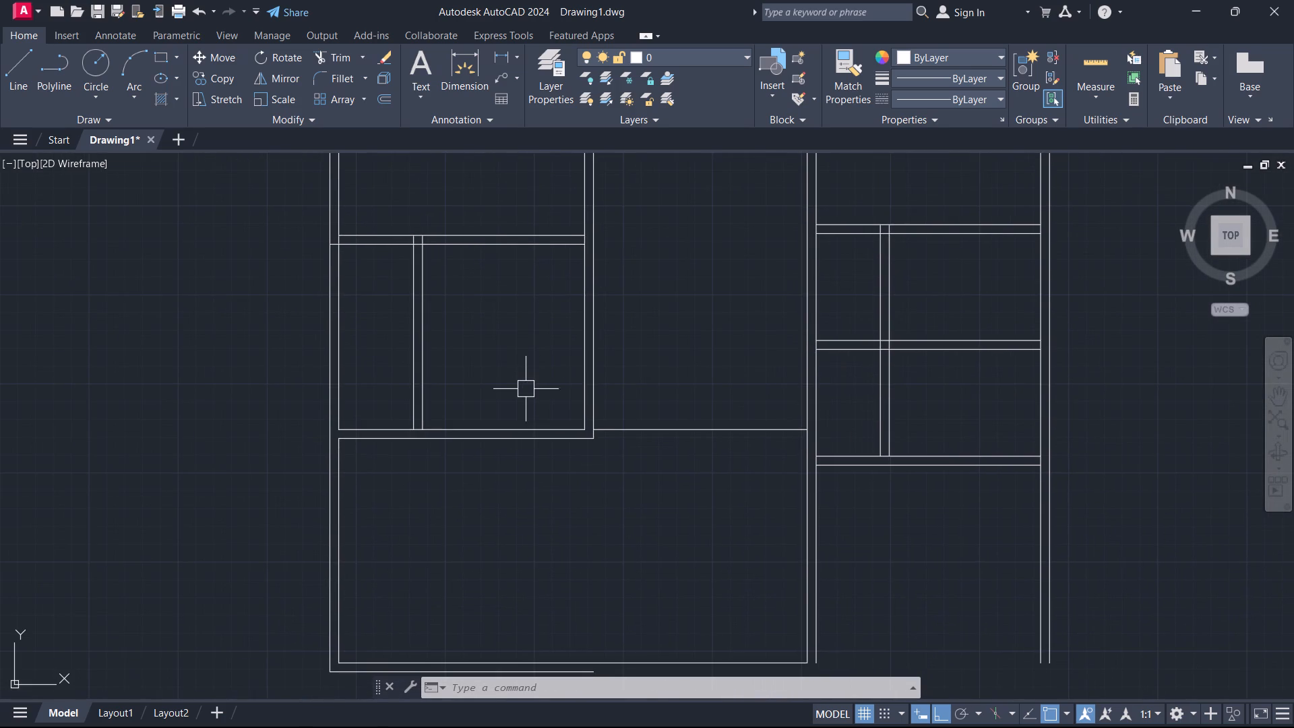
{"action": "key", "text": "e"}
{"action": "key", "text": "x"}
{"action": "key", "text": "space"}
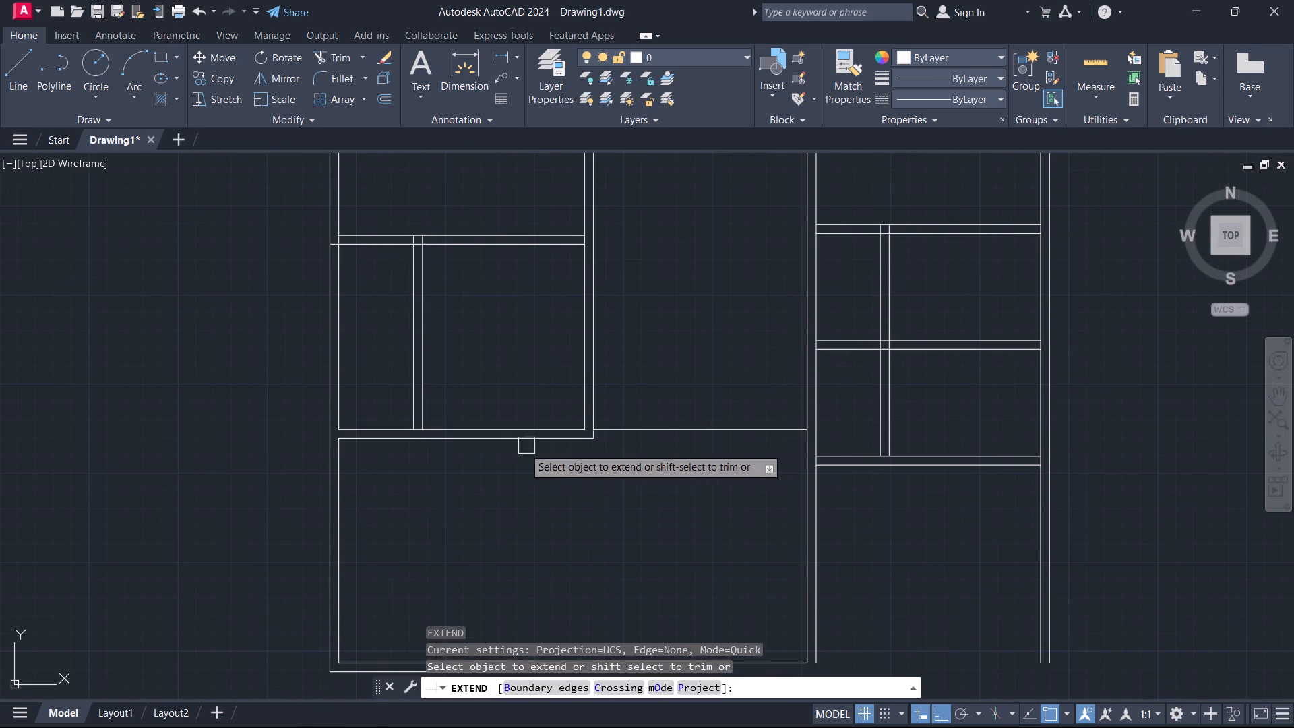
{"action": "left_click_drag", "start_coordinate": [514, 460], "coordinate": [520, 454]}
{"action": "left_click", "coordinate": [580, 343]}
{"action": "key", "text": "Escape"}
Replace the middle section's separate upper wall line by erasing it and extending the left section's upper line to the far-right section's left wall.
{"action": "scroll", "coordinate": [611, 433], "scroll_direction": "up", "scroll_amount": 2}
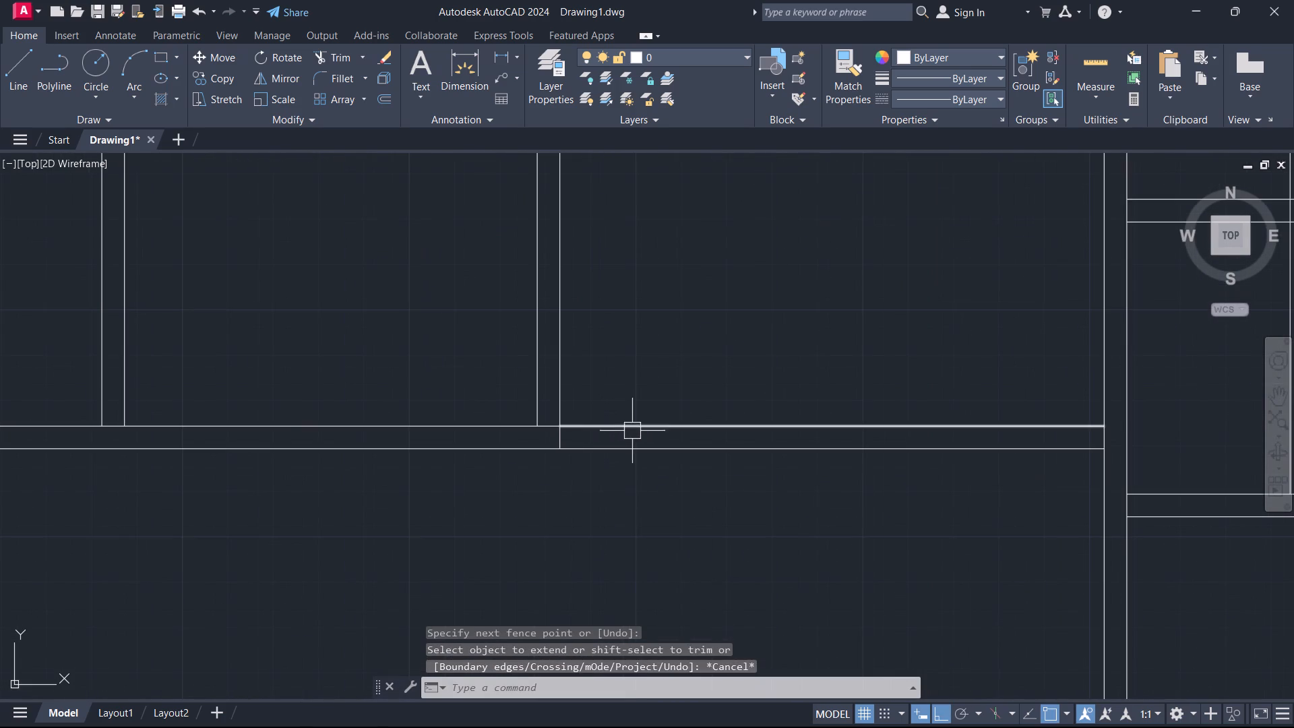
{"action": "left_click", "coordinate": [633, 429]}
{"action": "key", "text": "Delete"}
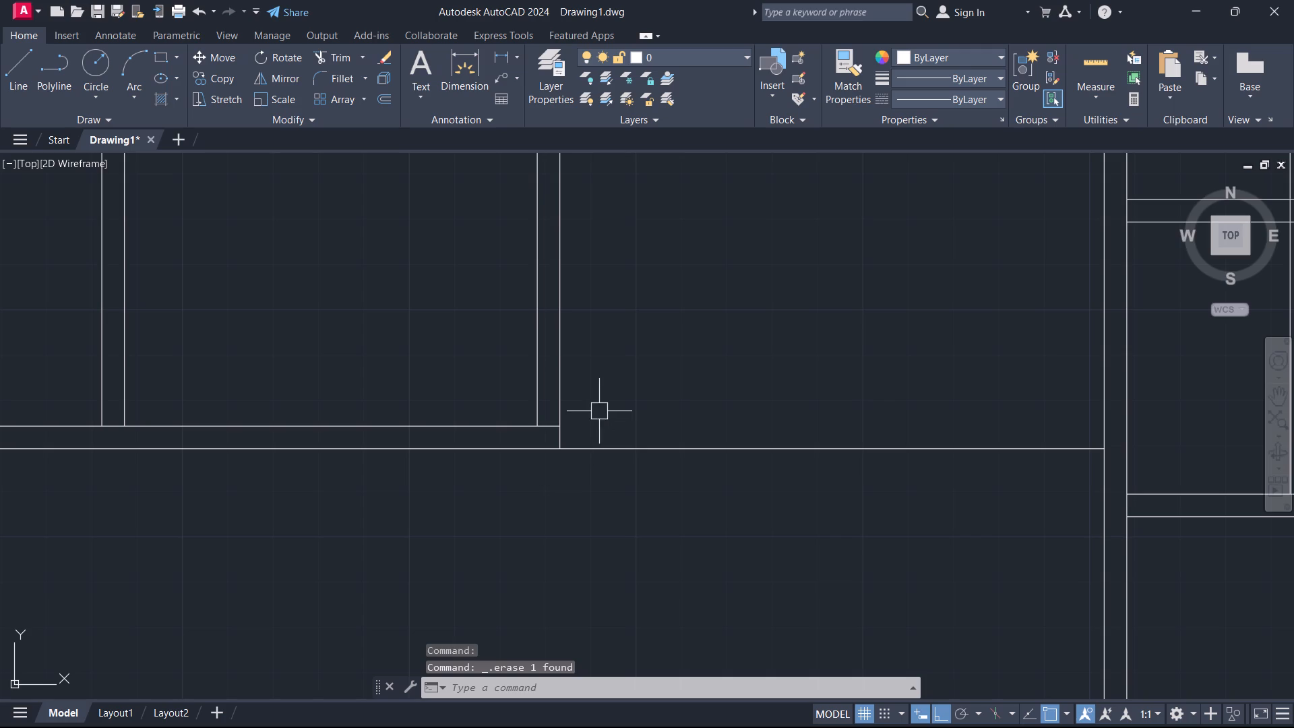
{"action": "key", "text": "e"}
{"action": "key", "text": "x"}
{"action": "key", "text": "space"}
{"action": "left_click", "coordinate": [503, 417]}
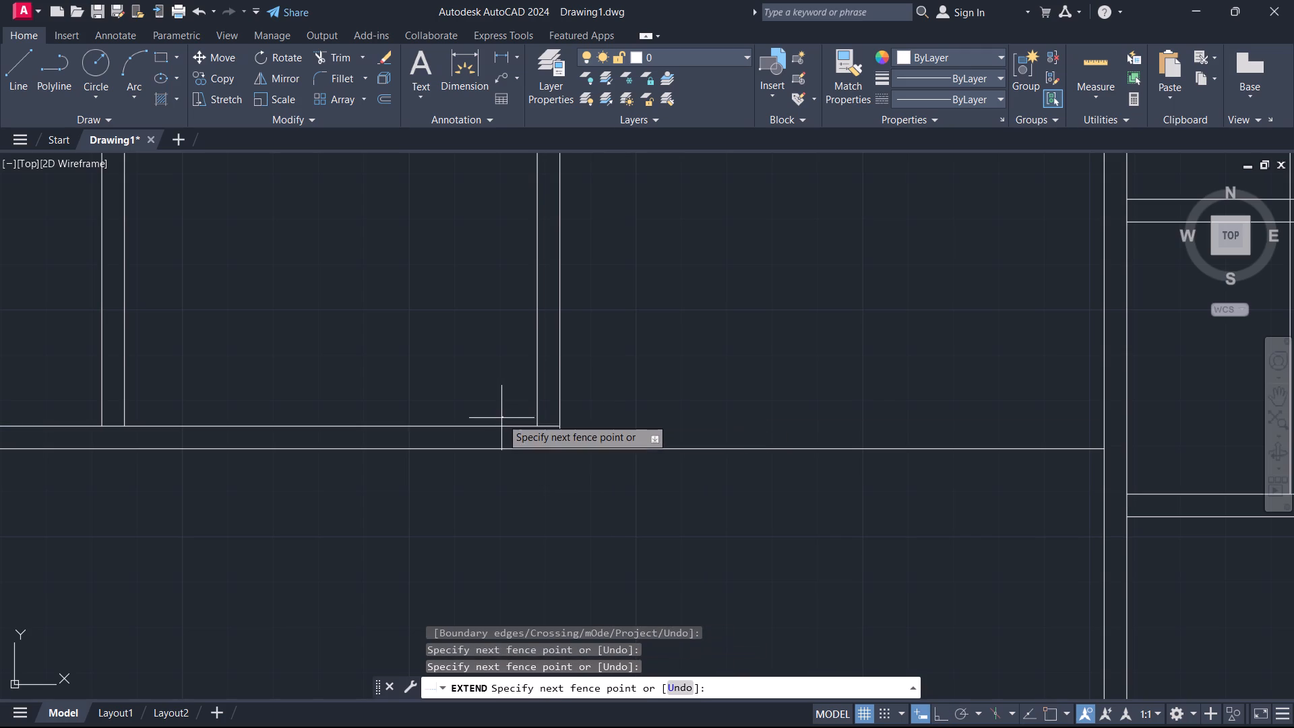
{"action": "left_click", "coordinate": [510, 431]}
{"action": "key", "text": "Escape"}
Erase the far-right section's lower two cross walls together with the vertical partition lines joining them.
{"action": "scroll", "coordinate": [876, 385], "scroll_direction": "down", "scroll_amount": 2}
{"action": "middle_click_drag", "start_coordinate": [876, 385], "coordinate": [674, 382]}
{"action": "scroll", "coordinate": [840, 439], "scroll_direction": "up", "scroll_amount": 1}
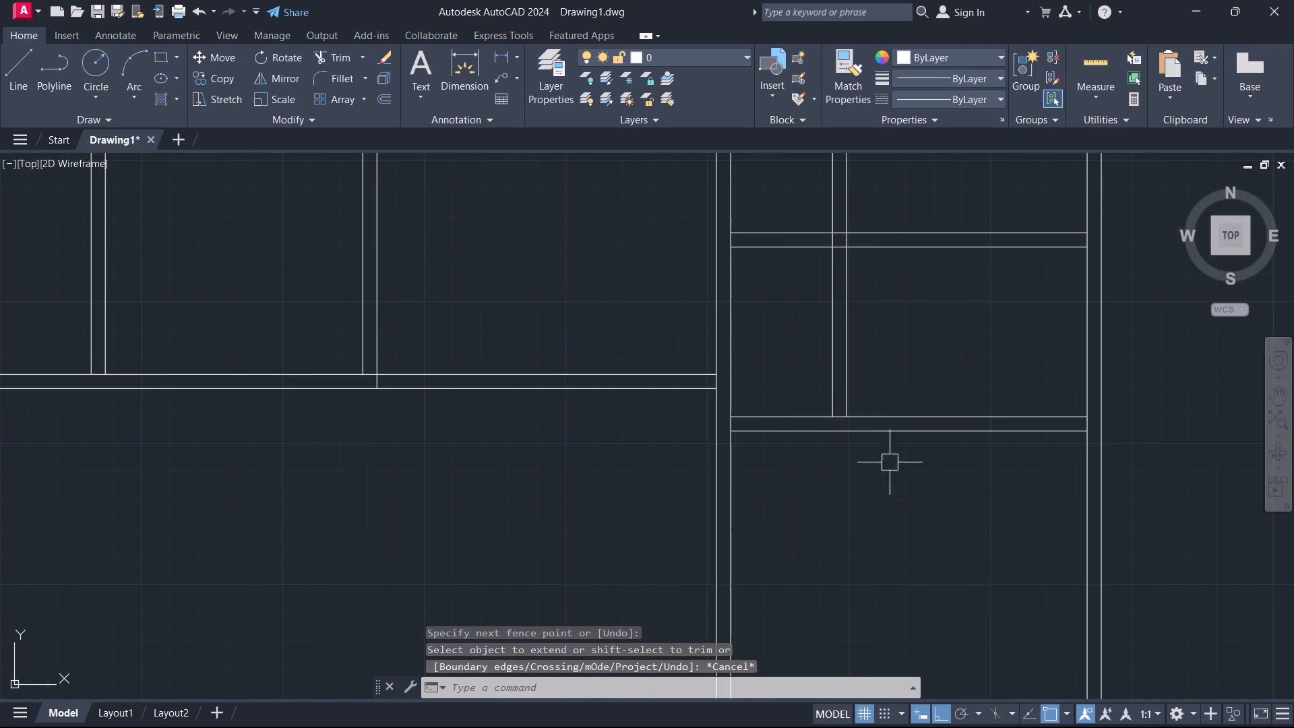
{"action": "left_click_drag", "start_coordinate": [939, 482], "coordinate": [933, 473]}
{"action": "left_click", "coordinate": [818, 200]}
{"action": "scroll", "coordinate": [877, 284], "scroll_direction": "down", "scroll_amount": 1}
{"action": "scroll", "coordinate": [877, 284], "scroll_direction": "up", "scroll_amount": 1}
{"action": "middle_click_drag", "start_coordinate": [877, 284], "coordinate": [905, 489]}
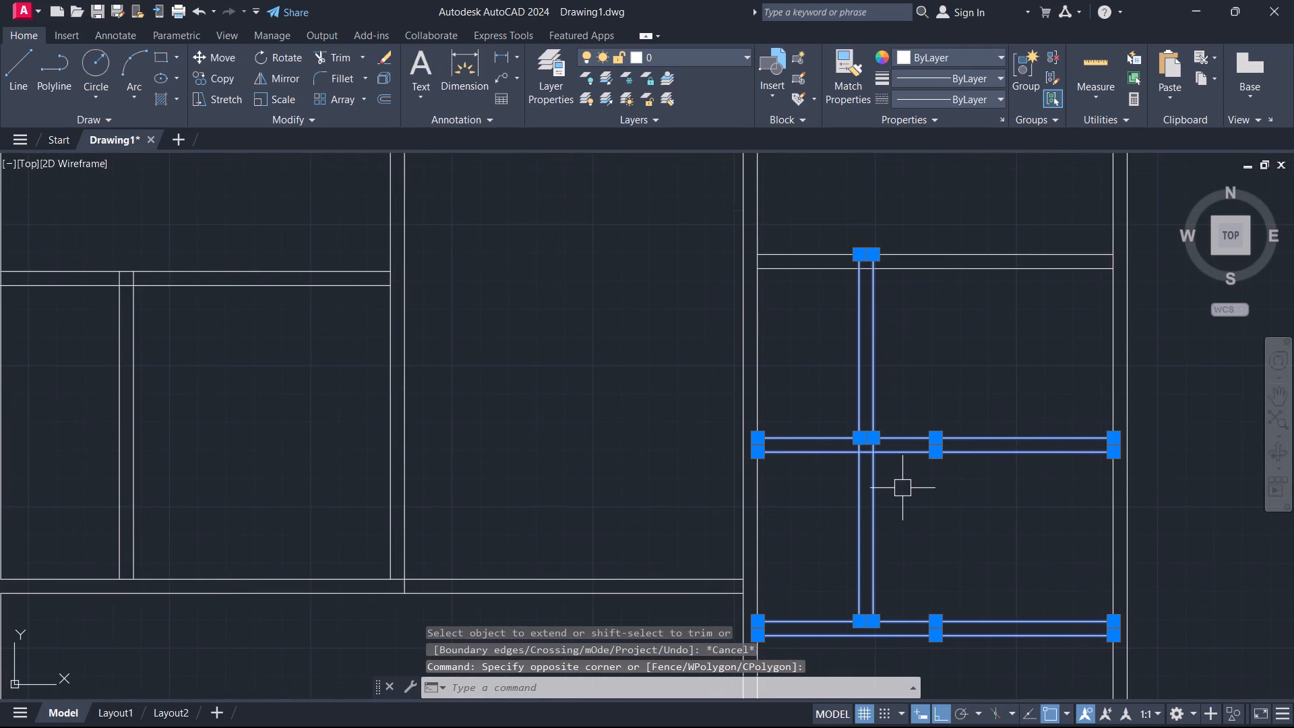
{"action": "key", "text": "Delete"}
Extend both lines of the middle section's bottom cross wall through the far-right section to the right exterior wall's inner line.
{"action": "middle_click_drag", "start_coordinate": [816, 467], "coordinate": [948, 380]}
{"action": "scroll", "coordinate": [902, 408], "scroll_direction": "down", "scroll_amount": 1}
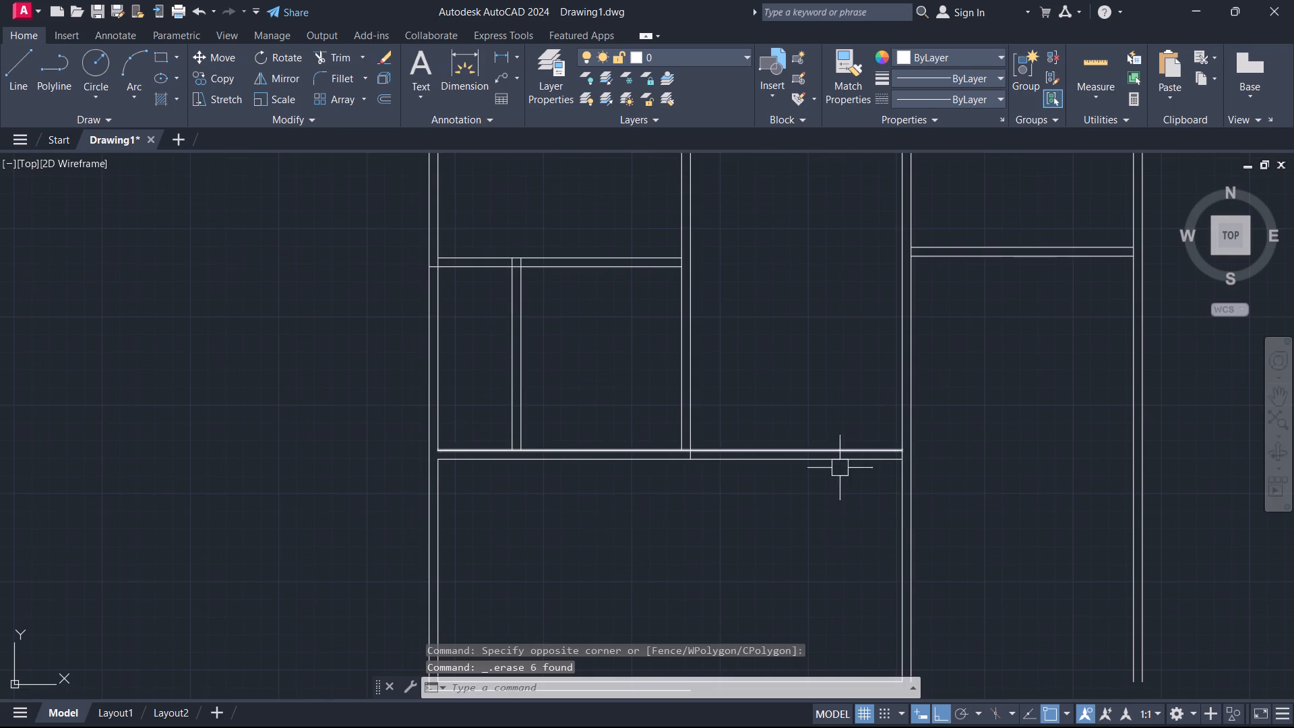
{"action": "key", "text": "e"}
{"action": "key", "text": "x"}
{"action": "key", "text": "space"}
{"action": "left_click", "coordinate": [763, 500]}
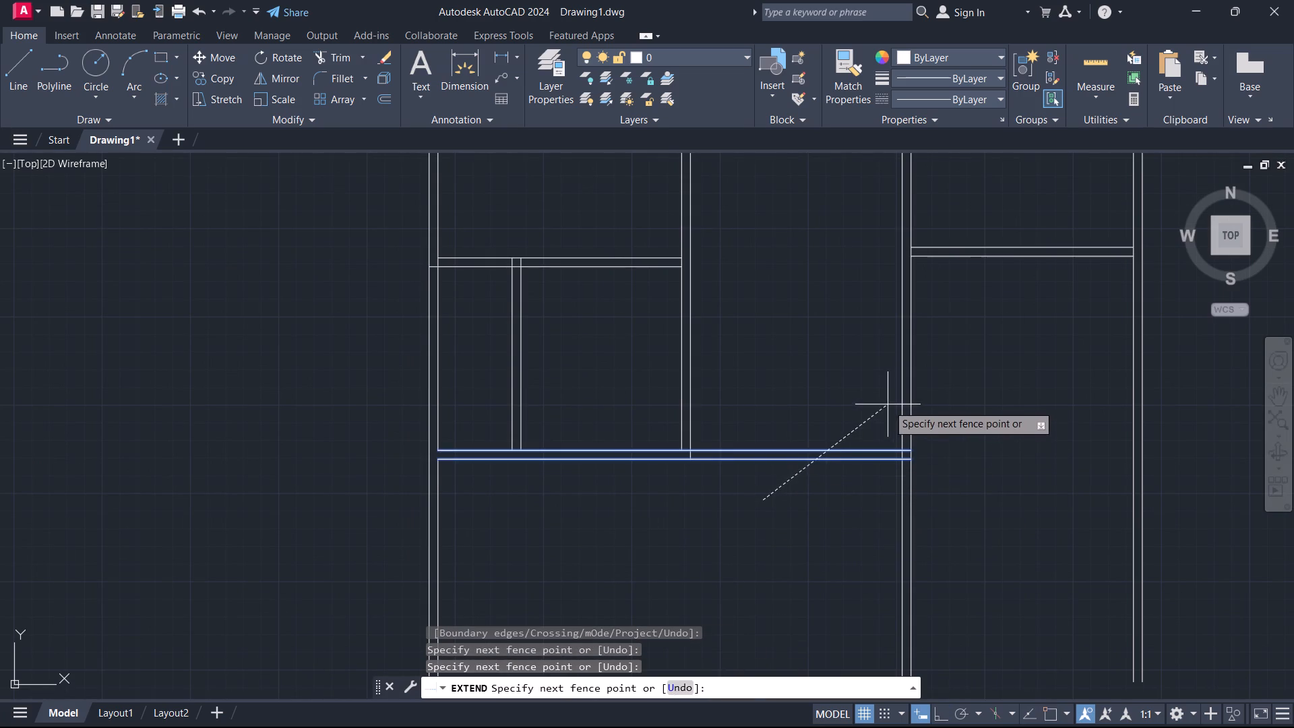
{"action": "left_click", "coordinate": [871, 404]}
{"action": "left_click", "coordinate": [843, 515]}
{"action": "left_click", "coordinate": [902, 375]}
{"action": "key", "text": "Escape"}
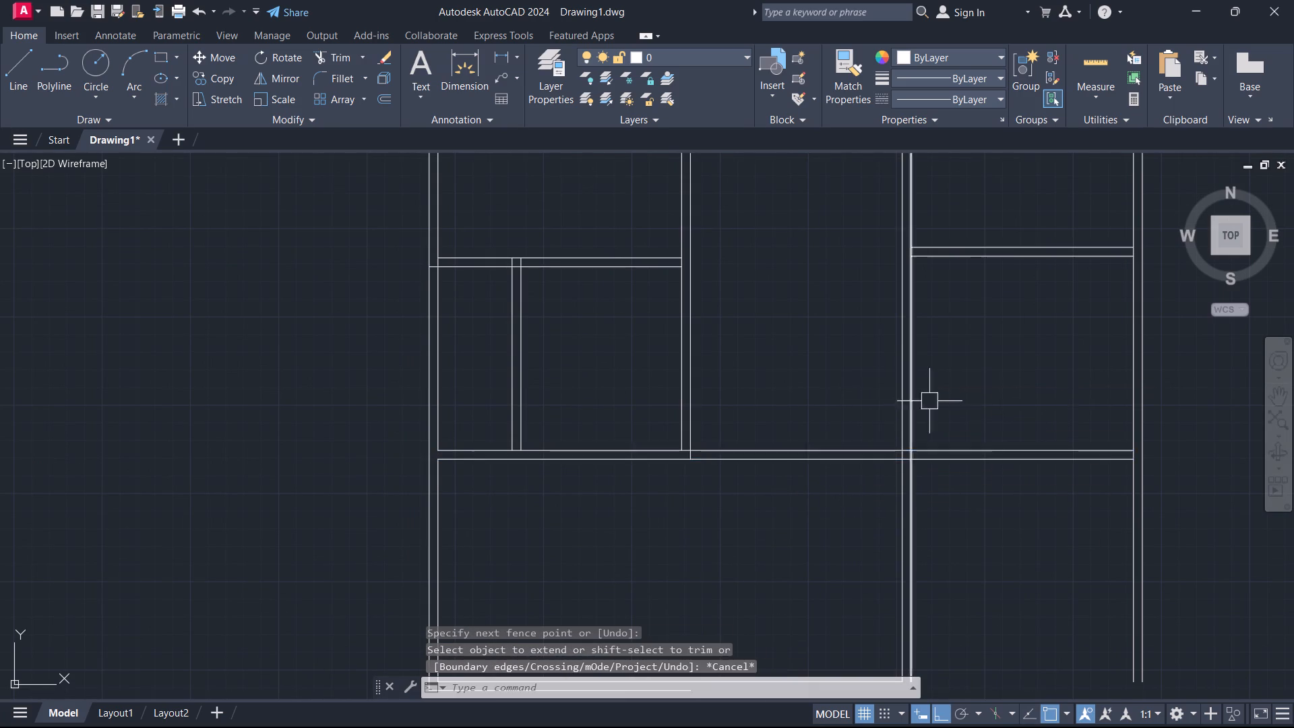
Trim the right exterior wall's inner line between the double lines at both cross-wall junctions of the far-right section.
{"action": "key", "text": "t"}
{"action": "key", "text": "r"}
{"action": "key", "text": "space"}
{"action": "scroll", "coordinate": [1113, 472], "scroll_direction": "up", "scroll_amount": 3}
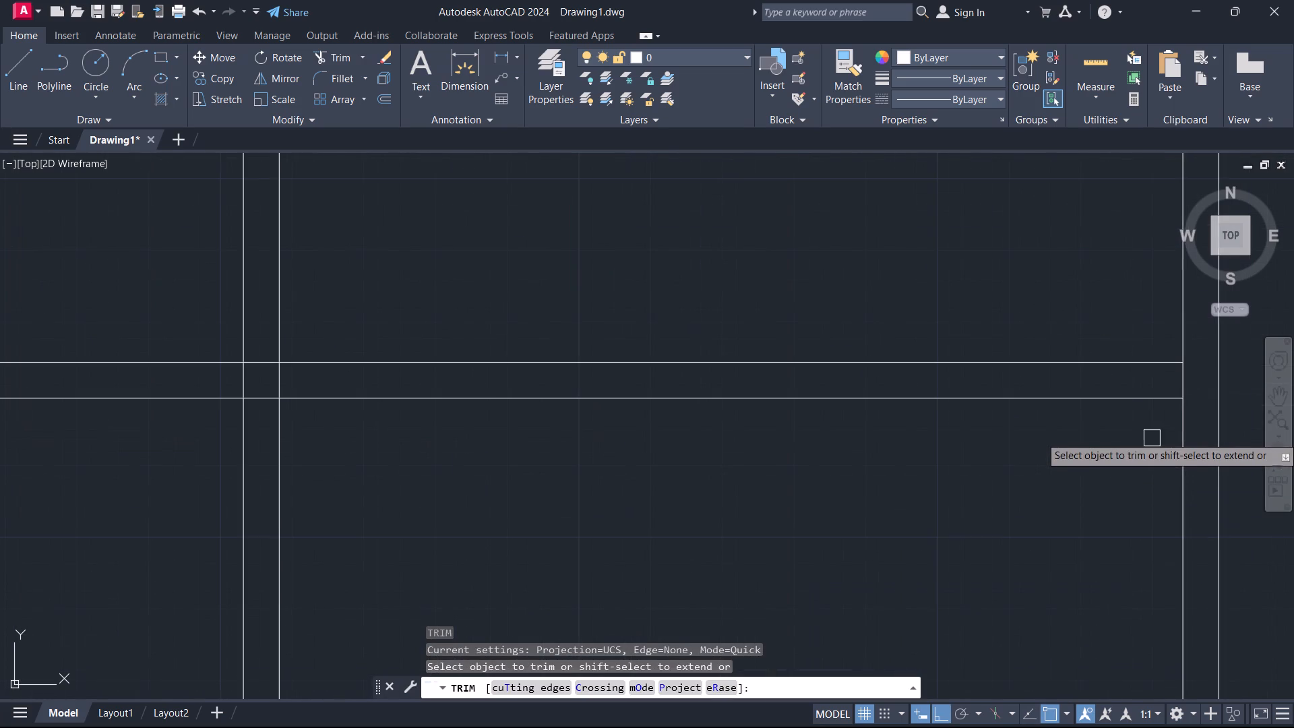
{"action": "left_click", "coordinate": [1180, 386]}
{"action": "scroll", "coordinate": [1060, 313], "scroll_direction": "down", "scroll_amount": 2}
{"action": "middle_click_drag", "start_coordinate": [1060, 313], "coordinate": [991, 630]}
{"action": "scroll", "coordinate": [1014, 387], "scroll_direction": "up", "scroll_amount": 2}
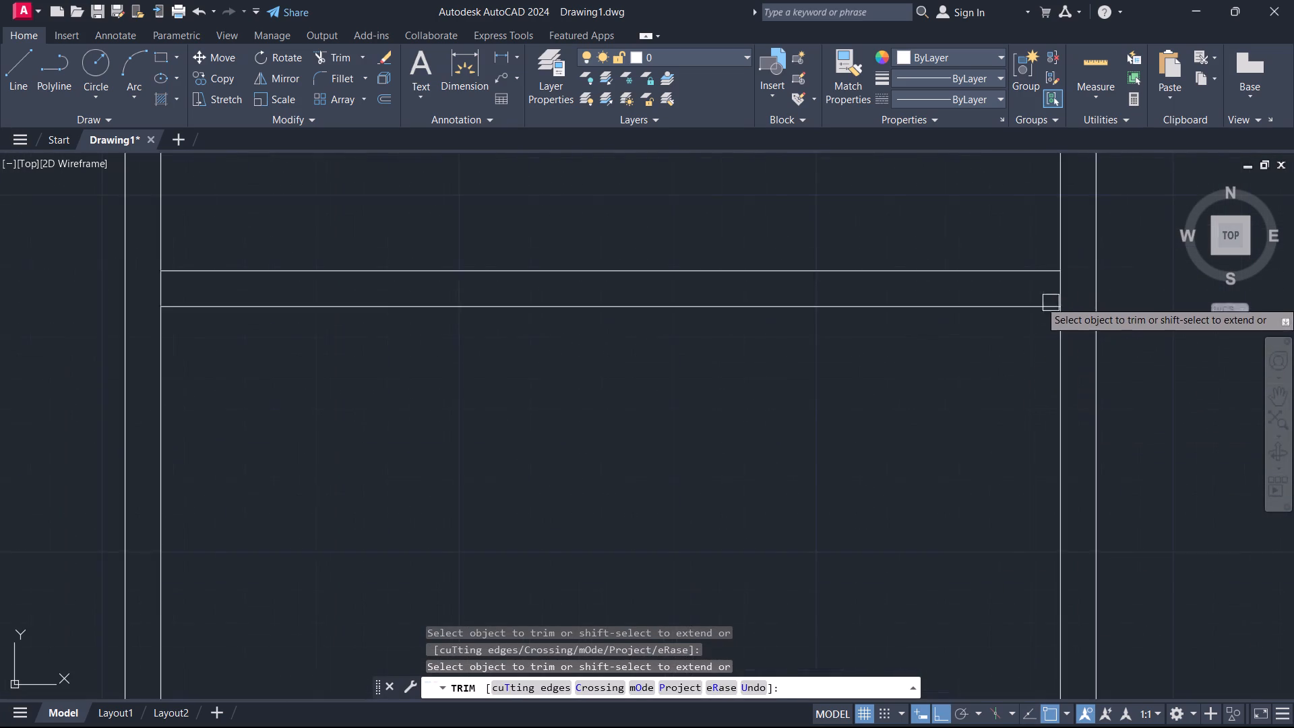
{"action": "scroll", "coordinate": [1051, 301], "scroll_direction": "up", "scroll_amount": 1}
{"action": "left_click", "coordinate": [1057, 292]}
{"action": "key", "text": "Escape"}
Draw a horizontal line from the midpoint of the far-right room's inner right wall line to beyond its left wall.
{"action": "scroll", "coordinate": [962, 429], "scroll_direction": "down", "scroll_amount": 3}
{"action": "middle_click_drag", "start_coordinate": [956, 437], "coordinate": [1038, 310]}
{"action": "key", "text": "l"}
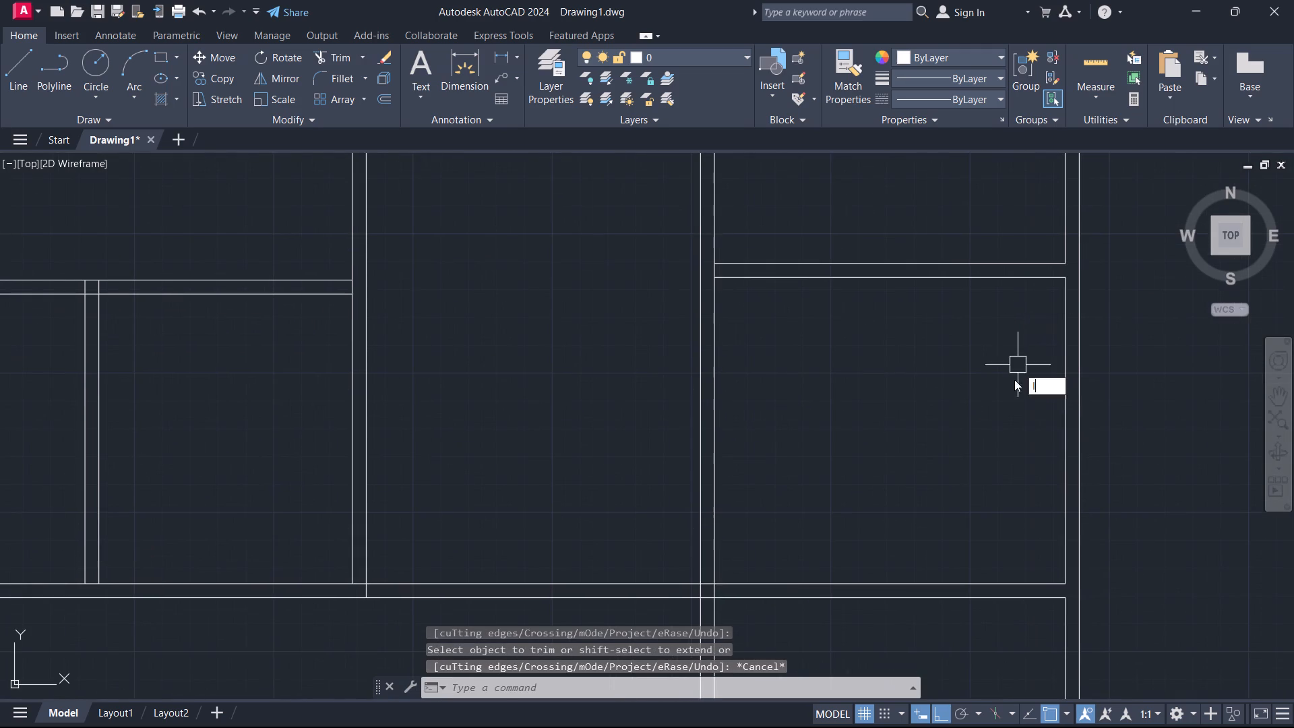
{"action": "key", "text": "space"}
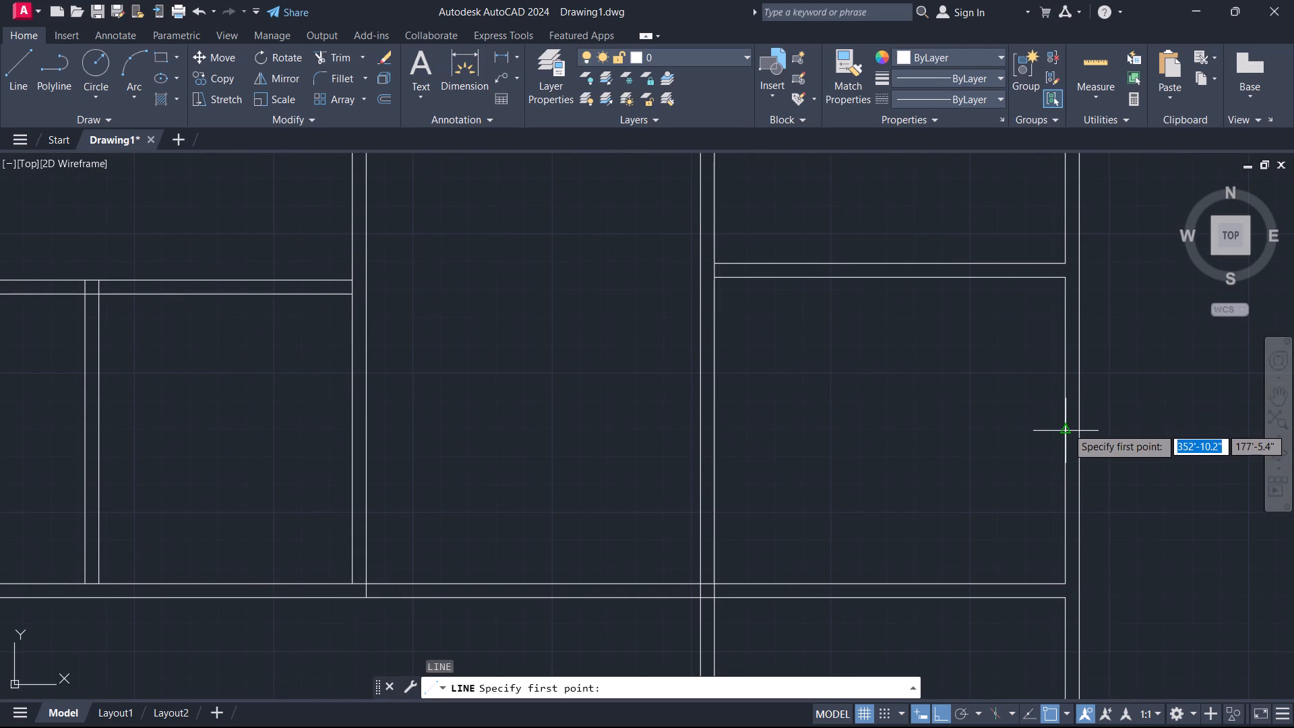
{"action": "left_click", "coordinate": [1067, 427]}
{"action": "left_click", "coordinate": [594, 408]}
{"action": "key", "text": "Escape"}
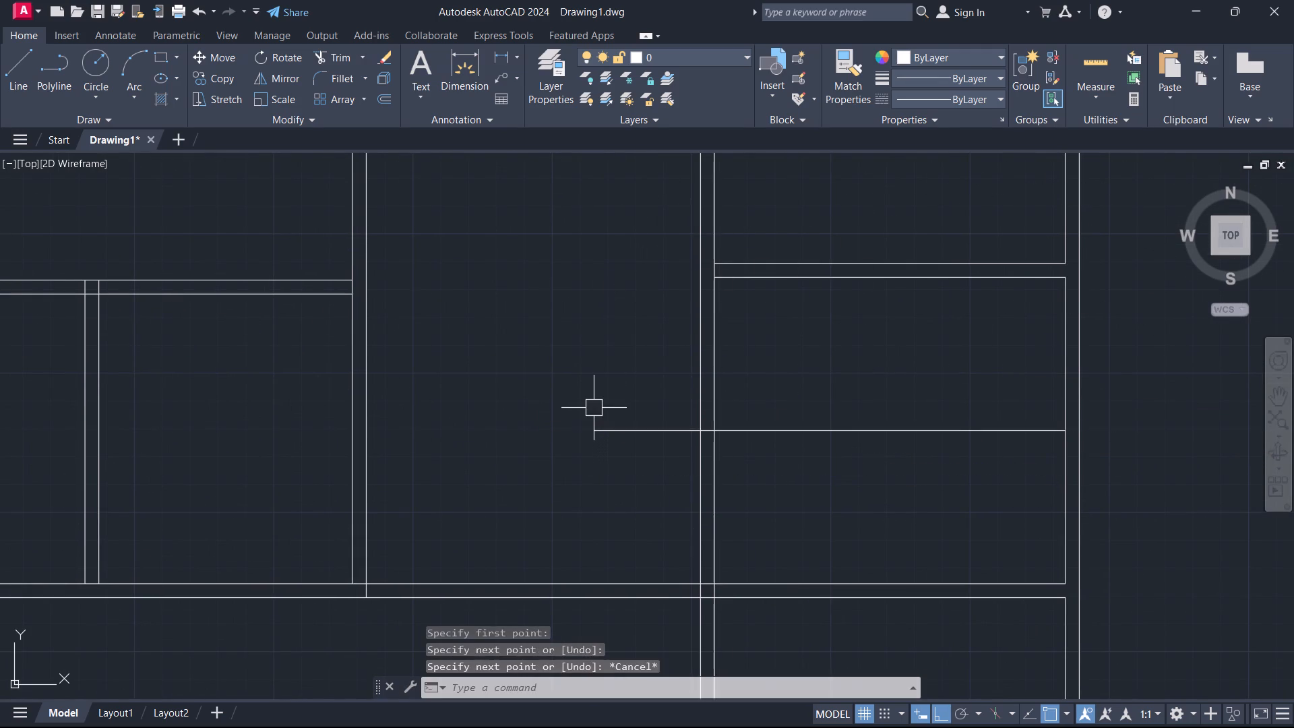
Offset the new horizontal centre line 2.5" both below and above.
{"action": "type", "text": "o"}
{"action": "key", "text": "space"}
{"action": "type", "text": "2.5"}
{"action": "key", "text": "Return"}
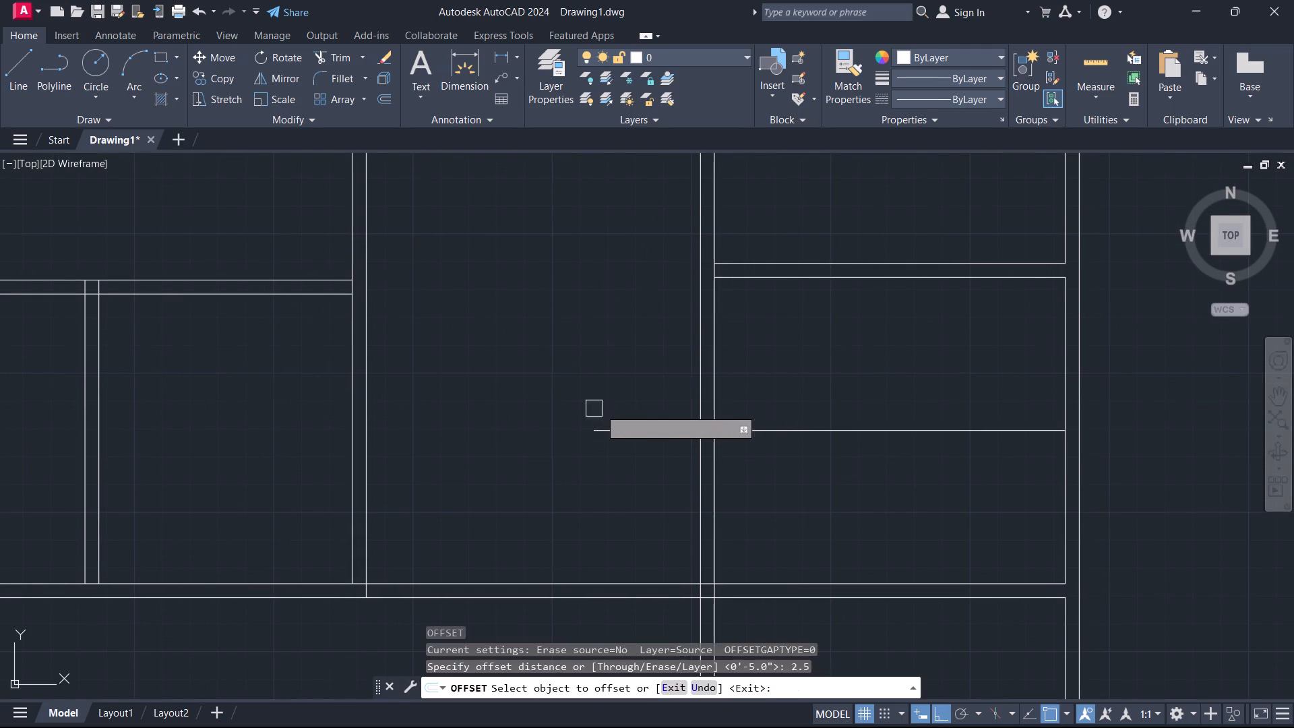
{"action": "left_click", "coordinate": [883, 435]}
{"action": "left_click", "coordinate": [885, 427]}
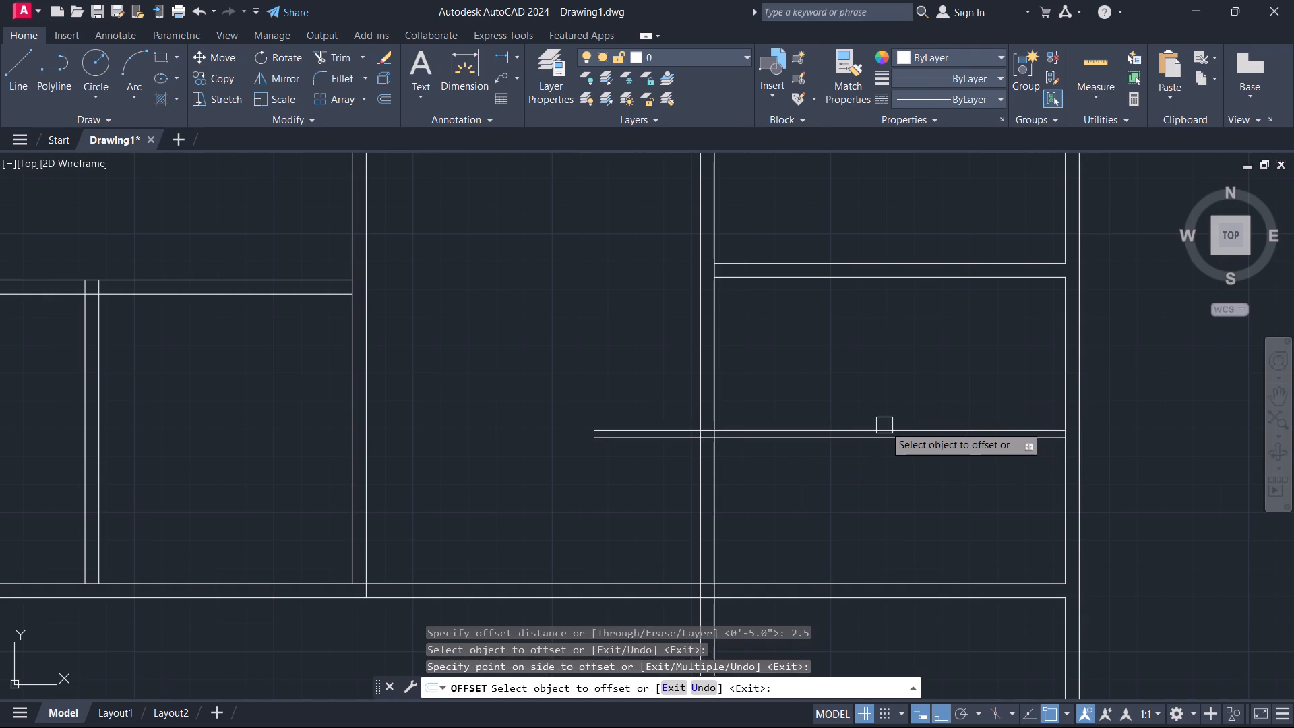
{"action": "left_click", "coordinate": [884, 425]}
{"action": "left_click", "coordinate": [898, 340]}
{"action": "key", "text": "Escape"}
Check the clear distances from the new offset lines to the room's cross walls above and below.
{"action": "scroll", "coordinate": [898, 436], "scroll_direction": "up", "scroll_amount": 1}
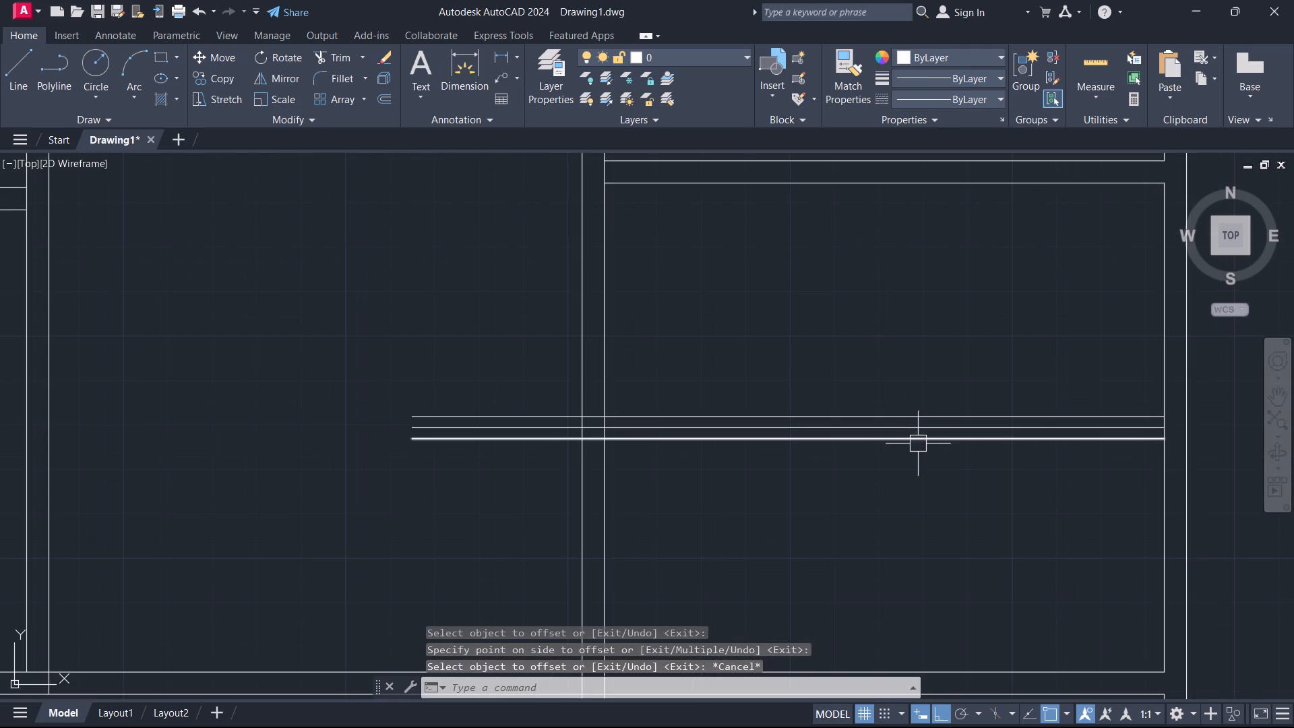
{"action": "key", "text": "d"}
{"action": "type", "text": "i"}
{"action": "key", "text": "space"}
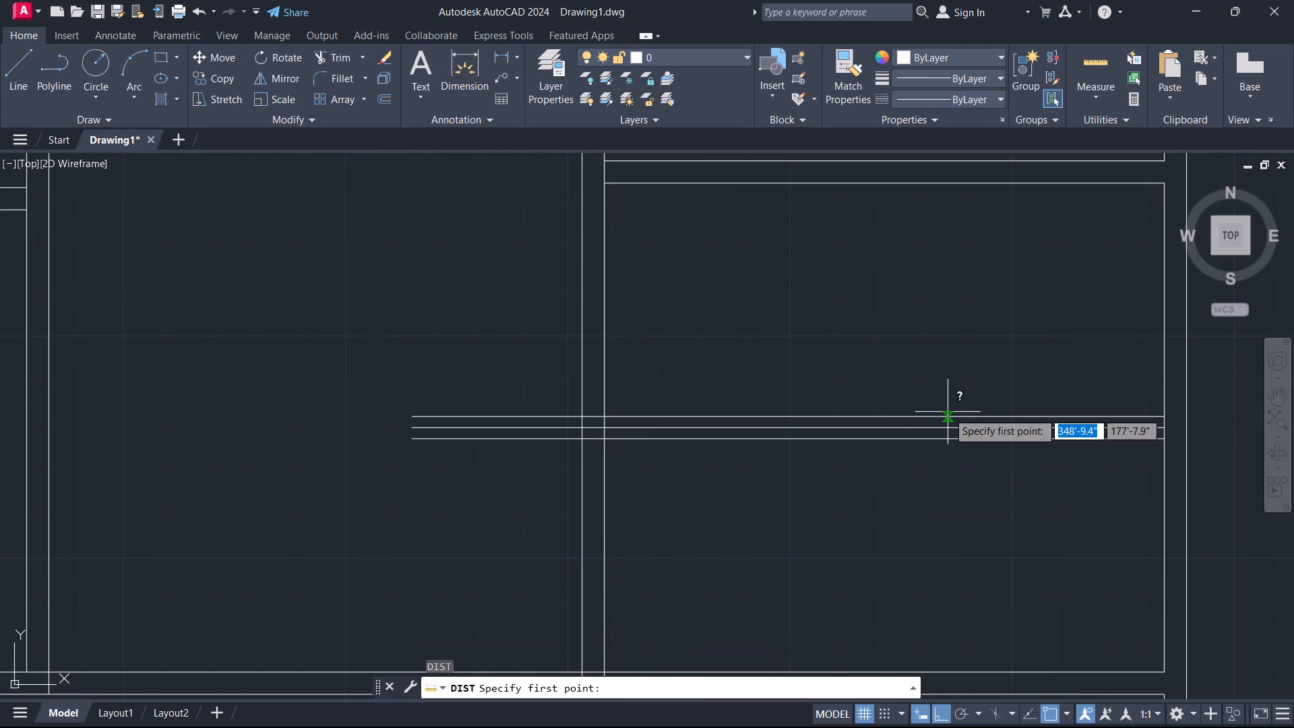
{"action": "left_click", "coordinate": [954, 417]}
{"action": "key", "text": "Escape"}
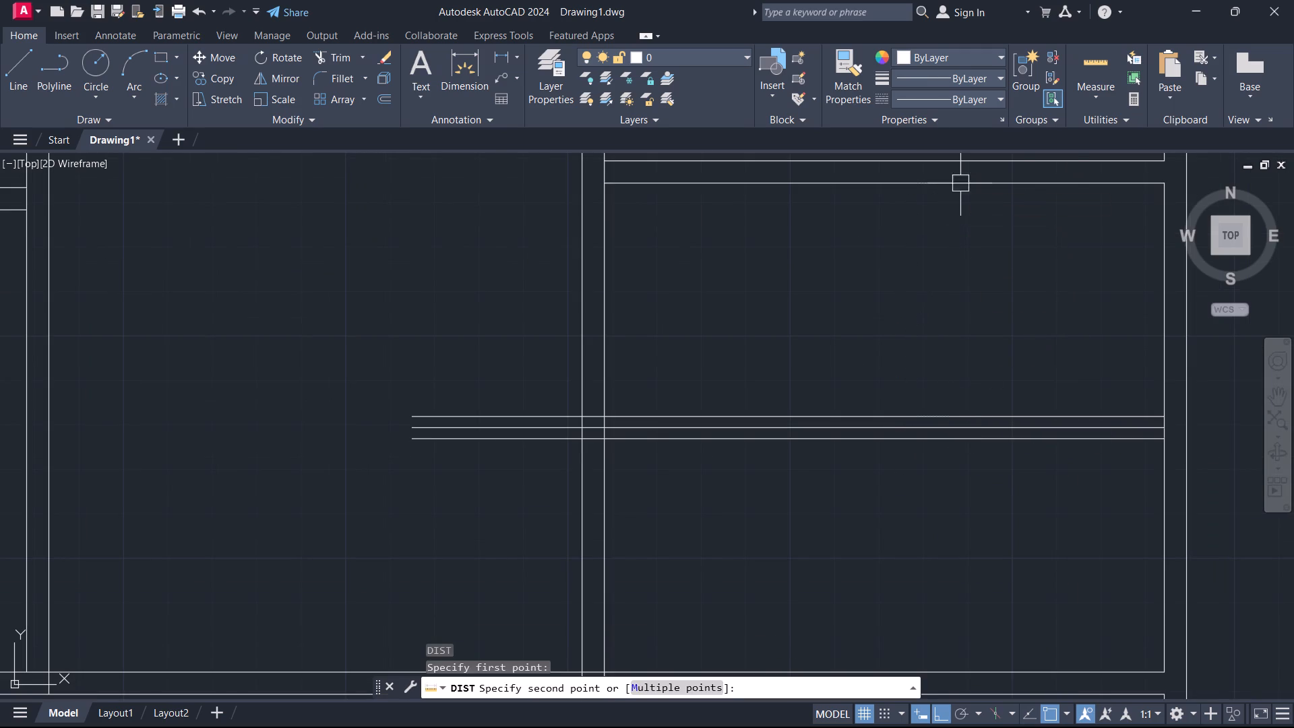
{"action": "key", "text": "space"}
{"action": "left_click", "coordinate": [946, 444]}
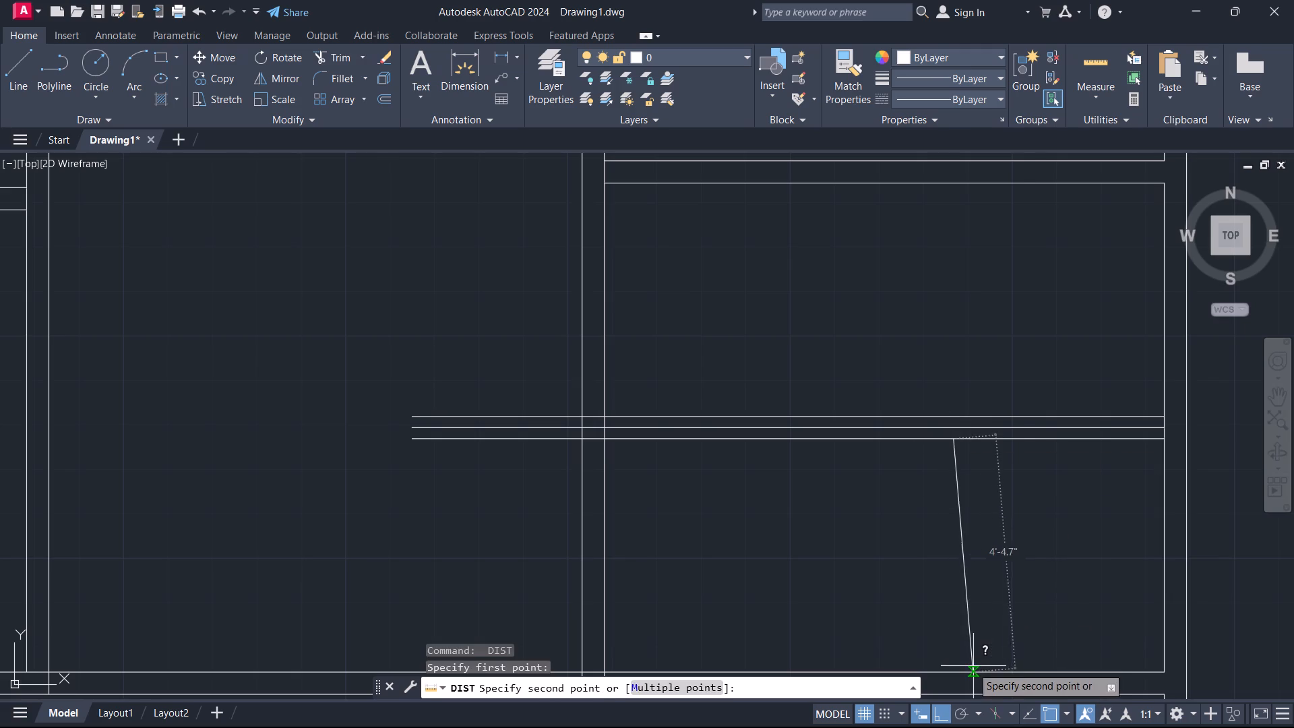
{"action": "key", "text": "Escape"}
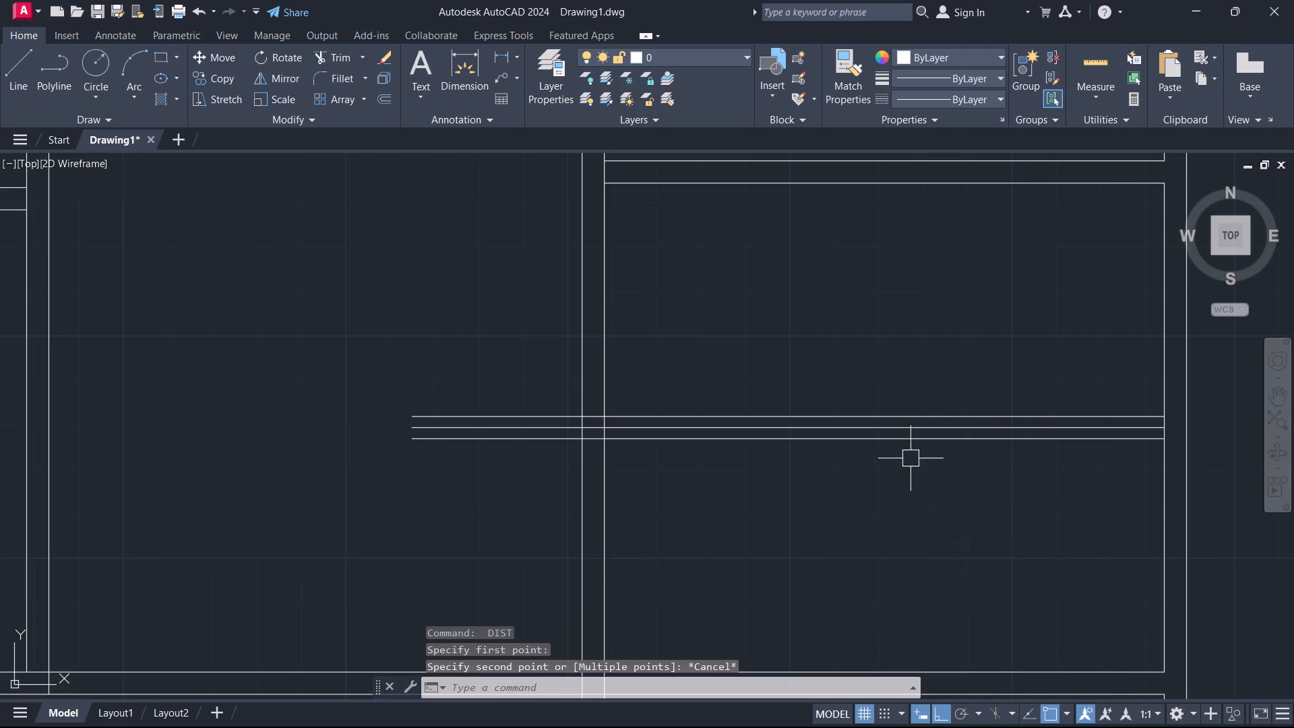
Erase the centre line between the two offset lines of the new cross wall.
{"action": "scroll", "coordinate": [894, 408], "scroll_direction": "up", "scroll_amount": 1}
{"action": "left_click", "coordinate": [878, 444]}
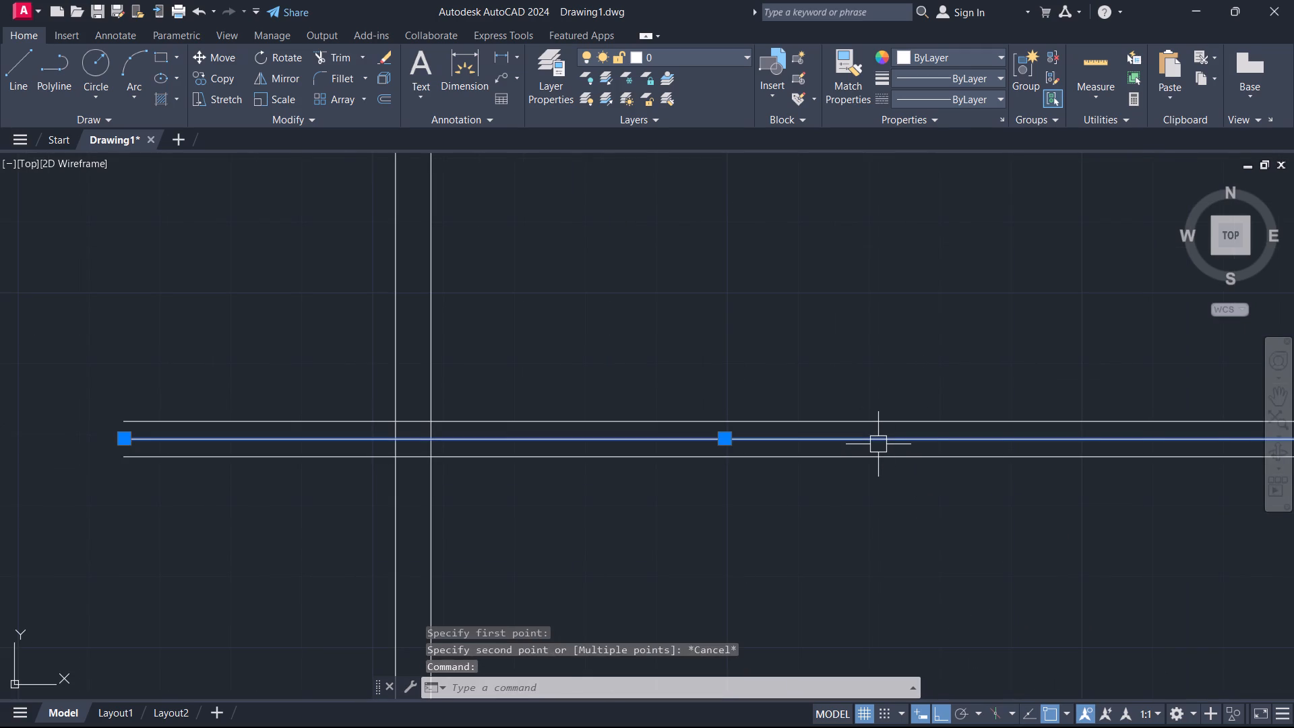
{"action": "key", "text": "Delete"}
Trim both lines of the new cross wall where they overhang the far-right section's left wall.
{"action": "type", "text": "tr"}
{"action": "key", "text": "space"}
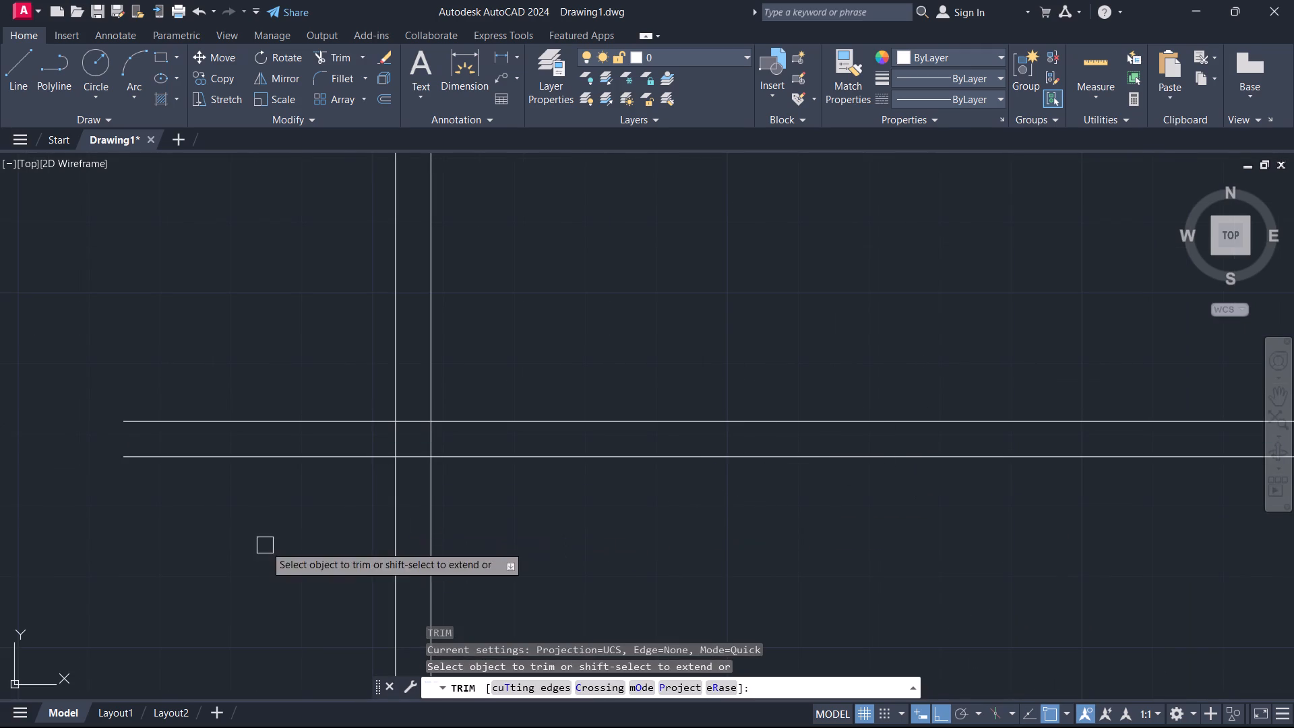
{"action": "left_click_drag", "start_coordinate": [265, 545], "coordinate": [264, 538]}
{"action": "left_click", "coordinate": [303, 272]}
{"action": "key", "text": "Escape"}
Offset the inner line of the far-right section's left wall 3' into the room.
{"action": "scroll", "coordinate": [412, 320], "scroll_direction": "down", "scroll_amount": 2}
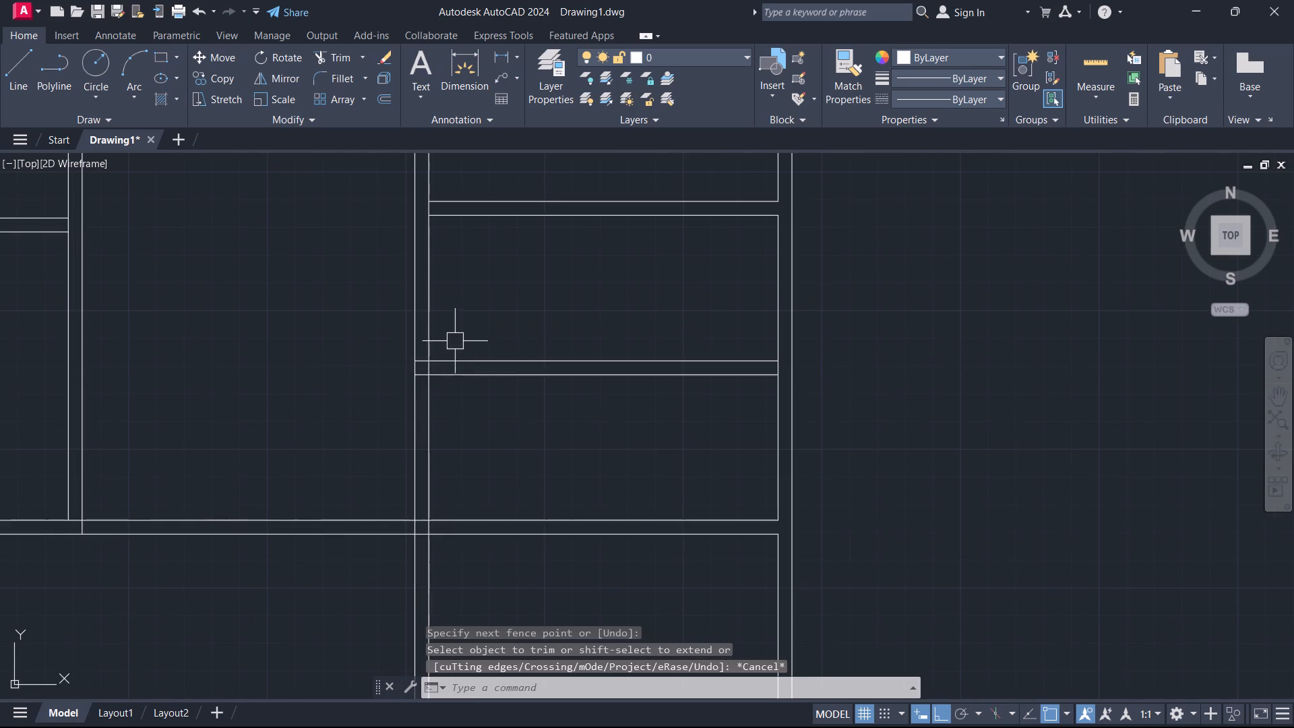
{"action": "middle_click_drag", "start_coordinate": [491, 406], "coordinate": [602, 440]}
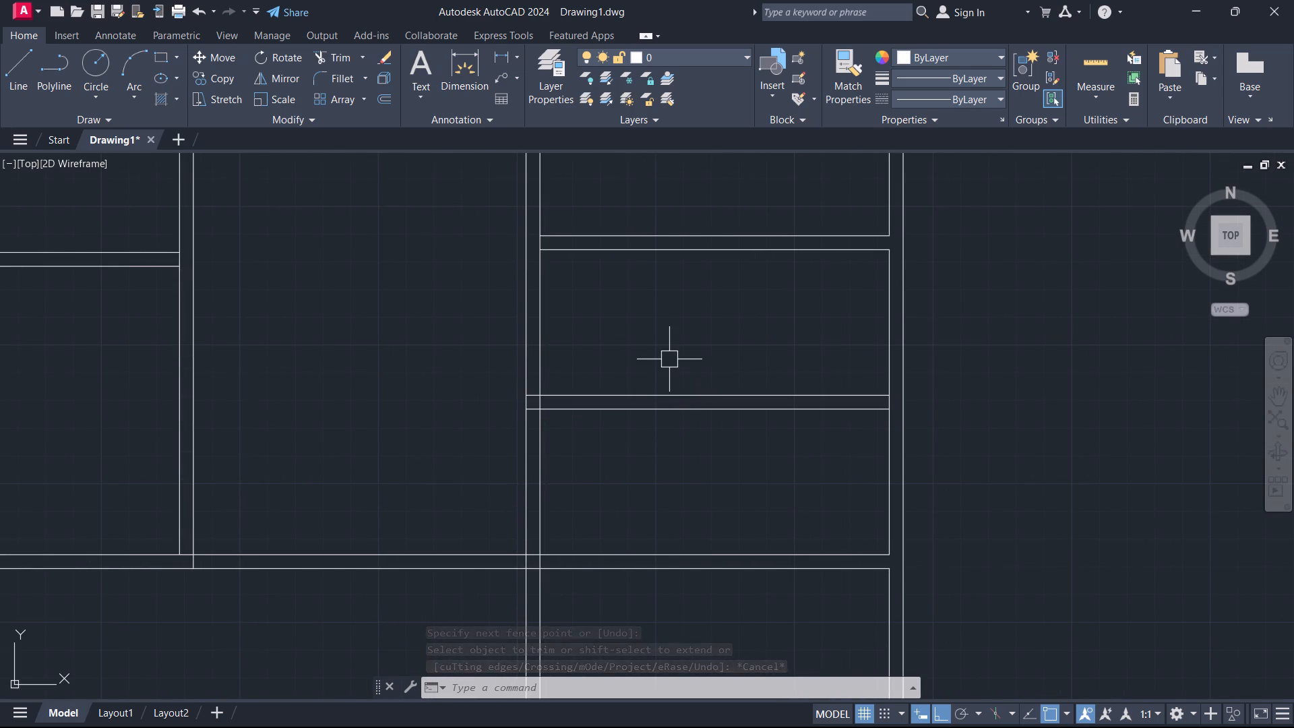
{"action": "type", "text": "o"}
{"action": "key", "text": "space"}
{"action": "type", "text": "3'"}
{"action": "key", "text": "Return"}
{"action": "left_click", "coordinate": [543, 333]}
{"action": "left_click", "coordinate": [608, 329]}
{"action": "key", "text": "Escape"}
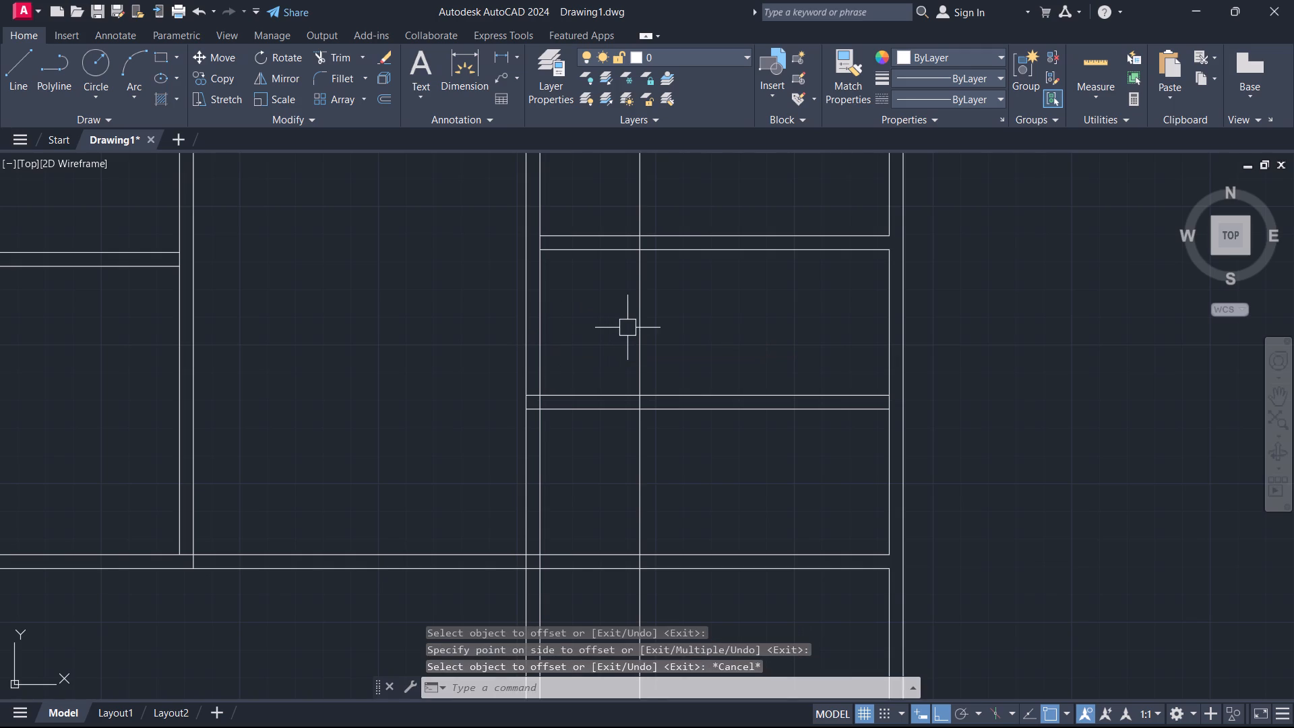
Offset the new vertical partition line 5" toward the right exterior wall to form the partition's thickness.
{"action": "key", "text": "o"}
{"action": "key", "text": "space"}
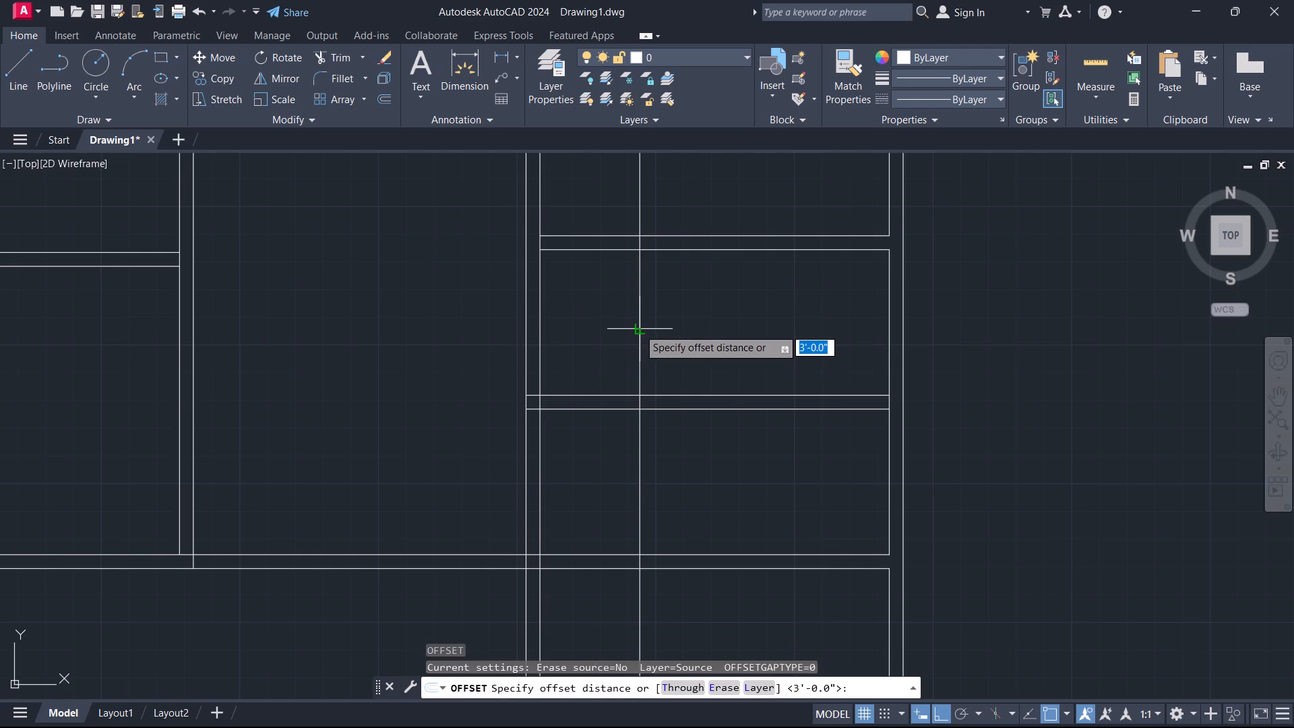
{"action": "key", "text": "5"}
{"action": "key", "text": "Return"}
{"action": "left_click", "coordinate": [642, 326]}
{"action": "left_click", "coordinate": [666, 328]}
{"action": "key", "text": "Escape"}
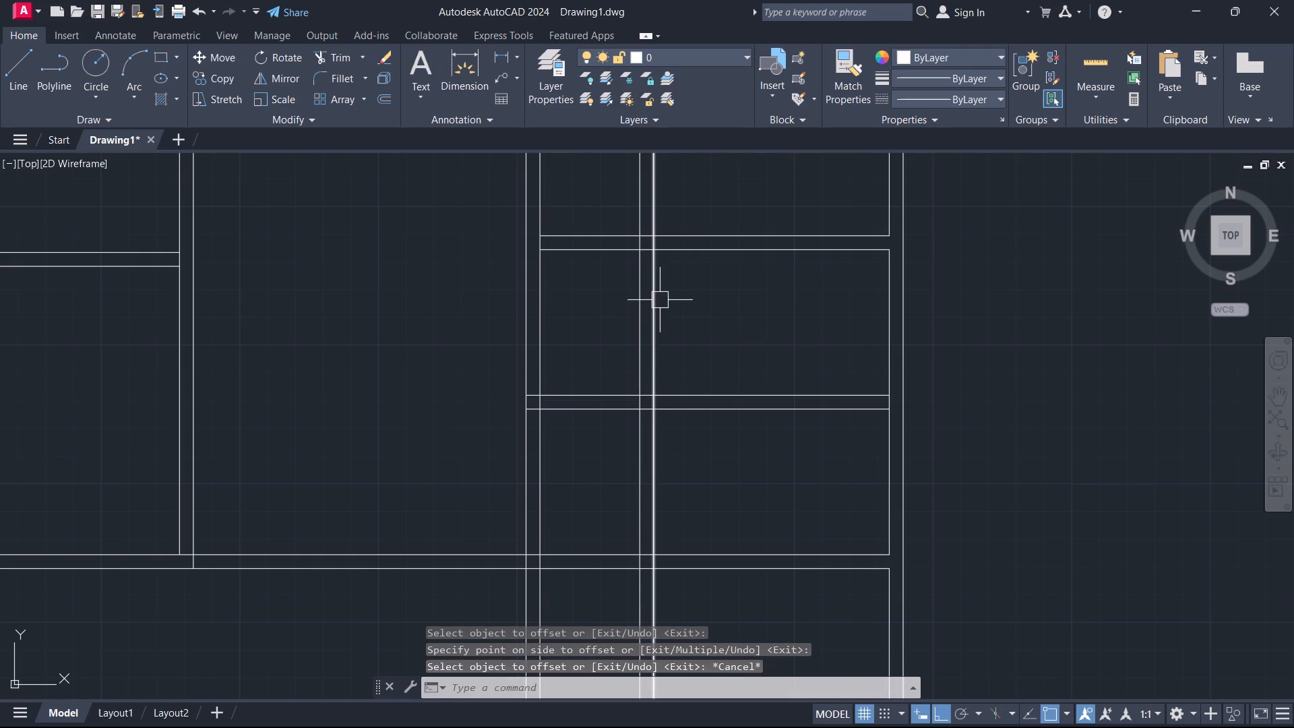
Trim away the far-right section's left wall between the upper cross wall and the long horizontal wall, including the leftover stubs.
{"action": "type", "text": "tr"}
{"action": "key", "text": "space"}
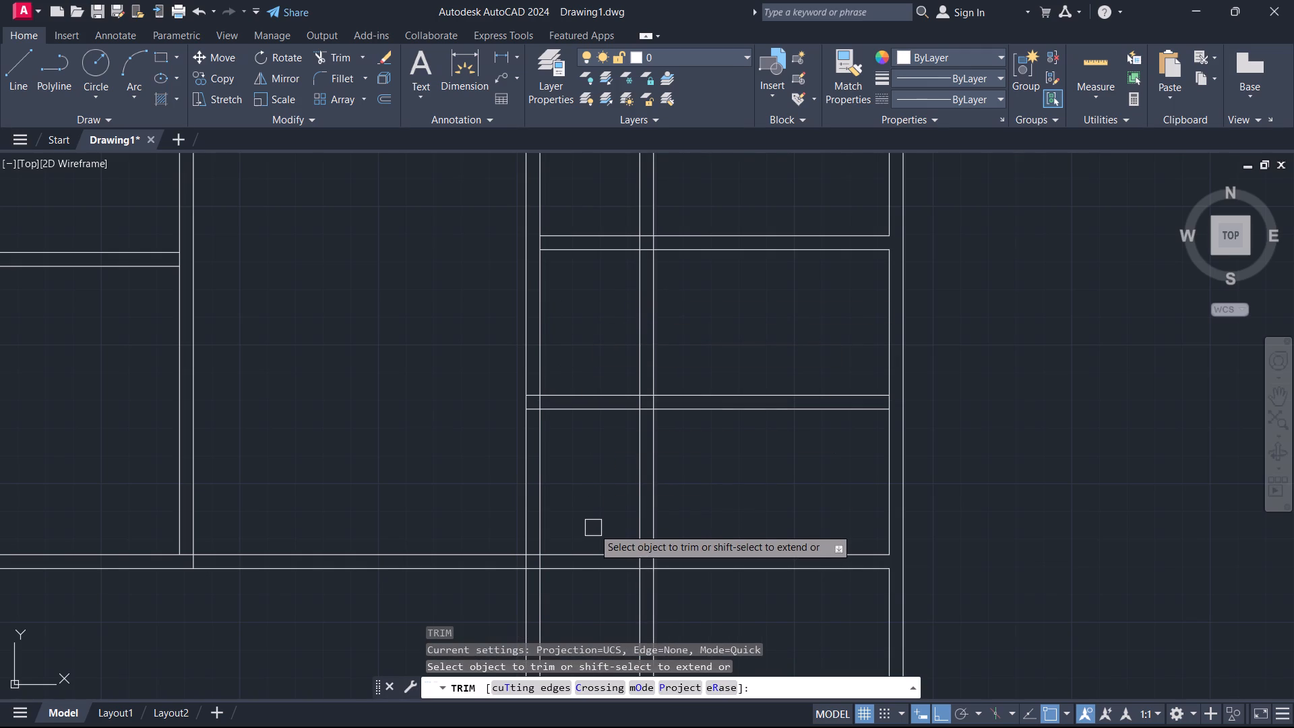
{"action": "scroll", "coordinate": [593, 528], "scroll_direction": "down", "scroll_amount": 1}
{"action": "middle_click_drag", "start_coordinate": [593, 528], "coordinate": [696, 521]}
{"action": "left_click_drag", "start_coordinate": [681, 496], "coordinate": [671, 493]}
{"action": "left_click", "coordinate": [595, 484]}
{"action": "left_click", "coordinate": [693, 386]}
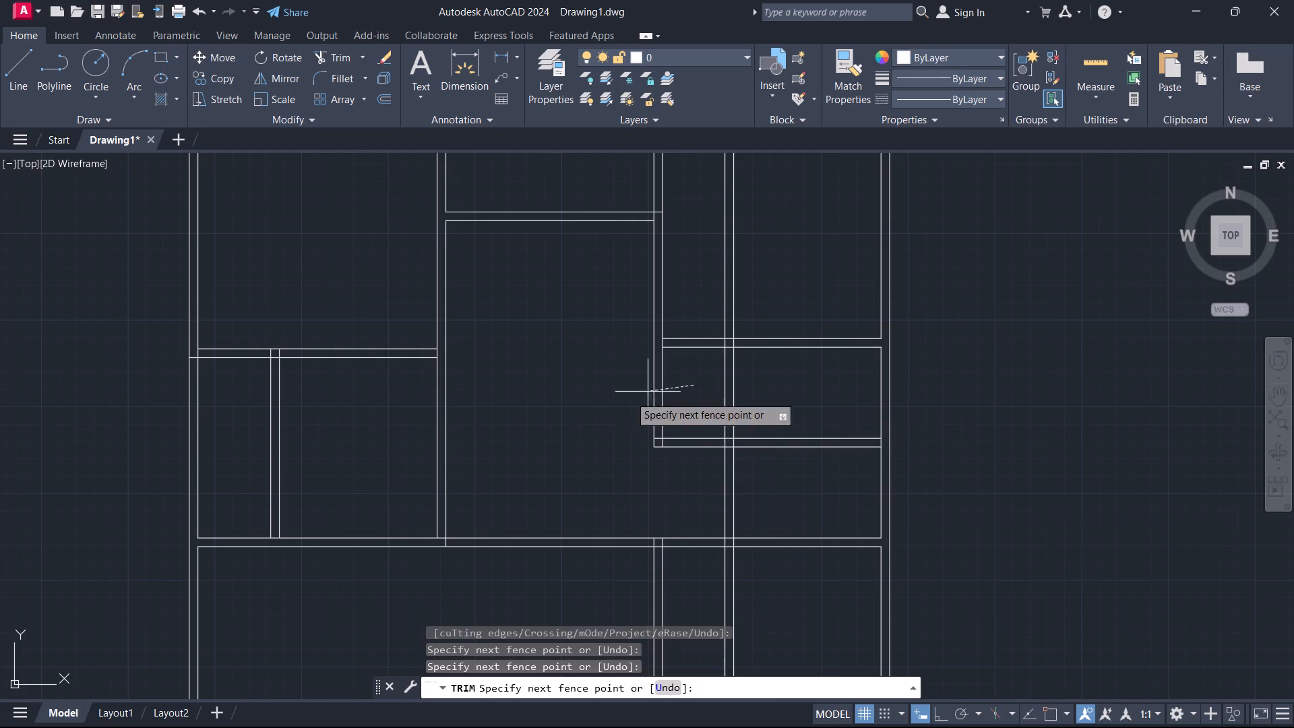
{"action": "left_click", "coordinate": [590, 404]}
{"action": "left_click", "coordinate": [682, 496]}
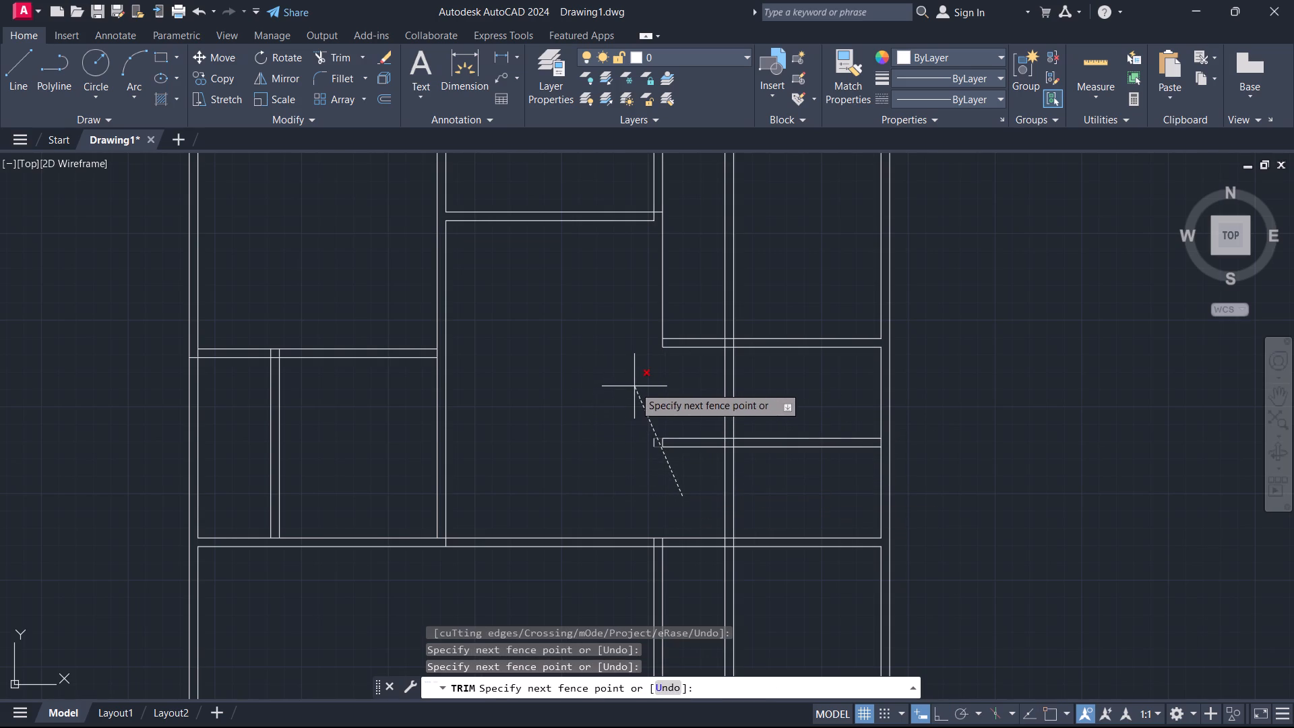
{"action": "left_click", "coordinate": [634, 386]}
{"action": "left_click", "coordinate": [685, 469]}
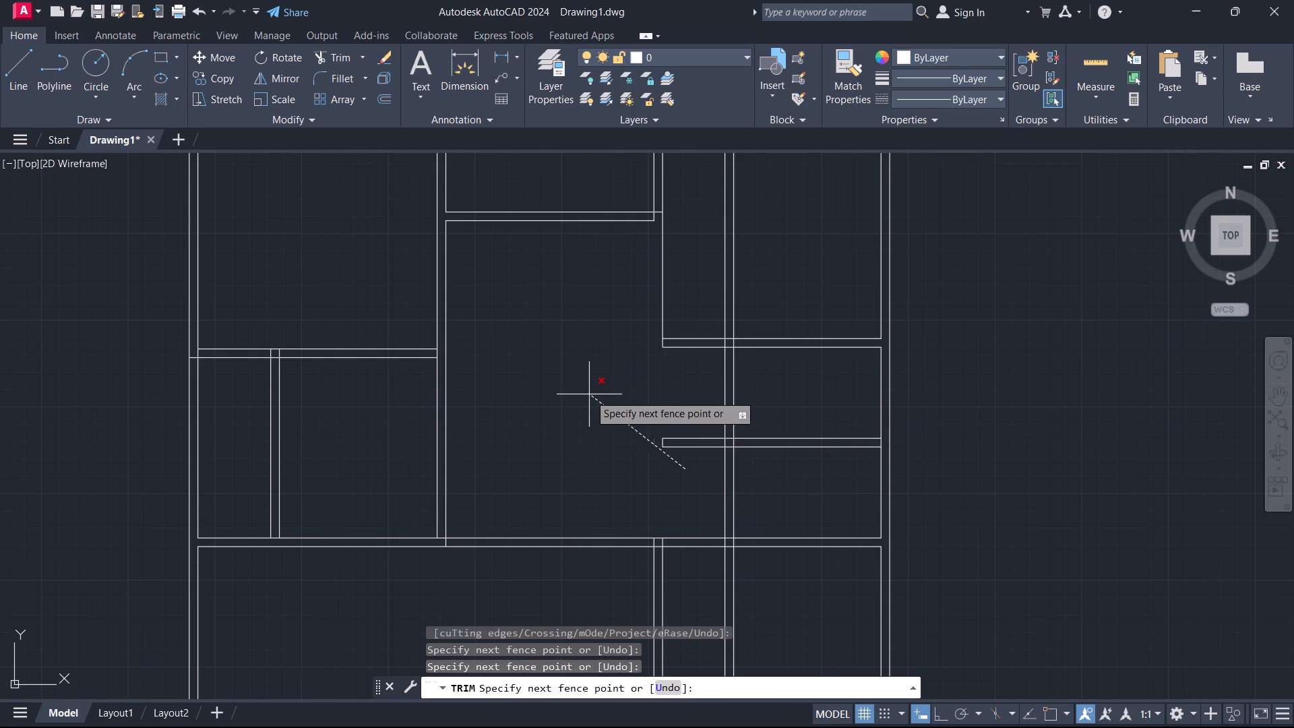
{"action": "left_click", "coordinate": [589, 394]}
Trim both lines of the lower cross wall back to the new vertical partition.
{"action": "left_click", "coordinate": [685, 482]}
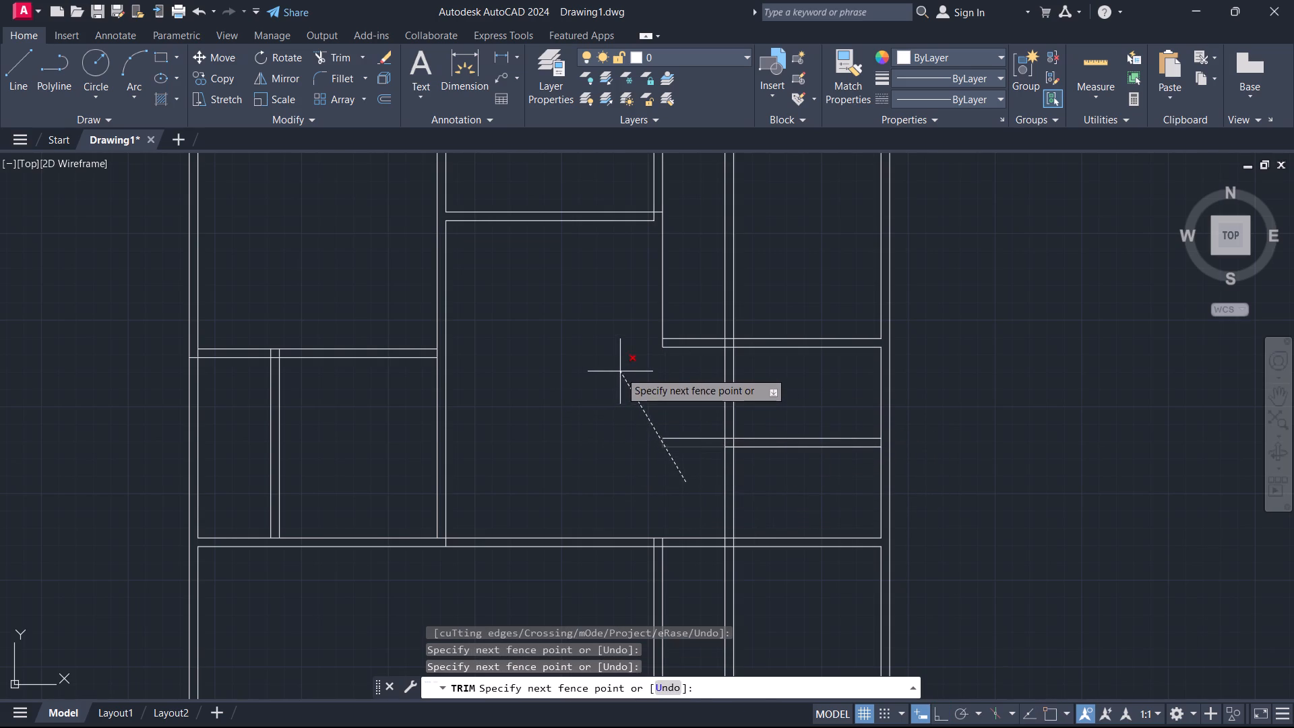
{"action": "left_click", "coordinate": [620, 371]}
{"action": "left_click_drag", "start_coordinate": [676, 500], "coordinate": [679, 494]}
{"action": "left_click", "coordinate": [689, 384]}
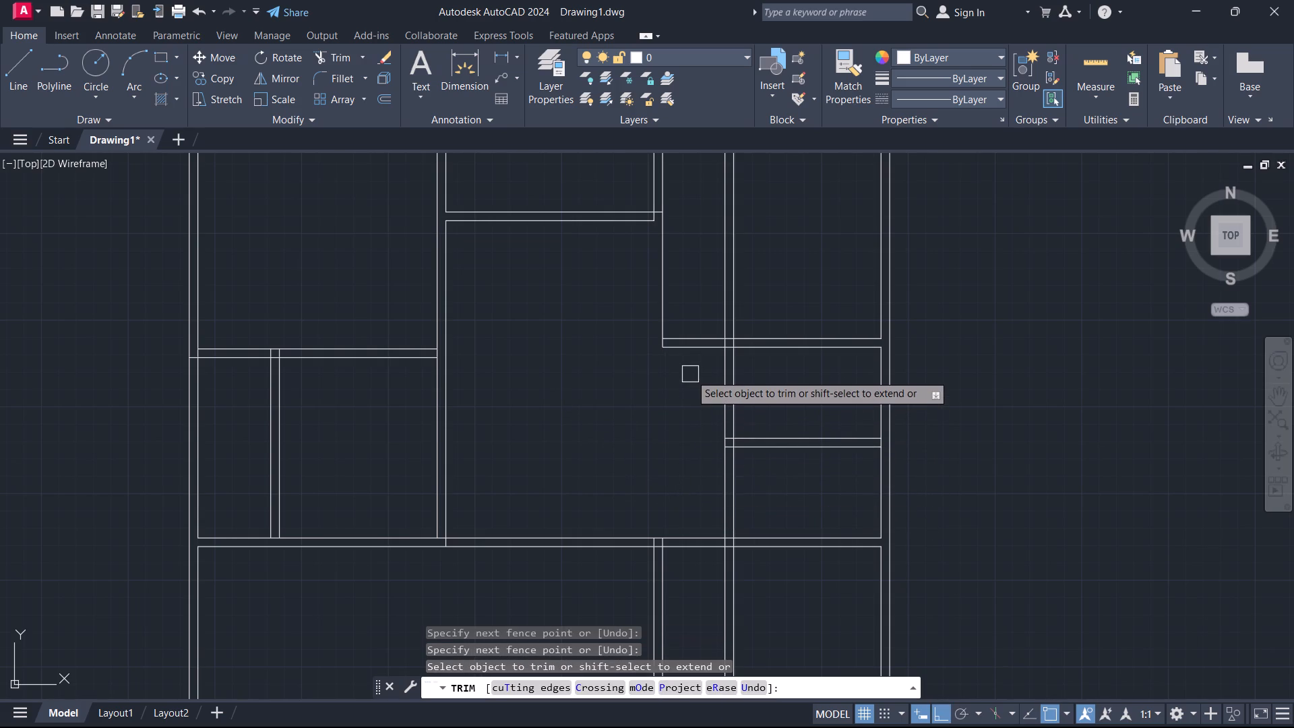
{"action": "key", "text": "Escape"}
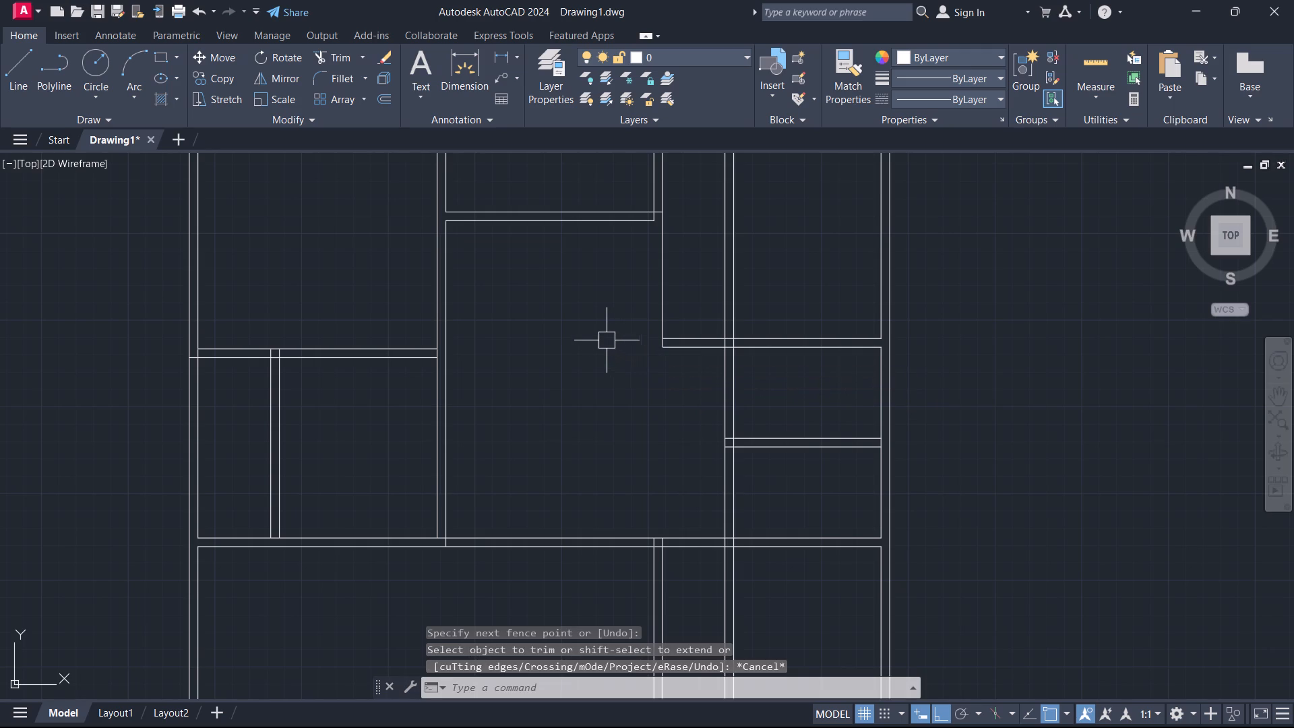
Fillet the far-right section's left wall line with the upper cross wall's lower line at radius 0 to close the corner.
{"action": "type", "text": "f"}
{"action": "key", "text": "space"}
{"action": "scroll", "coordinate": [610, 253], "scroll_direction": "up", "scroll_amount": 2}
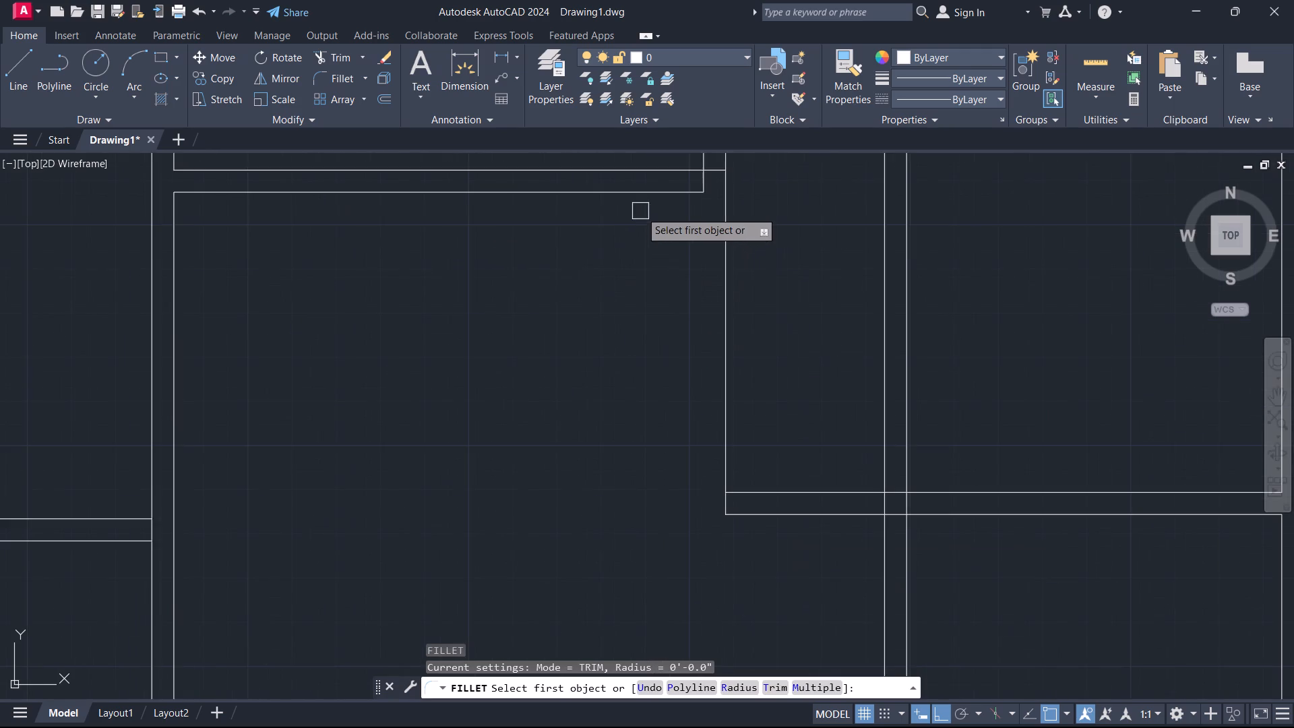
{"action": "middle_click_drag", "start_coordinate": [687, 231], "coordinate": [658, 398]}
{"action": "left_click", "coordinate": [673, 305]}
{"action": "scroll", "coordinate": [648, 468], "scroll_direction": "down", "scroll_amount": 1}
{"action": "middle_click_drag", "start_coordinate": [640, 474], "coordinate": [596, 238]}
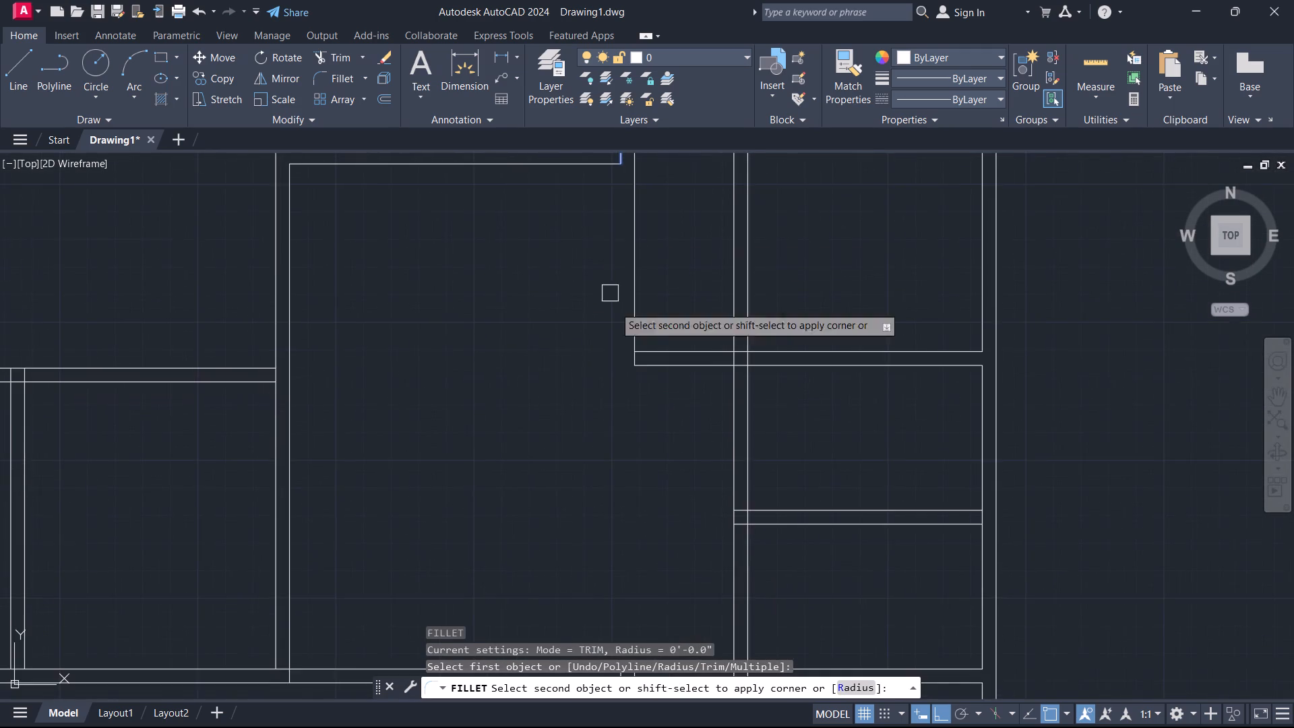
{"action": "scroll", "coordinate": [639, 373], "scroll_direction": "up", "scroll_amount": 1}
{"action": "left_click", "coordinate": [653, 366]}
{"action": "key", "text": "Escape"}
Trim both vertical partition lines out of the bottom room, below the long horizontal wall.
{"action": "scroll", "coordinate": [660, 446], "scroll_direction": "down", "scroll_amount": 4}
{"action": "middle_click_drag", "start_coordinate": [660, 446], "coordinate": [650, 321]}
{"action": "scroll", "coordinate": [663, 447], "scroll_direction": "up", "scroll_amount": 1}
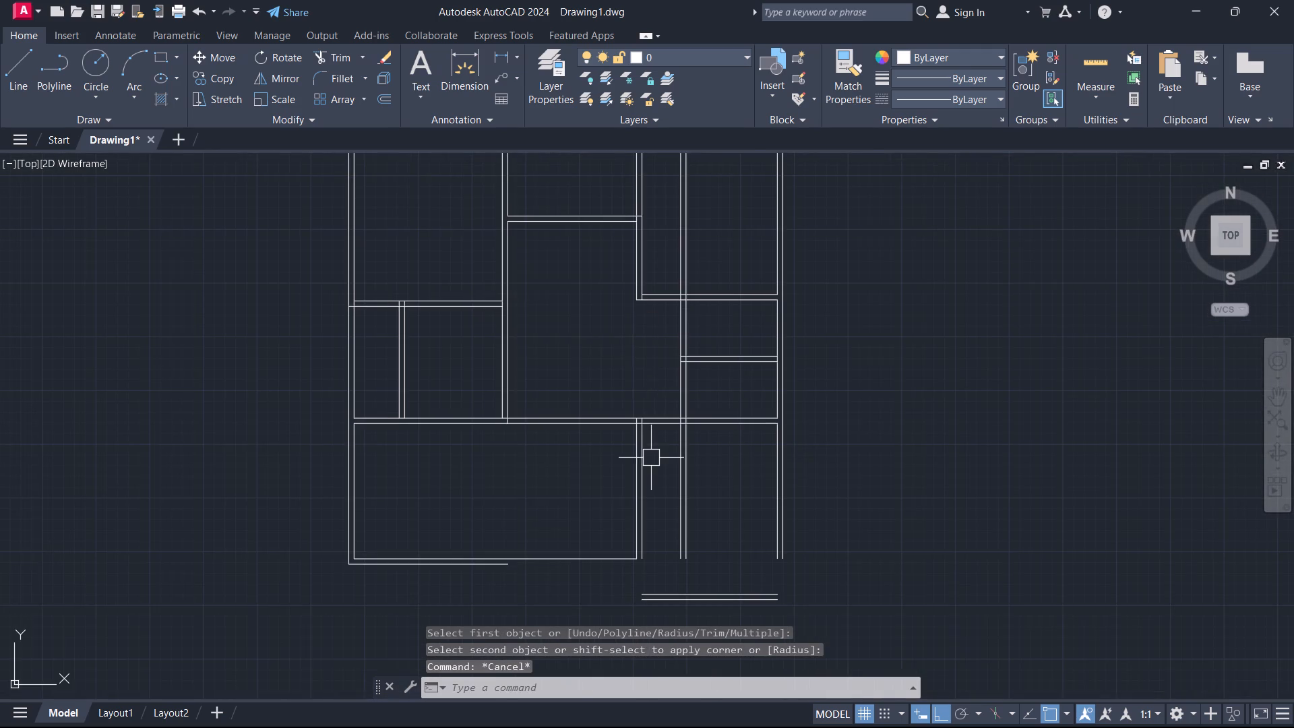
{"action": "scroll", "coordinate": [652, 460], "scroll_direction": "up", "scroll_amount": 1}
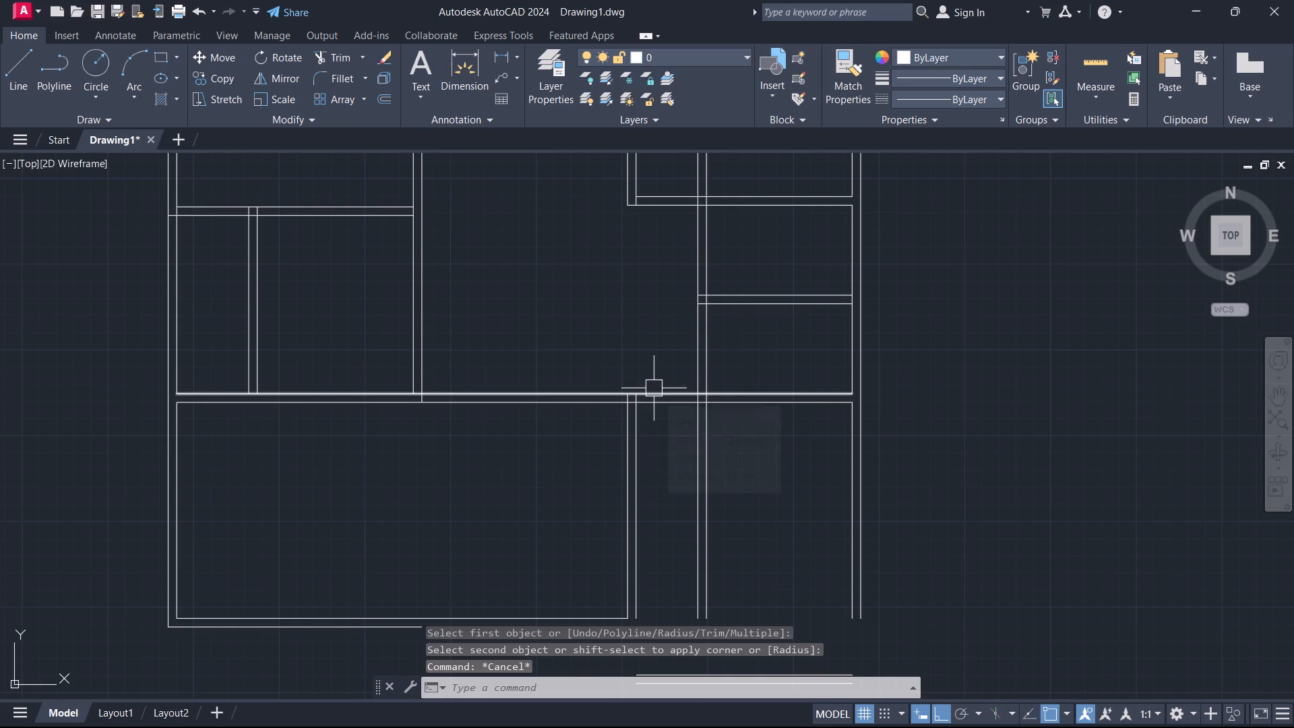
{"action": "middle_click_drag", "start_coordinate": [684, 477], "coordinate": [681, 435]}
{"action": "type", "text": "tr"}
{"action": "key", "text": "space"}
{"action": "left_click", "coordinate": [665, 448]}
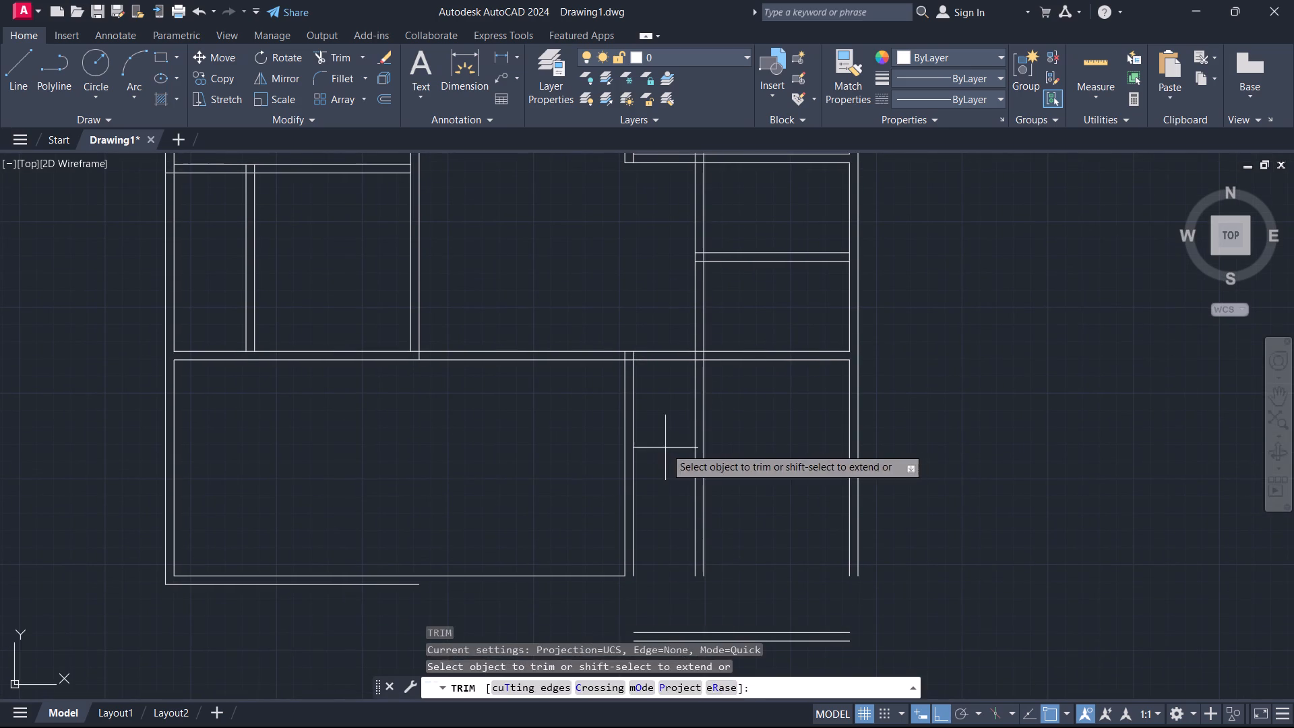
{"action": "left_click", "coordinate": [708, 454]}
{"action": "key", "text": "Escape"}
Trim both vertical partition lines out of the top room, above the upper cross wall.
{"action": "scroll", "coordinate": [723, 409], "scroll_direction": "down", "scroll_amount": 2}
{"action": "middle_click_drag", "start_coordinate": [723, 409], "coordinate": [749, 572]}
{"action": "key", "text": "space"}
{"action": "scroll", "coordinate": [755, 446], "scroll_direction": "up", "scroll_amount": 2}
{"action": "left_click_drag", "start_coordinate": [758, 437], "coordinate": [743, 428]}
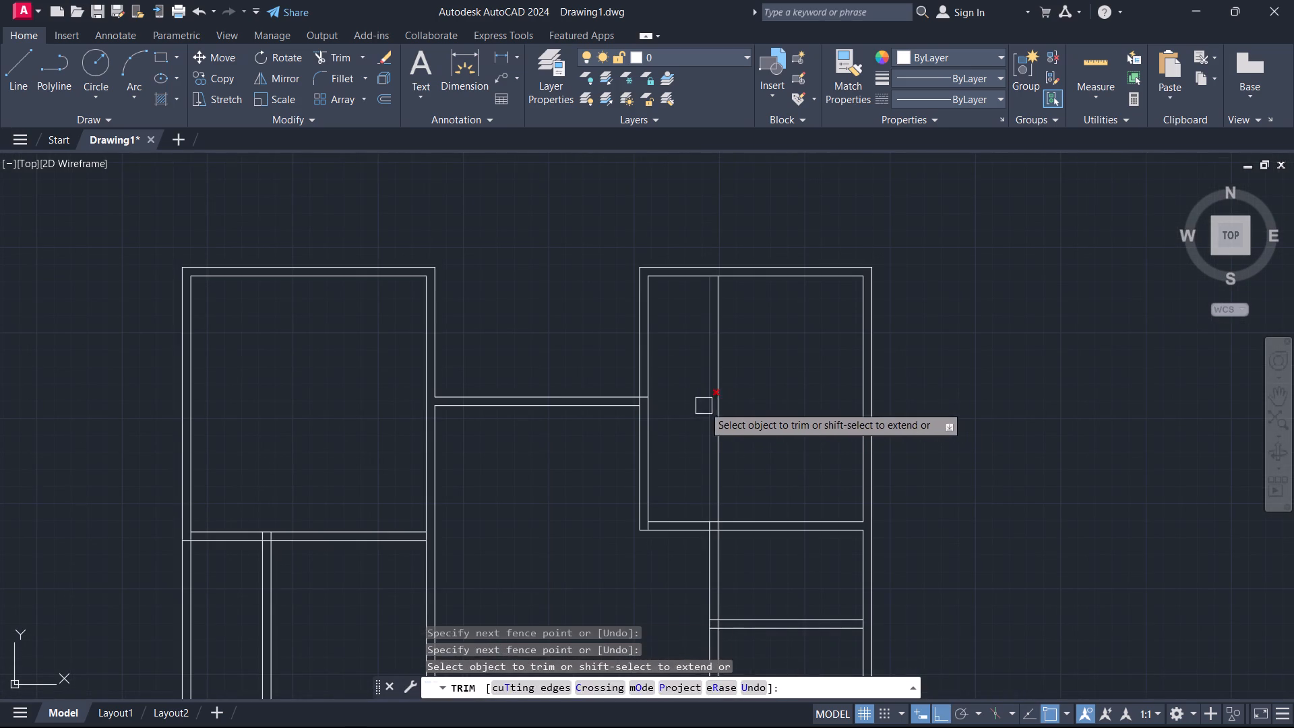
{"action": "left_click", "coordinate": [697, 402]}
{"action": "left_click", "coordinate": [755, 426]}
{"action": "key", "text": "Escape"}
Trim both lines of the upper cross wall between the left wall and the vertical partition.
{"action": "key", "text": "space"}
{"action": "left_click", "coordinate": [692, 481]}
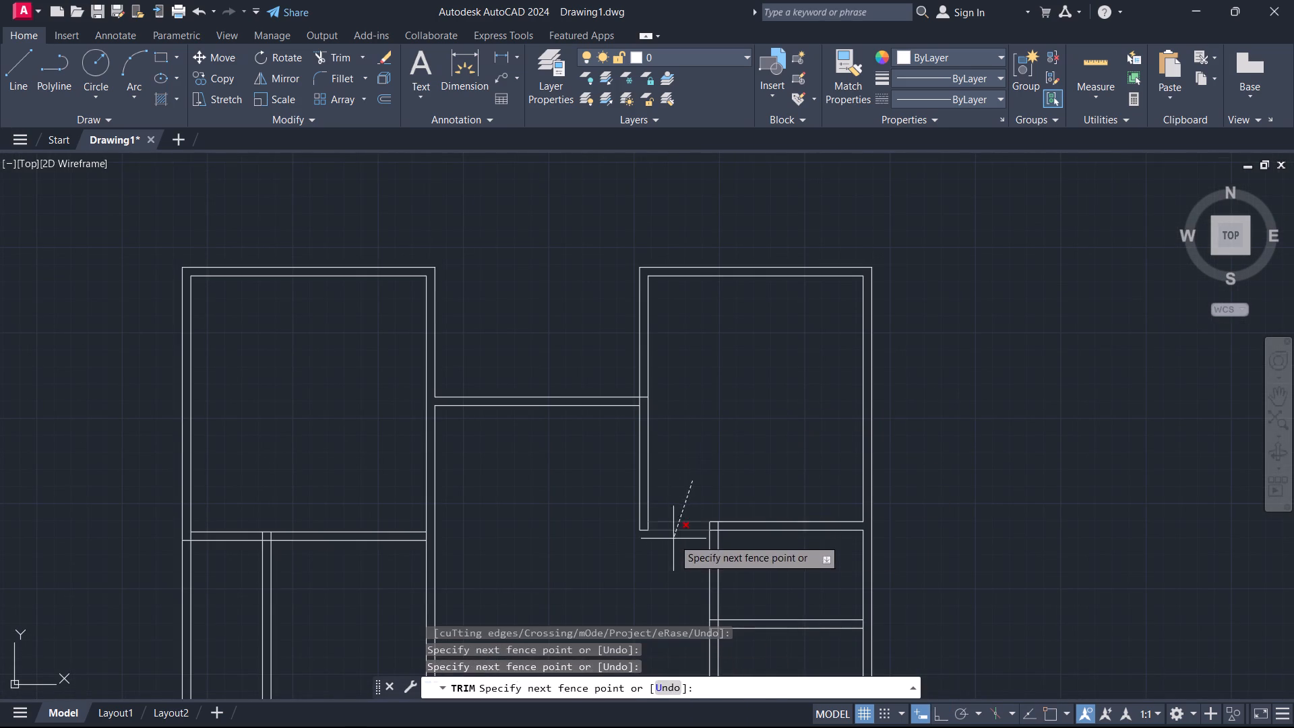
{"action": "left_click", "coordinate": [673, 539]}
{"action": "key", "text": "Escape"}
Trim both lines of the long horizontal wall between the bottom room's left wall and the vertical partition to open the passage.
{"action": "scroll", "coordinate": [676, 543], "scroll_direction": "down", "scroll_amount": 2}
{"action": "middle_click_drag", "start_coordinate": [676, 543], "coordinate": [702, 380]}
{"action": "scroll", "coordinate": [704, 466], "scroll_direction": "up", "scroll_amount": 3}
{"action": "key", "text": "space"}
{"action": "left_click_drag", "start_coordinate": [705, 494], "coordinate": [705, 485]}
{"action": "left_click", "coordinate": [690, 320]}
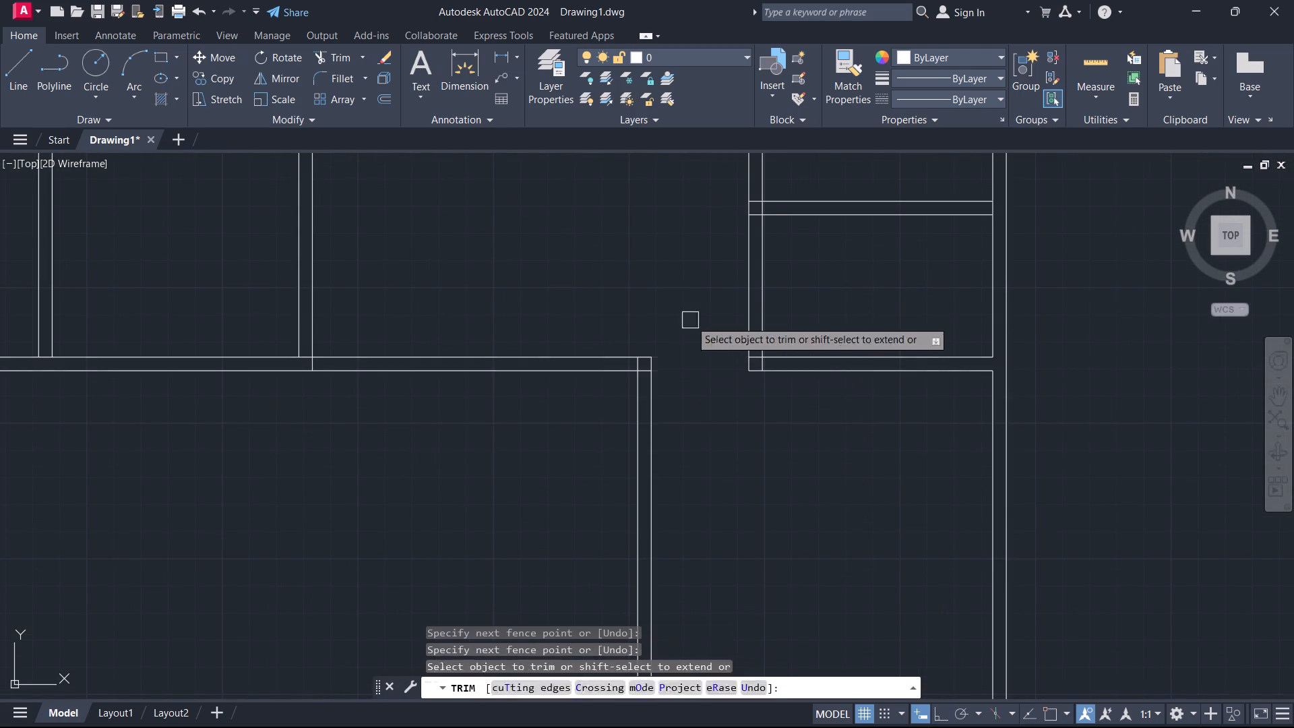
{"action": "key", "text": "Escape"}
Move the two detached horizontal lines below the far-right section up to the bottom end of the right exterior wall's inner line.
{"action": "scroll", "coordinate": [693, 344], "scroll_direction": "down", "scroll_amount": 2}
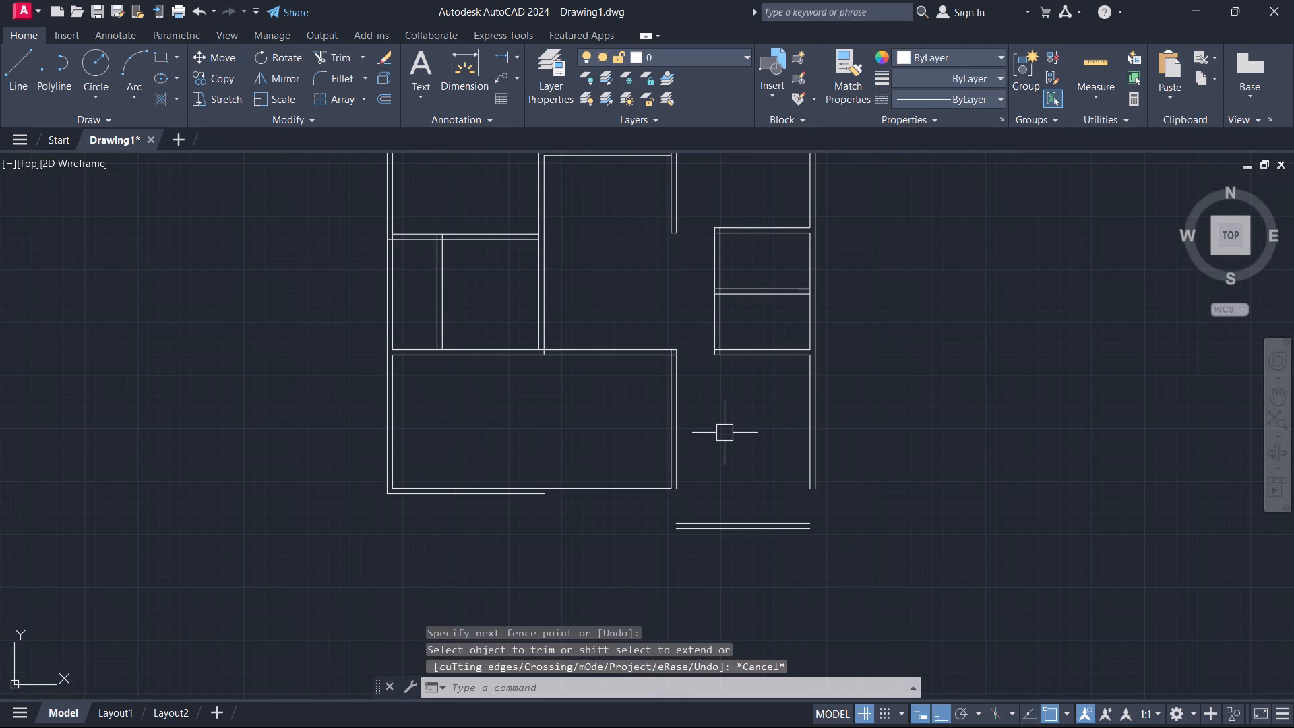
{"action": "middle_click_drag", "start_coordinate": [725, 433], "coordinate": [727, 427]}
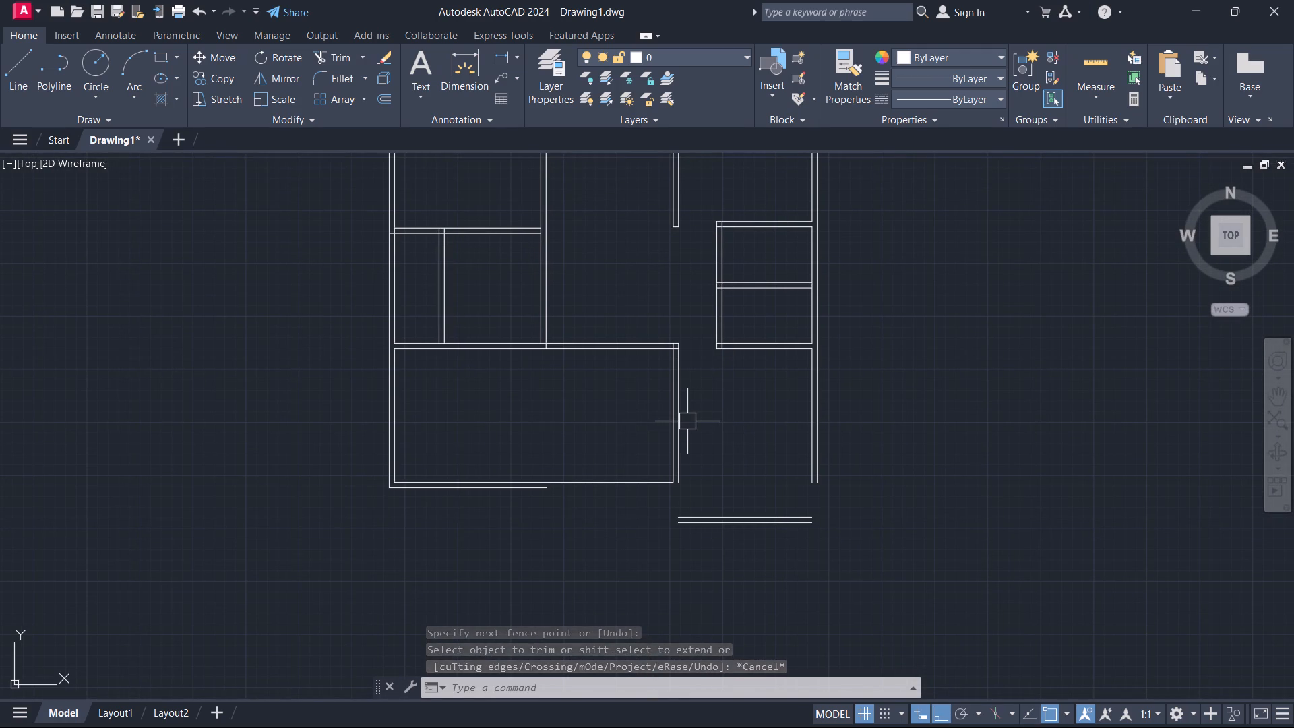
{"action": "left_click_drag", "start_coordinate": [803, 560], "coordinate": [803, 559]}
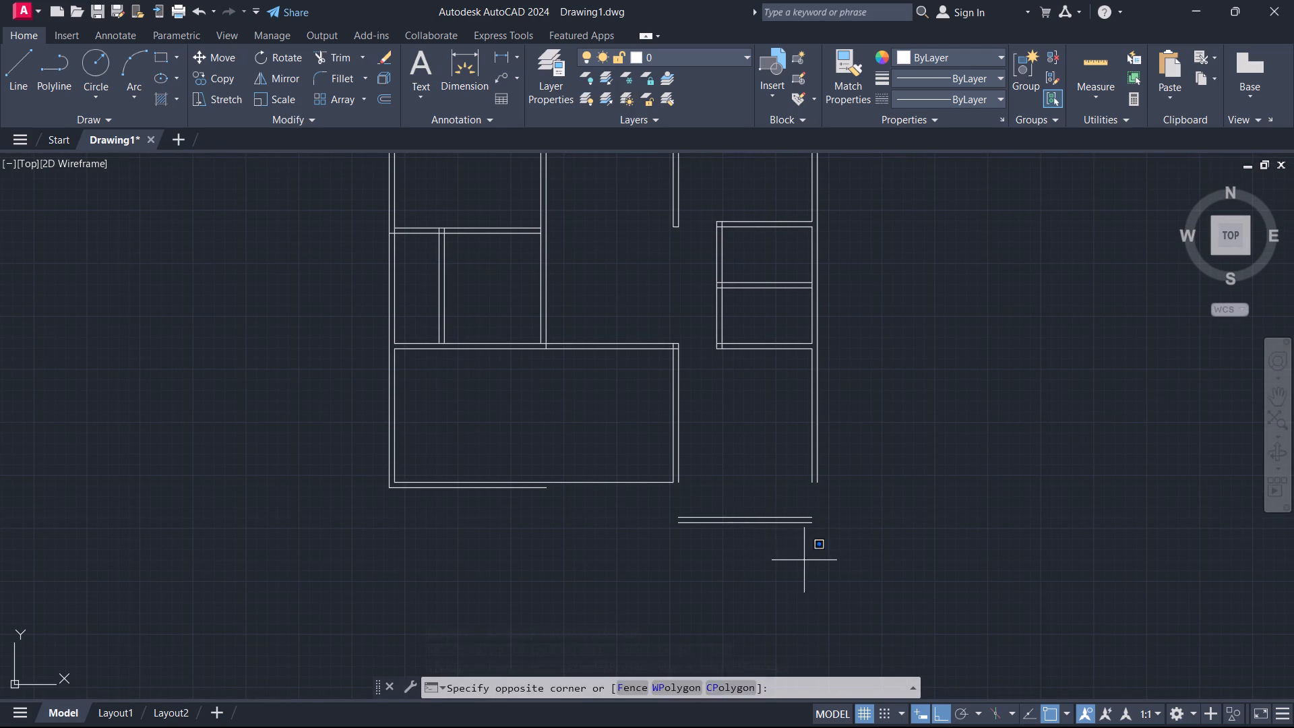
{"action": "left_click_drag", "start_coordinate": [803, 559], "coordinate": [776, 526]}
{"action": "left_click", "coordinate": [755, 494]}
{"action": "key", "text": "comma"}
{"action": "key", "text": "space"}
{"action": "scroll", "coordinate": [808, 525], "scroll_direction": "up", "scroll_amount": 2}
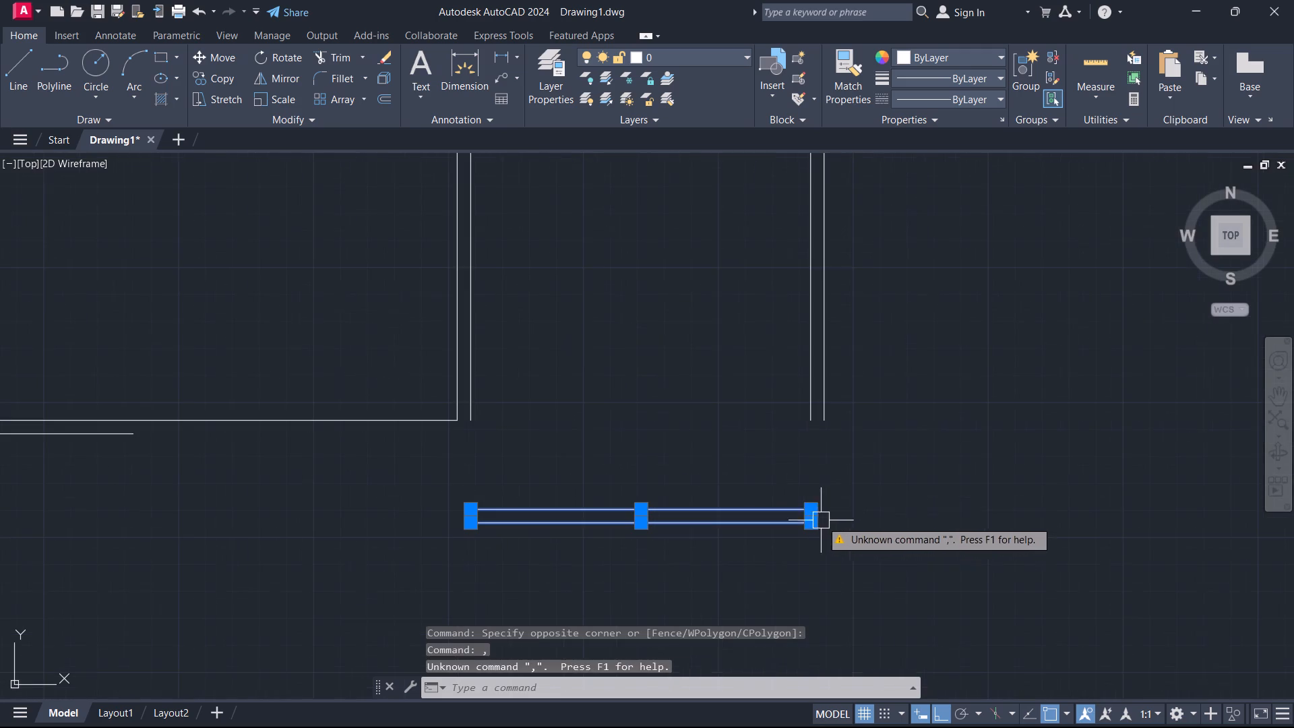
{"action": "key", "text": "Escape"}
{"action": "left_click_drag", "start_coordinate": [800, 543], "coordinate": [790, 528]}
{"action": "left_click", "coordinate": [715, 415]}
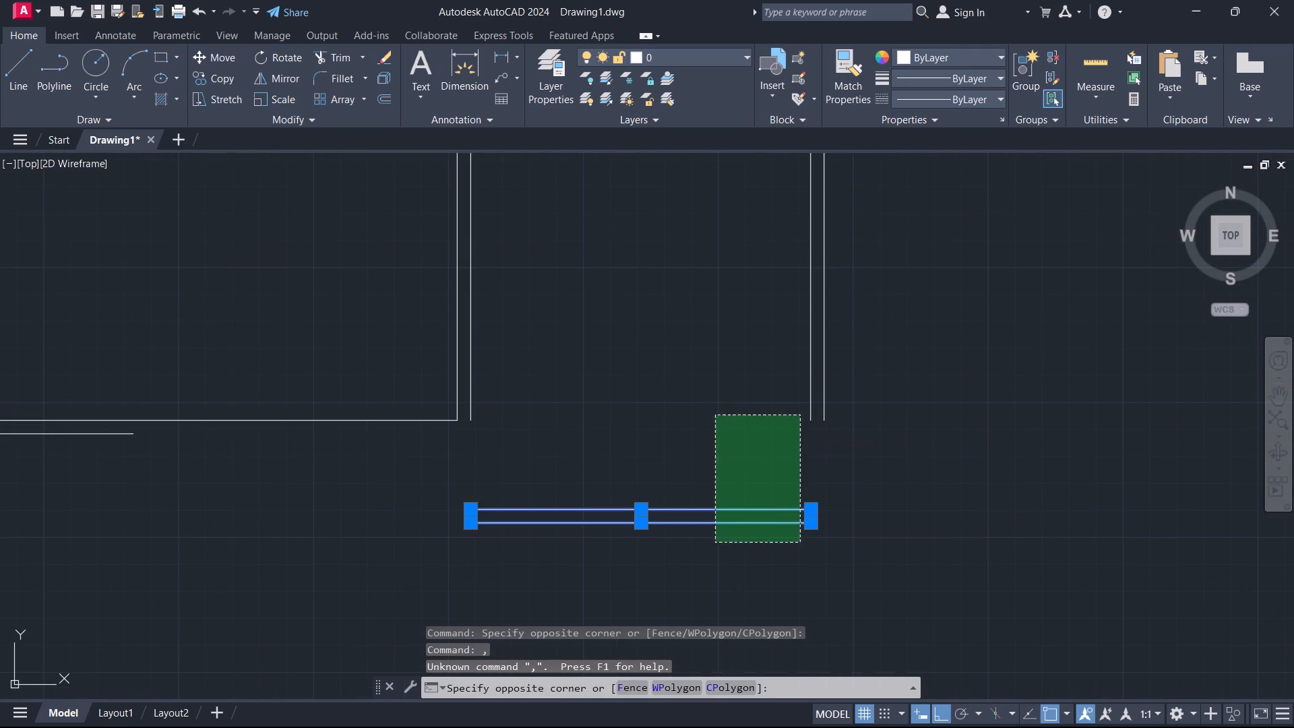
{"action": "key", "text": "m"}
{"action": "key", "text": "space"}
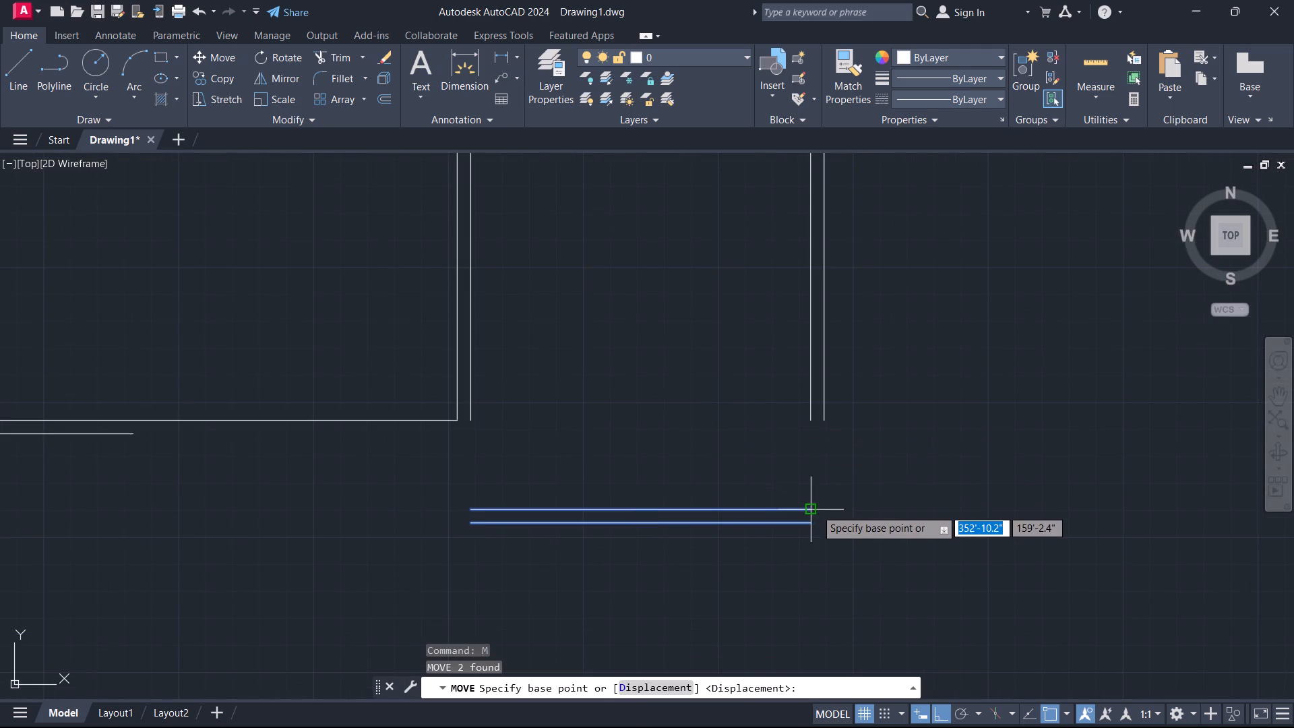
{"action": "left_click", "coordinate": [816, 510]}
{"action": "left_click", "coordinate": [811, 423]}
{"action": "key", "text": "Escape"}
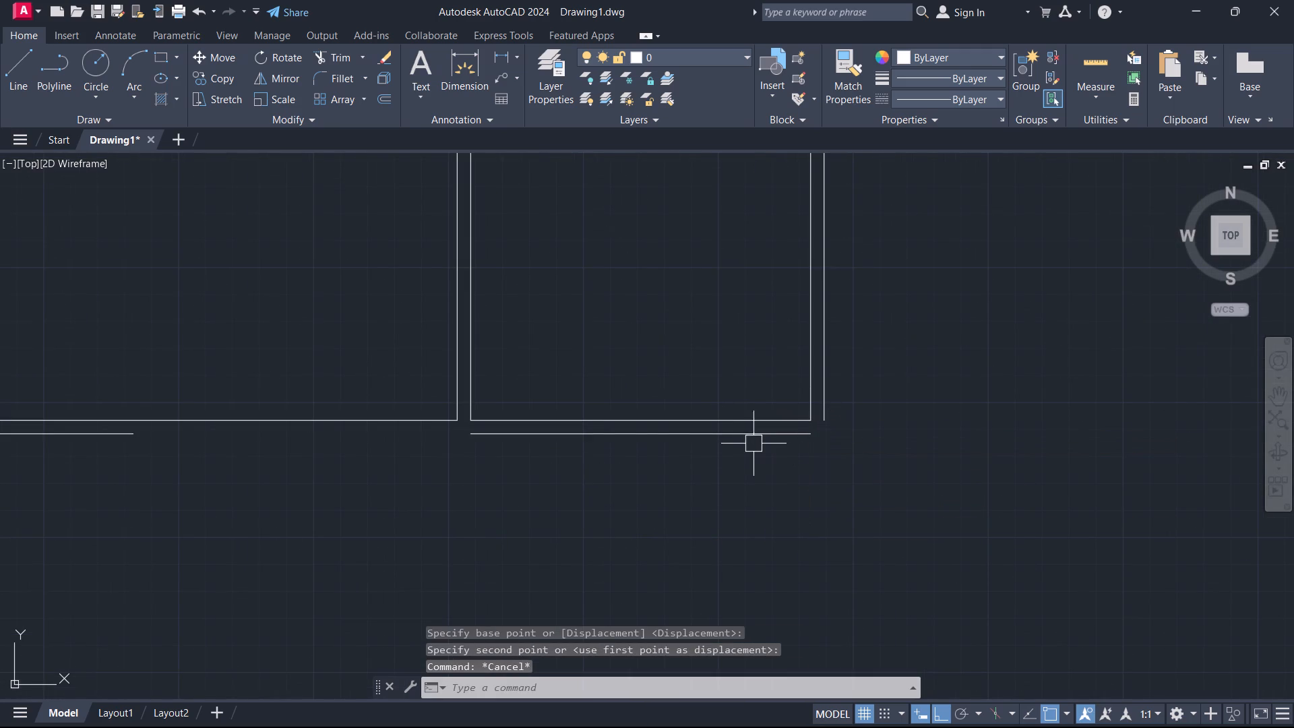
Fillet the moved bottom wall's outer line with the right exterior wall's outer line at radius 0 to close the corner.
{"action": "key", "text": "f"}
{"action": "key", "text": "space"}
{"action": "left_click", "coordinate": [772, 438]}
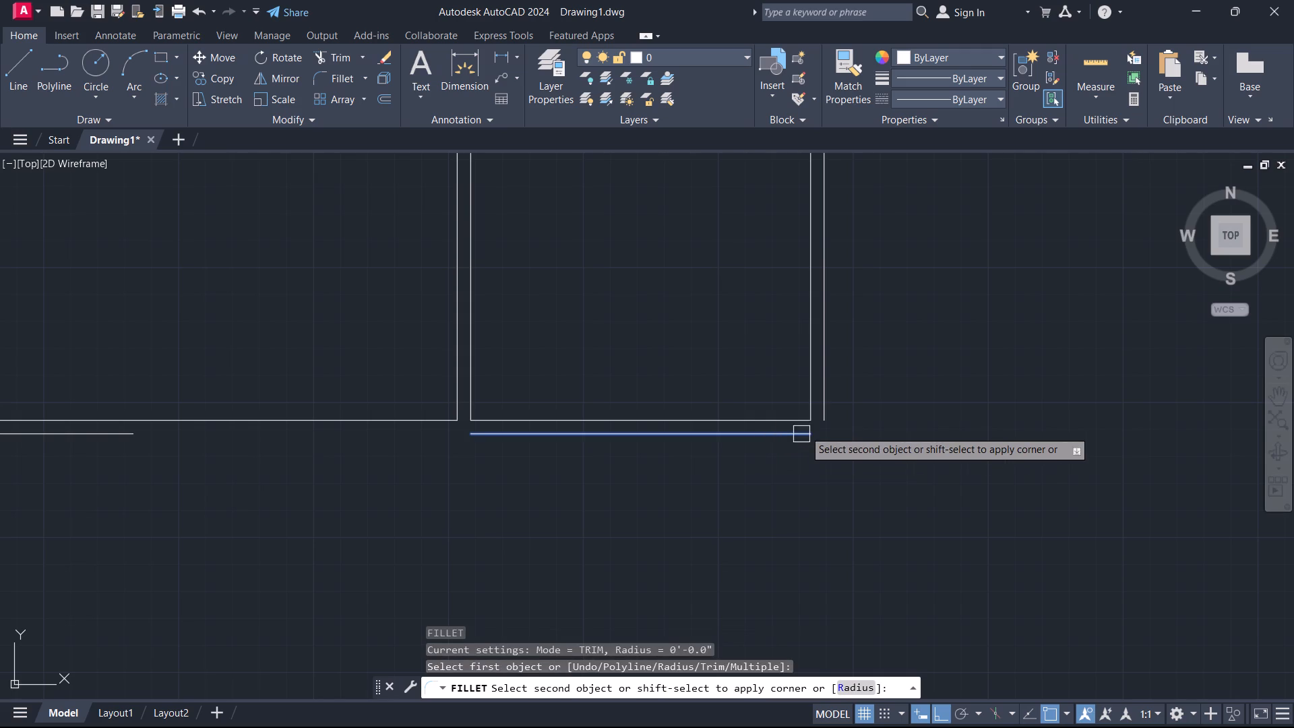
{"action": "left_click", "coordinate": [824, 392]}
{"action": "key", "text": "Escape"}
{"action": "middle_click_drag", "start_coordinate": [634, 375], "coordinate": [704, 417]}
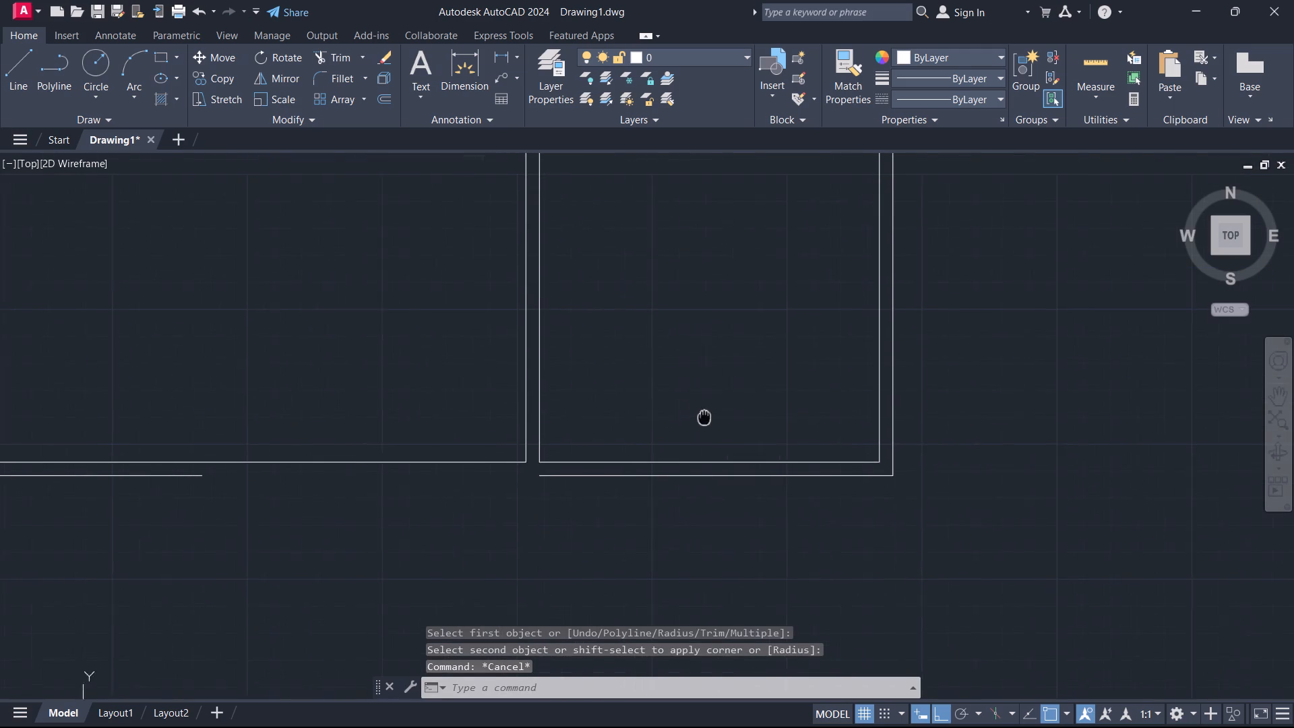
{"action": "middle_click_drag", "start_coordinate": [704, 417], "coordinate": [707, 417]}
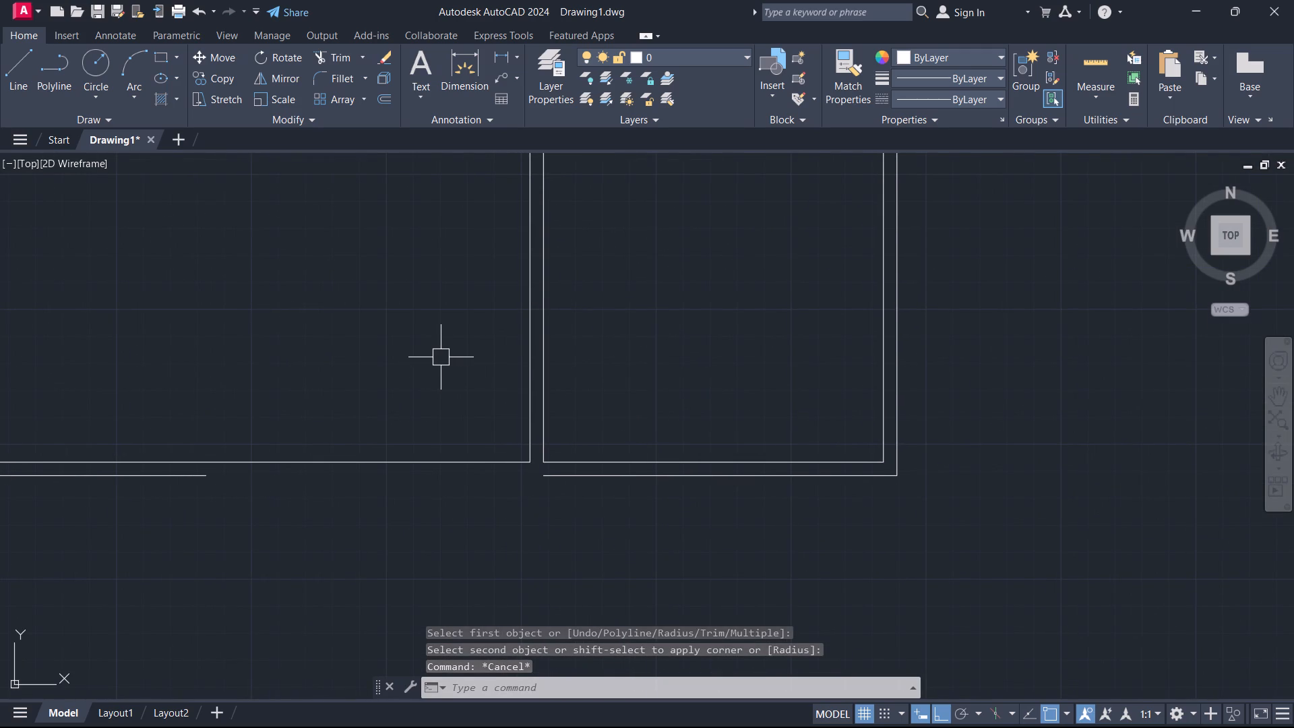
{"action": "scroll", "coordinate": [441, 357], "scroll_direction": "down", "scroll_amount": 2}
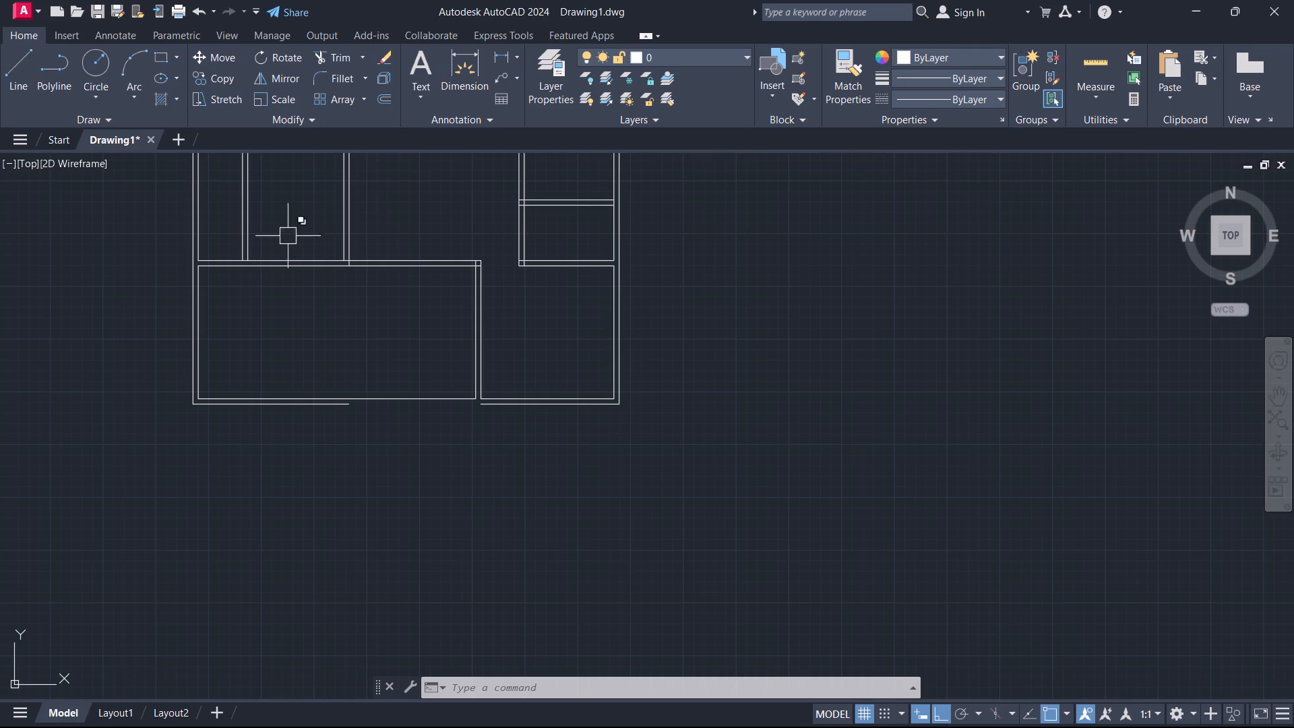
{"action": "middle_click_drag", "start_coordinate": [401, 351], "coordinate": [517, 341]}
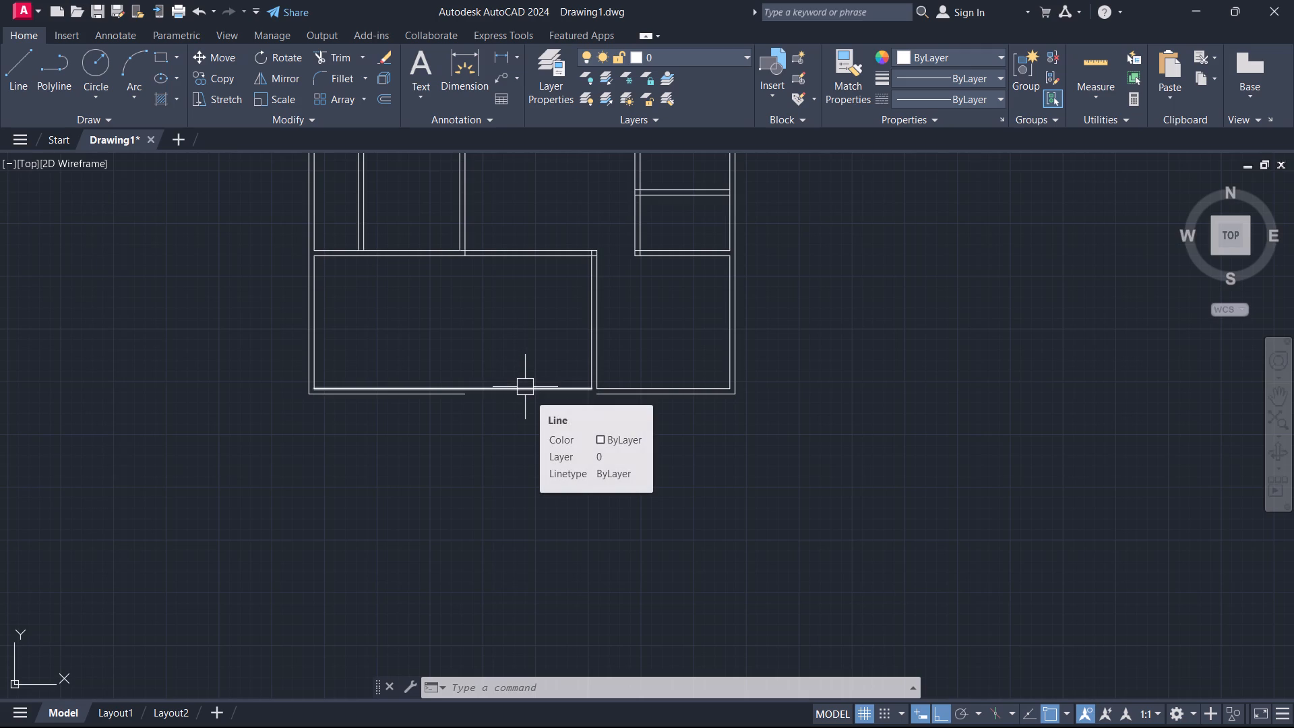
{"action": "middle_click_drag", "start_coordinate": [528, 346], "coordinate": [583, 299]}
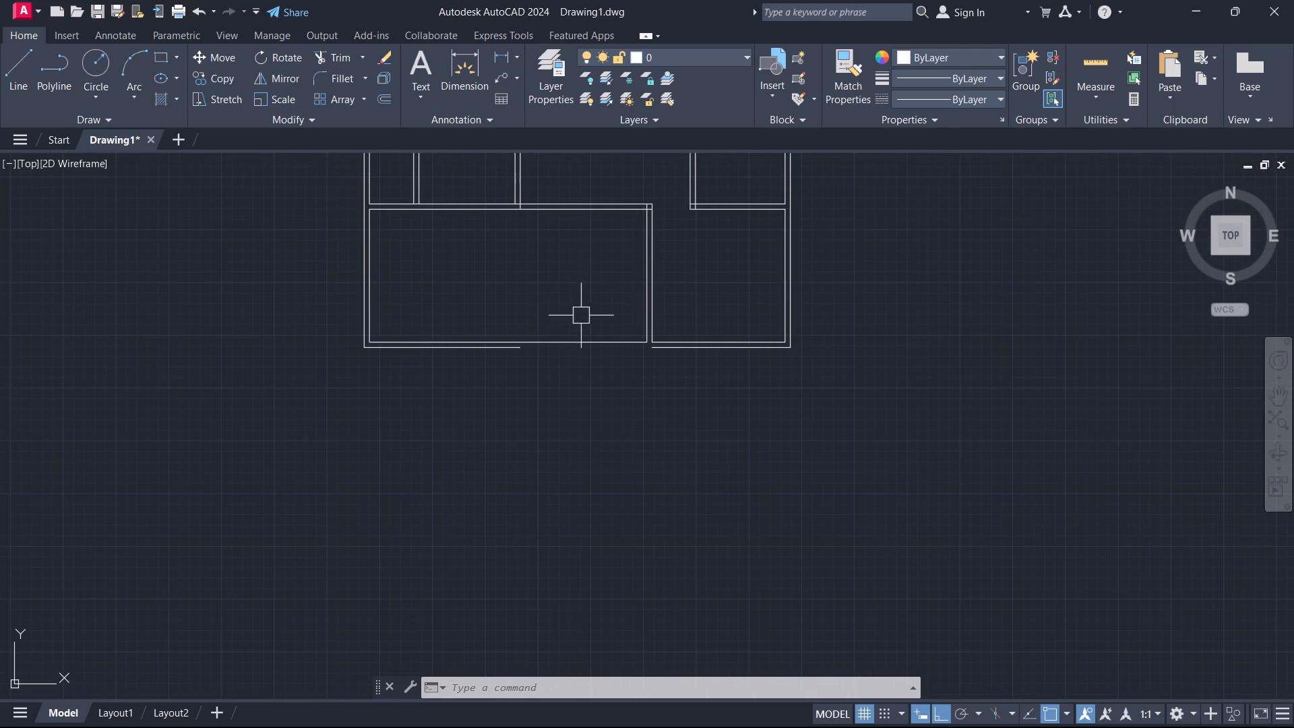
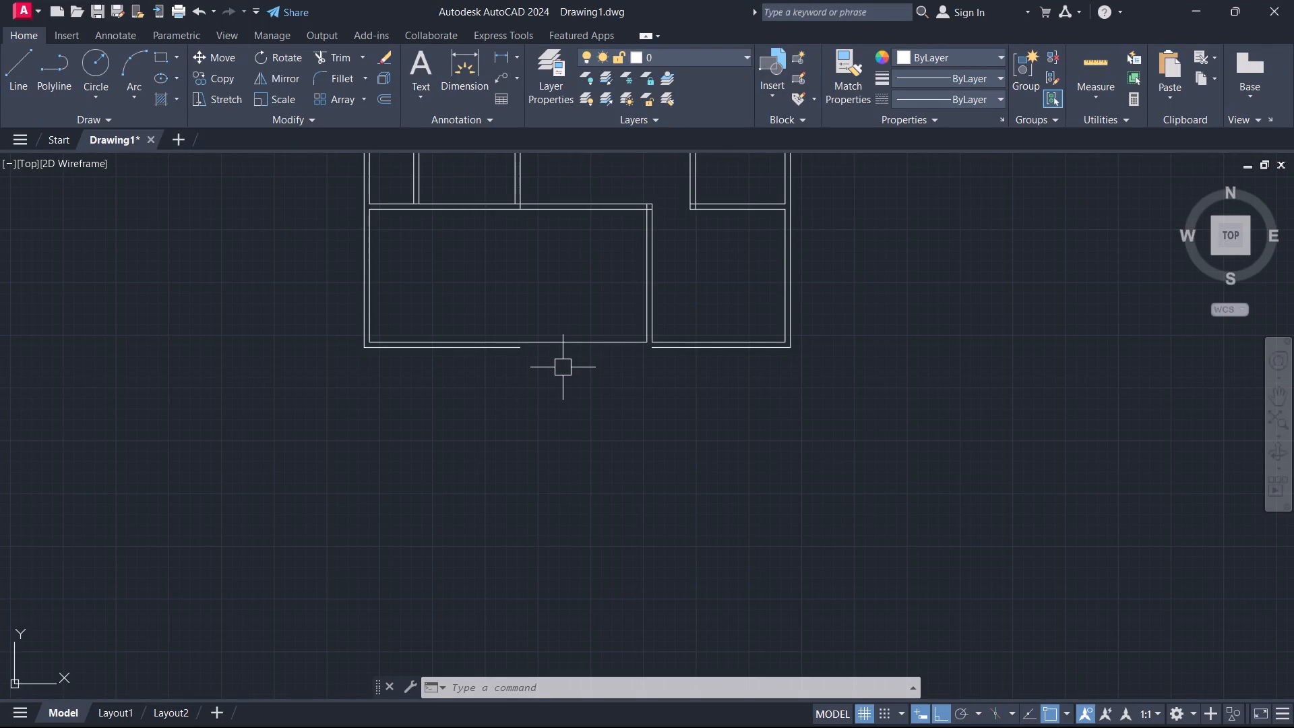
Trim both lines of the horizontal wall above the large bottom room between the two vertical partitions to open the passage.
{"action": "middle_click_drag", "start_coordinate": [485, 280], "coordinate": [557, 348]}
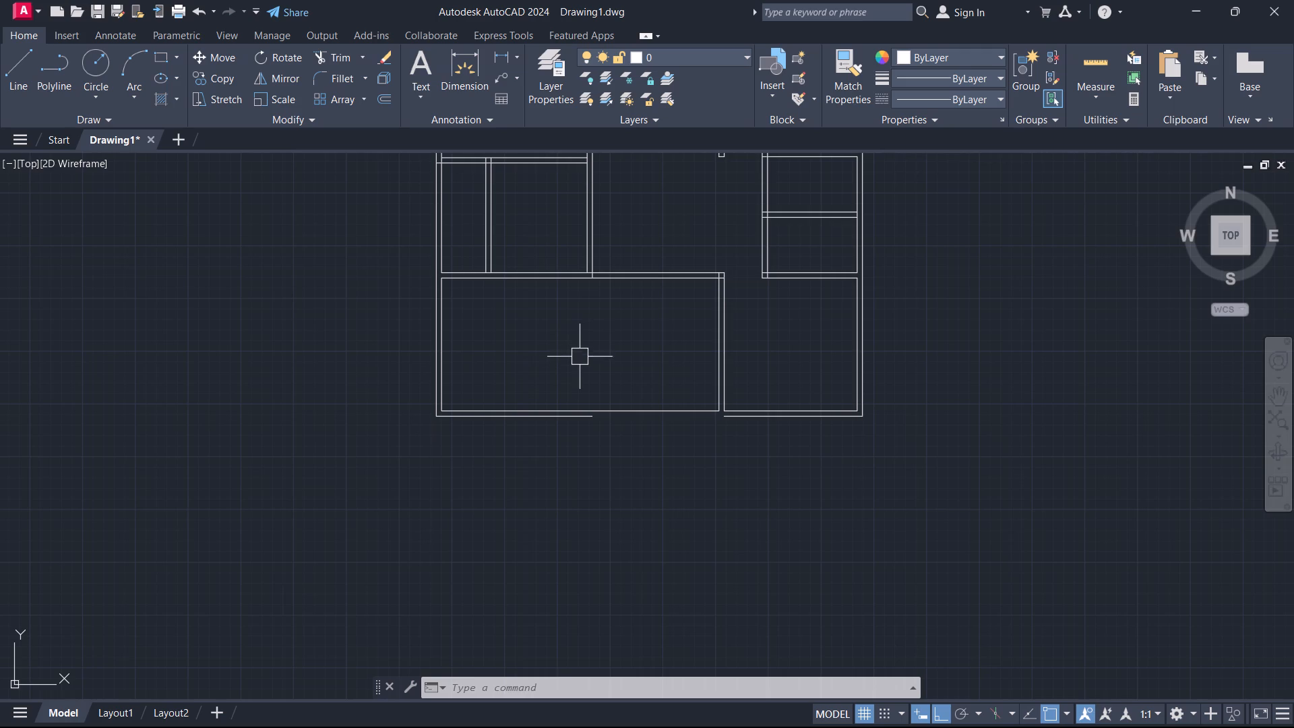
{"action": "middle_click_drag", "start_coordinate": [554, 347], "coordinate": [572, 415]}
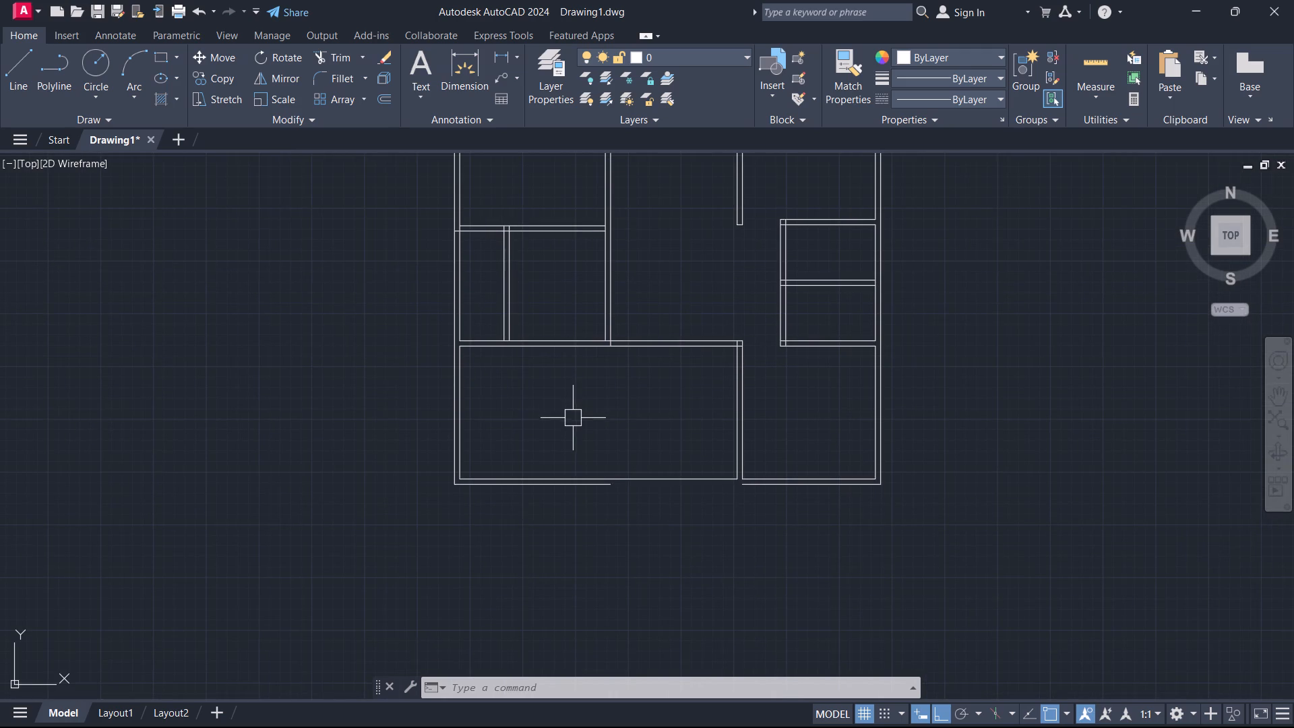
{"action": "scroll", "coordinate": [679, 309], "scroll_direction": "down", "scroll_amount": 1}
{"action": "middle_click_drag", "start_coordinate": [679, 309], "coordinate": [641, 345]}
{"action": "scroll", "coordinate": [636, 351], "scroll_direction": "up", "scroll_amount": 1}
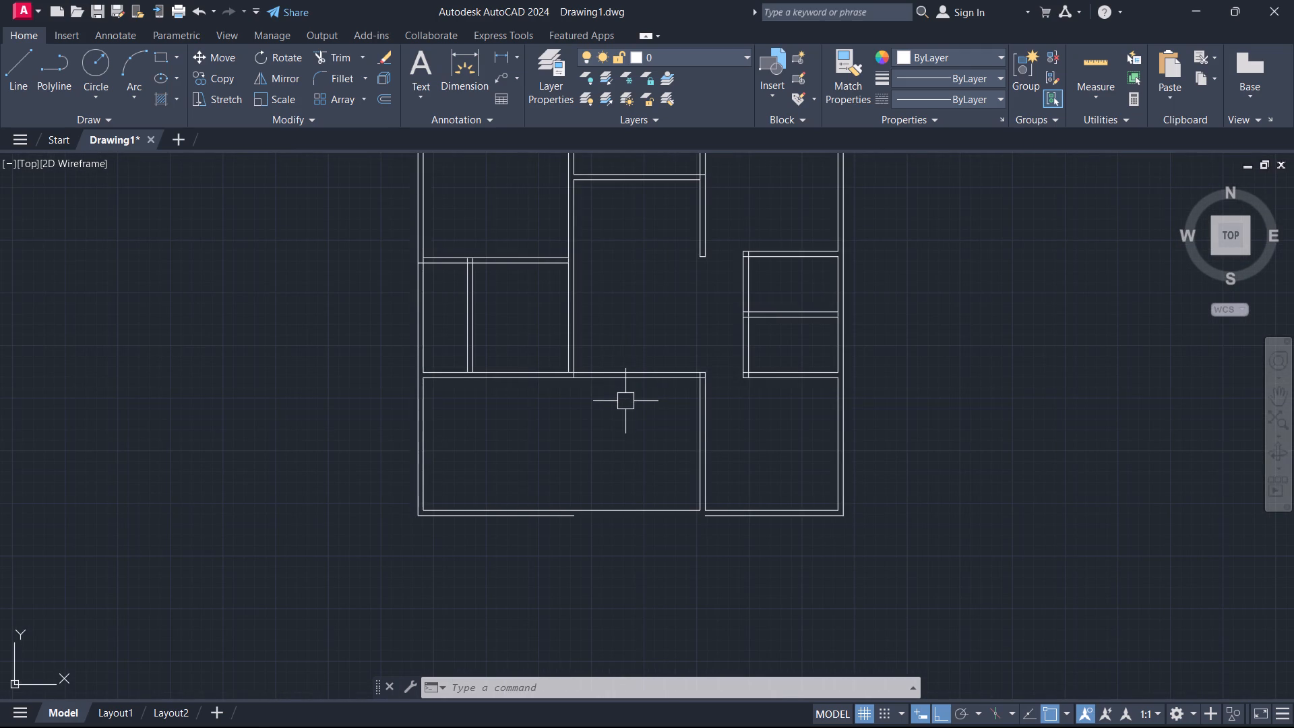
{"action": "type", "text": "tr"}
{"action": "key", "text": "space"}
{"action": "left_click", "coordinate": [624, 403]}
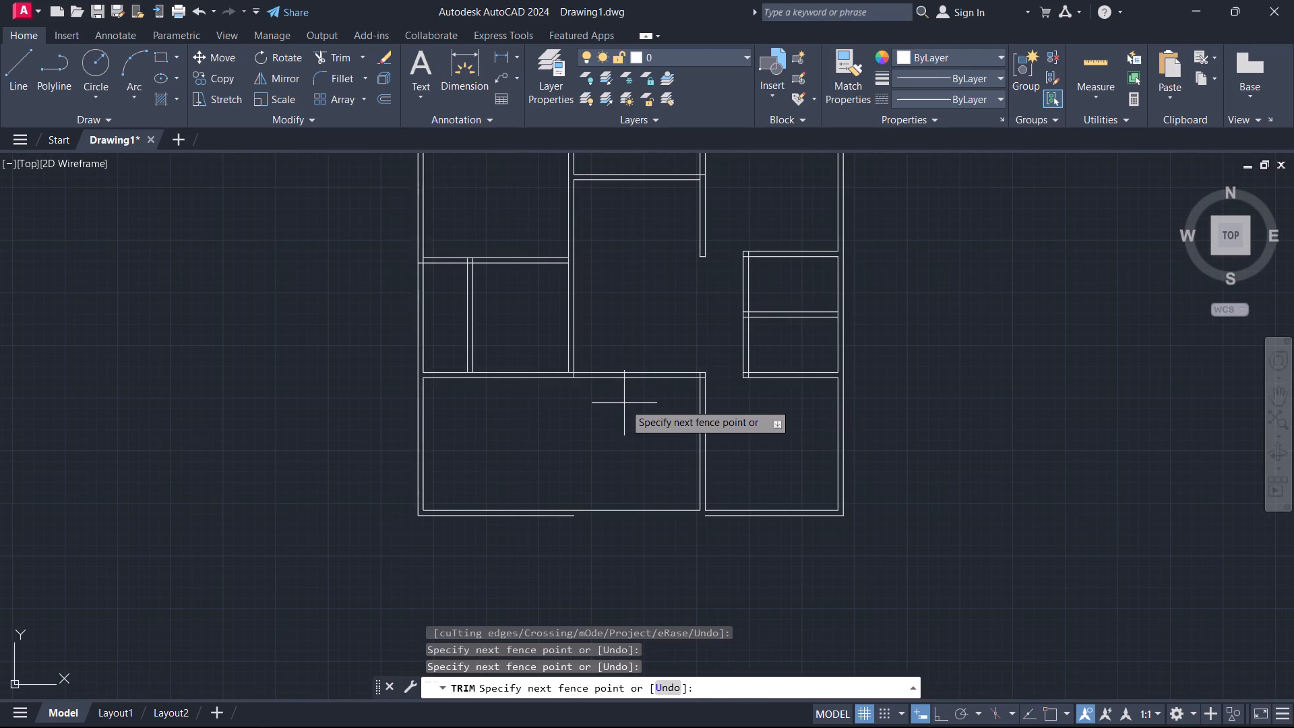
{"action": "left_click", "coordinate": [626, 309]}
{"action": "key", "text": "Escape"}
Erase the leftover short cross line near the top end of the bottom room's right partition.
{"action": "middle_click_drag", "start_coordinate": [618, 371], "coordinate": [631, 290]}
{"action": "scroll", "coordinate": [683, 307], "scroll_direction": "up", "scroll_amount": 1}
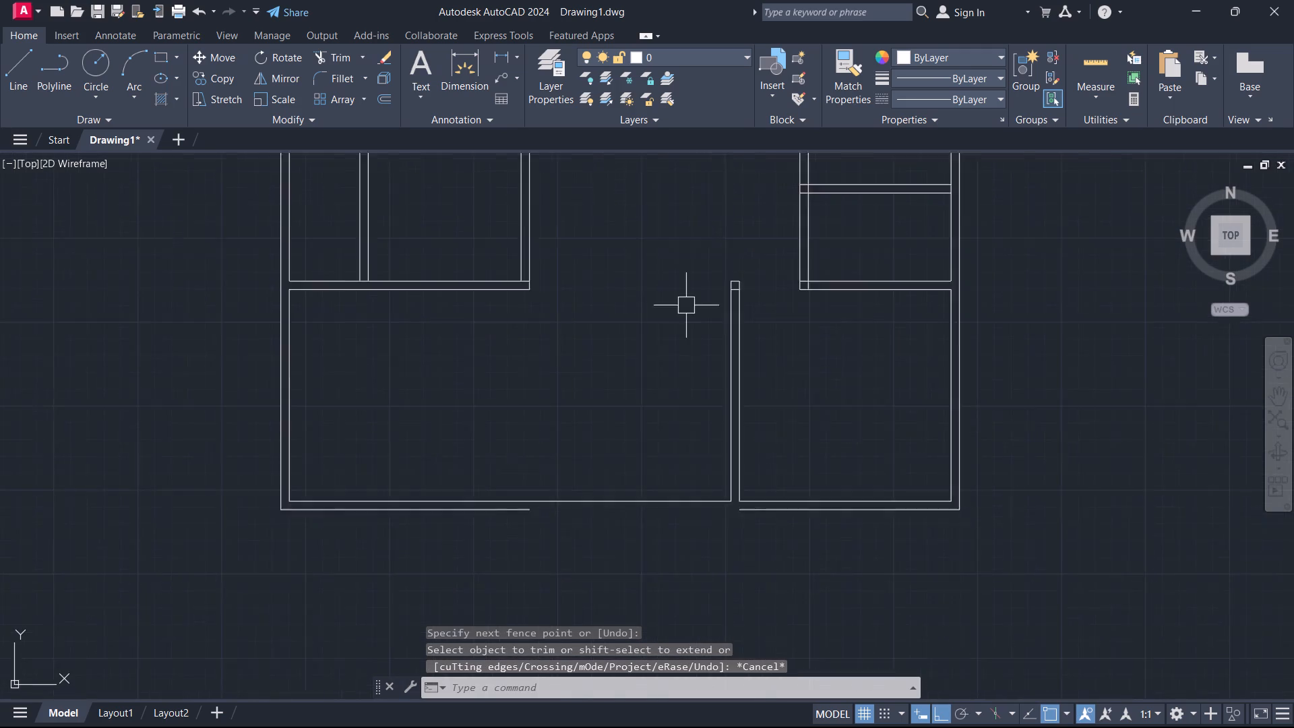
{"action": "scroll", "coordinate": [687, 305], "scroll_direction": "up", "scroll_amount": 1}
{"action": "left_click_drag", "start_coordinate": [685, 267], "coordinate": [694, 270]}
{"action": "key", "text": "Escape"}
{"action": "left_click", "coordinate": [722, 282]}
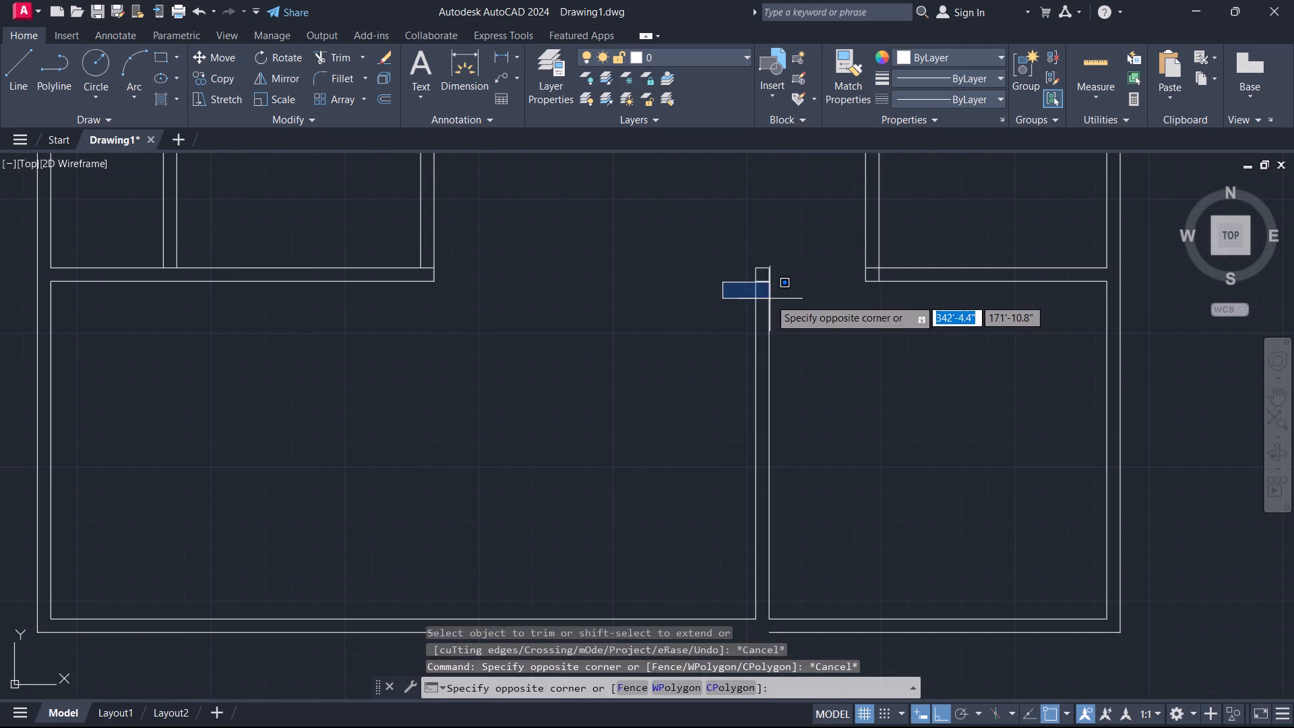
{"action": "key", "text": "Escape"}
{"action": "left_click", "coordinate": [715, 276]}
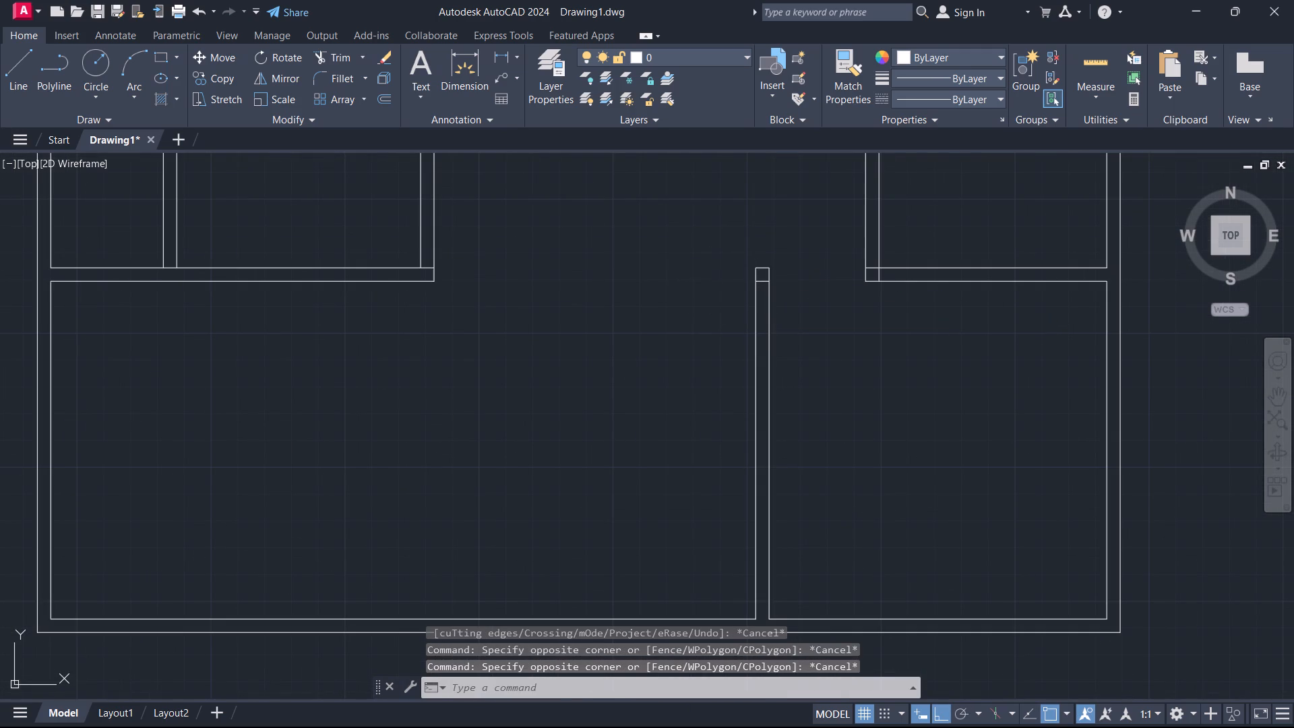
{"action": "left_click", "coordinate": [804, 315]}
{"action": "key", "text": "Delete"}
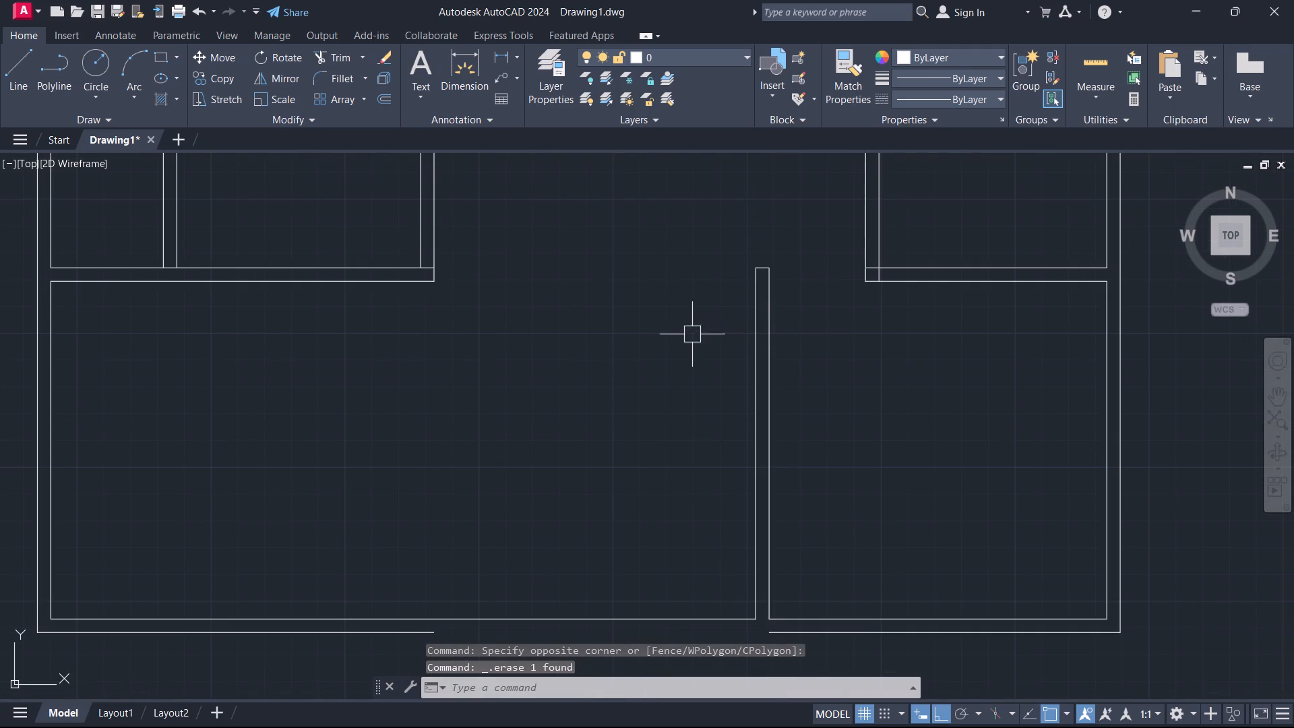
Offset the outer line of the large bottom room's bottom wall 13'3" downward.
{"action": "scroll", "coordinate": [683, 341], "scroll_direction": "down", "scroll_amount": 1}
{"action": "middle_click_drag", "start_coordinate": [683, 341], "coordinate": [820, 243]}
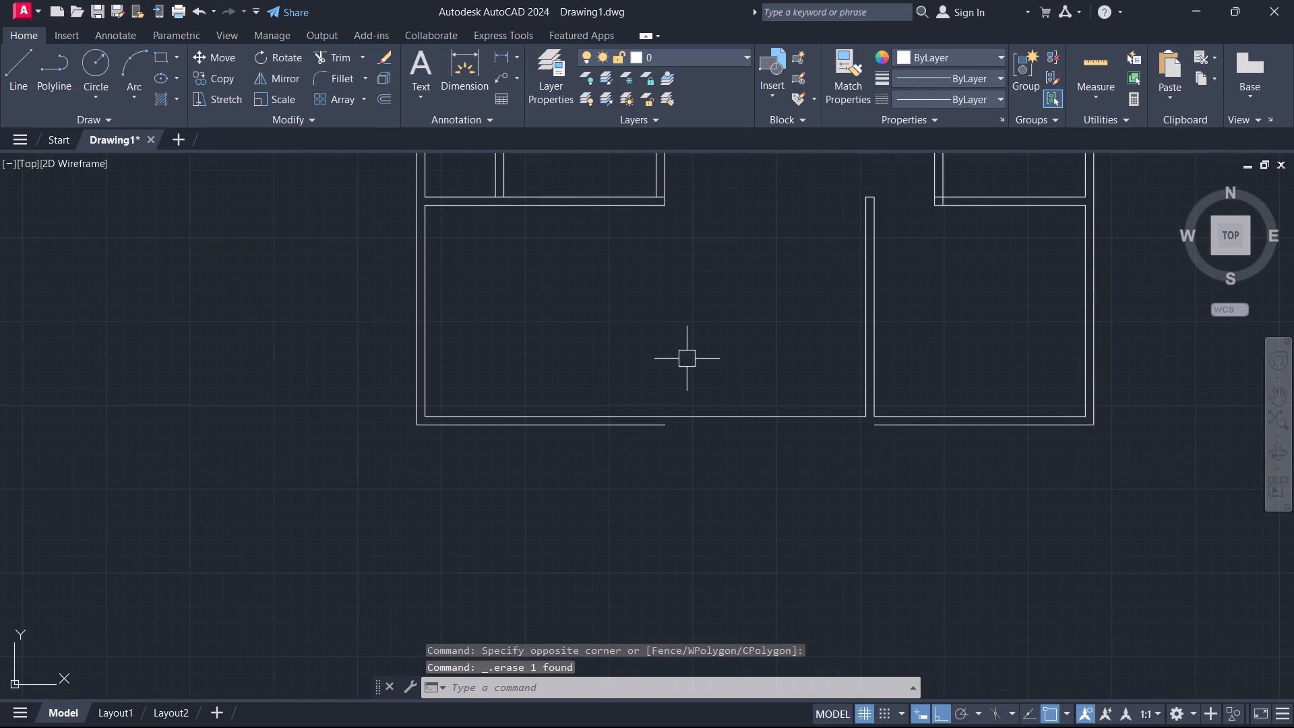
{"action": "middle_click_drag", "start_coordinate": [698, 403], "coordinate": [720, 395]}
{"action": "scroll", "coordinate": [698, 403], "scroll_direction": "down", "scroll_amount": 1}
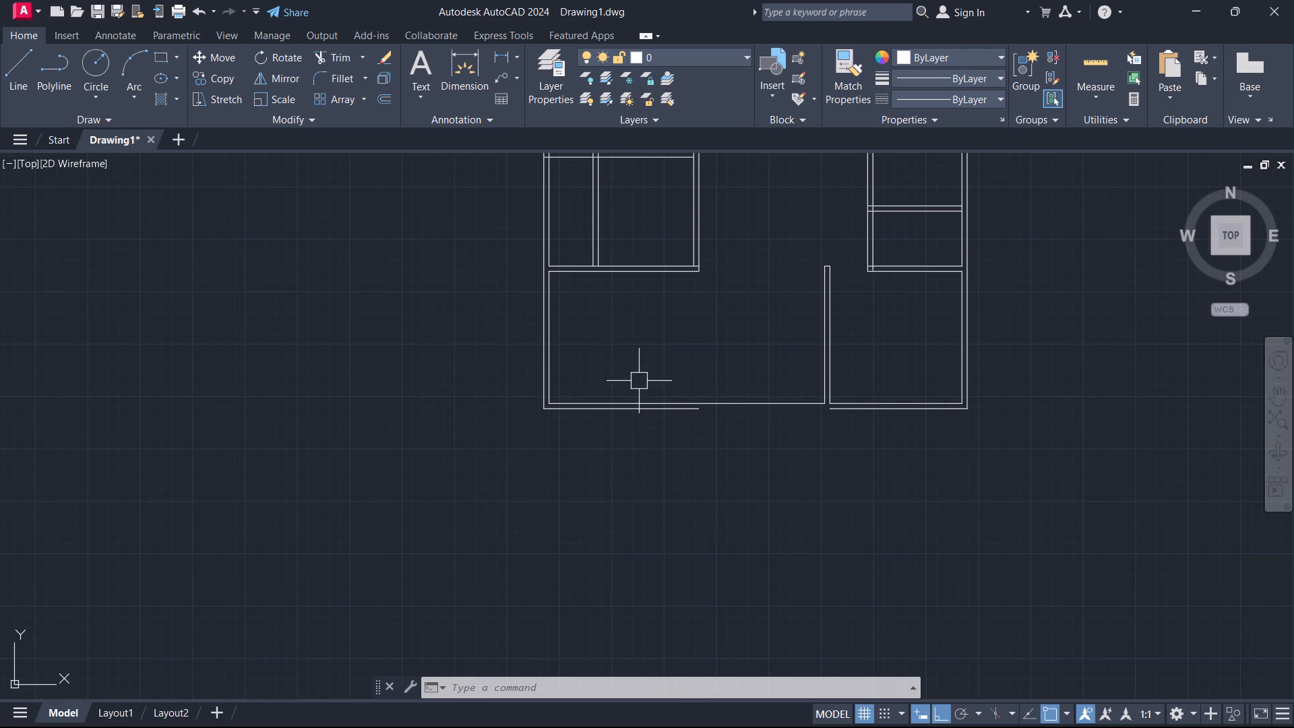
{"action": "middle_click_drag", "start_coordinate": [631, 432], "coordinate": [624, 397]}
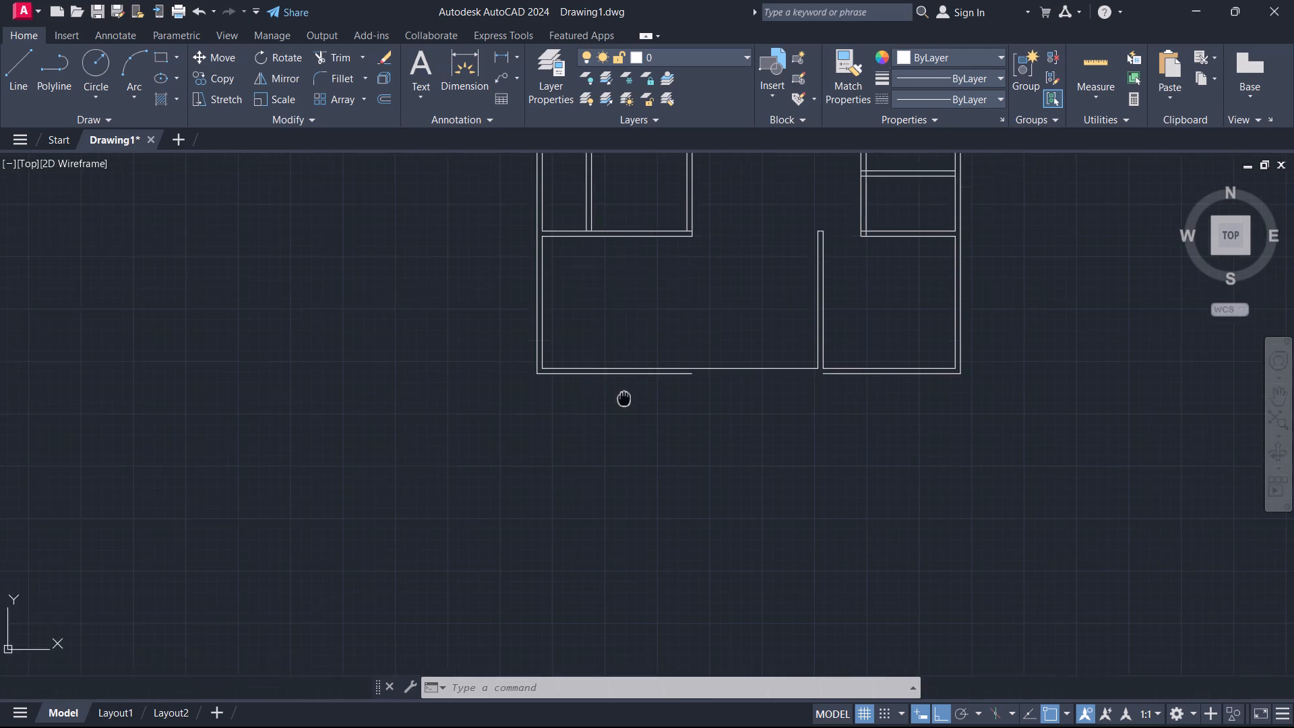
{"action": "middle_click_drag", "start_coordinate": [624, 397], "coordinate": [614, 370]}
{"action": "scroll", "coordinate": [611, 366], "scroll_direction": "up", "scroll_amount": 1}
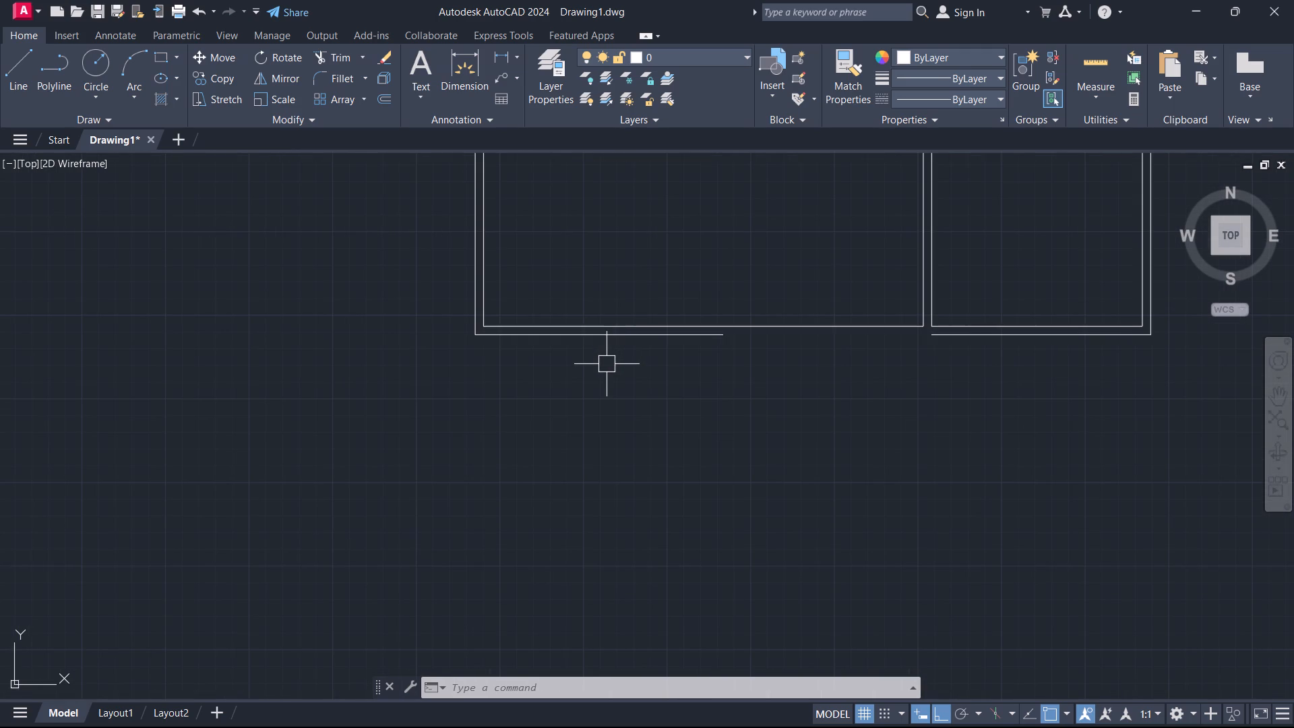
{"action": "type", "text": "o"}
{"action": "key", "text": "space"}
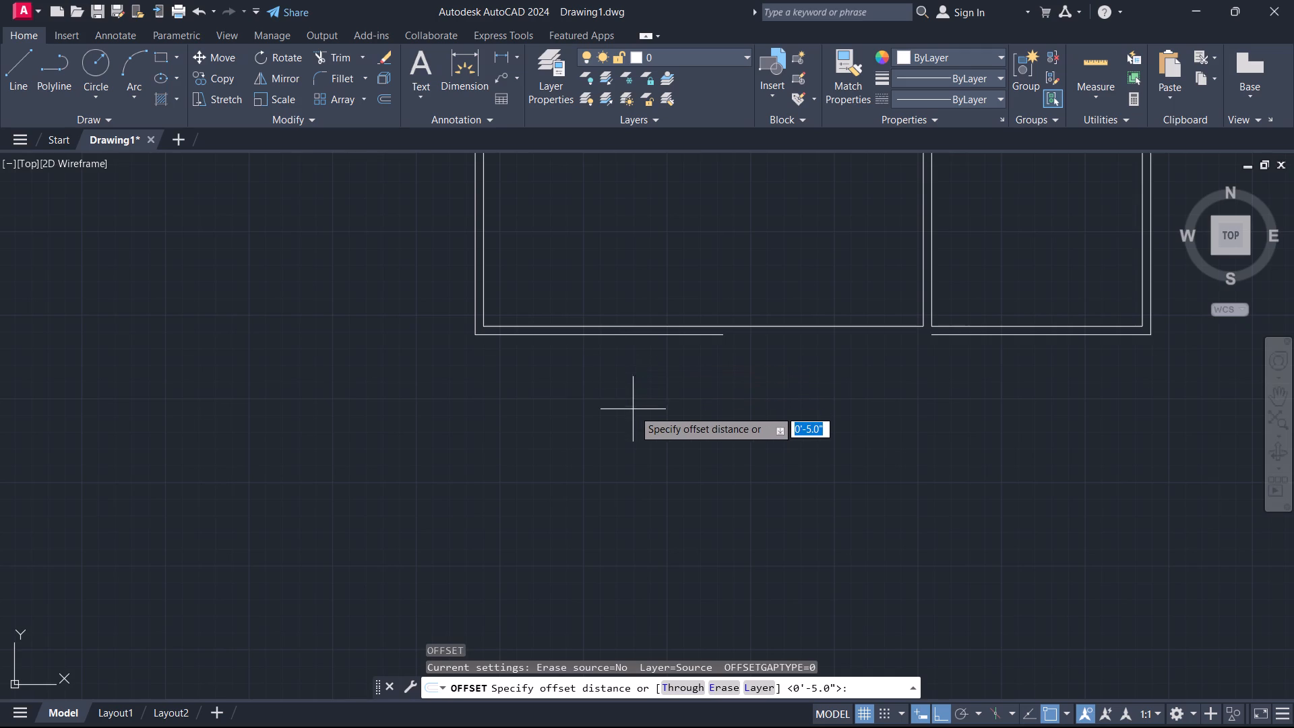
{"action": "key", "text": "1"}
{"action": "key", "text": "3"}
{"action": "key", "text": "apostrophe"}
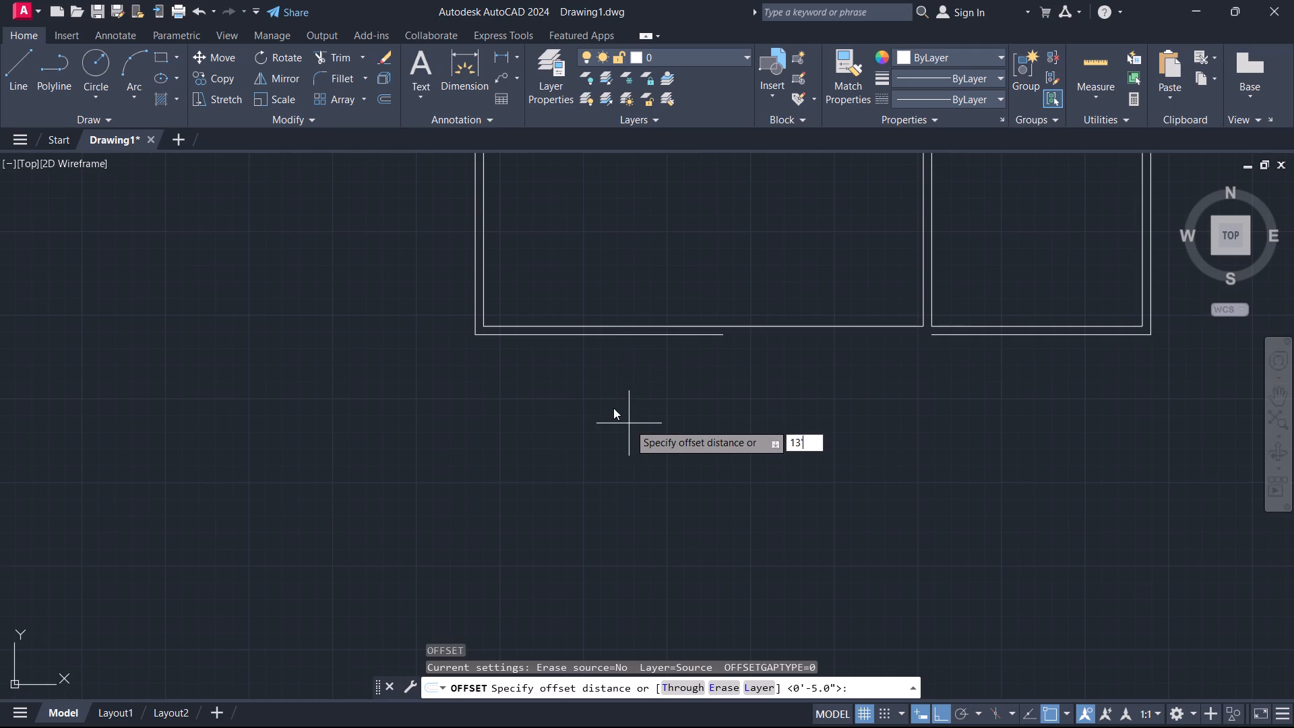
{"action": "key", "text": "3"}
{"action": "key", "text": "Return"}
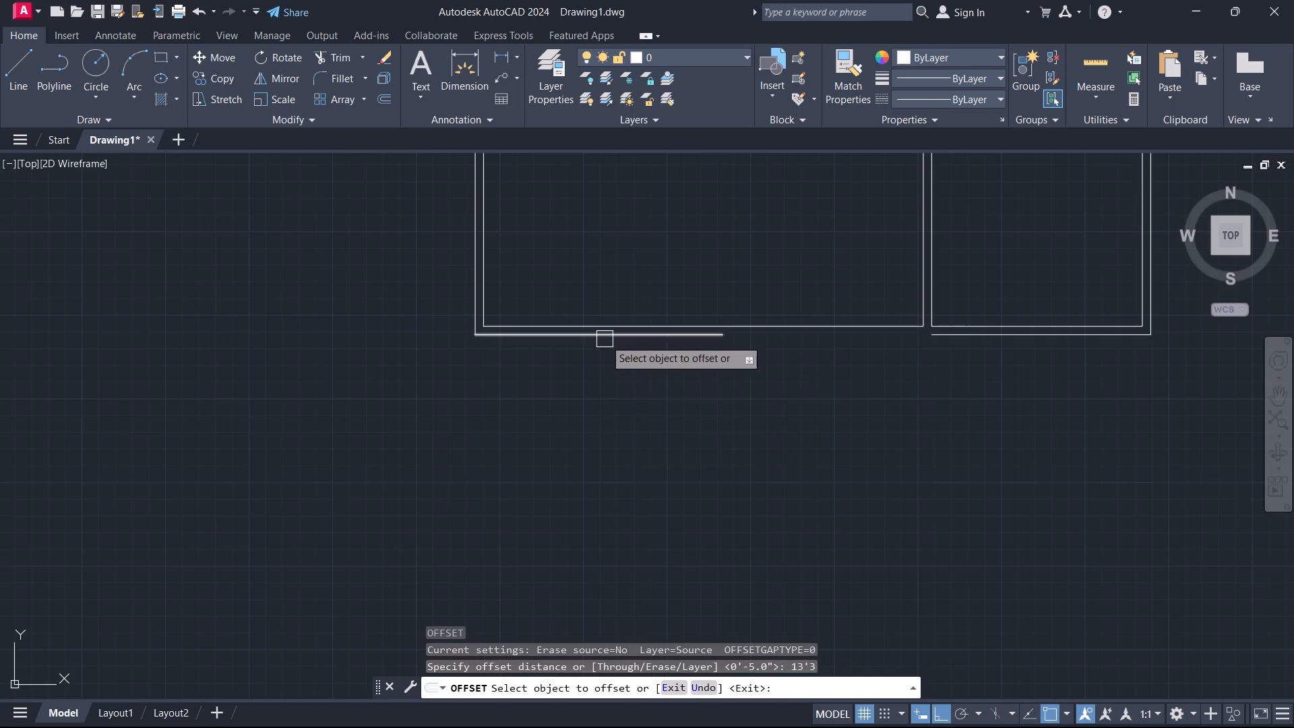
{"action": "left_click", "coordinate": [605, 339]}
{"action": "left_click", "coordinate": [596, 380]}
{"action": "key", "text": "Escape"}
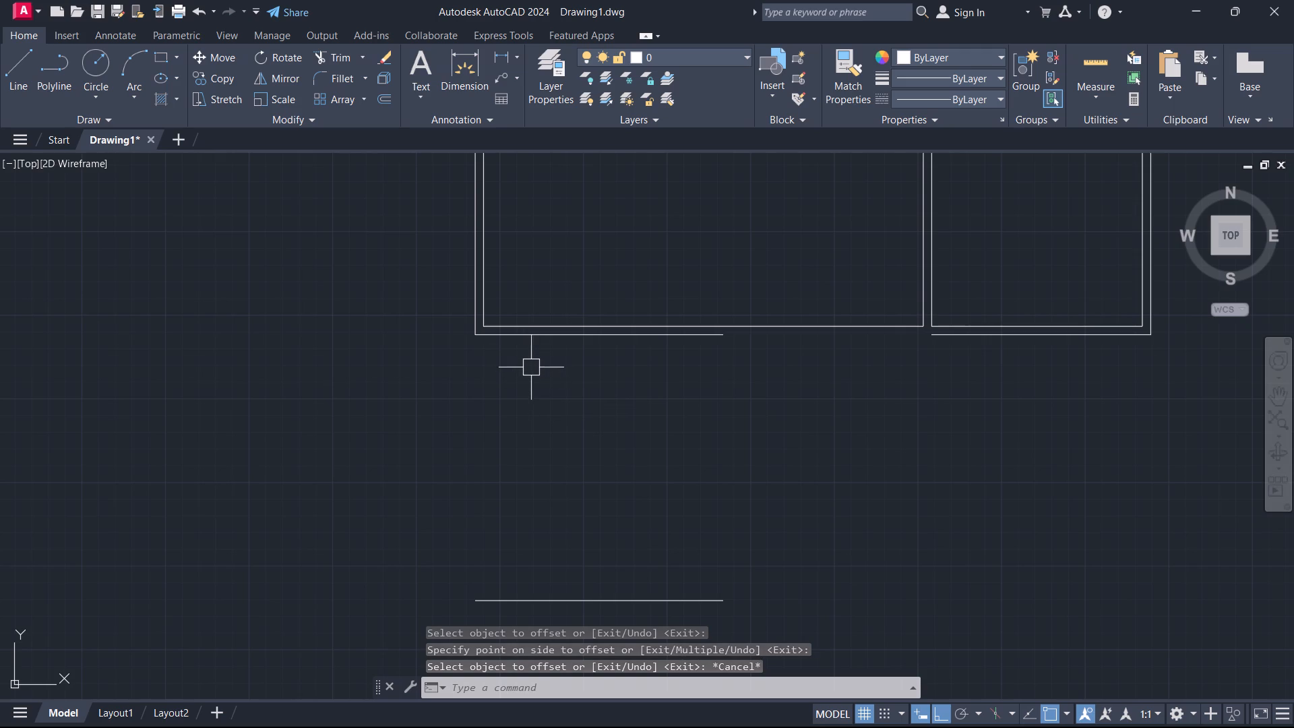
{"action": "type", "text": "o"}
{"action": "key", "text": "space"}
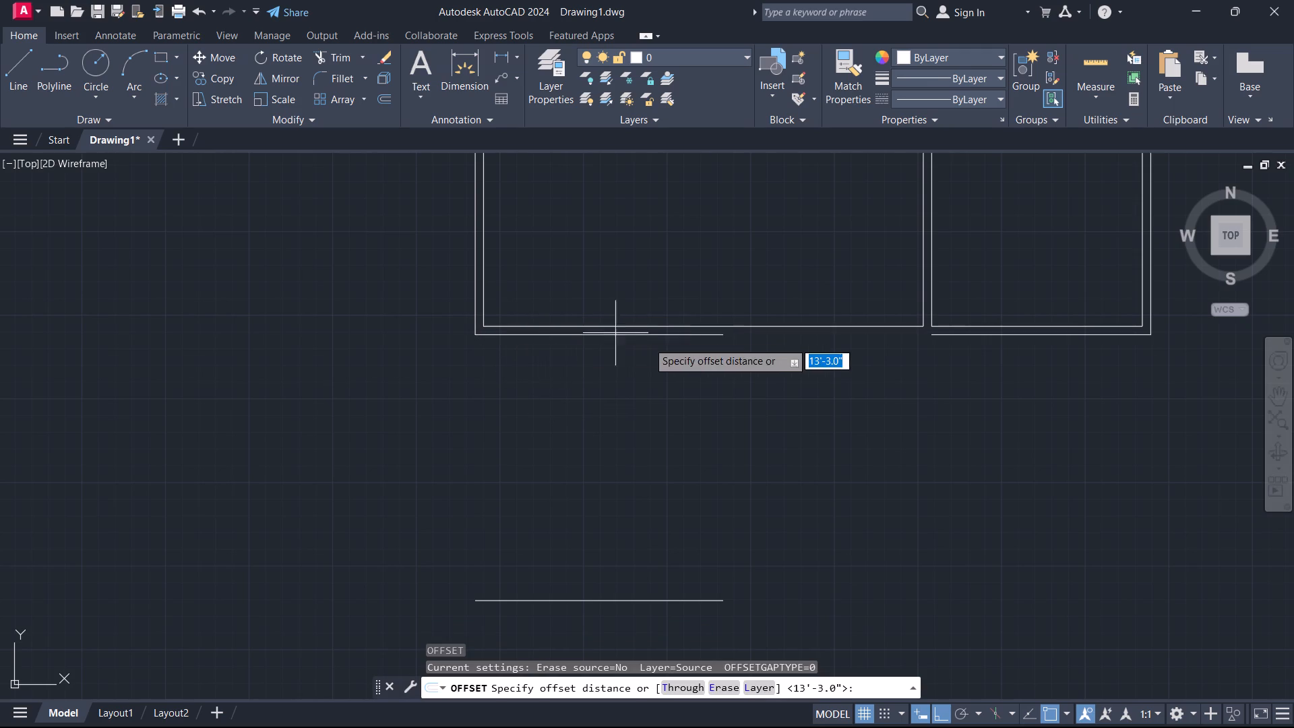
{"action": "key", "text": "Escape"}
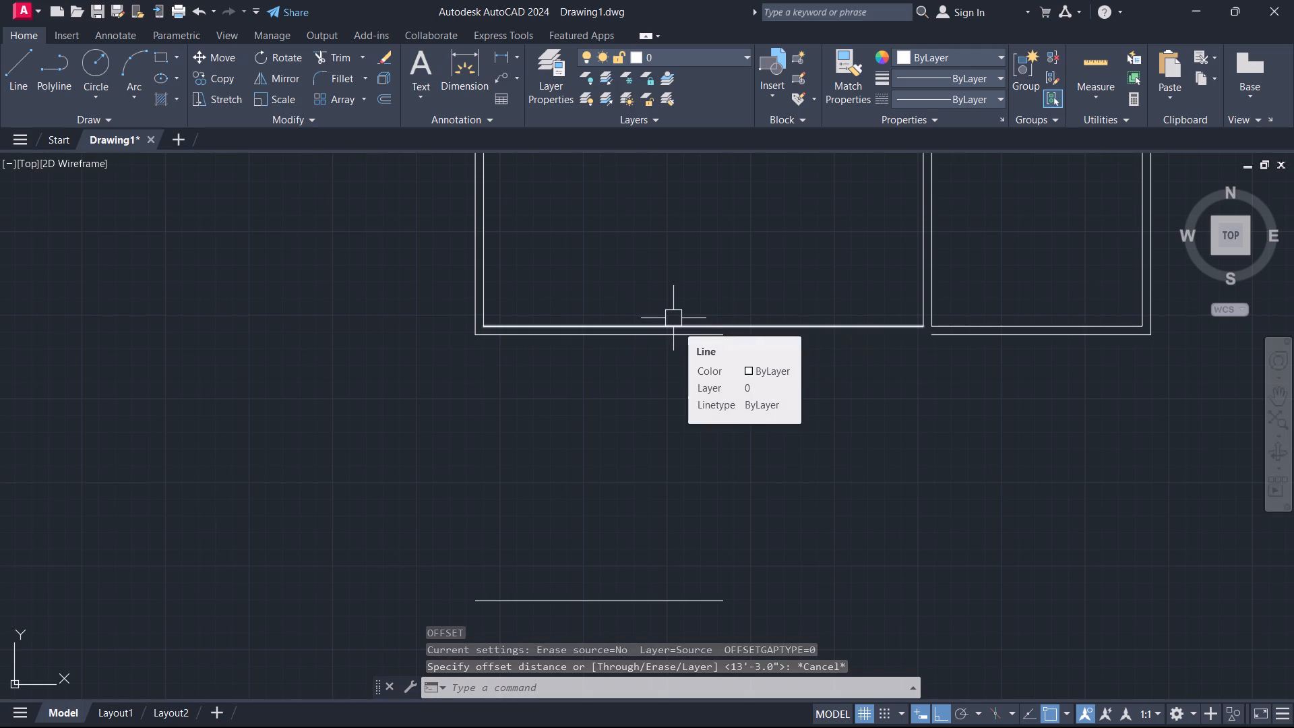
Offset the left line of the bottom room's right partition 4' into the room.
{"action": "scroll", "coordinate": [747, 357], "scroll_direction": "down", "scroll_amount": 2}
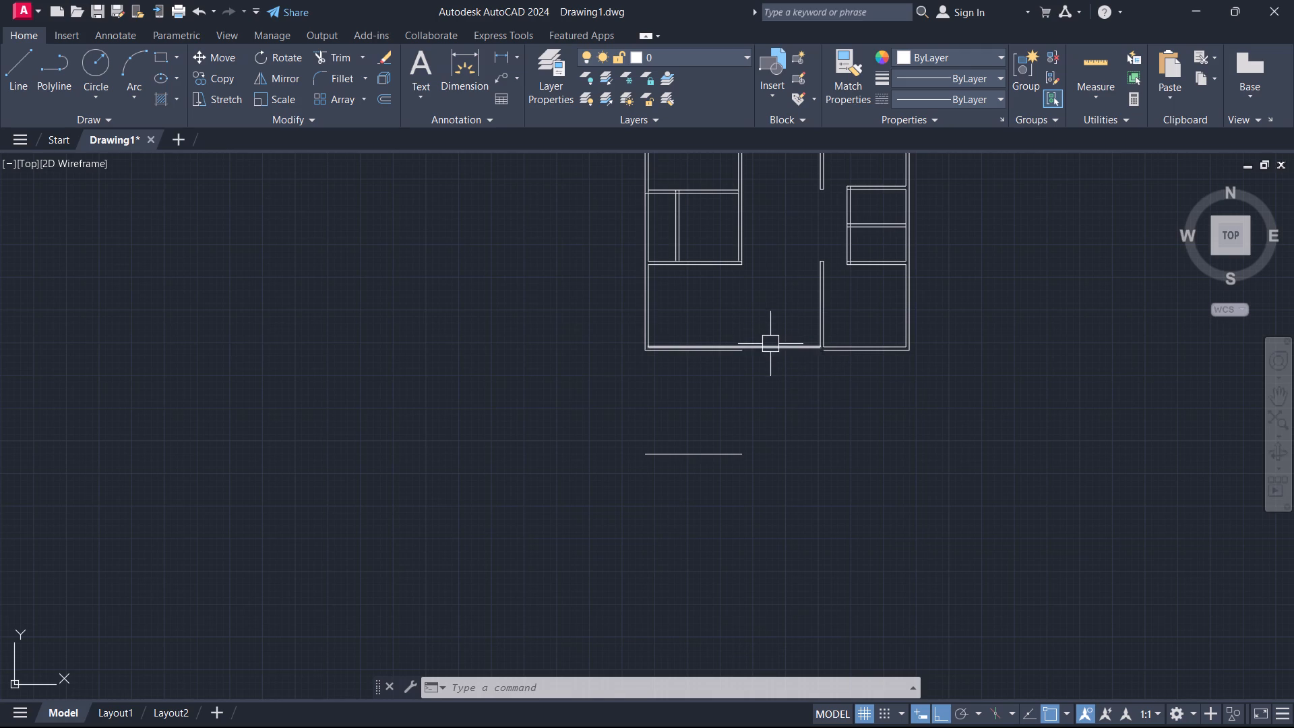
{"action": "scroll", "coordinate": [799, 369], "scroll_direction": "up", "scroll_amount": 1}
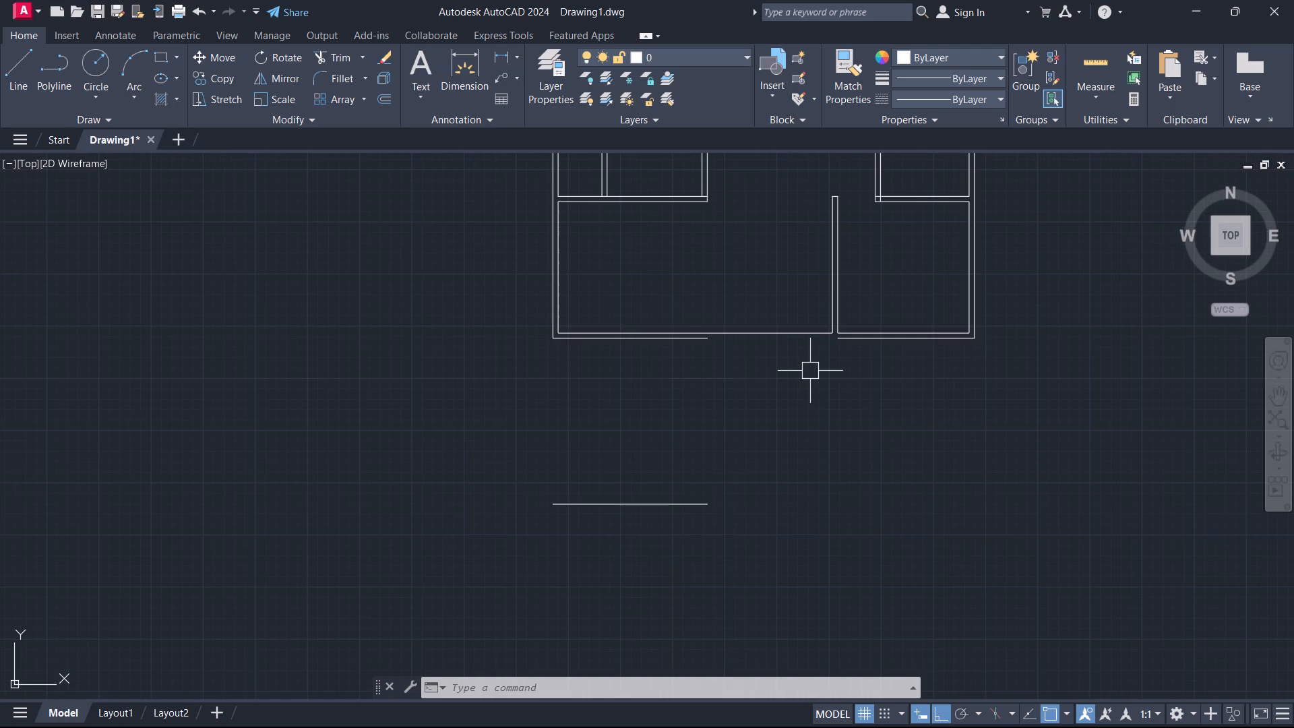
{"action": "type", "text": "o"}
{"action": "key", "text": "space"}
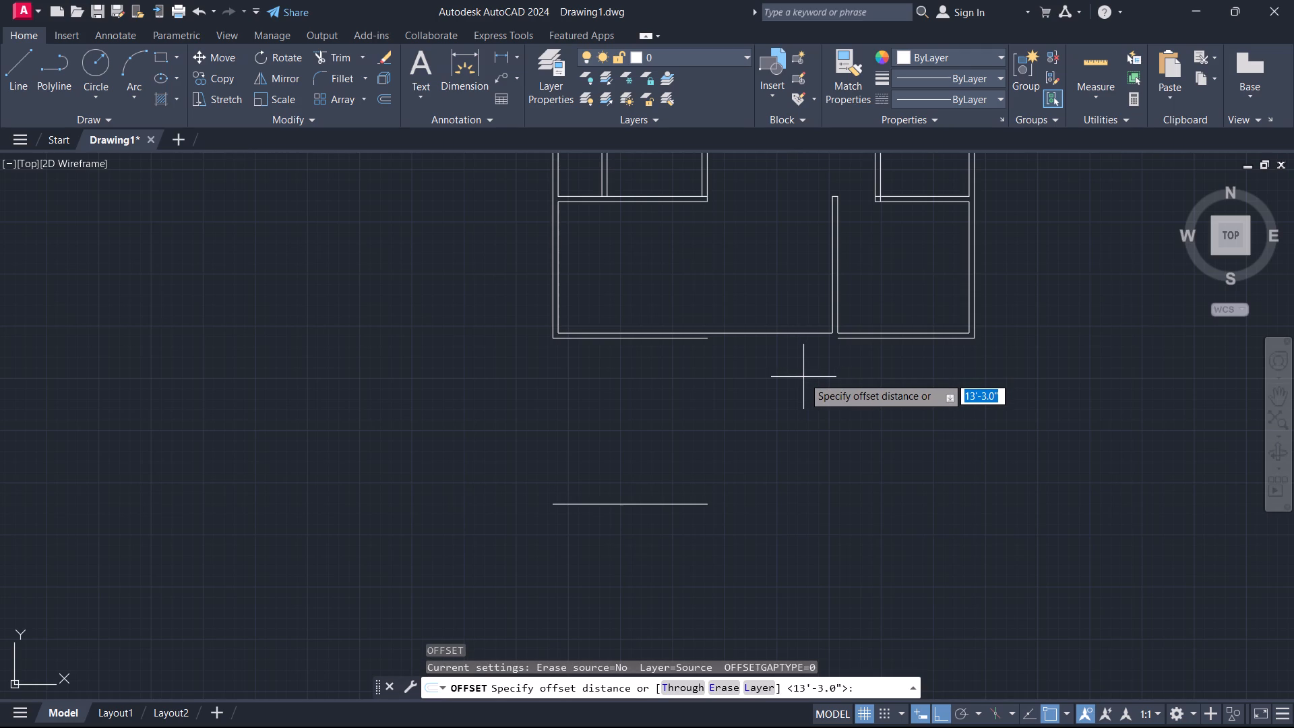
{"action": "type", "text": "4'"}
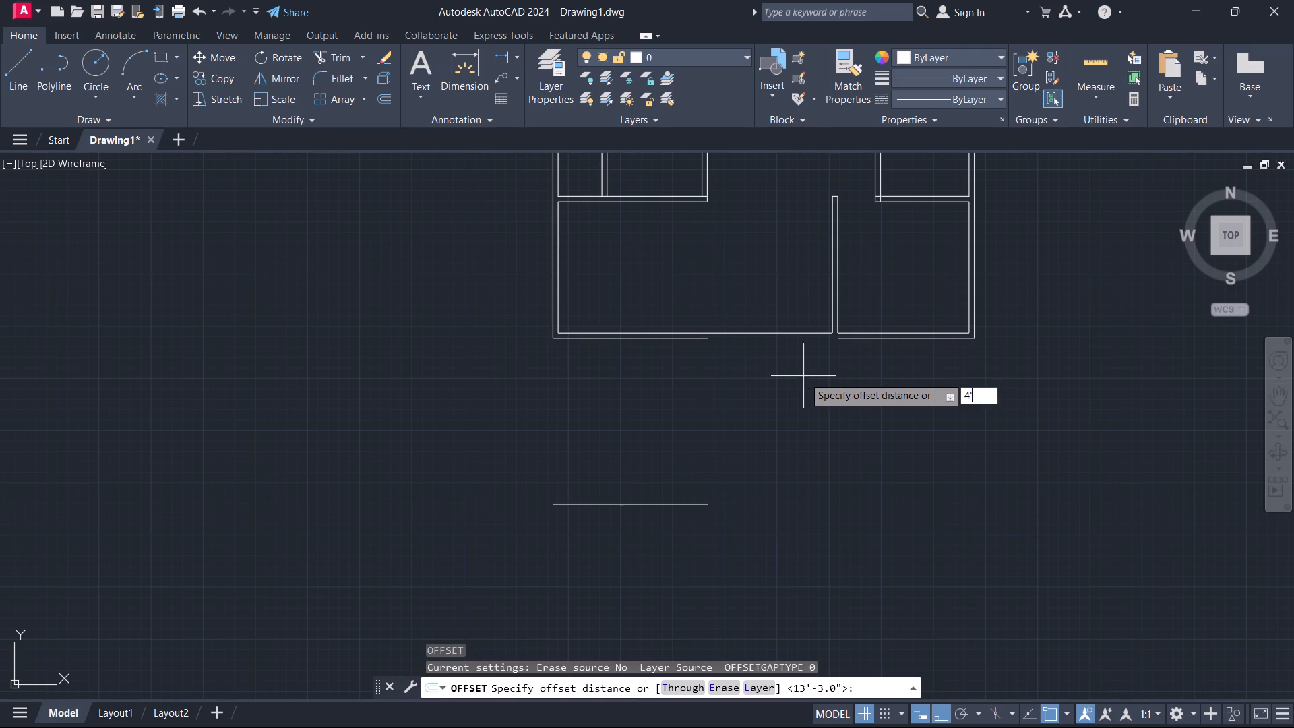
{"action": "key", "text": "Return"}
{"action": "scroll", "coordinate": [809, 320], "scroll_direction": "up", "scroll_amount": 2}
{"action": "left_click", "coordinate": [848, 317]}
{"action": "left_click", "coordinate": [790, 311]}
{"action": "key", "text": "Escape"}
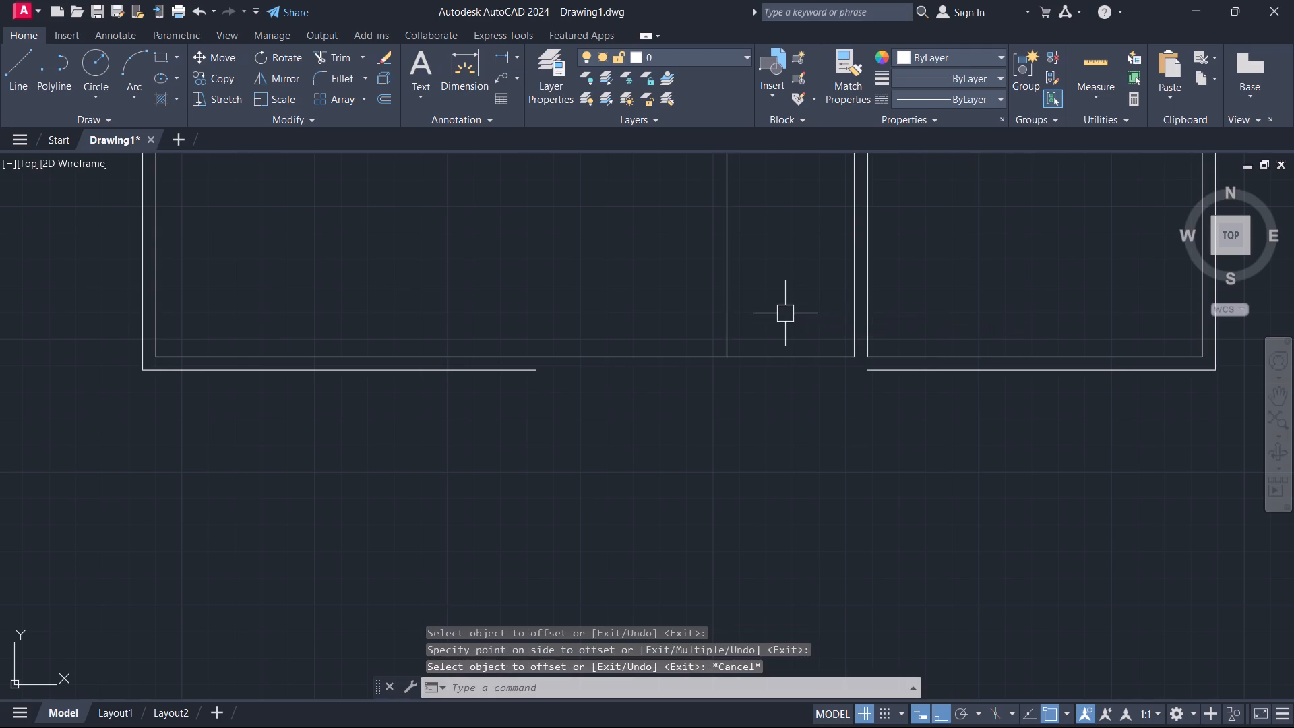
Trim the bottom wall's inner line between the 4' offset line and the partition, and remove the offset guide line.
{"action": "type", "text": "tr"}
{"action": "key", "text": "space"}
{"action": "left_click", "coordinate": [785, 311]}
{"action": "left_click", "coordinate": [797, 398]}
{"action": "left_click_drag", "start_coordinate": [763, 284], "coordinate": [756, 281]}
{"action": "left_click", "coordinate": [600, 262]}
{"action": "key", "text": "Escape"}
Offset the outer line of the far-right section's bottom wall 7' downward.
{"action": "scroll", "coordinate": [672, 306], "scroll_direction": "down", "scroll_amount": 1}
{"action": "middle_click_drag", "start_coordinate": [671, 307], "coordinate": [784, 307]}
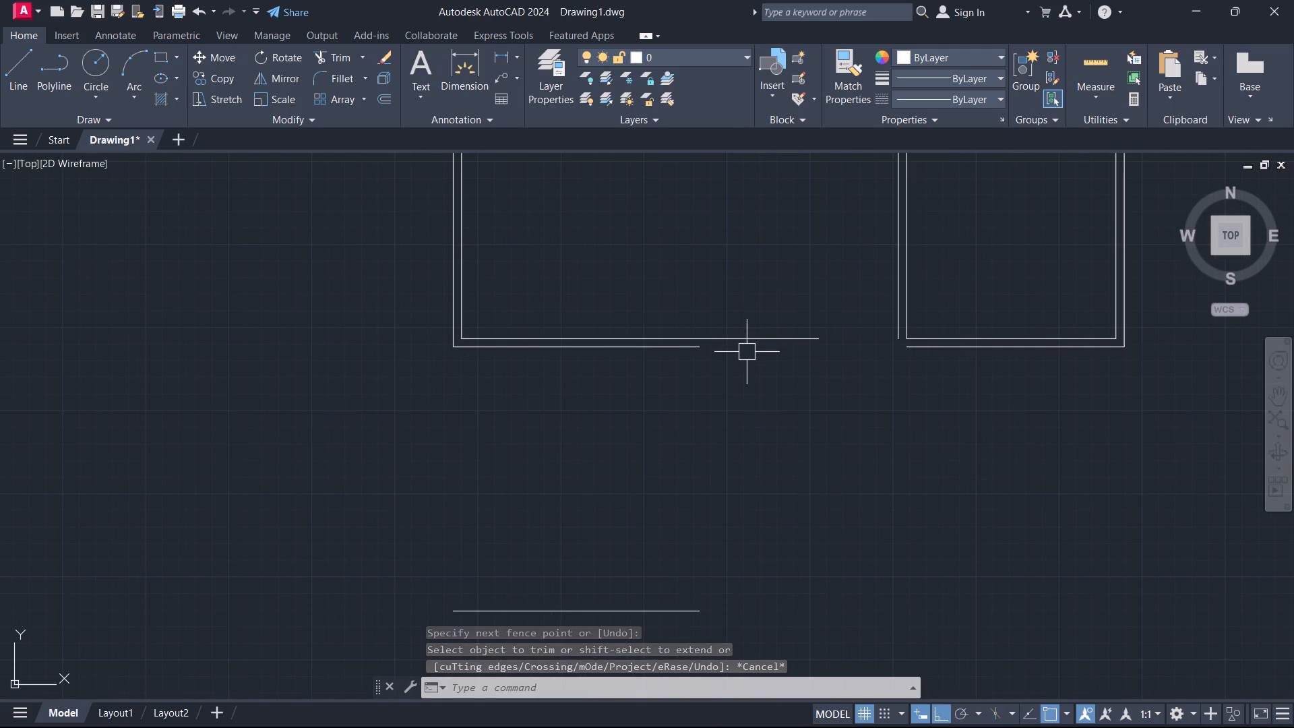
{"action": "scroll", "coordinate": [691, 372], "scroll_direction": "down", "scroll_amount": 1}
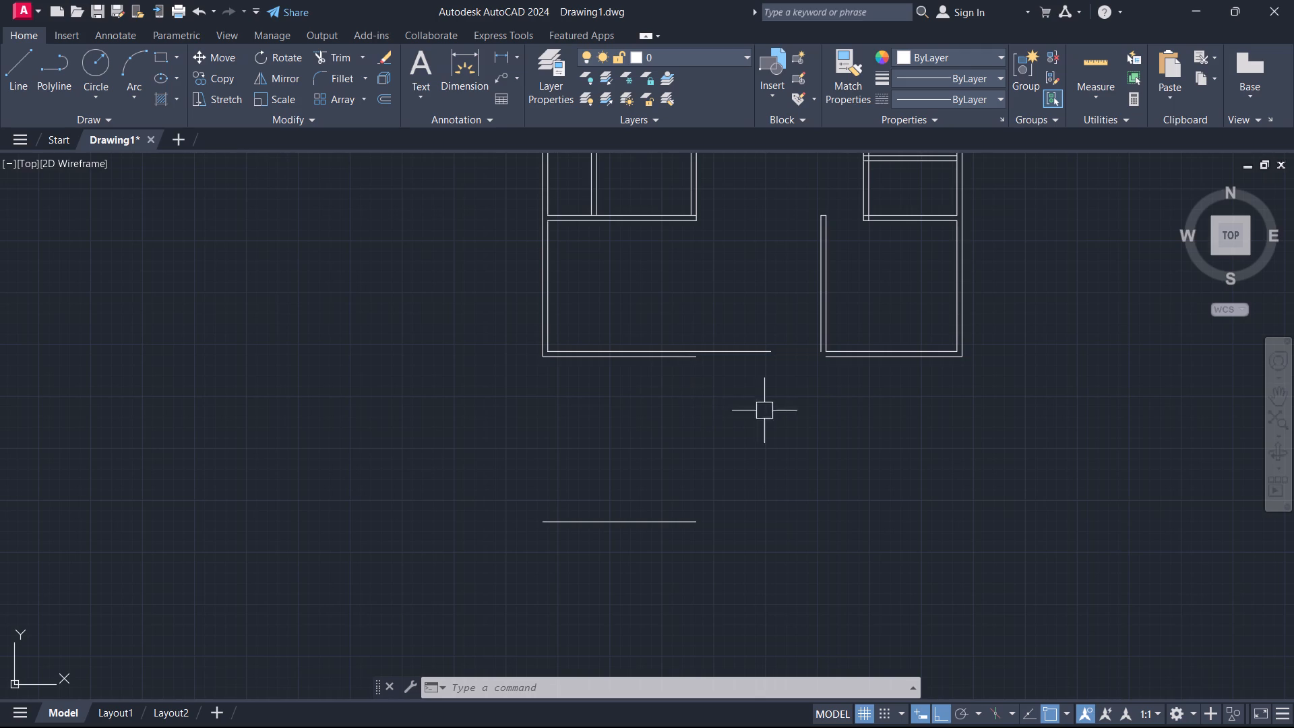
{"action": "scroll", "coordinate": [882, 371], "scroll_direction": "up", "scroll_amount": 1}
{"action": "middle_click", "coordinate": [882, 371]}
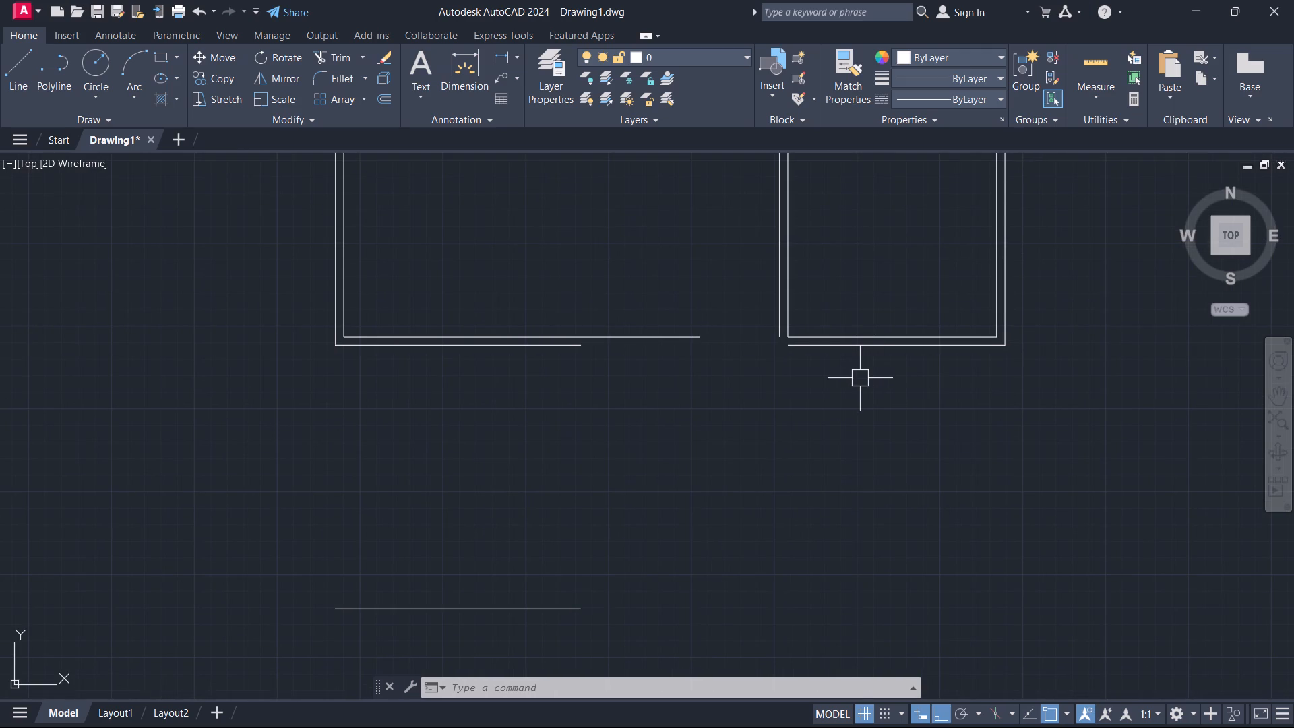
{"action": "type", "text": "o"}
{"action": "key", "text": "space"}
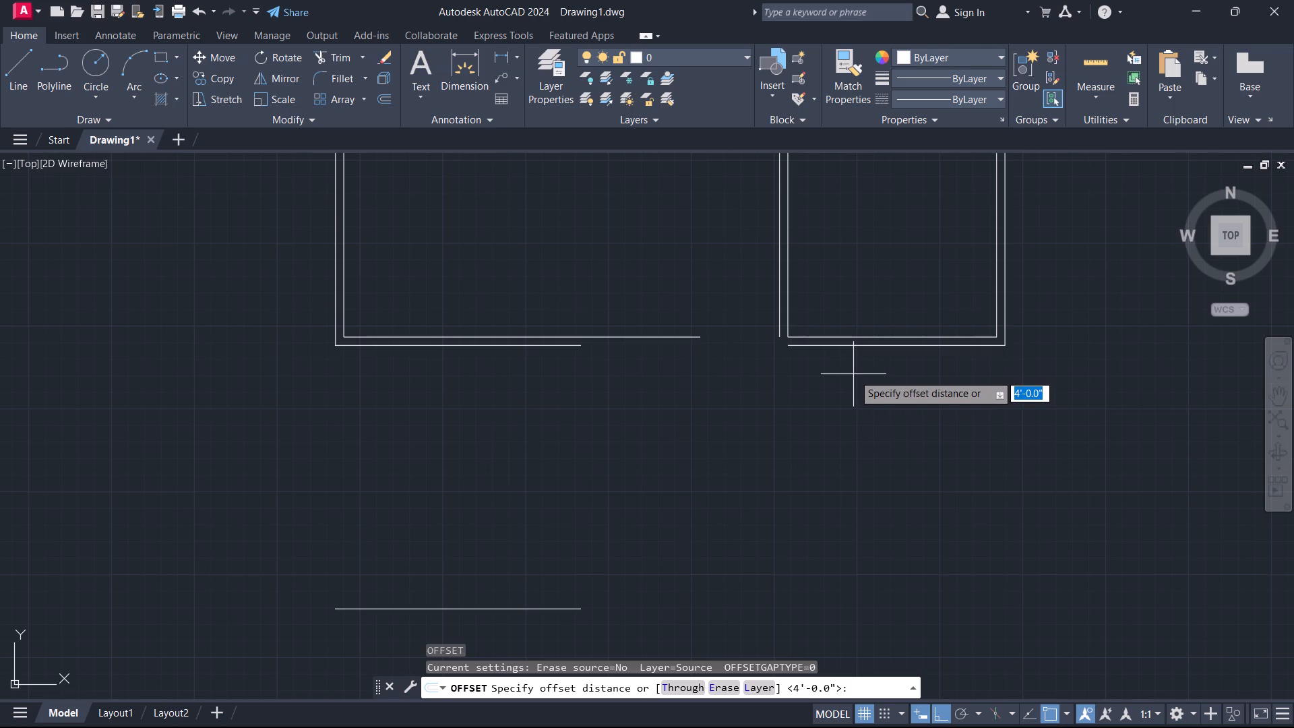
{"action": "key", "text": "7"}
{"action": "key", "text": "apostrophe"}
{"action": "key", "text": "Return"}
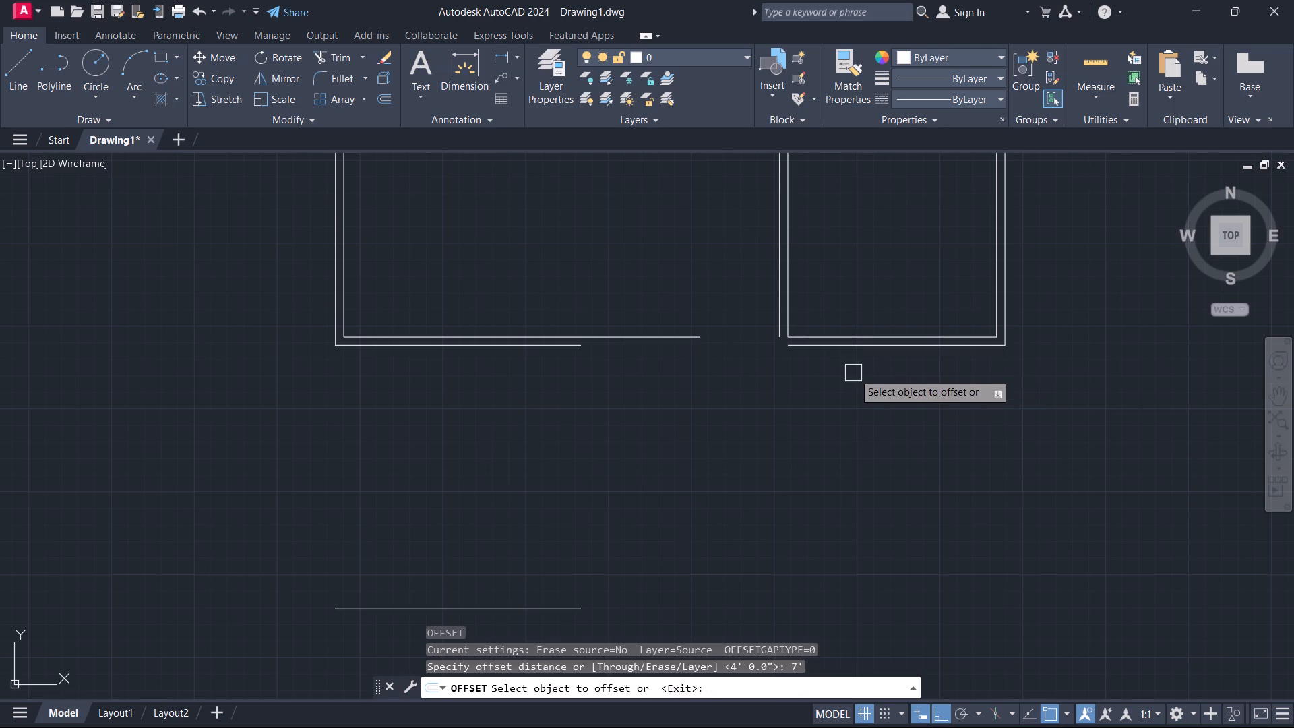
{"action": "left_click", "coordinate": [873, 346]}
{"action": "left_click", "coordinate": [873, 374]}
{"action": "key", "text": "Escape"}
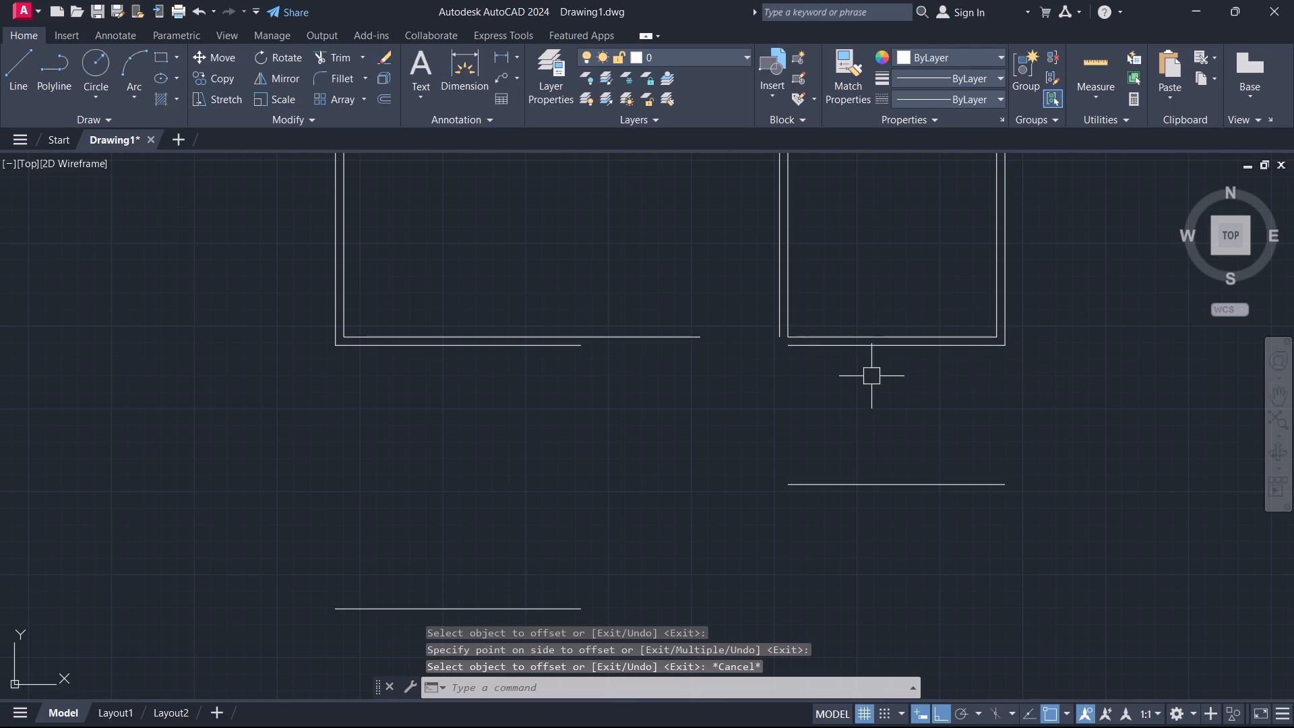
Offset the new line below the far-right section 5" downward to form a double-line wall.
{"action": "key", "text": "o"}
{"action": "key", "text": "space"}
{"action": "key", "text": "5"}
{"action": "key", "text": "Return"}
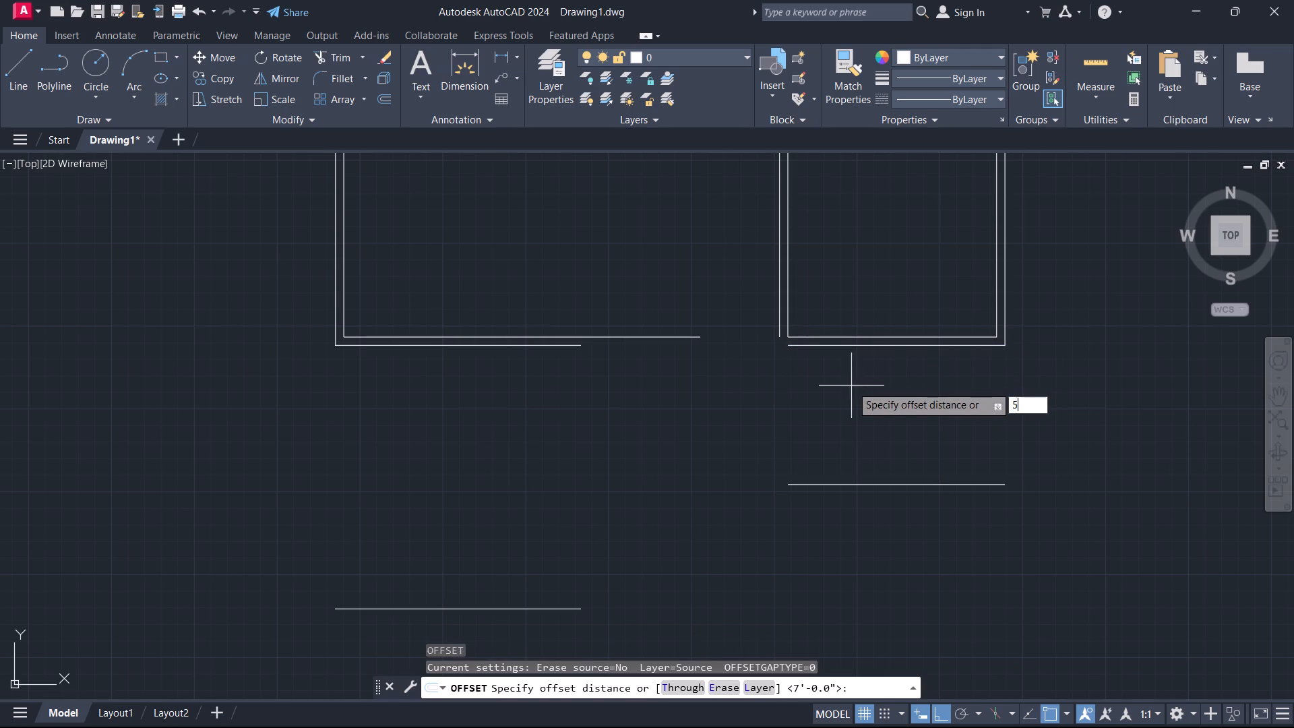
{"action": "left_click", "coordinate": [867, 481]}
{"action": "left_click", "coordinate": [836, 522]}
{"action": "key", "text": "Escape"}
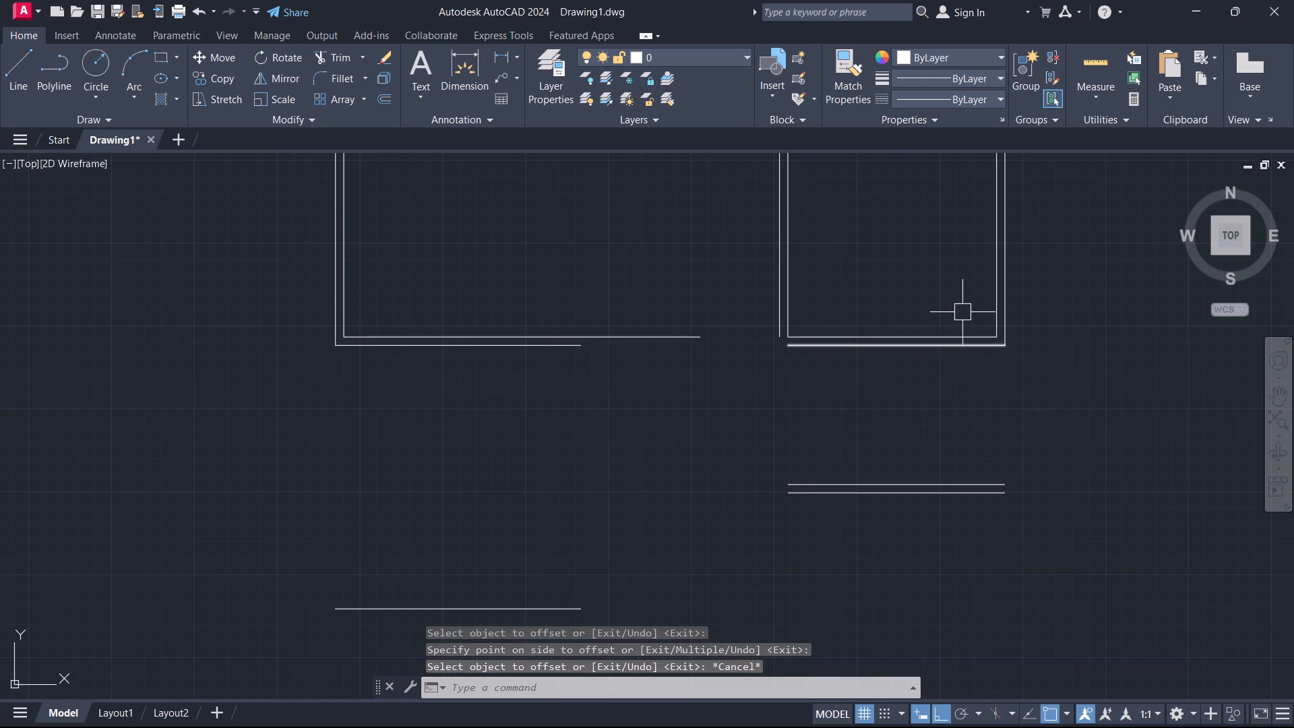
Fillet the right exterior wall's inner and outer lines with the matching lines of the new bottom wall at radius 0.
{"action": "key", "text": "f"}
{"action": "key", "text": "space"}
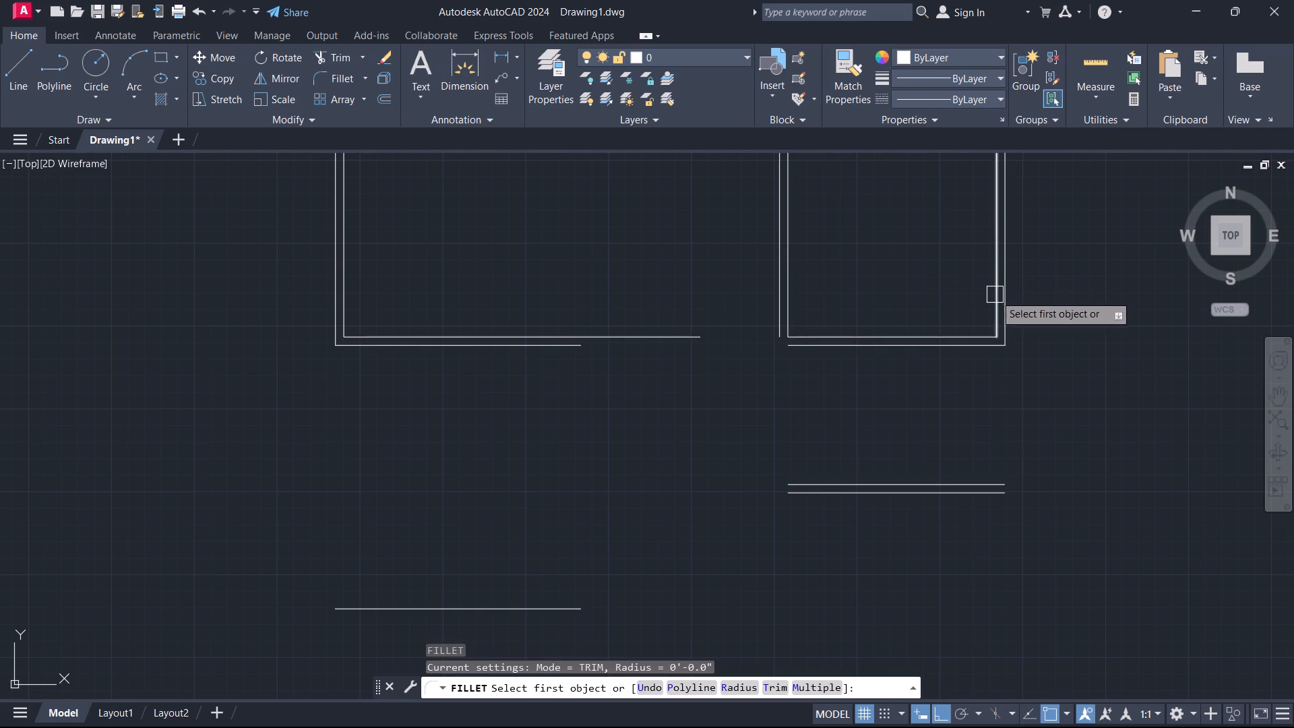
{"action": "left_click", "coordinate": [991, 296]}
{"action": "left_click", "coordinate": [942, 478]}
{"action": "key", "text": "Escape"}
{"action": "key", "text": "space"}
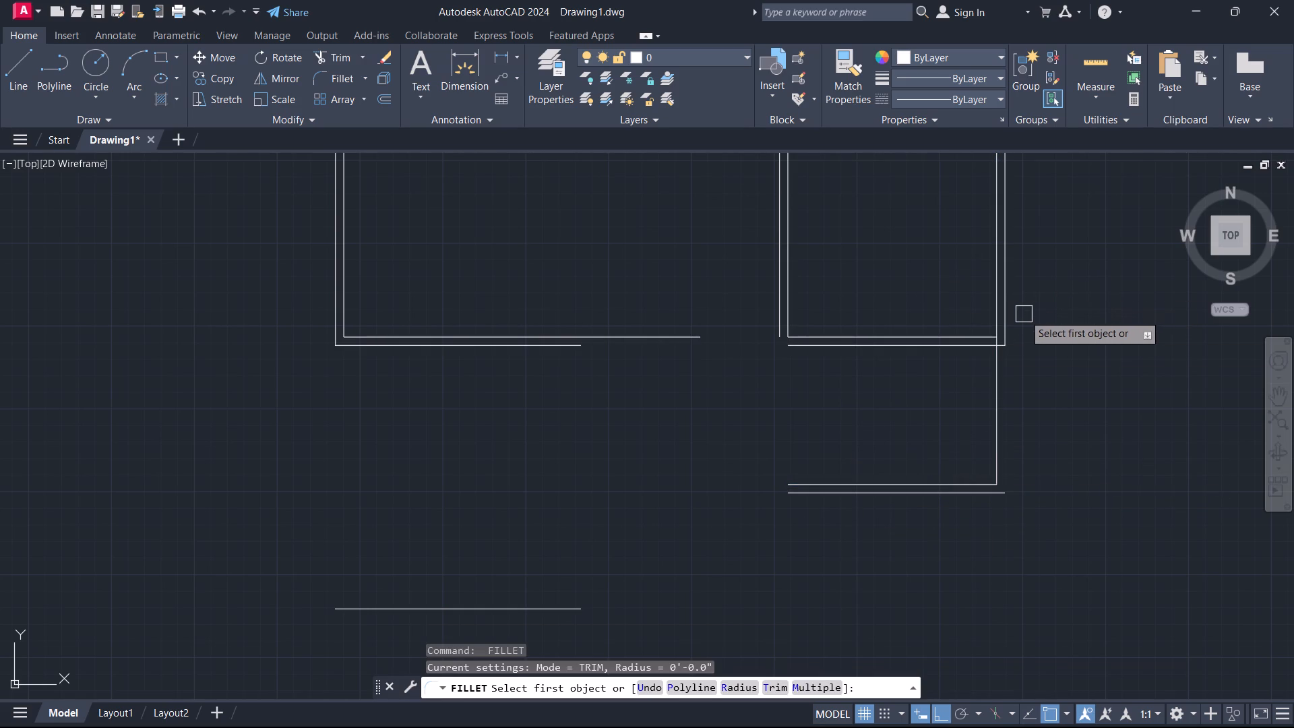
{"action": "left_click", "coordinate": [1013, 313]}
{"action": "left_click", "coordinate": [978, 498]}
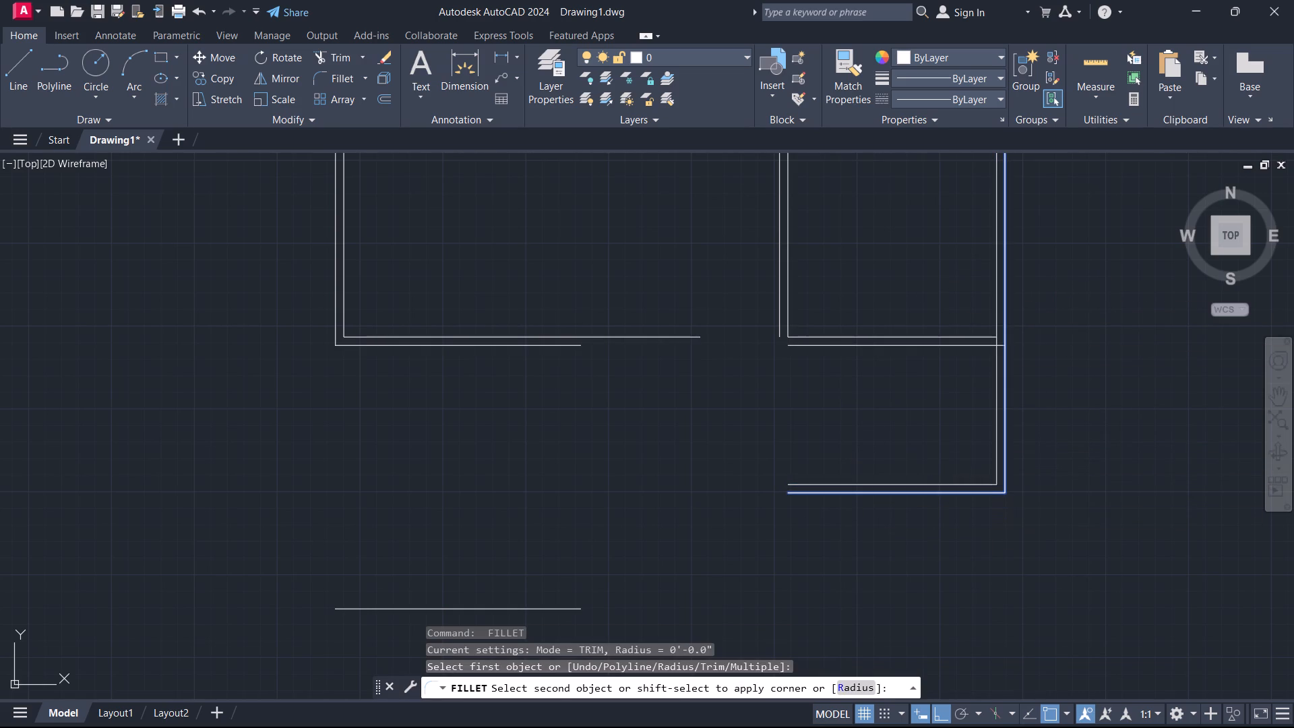
{"action": "key", "text": "Escape"}
Trim the leftover wall lines where the far-right section's middle horizontal wall meets the right exterior wall.
{"action": "scroll", "coordinate": [1018, 327], "scroll_direction": "up", "scroll_amount": 3}
{"action": "key", "text": "t"}
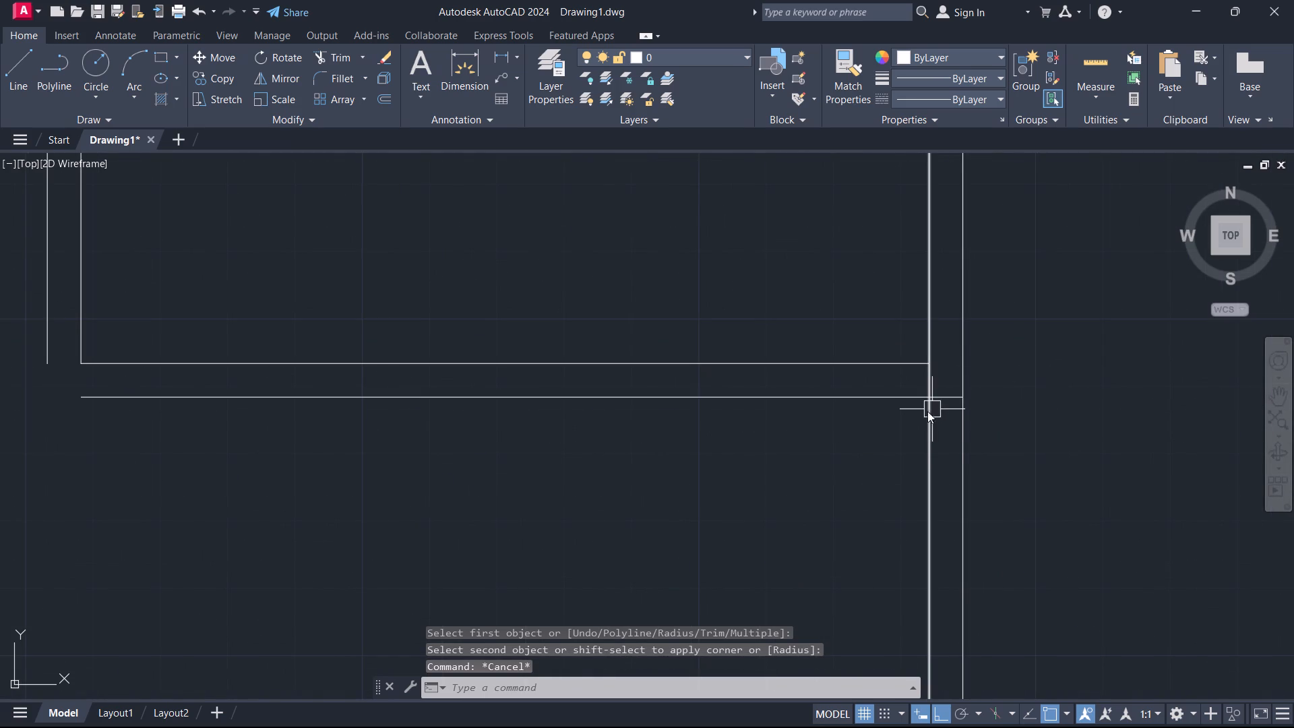
{"action": "key", "text": "r"}
{"action": "key", "text": "space"}
{"action": "scroll", "coordinate": [949, 415], "scroll_direction": "up", "scroll_amount": 2}
{"action": "left_click_drag", "start_coordinate": [956, 406], "coordinate": [948, 377]}
{"action": "left_click", "coordinate": [938, 338]}
{"action": "left_click", "coordinate": [954, 402]}
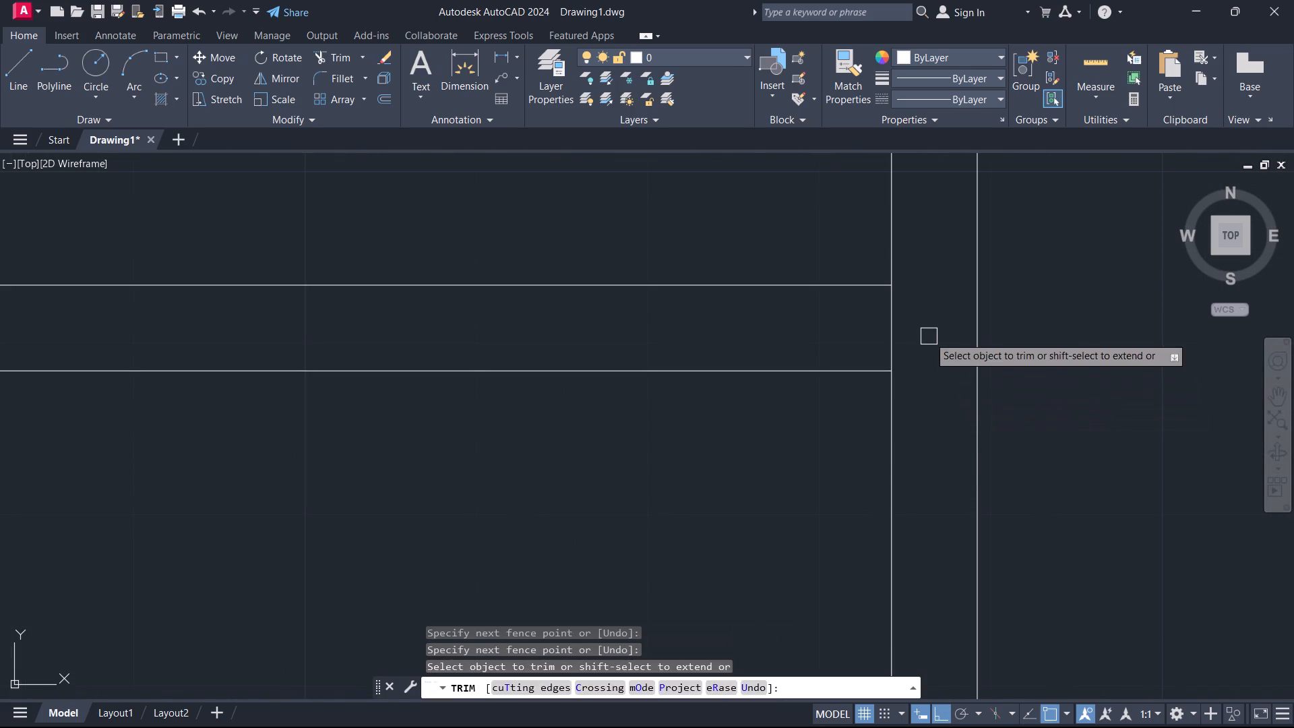
{"action": "left_click", "coordinate": [928, 334]}
{"action": "left_click", "coordinate": [799, 320]}
{"action": "key", "text": "Escape"}
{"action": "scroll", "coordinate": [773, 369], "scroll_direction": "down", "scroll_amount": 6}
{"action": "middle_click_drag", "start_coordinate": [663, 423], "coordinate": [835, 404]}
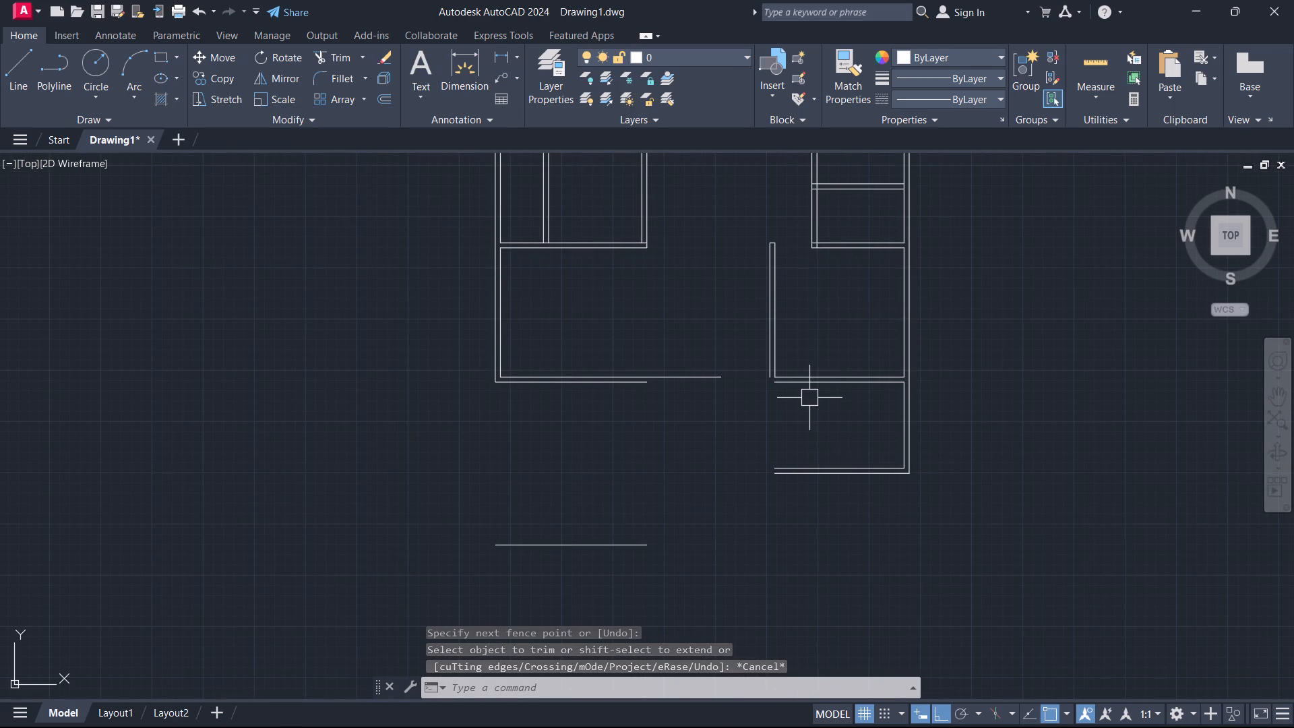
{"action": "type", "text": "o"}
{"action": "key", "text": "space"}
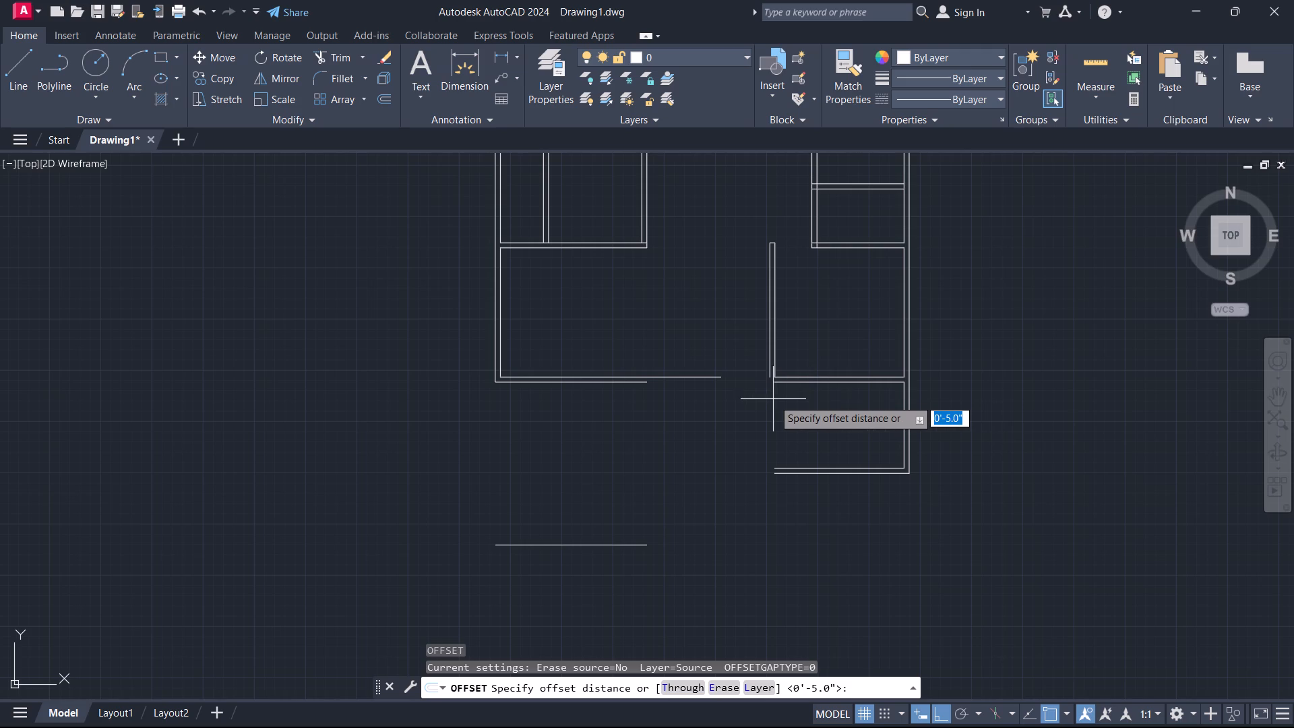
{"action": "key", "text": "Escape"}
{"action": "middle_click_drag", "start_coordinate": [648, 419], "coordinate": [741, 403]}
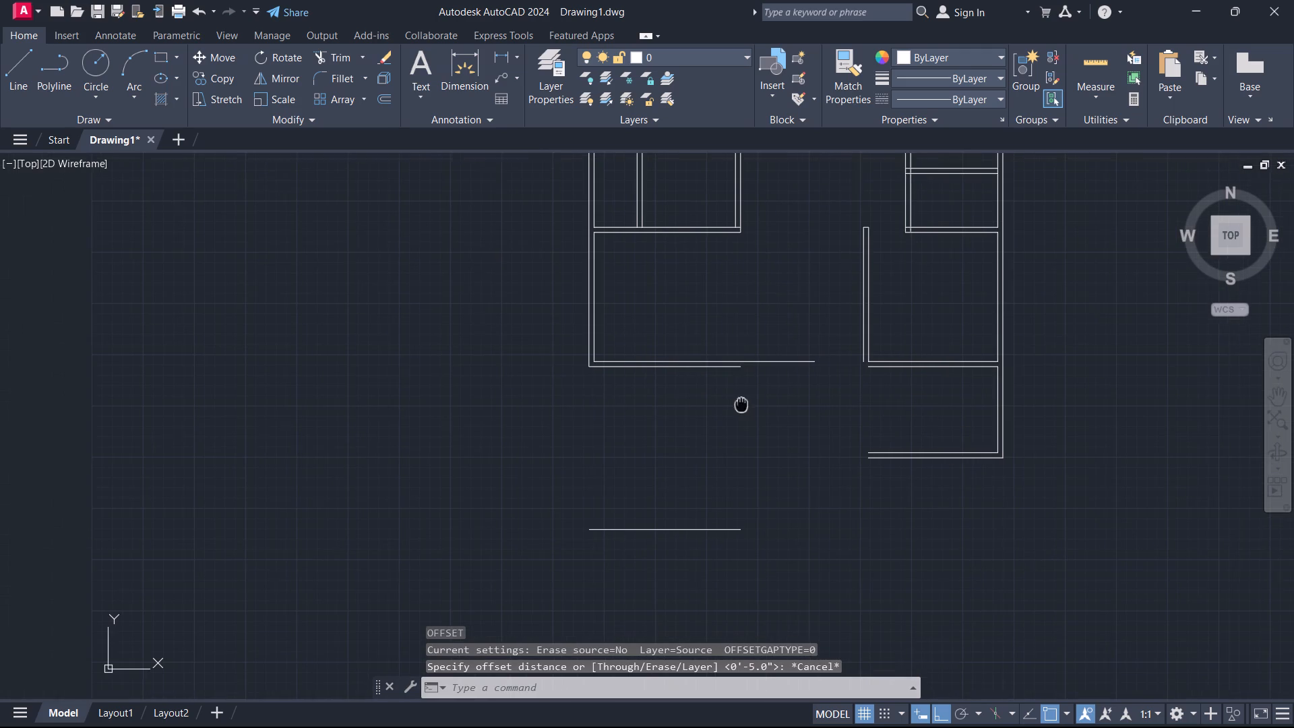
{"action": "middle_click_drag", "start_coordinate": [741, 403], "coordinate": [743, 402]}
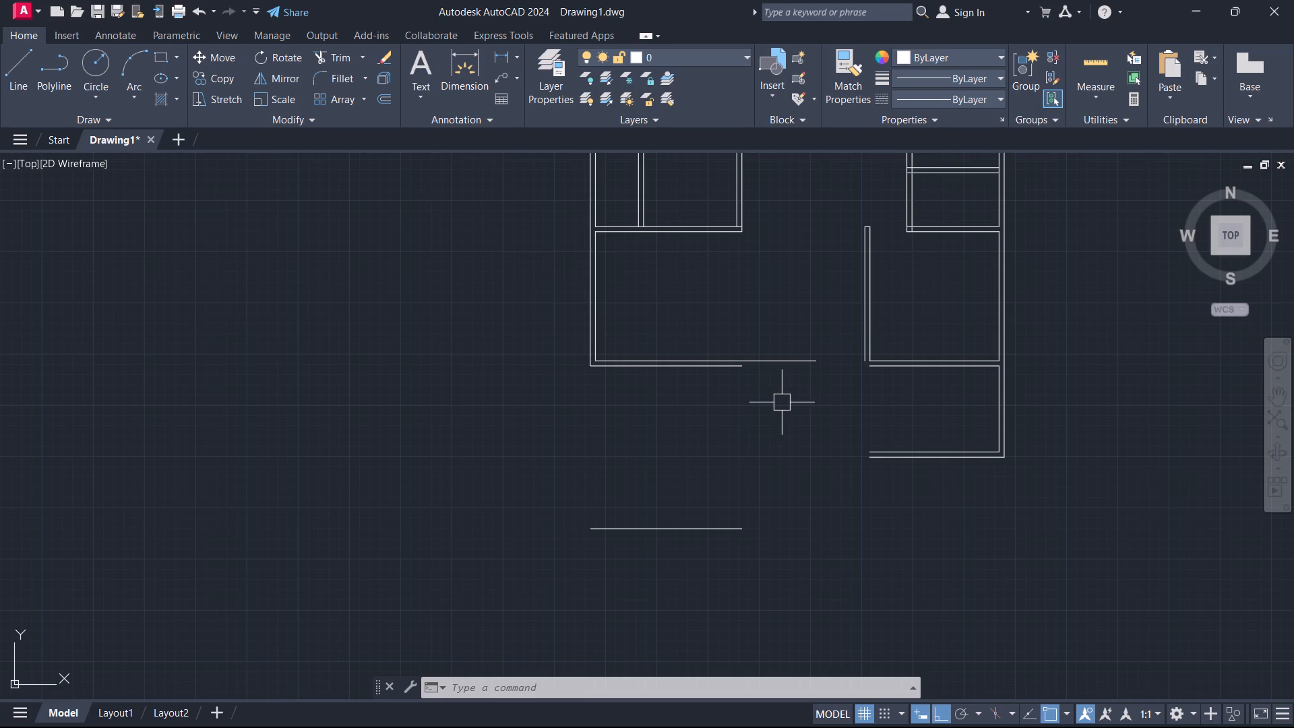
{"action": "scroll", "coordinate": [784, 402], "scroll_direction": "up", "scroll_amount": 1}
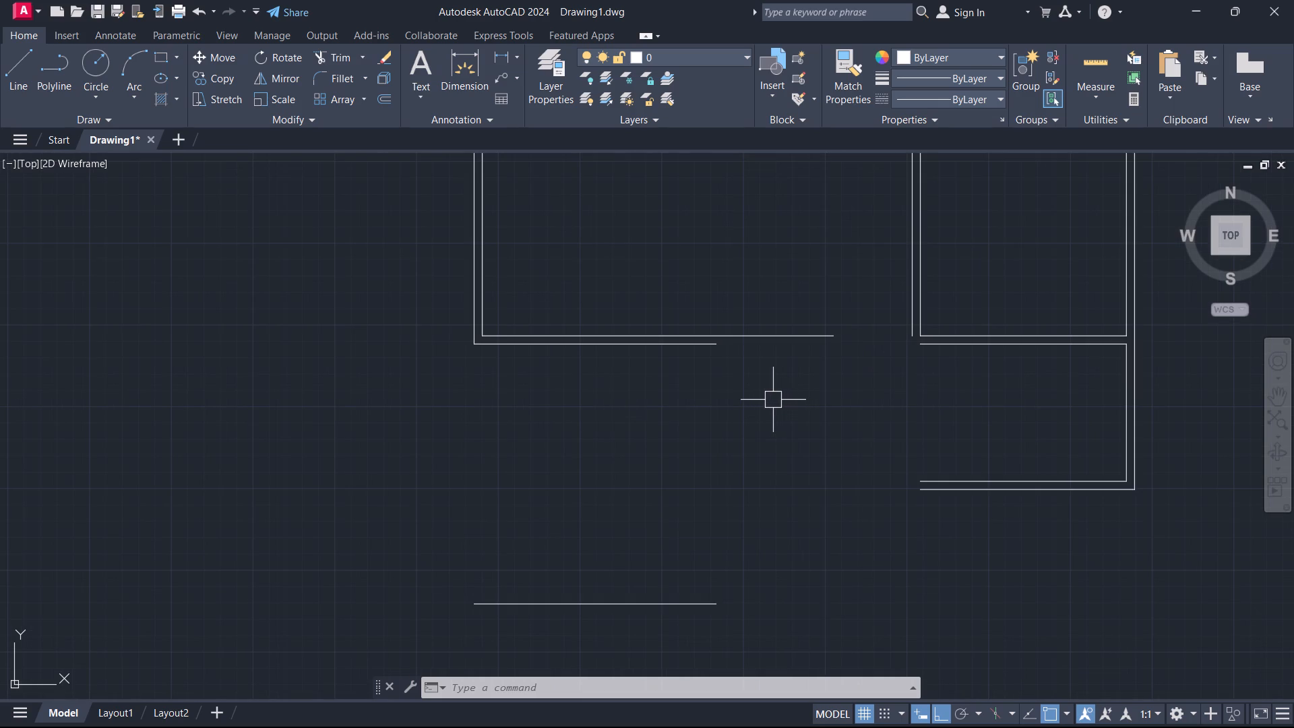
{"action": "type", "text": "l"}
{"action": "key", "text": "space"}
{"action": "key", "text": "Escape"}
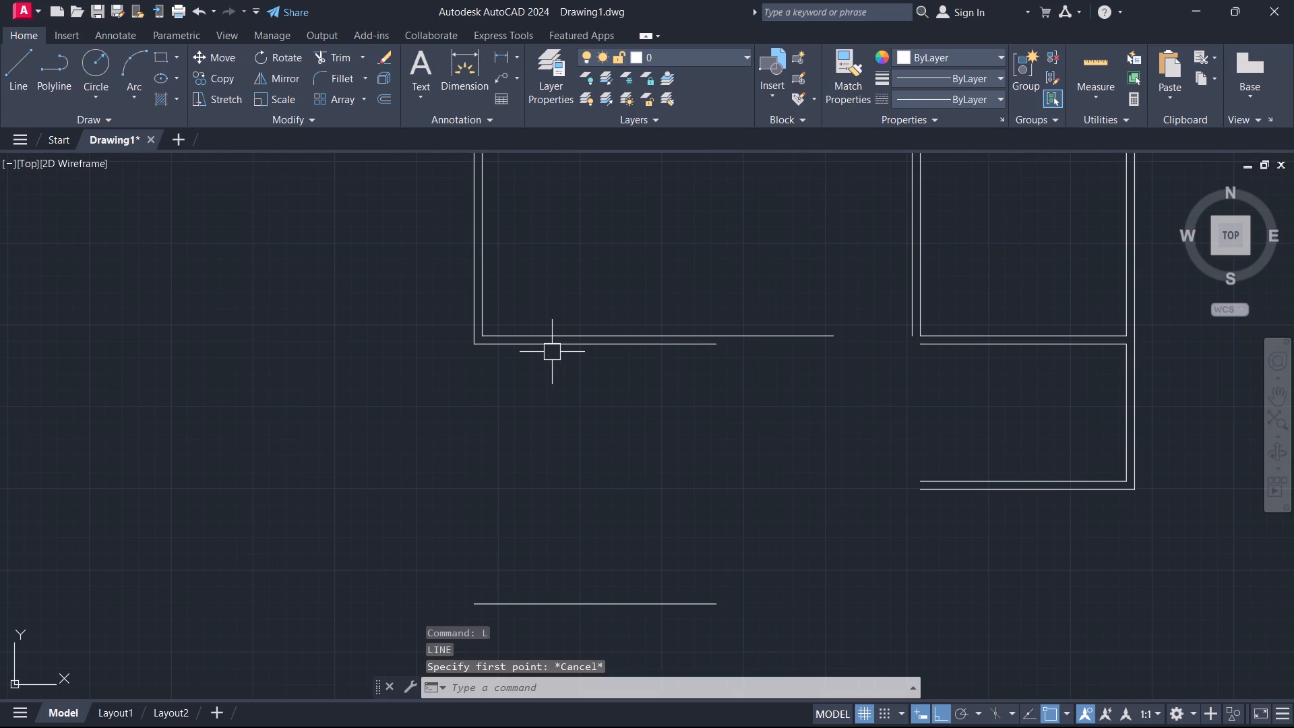
Fillet the left exterior wall's inner line with the lone horizontal line below the left room at radius 0.
{"action": "key", "text": "f"}
{"action": "key", "text": "space"}
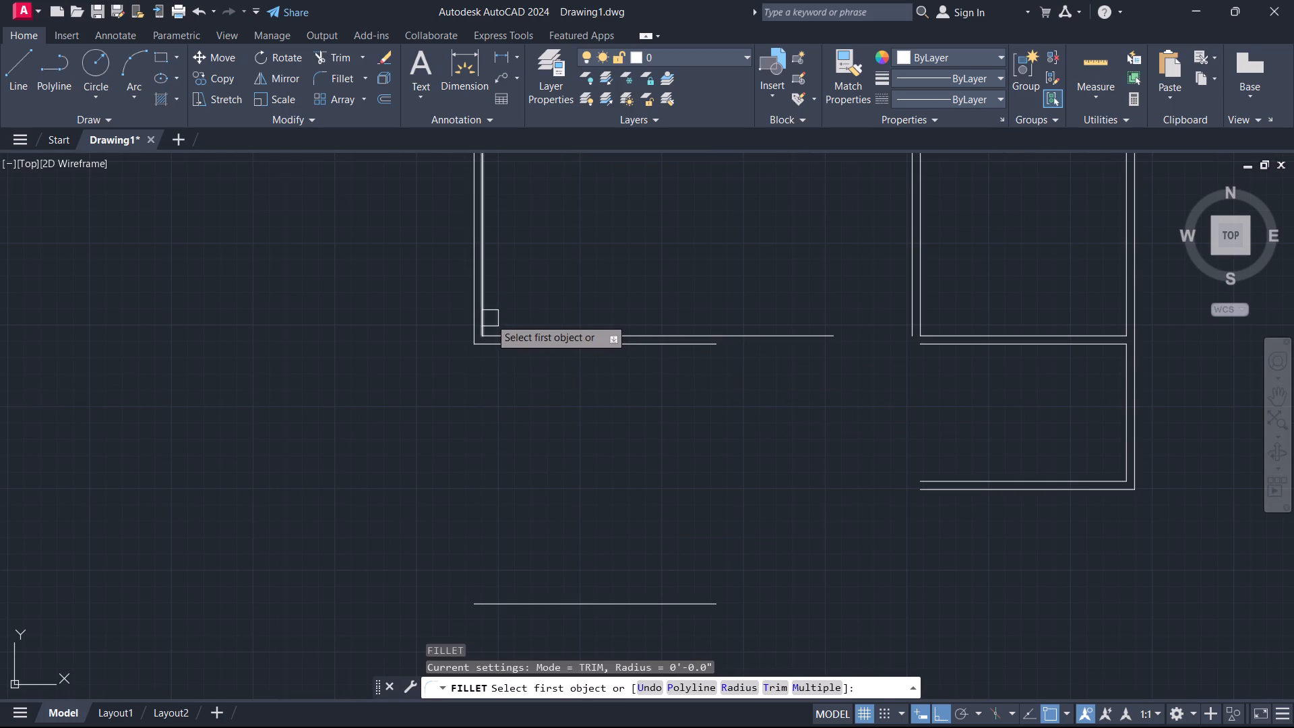
{"action": "left_click", "coordinate": [489, 317]}
{"action": "middle_click_drag", "start_coordinate": [566, 510], "coordinate": [595, 409]}
{"action": "left_click", "coordinate": [578, 499]}
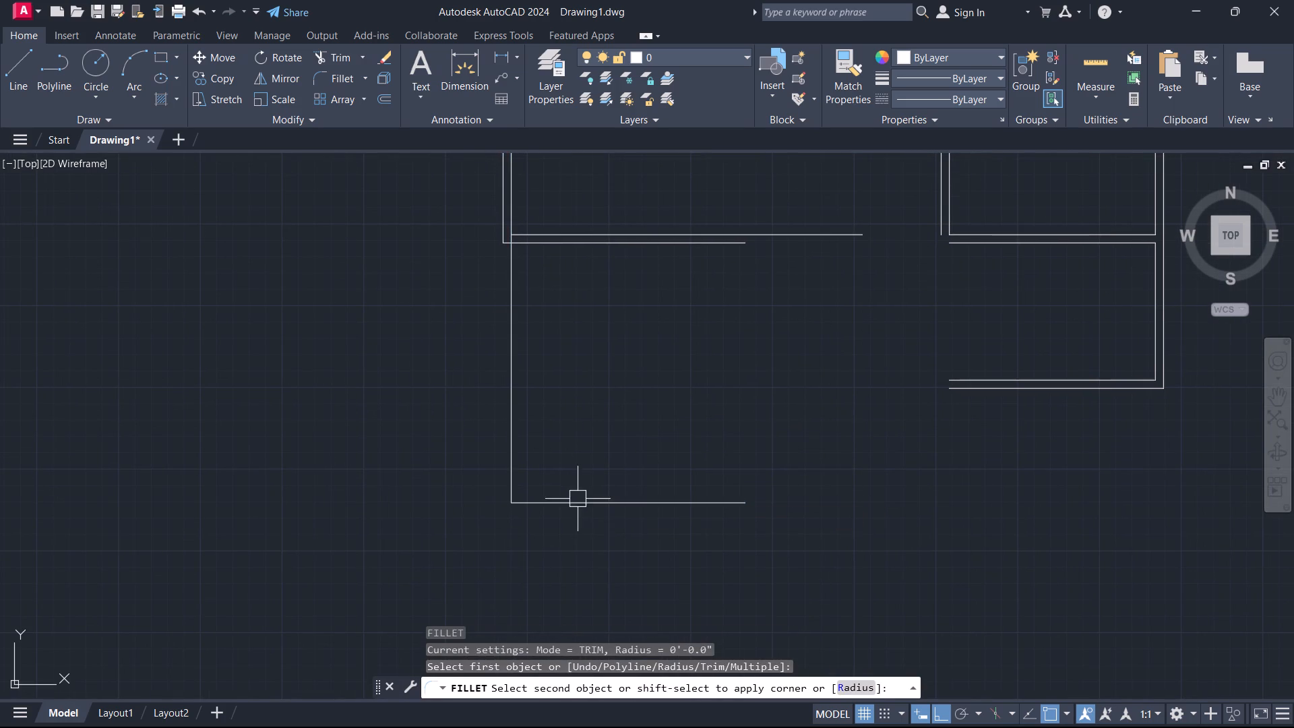
{"action": "key", "text": "Escape"}
Offset the new lower-left room's bottom line 5" downward to form a double-line wall.
{"action": "key", "text": "o"}
{"action": "key", "text": "space"}
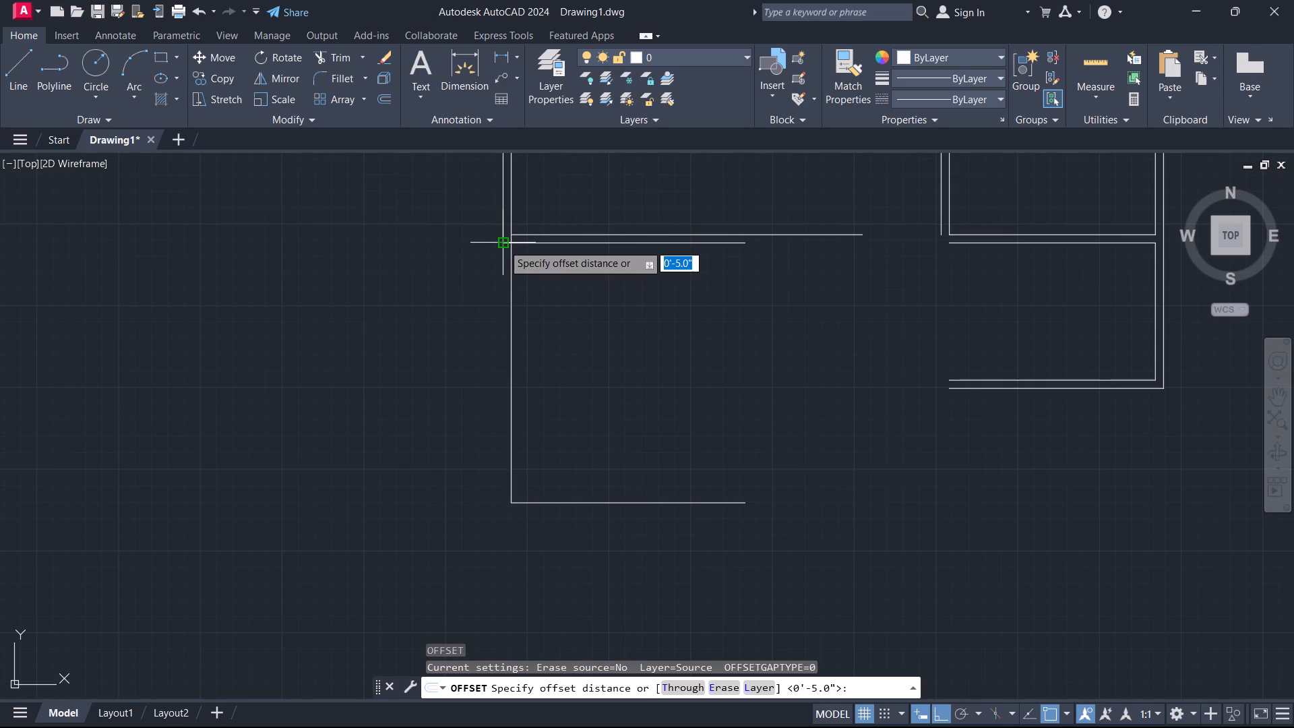
{"action": "key", "text": "5"}
{"action": "key", "text": "Return"}
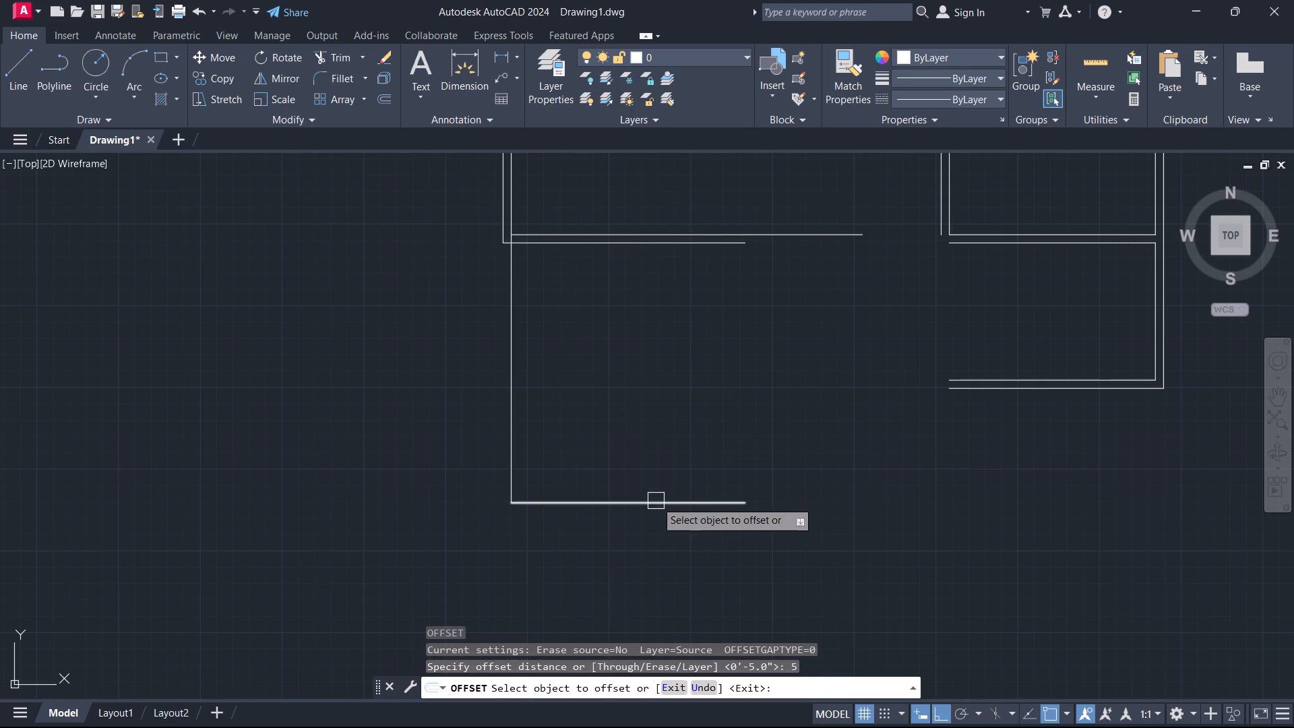
{"action": "left_click", "coordinate": [656, 501]}
{"action": "left_click", "coordinate": [658, 545]}
{"action": "key", "text": "Escape"}
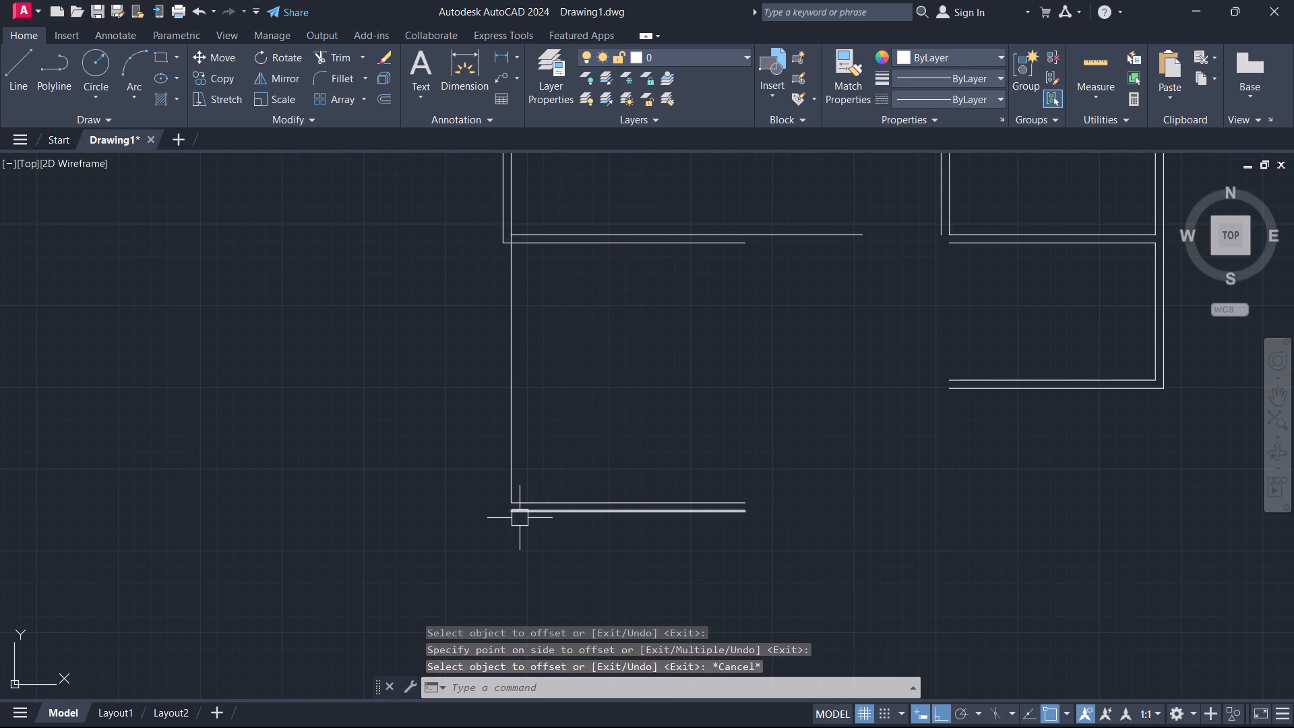
Fillet the left exterior wall's outer line with the outer line of the lower-left room's bottom wall at radius 0.
{"action": "scroll", "coordinate": [489, 380], "scroll_direction": "down", "scroll_amount": 2}
{"action": "scroll", "coordinate": [486, 253], "scroll_direction": "up", "scroll_amount": 1}
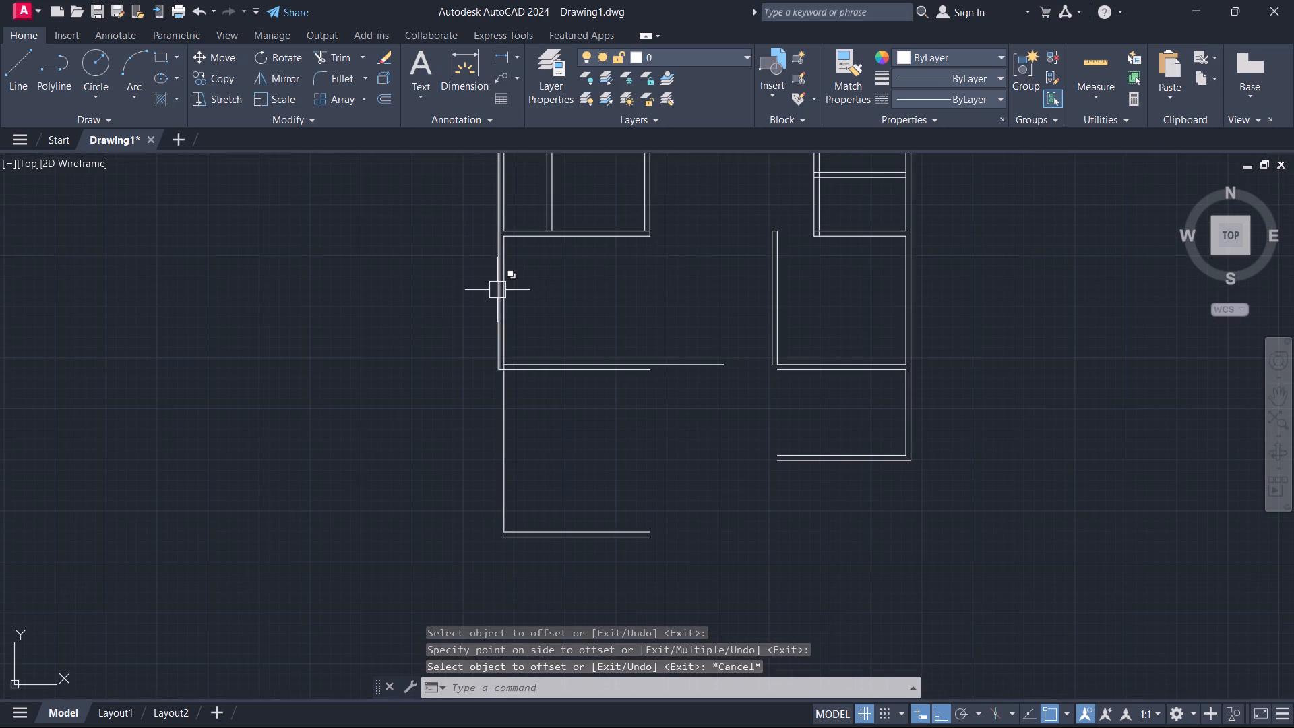
{"action": "key", "text": "f"}
{"action": "key", "text": "space"}
{"action": "scroll", "coordinate": [487, 323], "scroll_direction": "up", "scroll_amount": 2}
{"action": "left_click", "coordinate": [518, 353]}
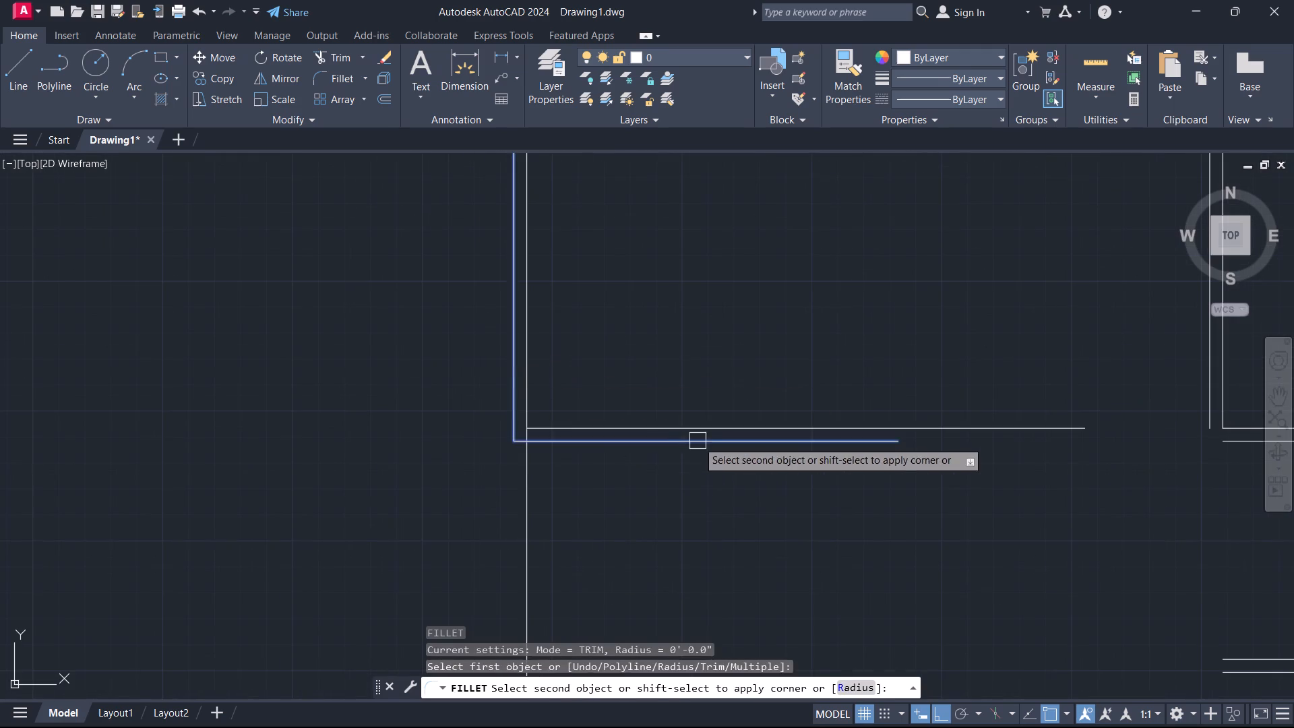
{"action": "middle_click_drag", "start_coordinate": [698, 441], "coordinate": [615, 183]}
{"action": "scroll", "coordinate": [576, 365], "scroll_direction": "down", "scroll_amount": 2}
{"action": "scroll", "coordinate": [536, 483], "scroll_direction": "up", "scroll_amount": 2}
{"action": "left_click", "coordinate": [545, 451]}
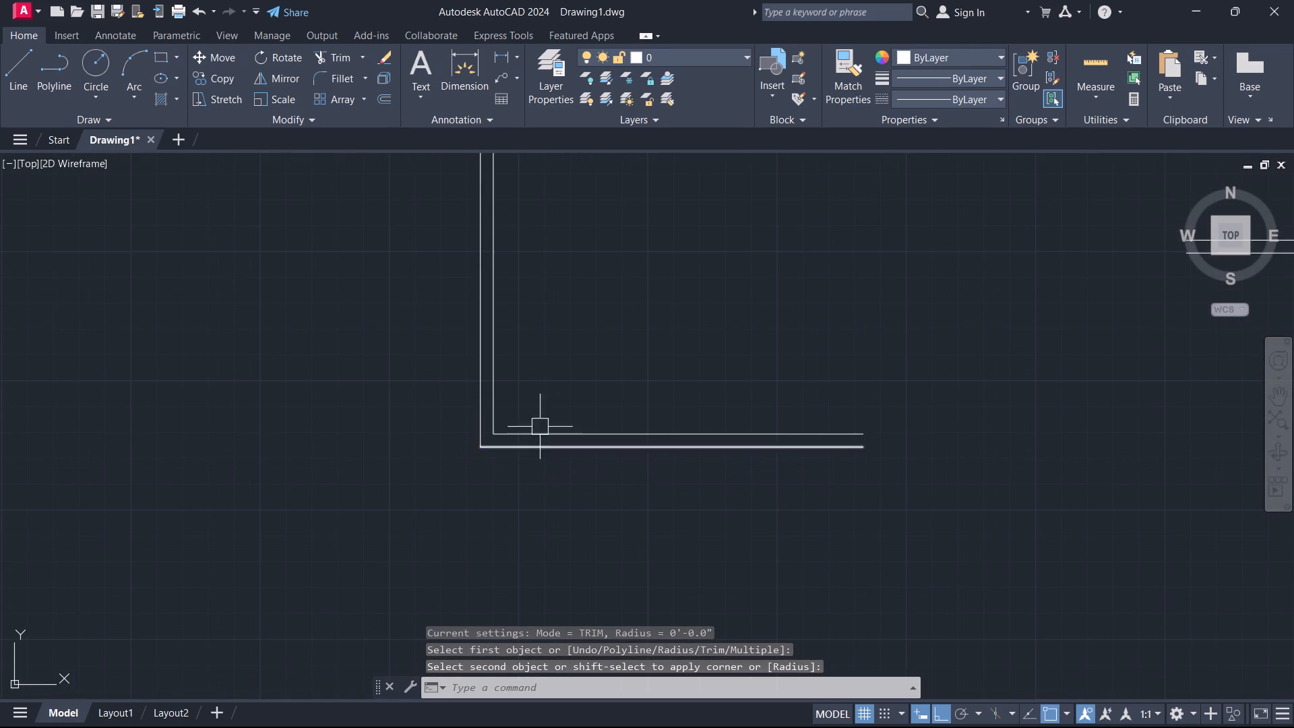
{"action": "scroll", "coordinate": [552, 386], "scroll_direction": "down", "scroll_amount": 3}
{"action": "middle_click_drag", "start_coordinate": [559, 366], "coordinate": [569, 419]}
{"action": "key", "text": "Escape"}
Trim the leftover wall lines where the lower-left room's upper wall meets the left exterior wall.
{"action": "scroll", "coordinate": [559, 404], "scroll_direction": "up", "scroll_amount": 2}
{"action": "scroll", "coordinate": [533, 297], "scroll_direction": "up", "scroll_amount": 3}
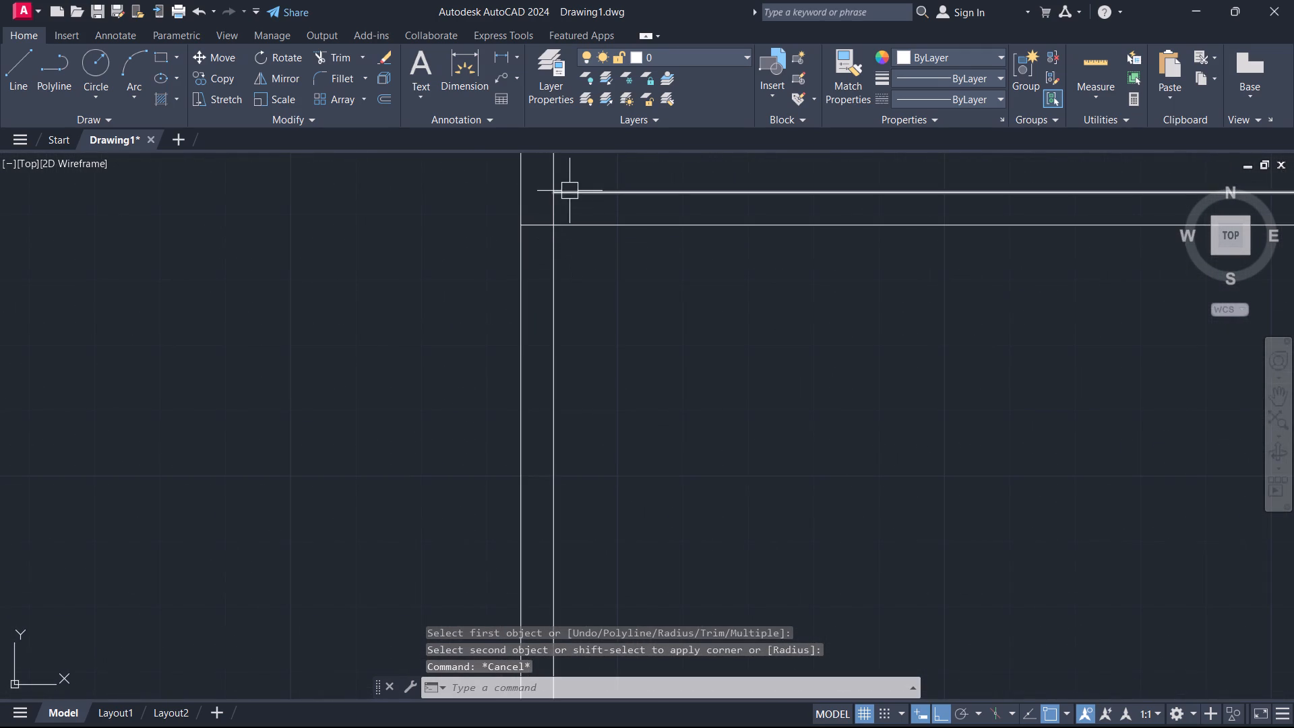
{"action": "scroll", "coordinate": [569, 191], "scroll_direction": "up", "scroll_amount": 2}
{"action": "type", "text": "tr"}
{"action": "key", "text": "space"}
{"action": "left_click", "coordinate": [543, 235]}
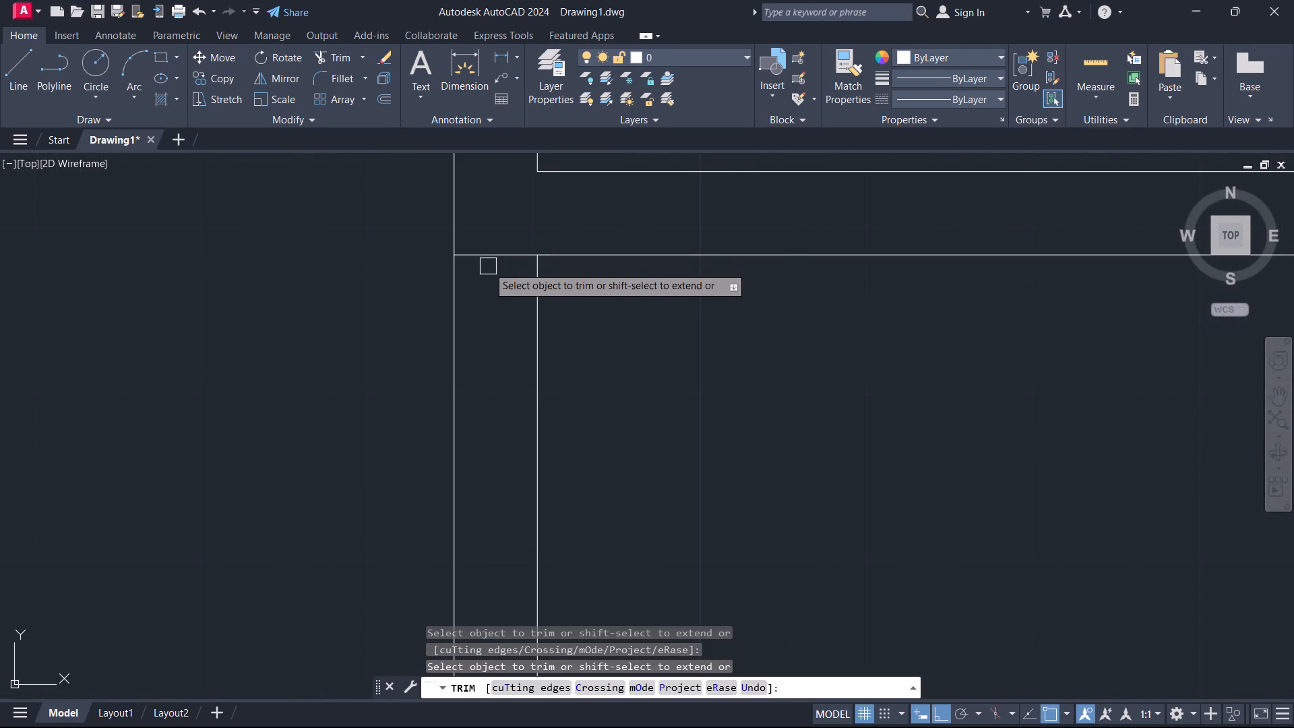
{"action": "left_click", "coordinate": [496, 257]}
{"action": "key", "text": "Escape"}
Offset the left exterior wall's inner line 10' to the right inside the lower-left room.
{"action": "scroll", "coordinate": [638, 385], "scroll_direction": "down", "scroll_amount": 3}
{"action": "middle_click_drag", "start_coordinate": [650, 385], "coordinate": [619, 276]}
{"action": "scroll", "coordinate": [619, 275], "scroll_direction": "down", "scroll_amount": 1}
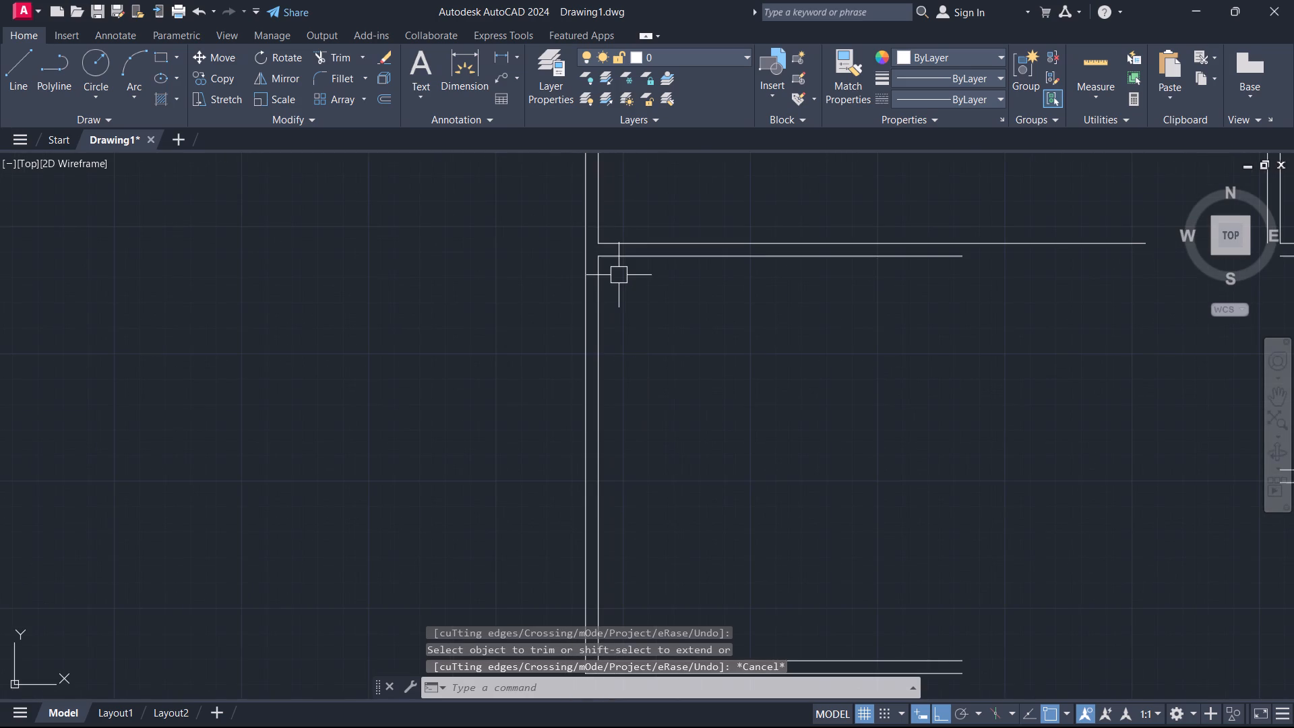
{"action": "key", "text": "o"}
{"action": "key", "text": "space"}
{"action": "key", "text": "1"}
{"action": "type", "text": "0'"}
{"action": "key", "text": "Return"}
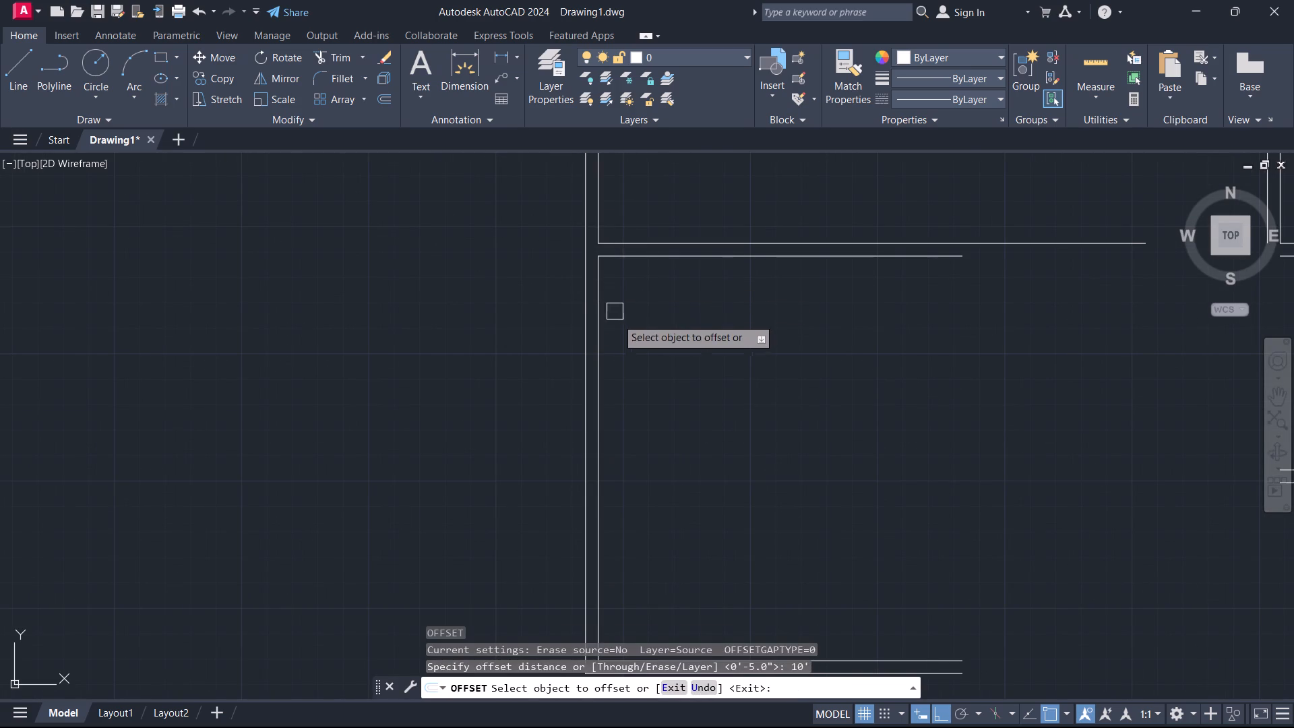
{"action": "left_click", "coordinate": [595, 388]}
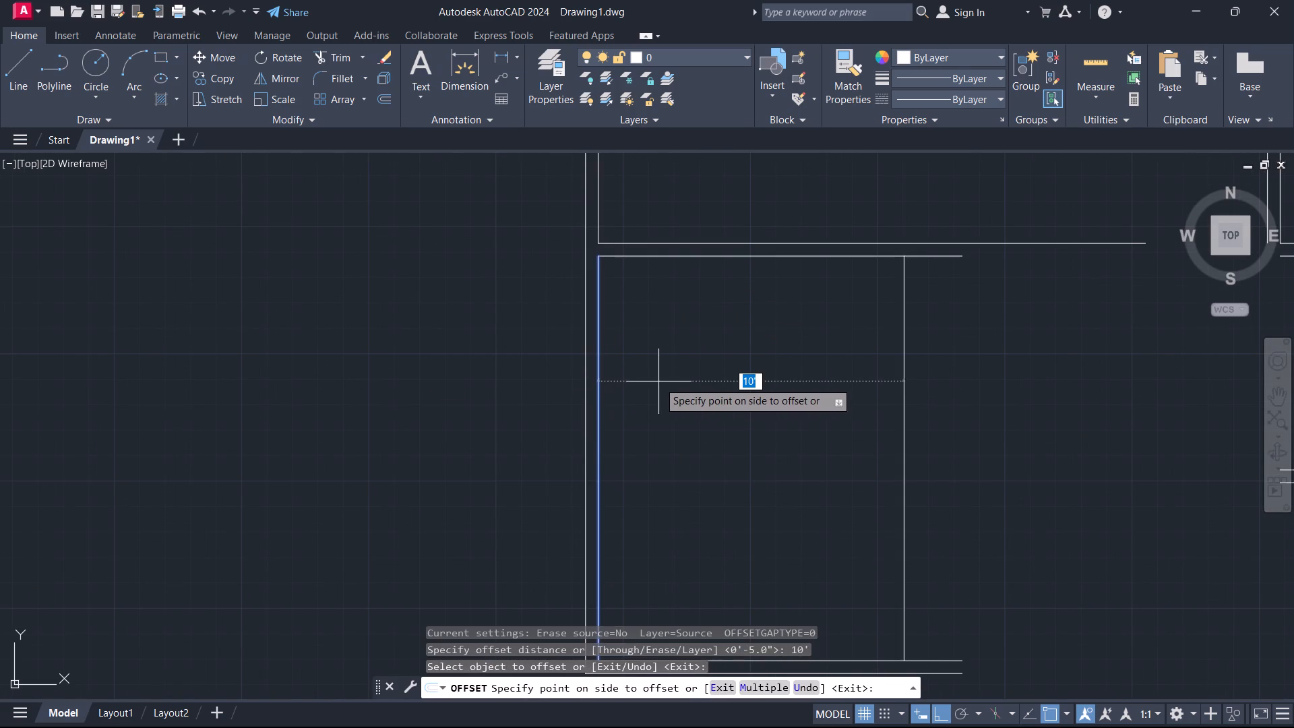
{"action": "scroll", "coordinate": [698, 386], "scroll_direction": "down", "scroll_amount": 3}
{"action": "middle_click_drag", "start_coordinate": [712, 382], "coordinate": [667, 362]}
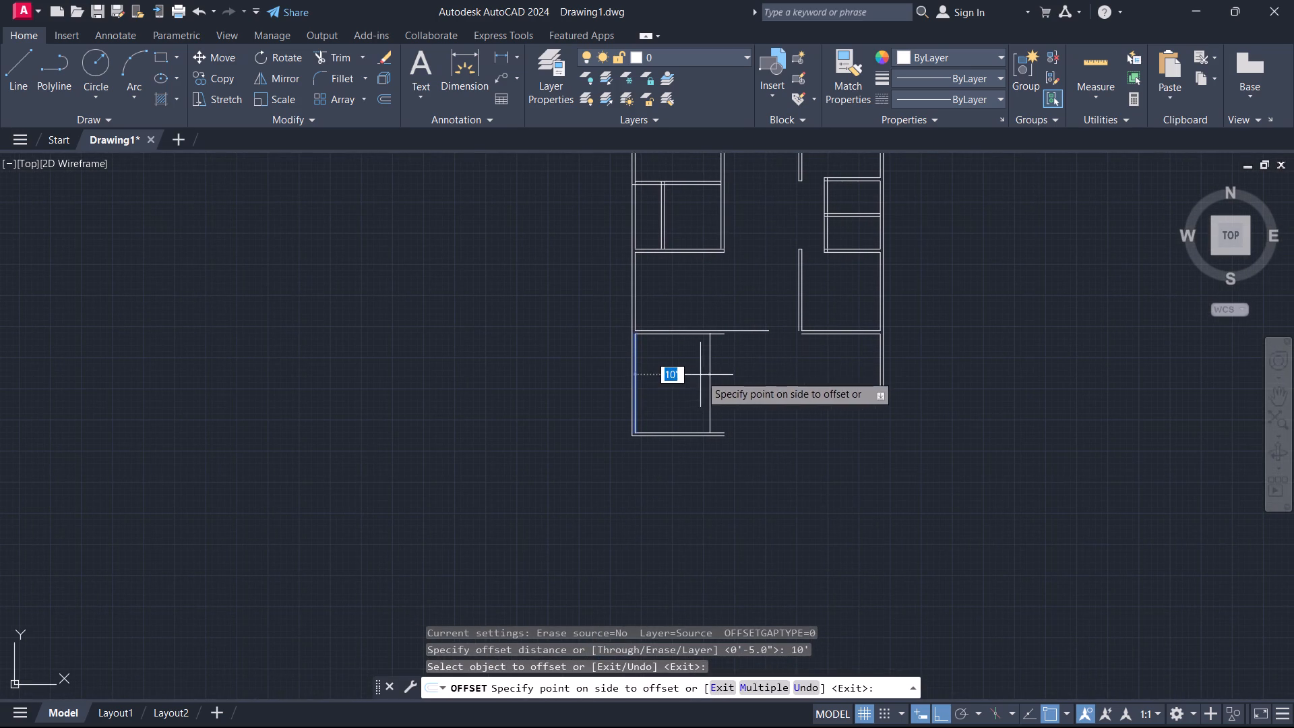
{"action": "left_click", "coordinate": [700, 375]}
{"action": "key", "text": "Escape"}
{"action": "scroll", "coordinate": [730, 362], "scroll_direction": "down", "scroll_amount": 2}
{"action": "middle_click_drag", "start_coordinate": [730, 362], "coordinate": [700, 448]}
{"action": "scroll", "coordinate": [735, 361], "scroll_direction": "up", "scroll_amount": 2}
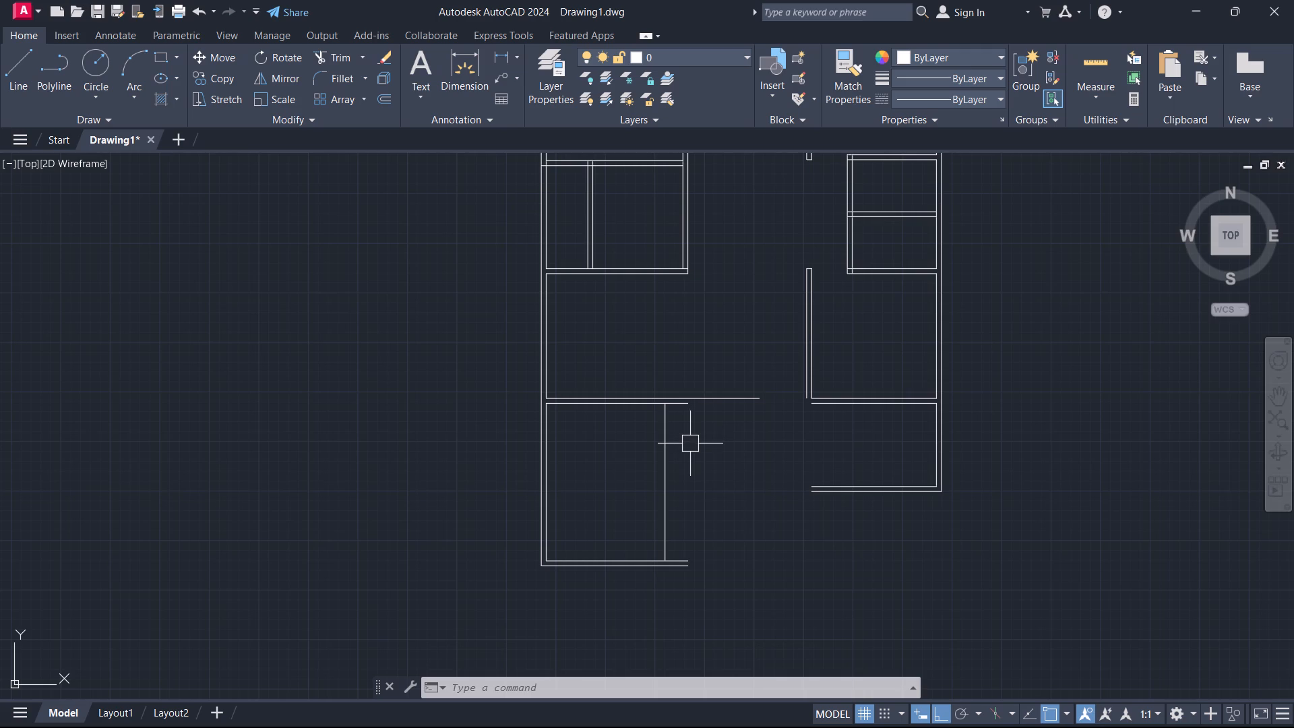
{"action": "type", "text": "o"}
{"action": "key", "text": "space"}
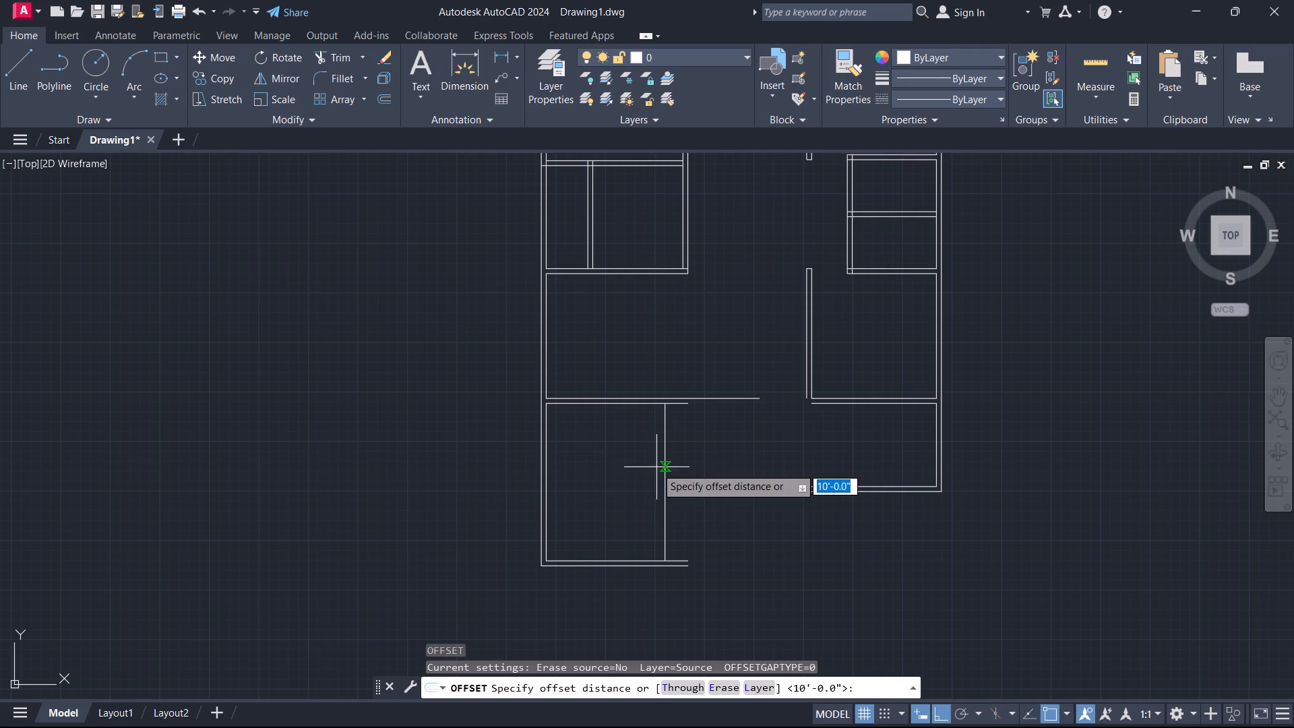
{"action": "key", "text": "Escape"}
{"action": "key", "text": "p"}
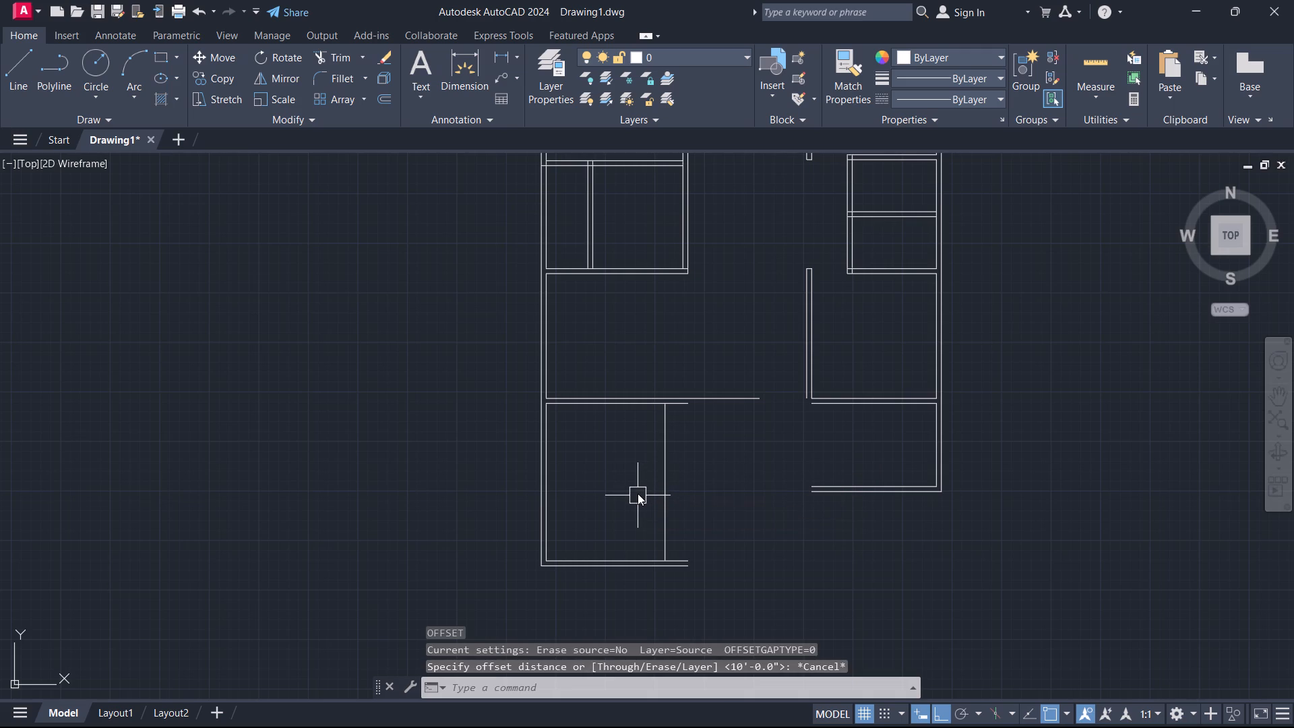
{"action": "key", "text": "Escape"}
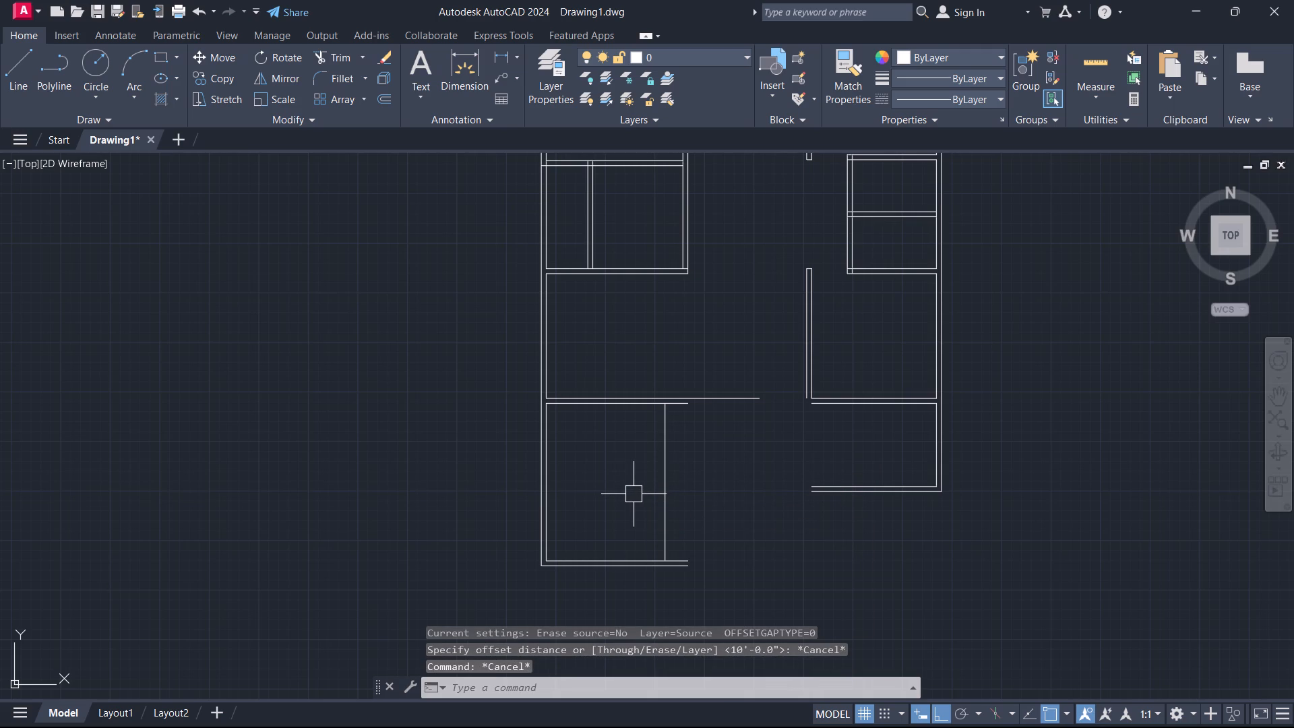
Trim the lower line of the lower-left room's upper wall where it extends right past the 10' offset line.
{"action": "scroll", "coordinate": [657, 412], "scroll_direction": "up", "scroll_amount": 2}
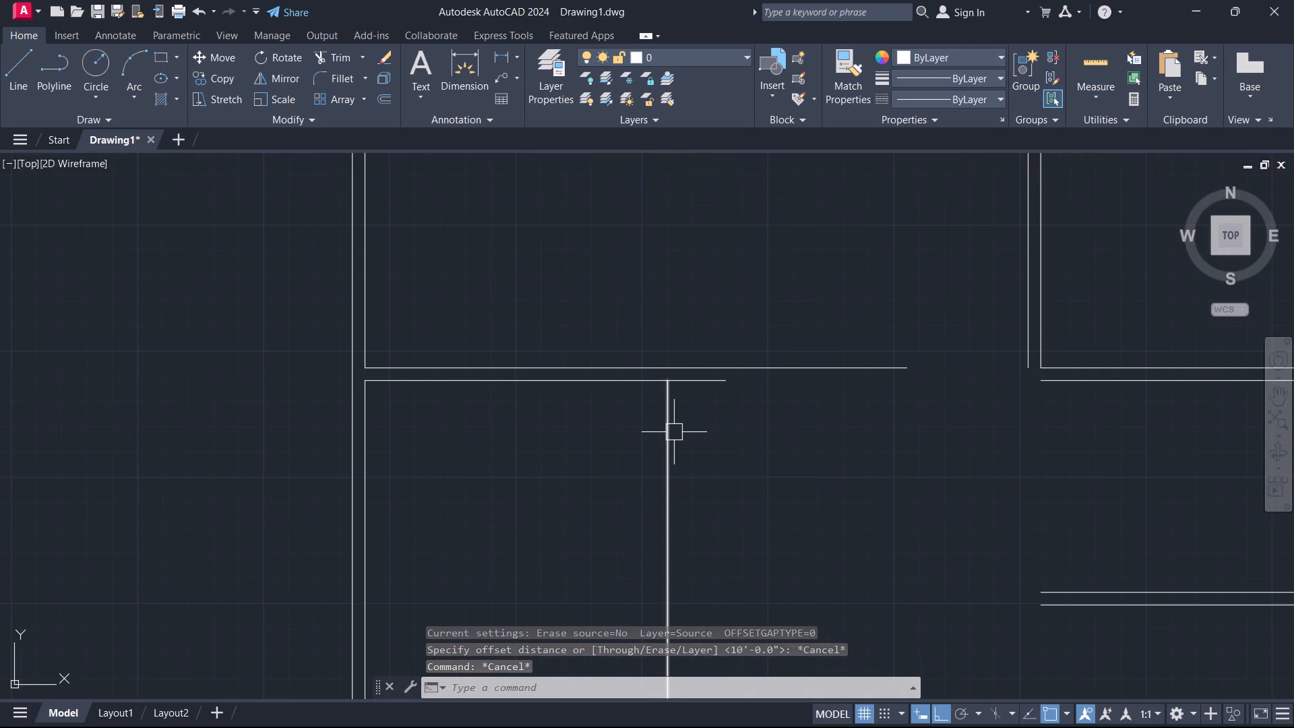
{"action": "key", "text": "t"}
{"action": "key", "text": "r"}
{"action": "key", "text": "space"}
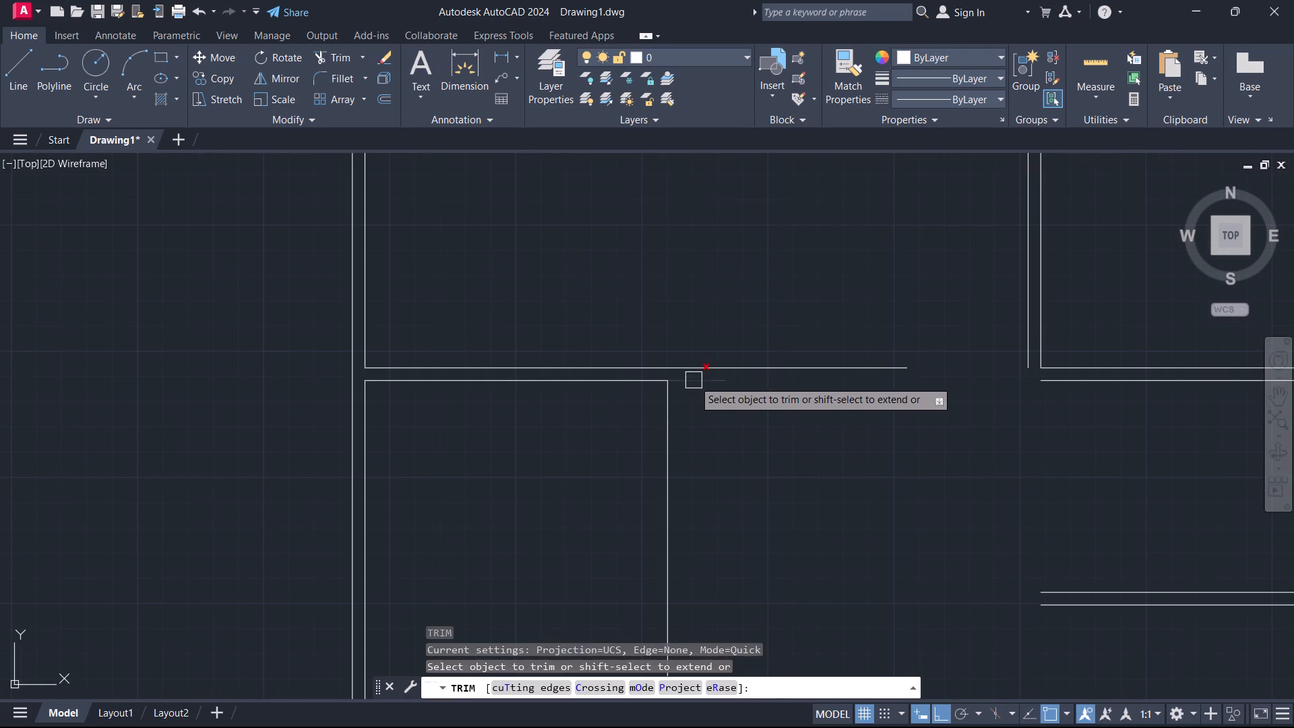
{"action": "left_click", "coordinate": [694, 380]}
{"action": "key", "text": "Escape"}
Offset the upper line of the lower-left room's upper wall 9" downward.
{"action": "type", "text": "o"}
{"action": "key", "text": "space"}
{"action": "key", "text": "9"}
{"action": "key", "text": "Return"}
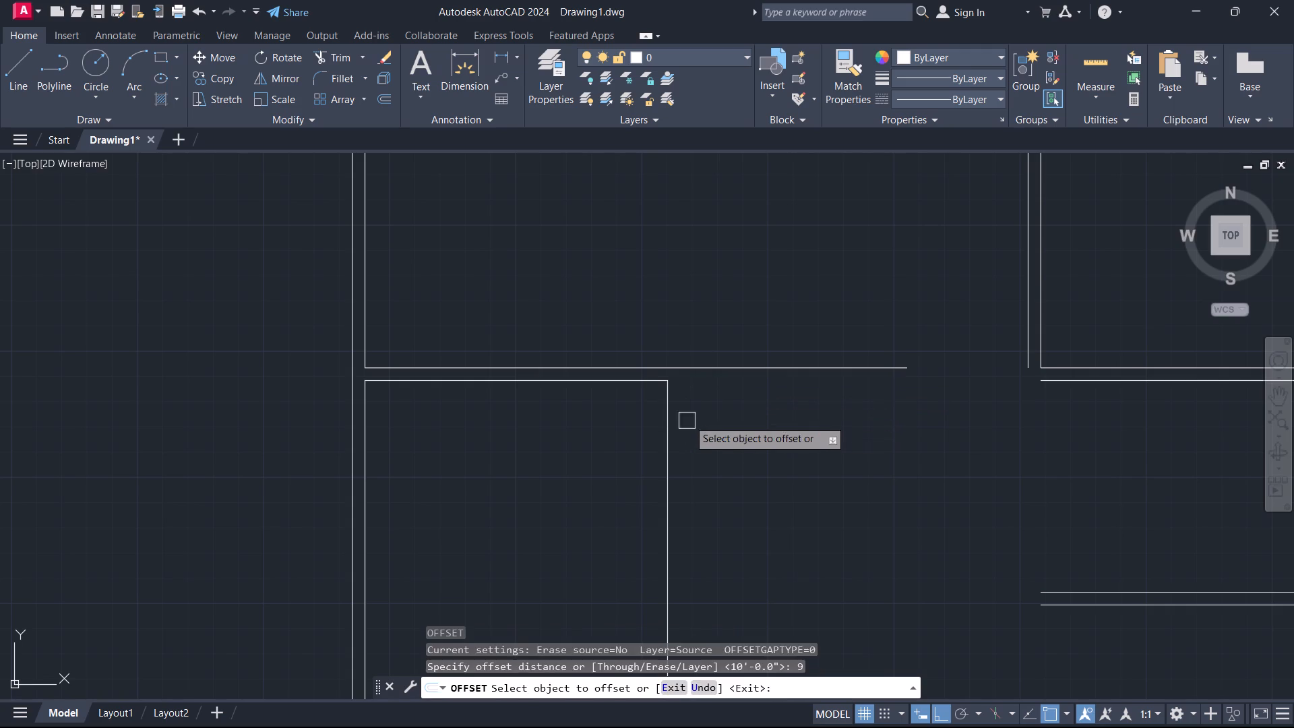
{"action": "left_click", "coordinate": [745, 371]}
{"action": "left_click", "coordinate": [727, 427]}
{"action": "key", "text": "Escape"}
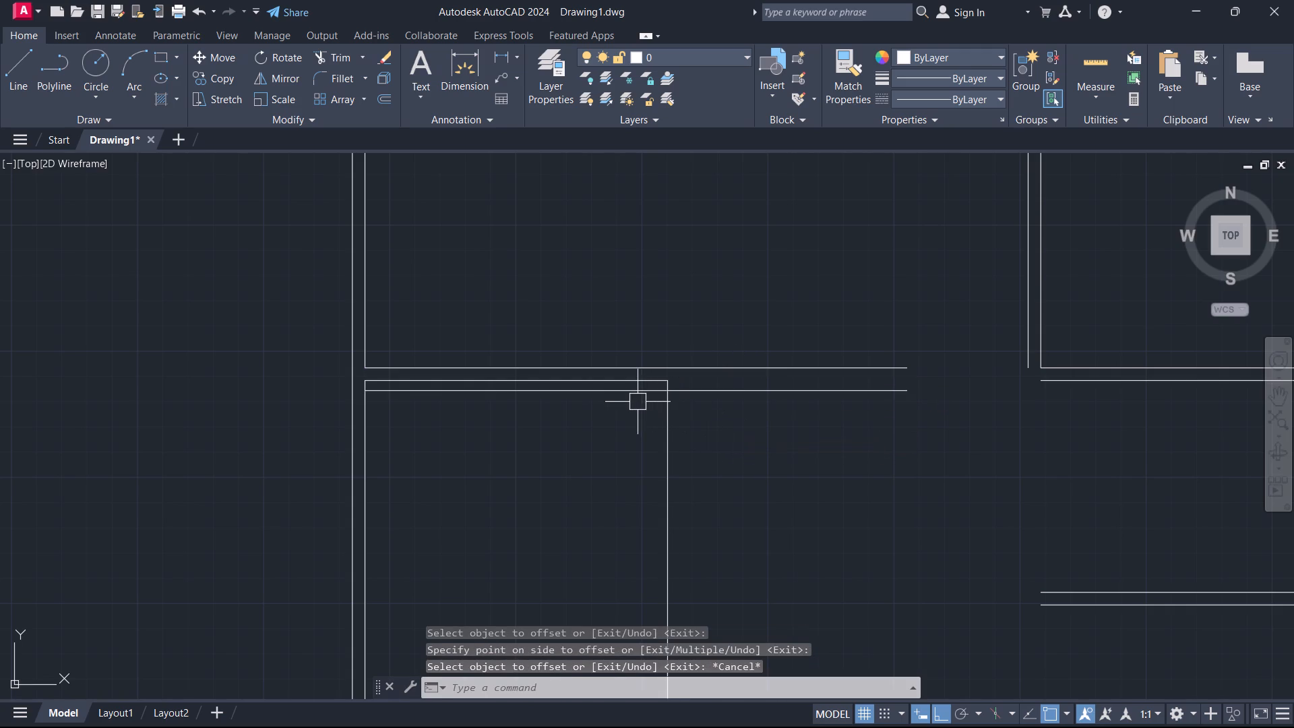
Trim the part of the 9" offset line that lies inside the lower-left room.
{"action": "type", "text": "tr"}
{"action": "key", "text": "space"}
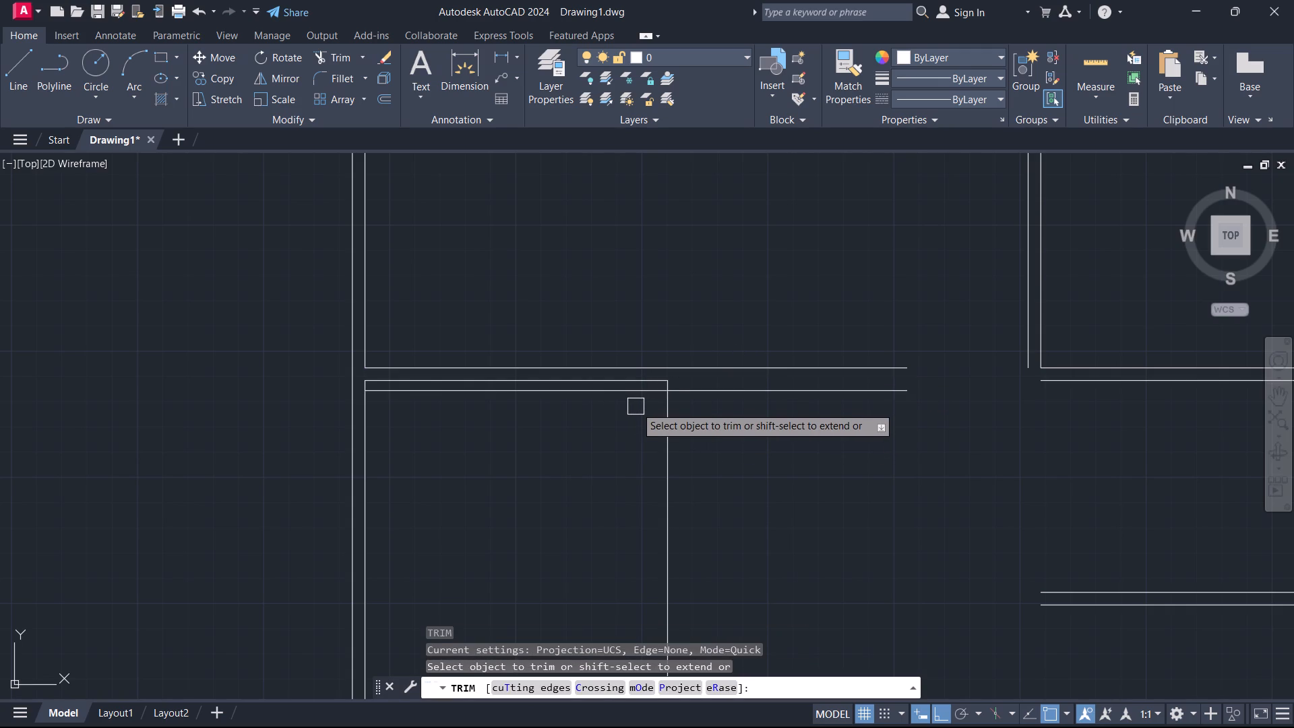
{"action": "left_click", "coordinate": [626, 396]}
{"action": "key", "text": "Escape"}
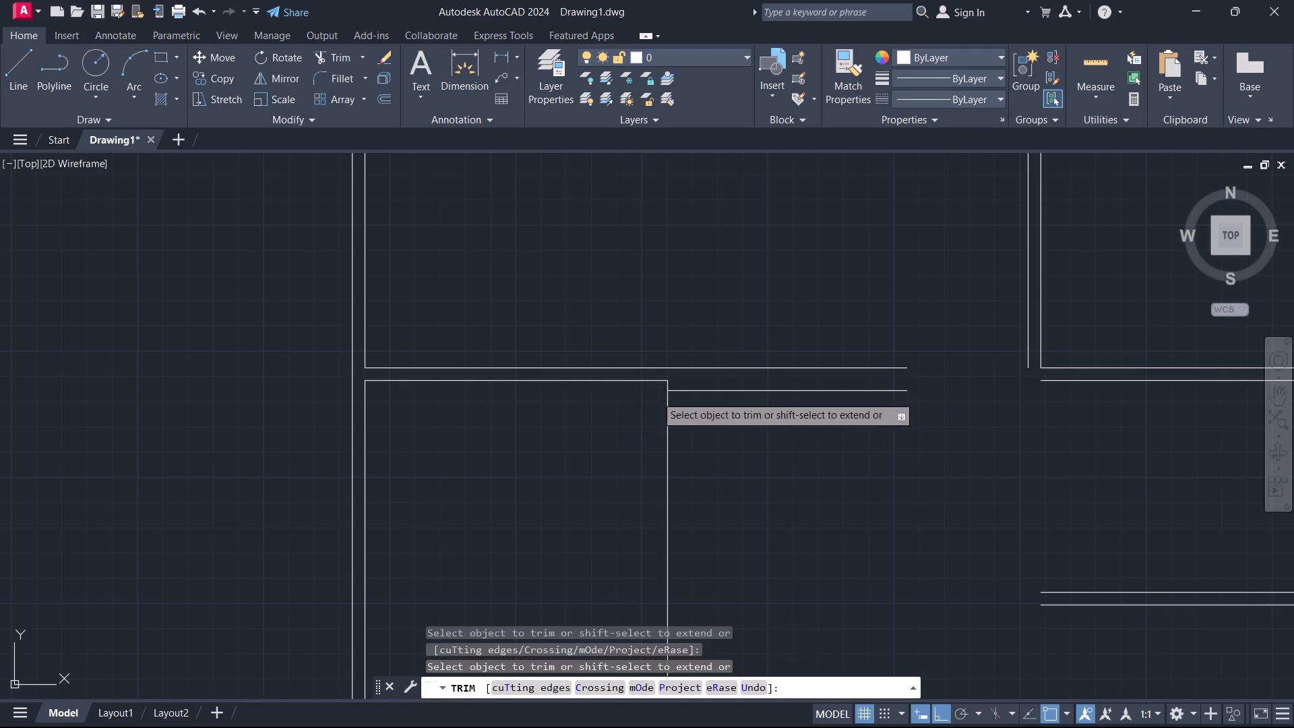
{"action": "key", "text": "Escape"}
{"action": "key", "text": "p"}
{"action": "key", "text": "Escape"}
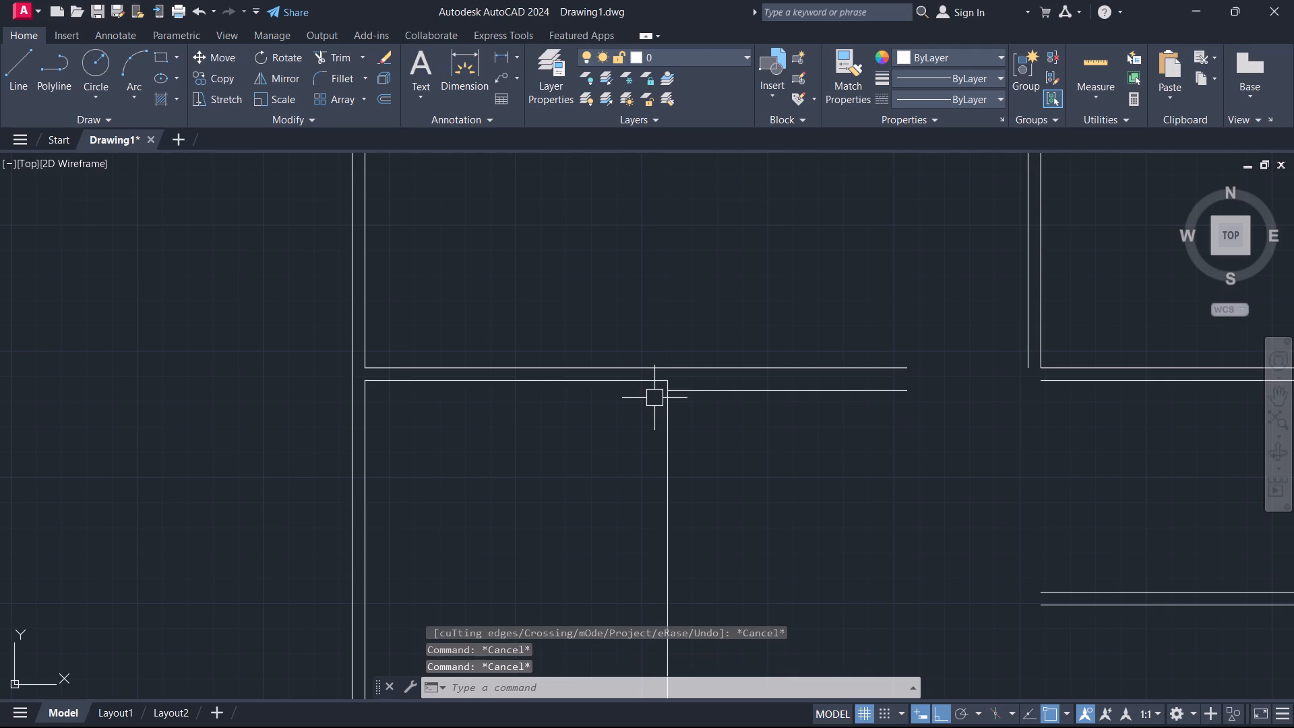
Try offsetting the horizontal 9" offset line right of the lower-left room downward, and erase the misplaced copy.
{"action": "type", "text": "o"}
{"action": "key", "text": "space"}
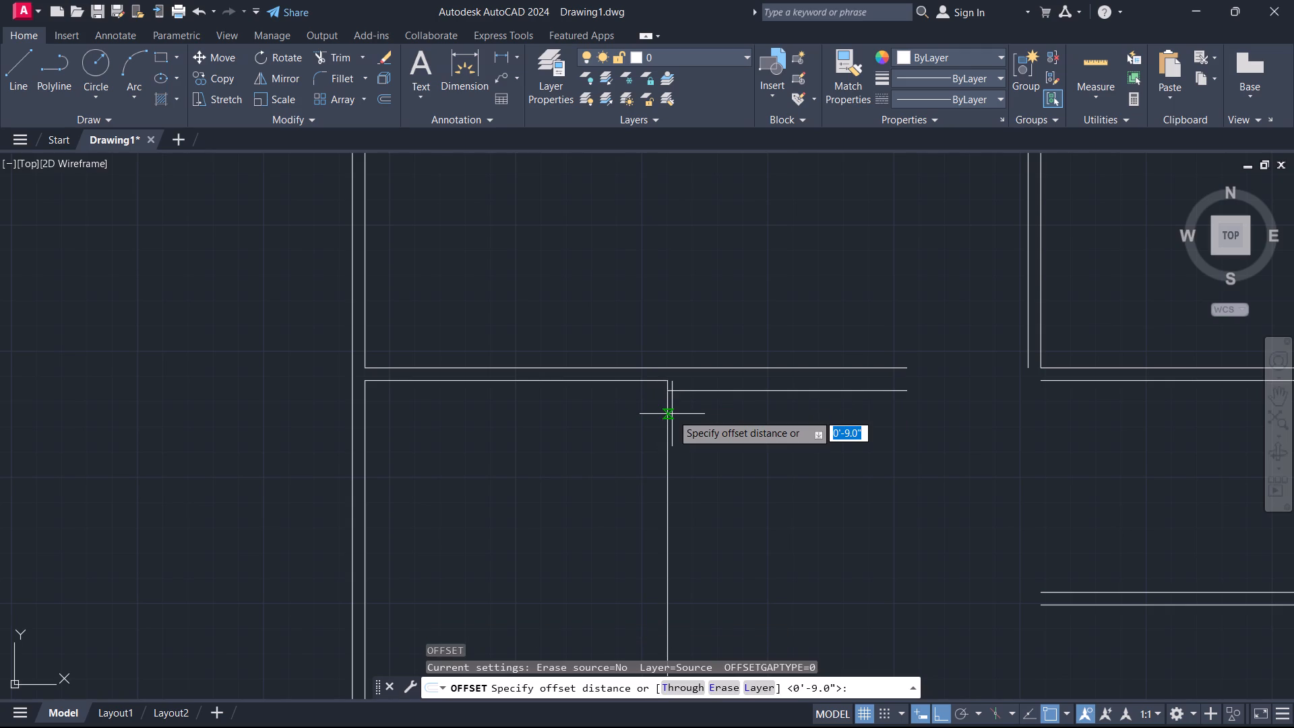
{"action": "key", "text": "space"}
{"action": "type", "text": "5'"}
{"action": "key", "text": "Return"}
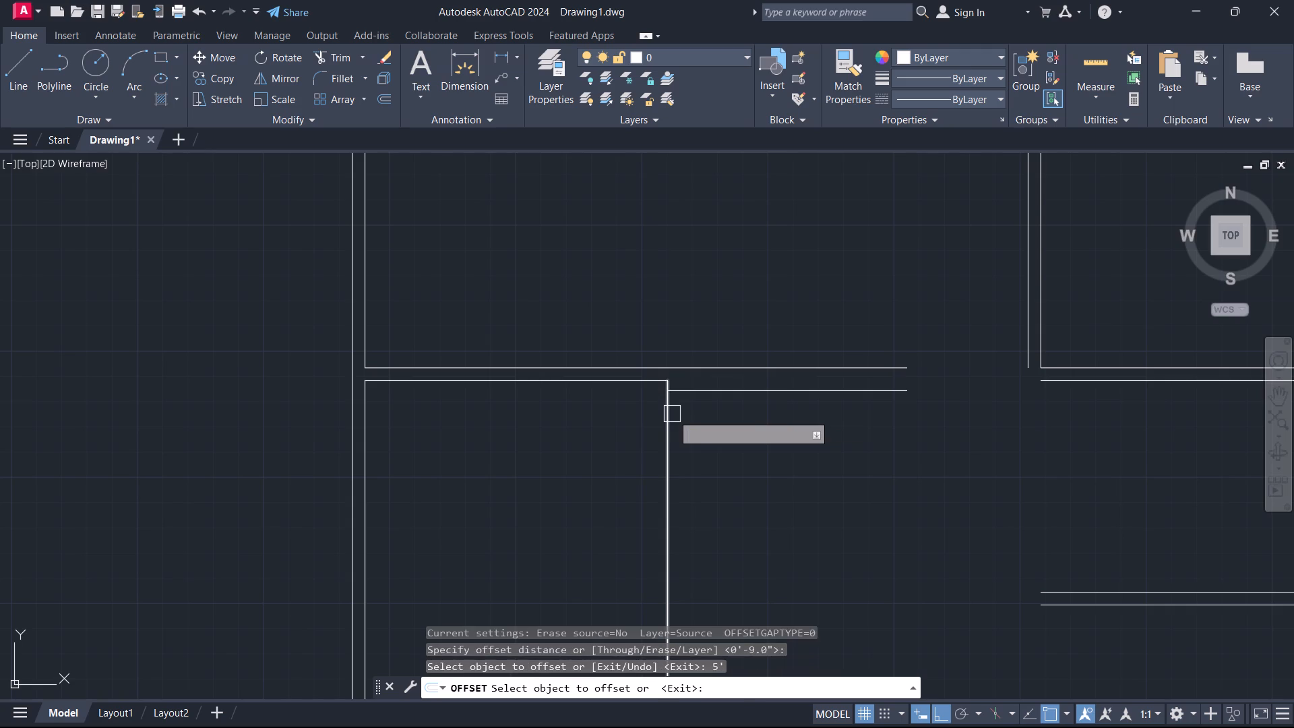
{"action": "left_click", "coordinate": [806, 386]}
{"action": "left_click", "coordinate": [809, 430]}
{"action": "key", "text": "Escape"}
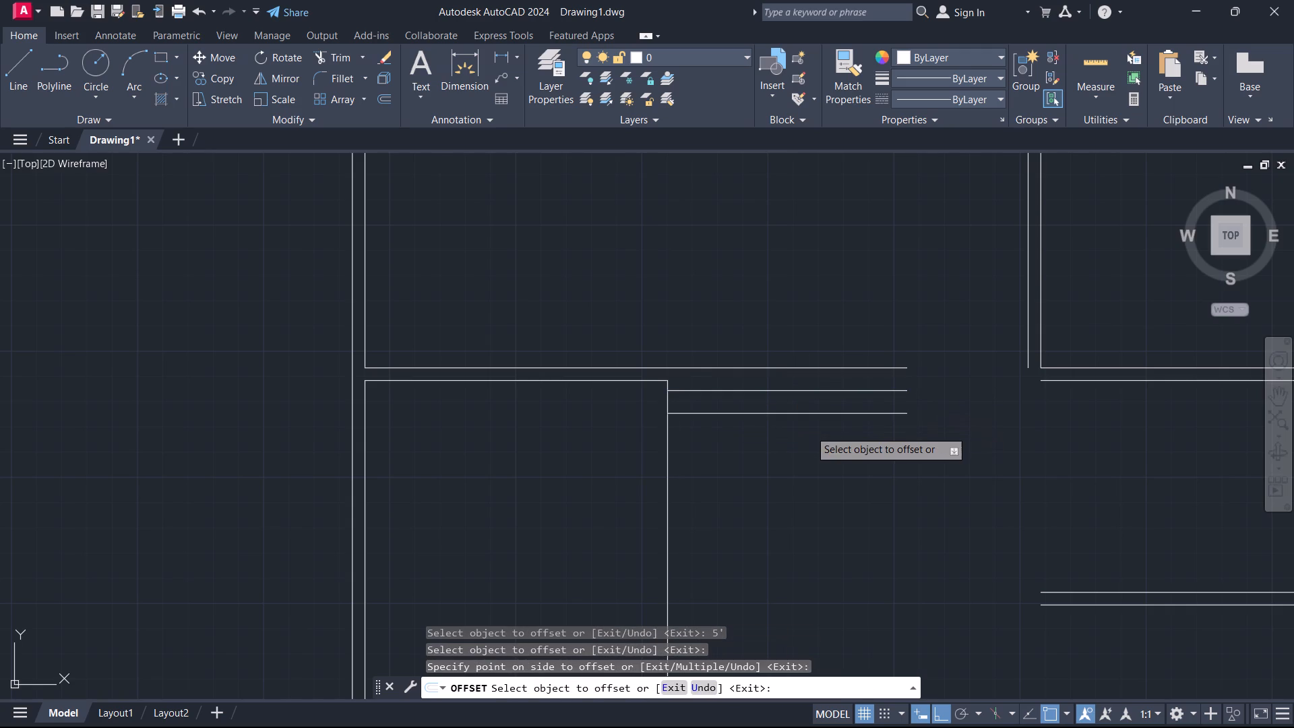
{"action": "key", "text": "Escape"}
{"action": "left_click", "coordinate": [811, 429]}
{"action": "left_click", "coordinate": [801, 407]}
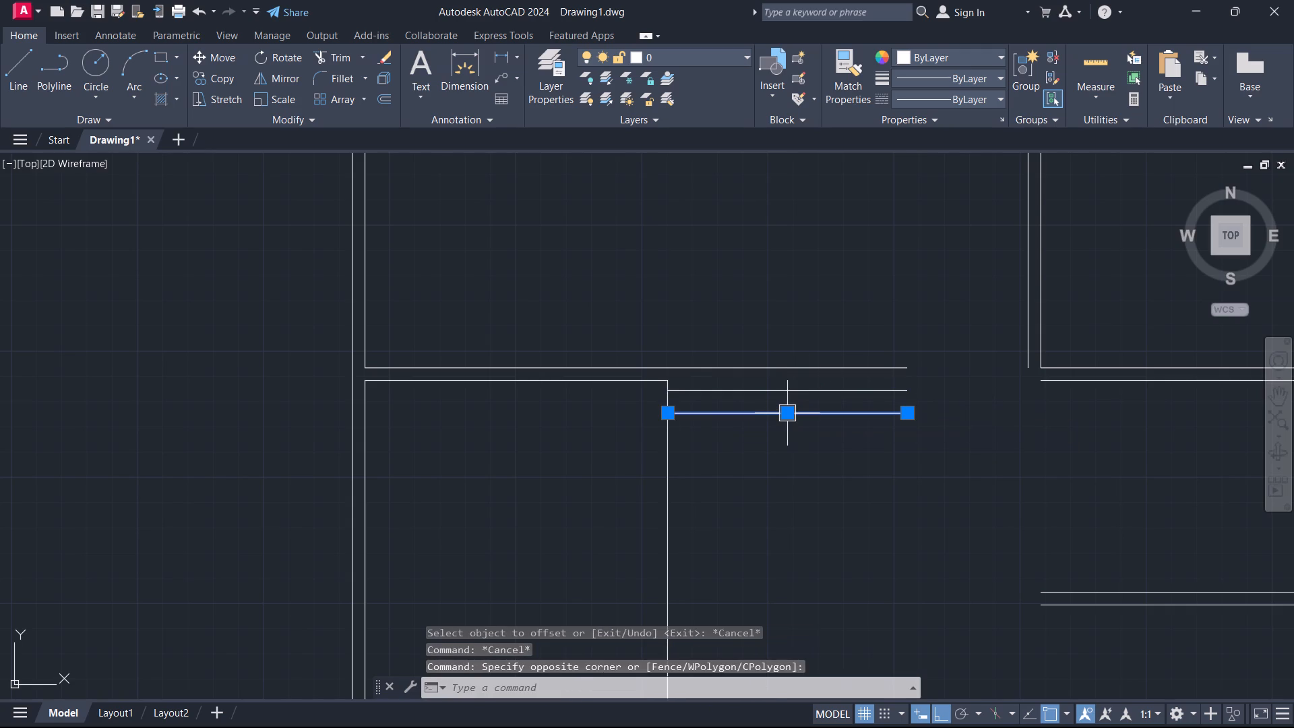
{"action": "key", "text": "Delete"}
Offset the horizontal 9" offset line right of the lower-left room 5' downward.
{"action": "type", "text": "o 5'"}
{"action": "key", "text": "Return"}
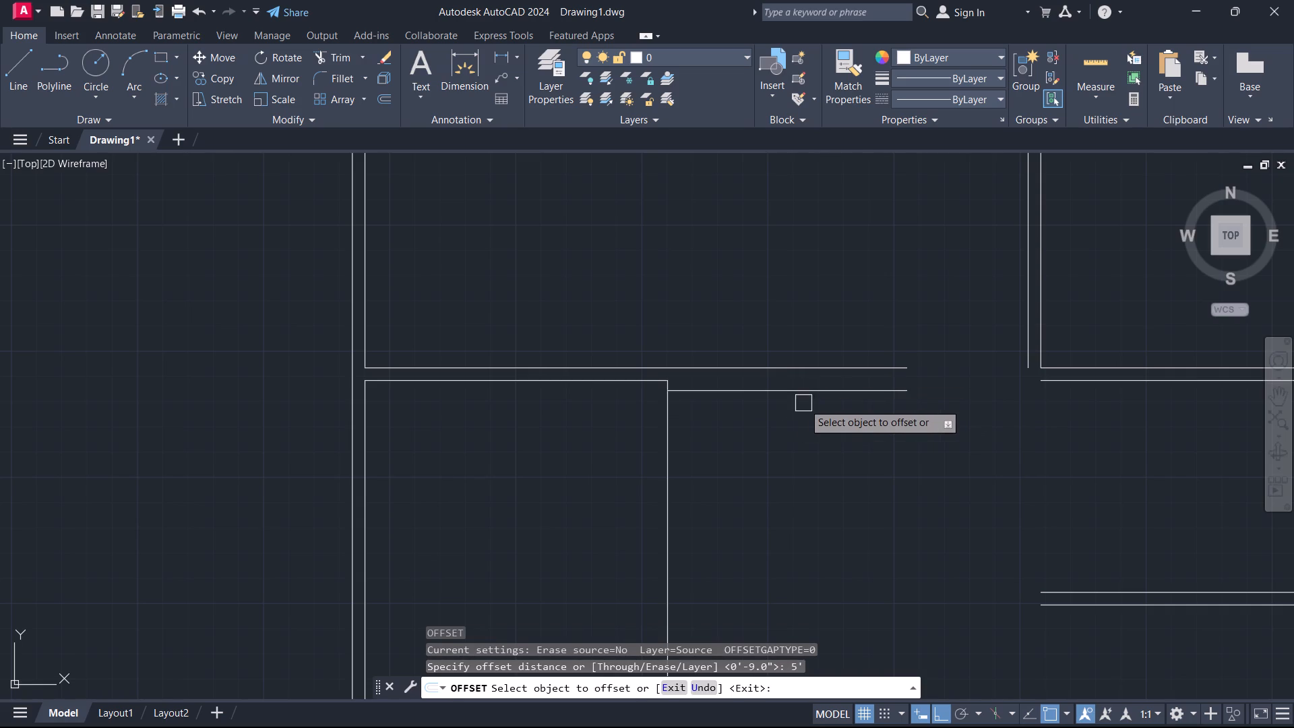
{"action": "left_click_drag", "start_coordinate": [804, 394], "coordinate": [803, 402]}
{"action": "left_click", "coordinate": [791, 437]}
{"action": "key", "text": "Escape"}
Offset the lower-left room's right wall line 9" to the right.
{"action": "type", "text": "o"}
{"action": "key", "text": "space"}
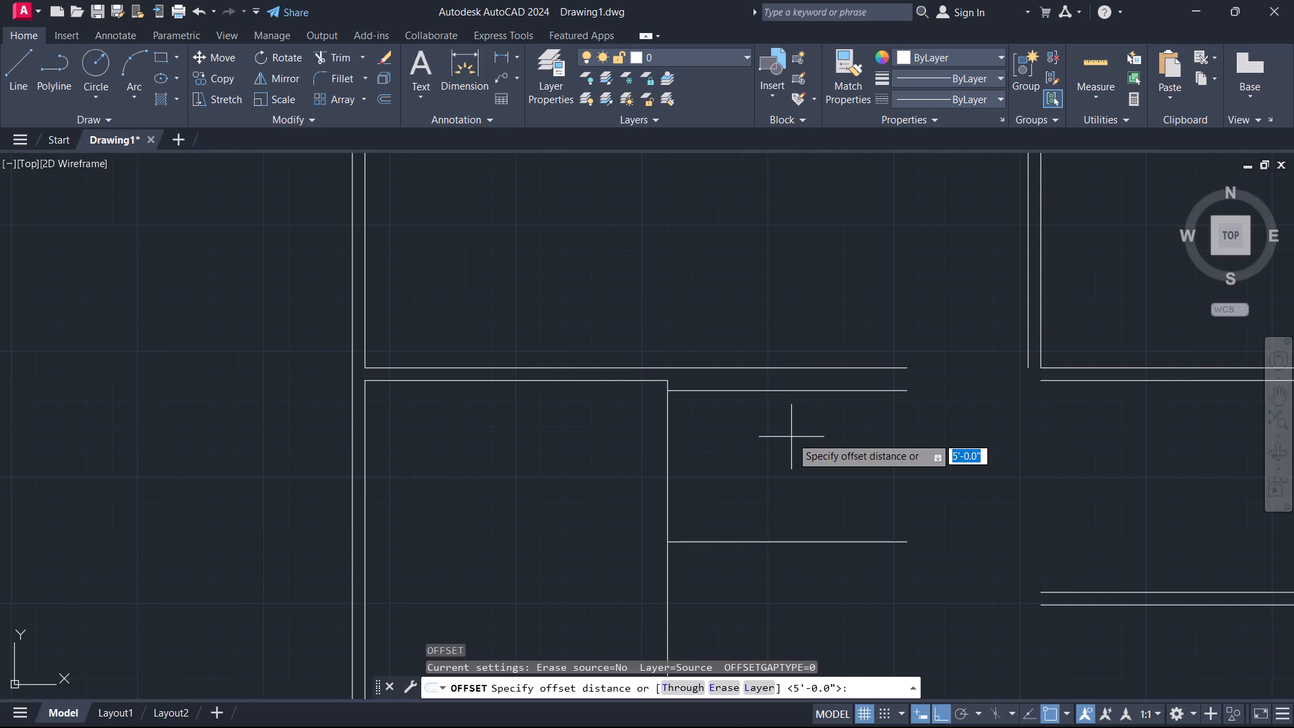
{"action": "key", "text": "9"}
{"action": "key", "text": "Return"}
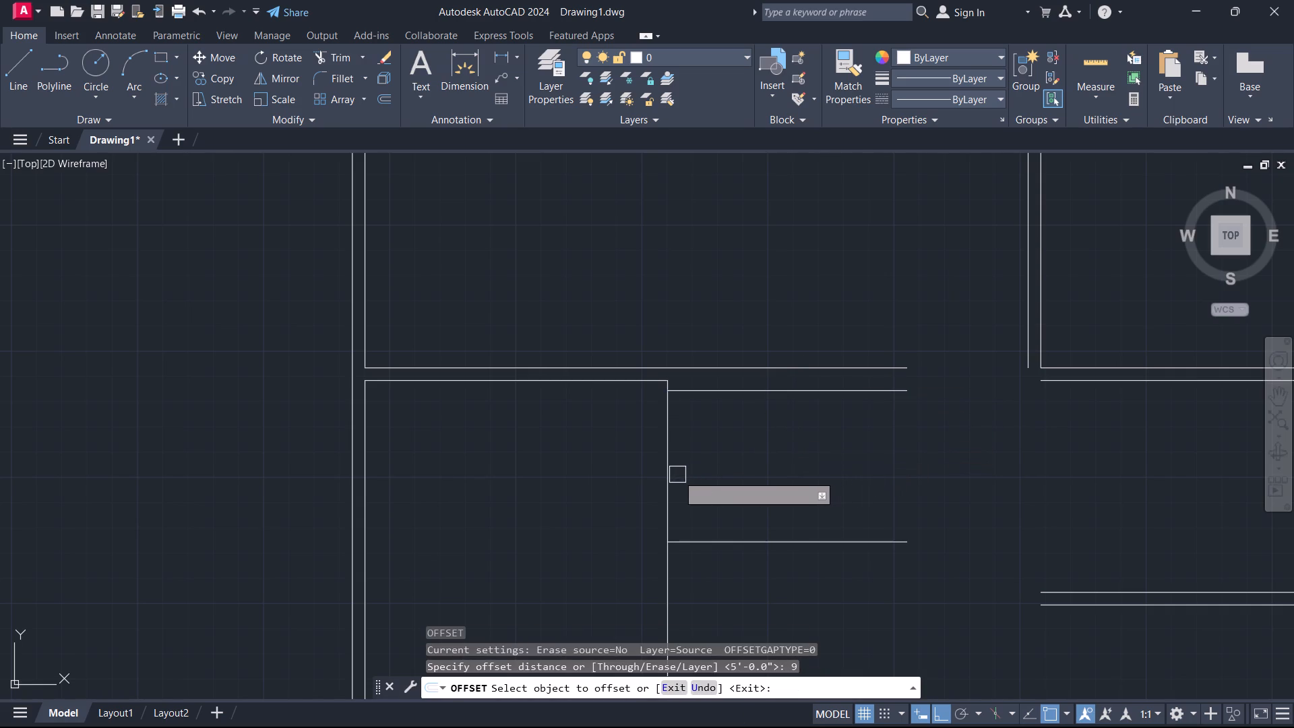
{"action": "left_click", "coordinate": [672, 472]}
{"action": "left_click", "coordinate": [703, 466]}
{"action": "key", "text": "Escape"}
Offset the new horizontal line, 5' below the small room's top line, 9" downward.
{"action": "type", "text": "o"}
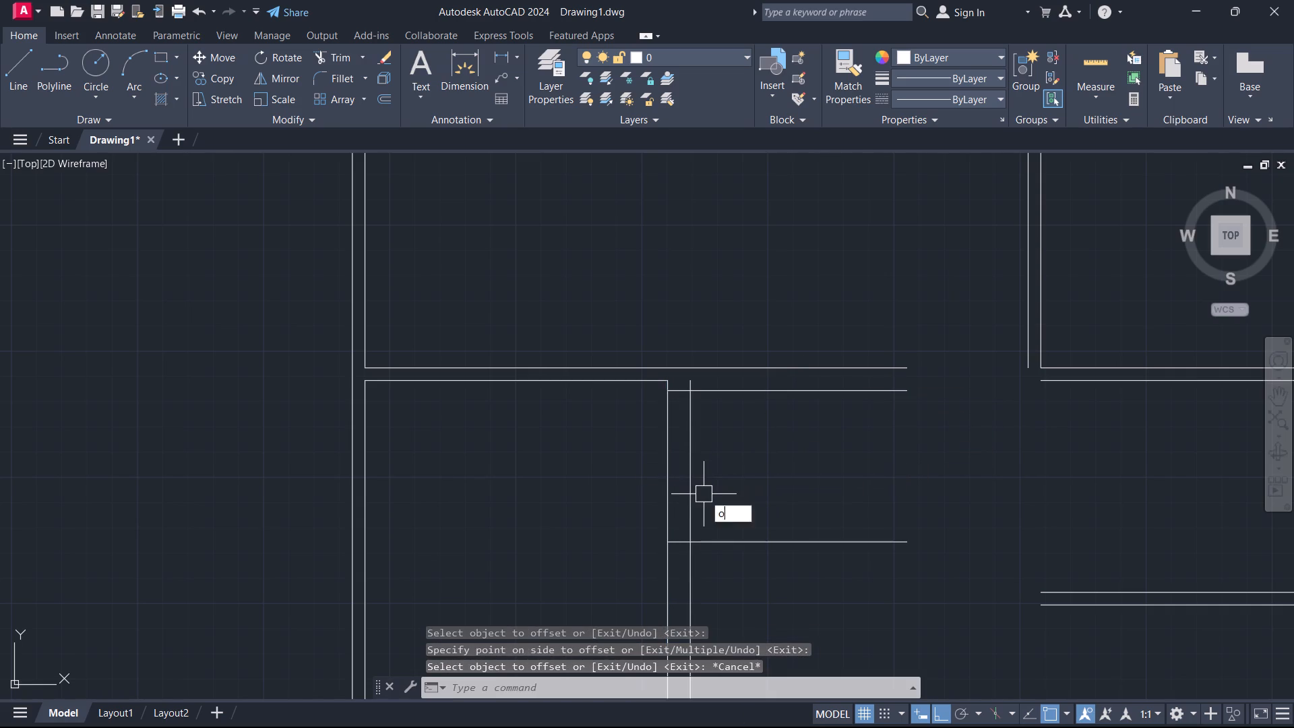
{"action": "key", "text": "space"}
{"action": "key", "text": "9"}
{"action": "key", "text": "Return"}
{"action": "left_click_drag", "start_coordinate": [712, 543], "coordinate": [711, 550]}
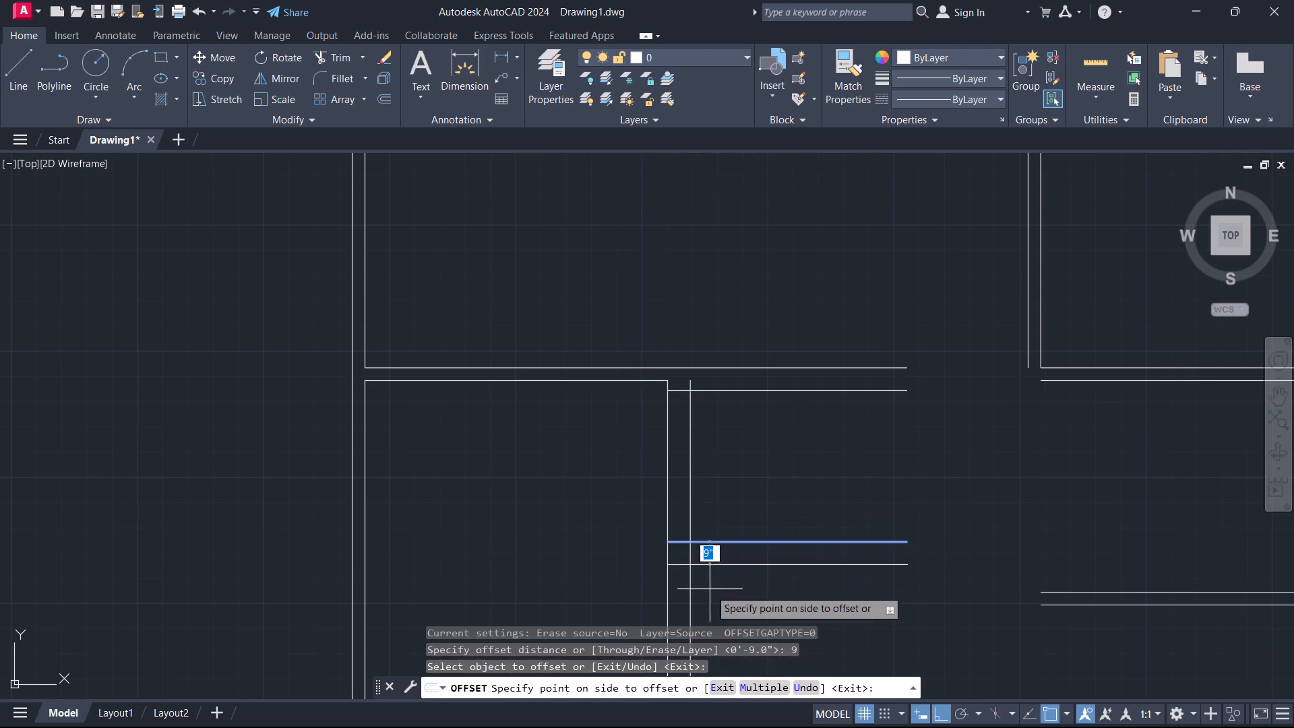
{"action": "left_click", "coordinate": [710, 589]}
{"action": "key", "text": "Escape"}
Fillet the small room's left vertical line with its inner bottom line and its top line into square corners.
{"action": "middle_click_drag", "start_coordinate": [745, 563], "coordinate": [819, 458]}
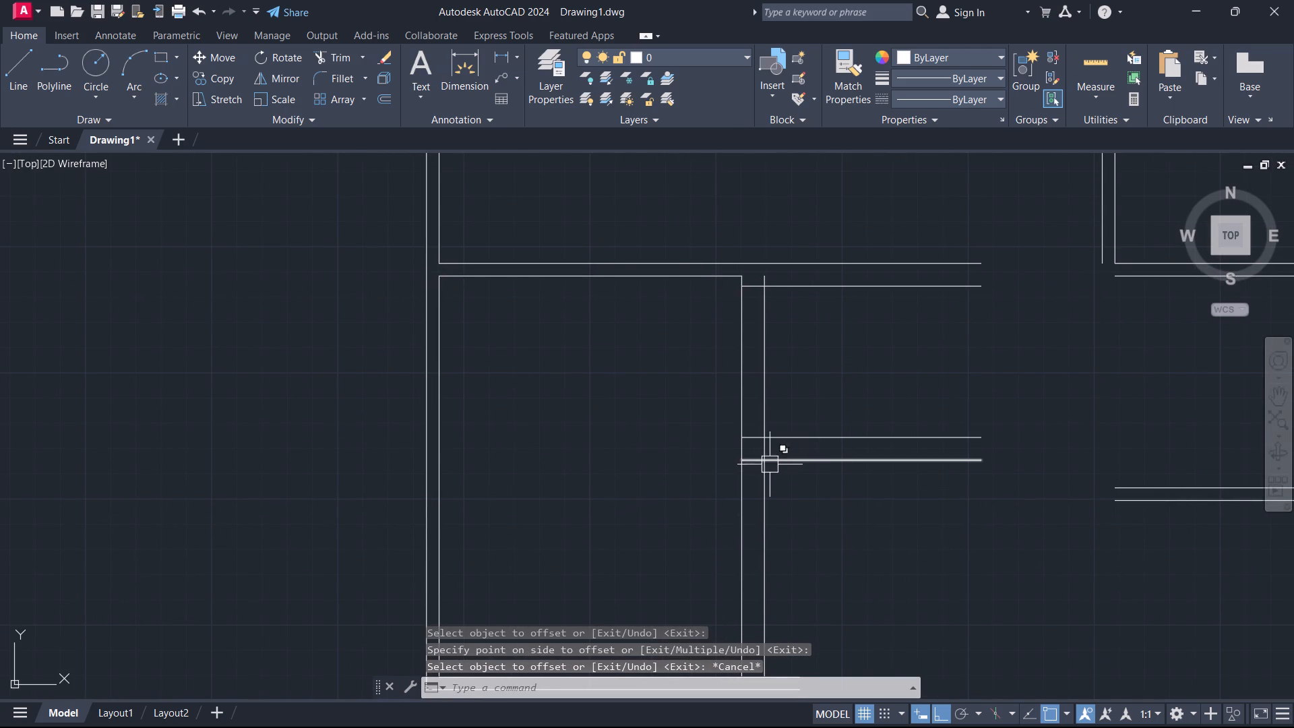
{"action": "key", "text": "f"}
{"action": "key", "text": "space"}
{"action": "left_click", "coordinate": [763, 423]}
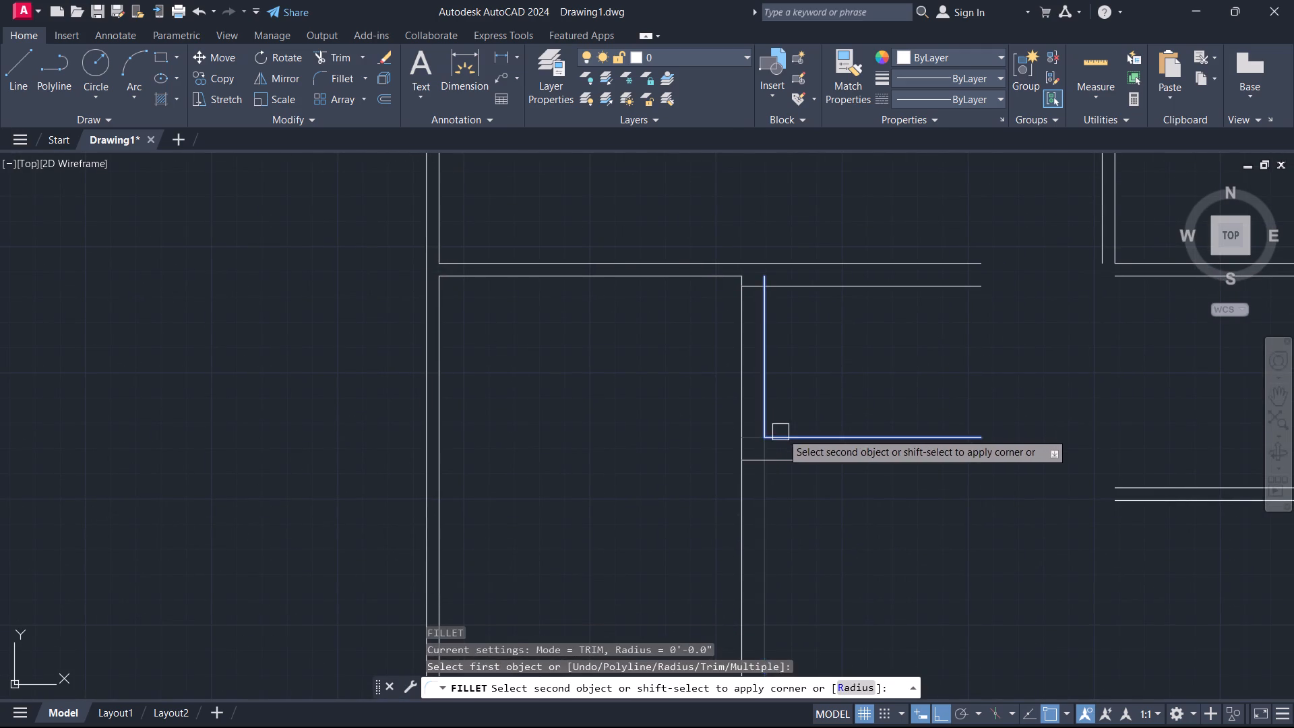
{"action": "left_click", "coordinate": [783, 433]}
{"action": "key", "text": "space"}
{"action": "left_click", "coordinate": [760, 333]}
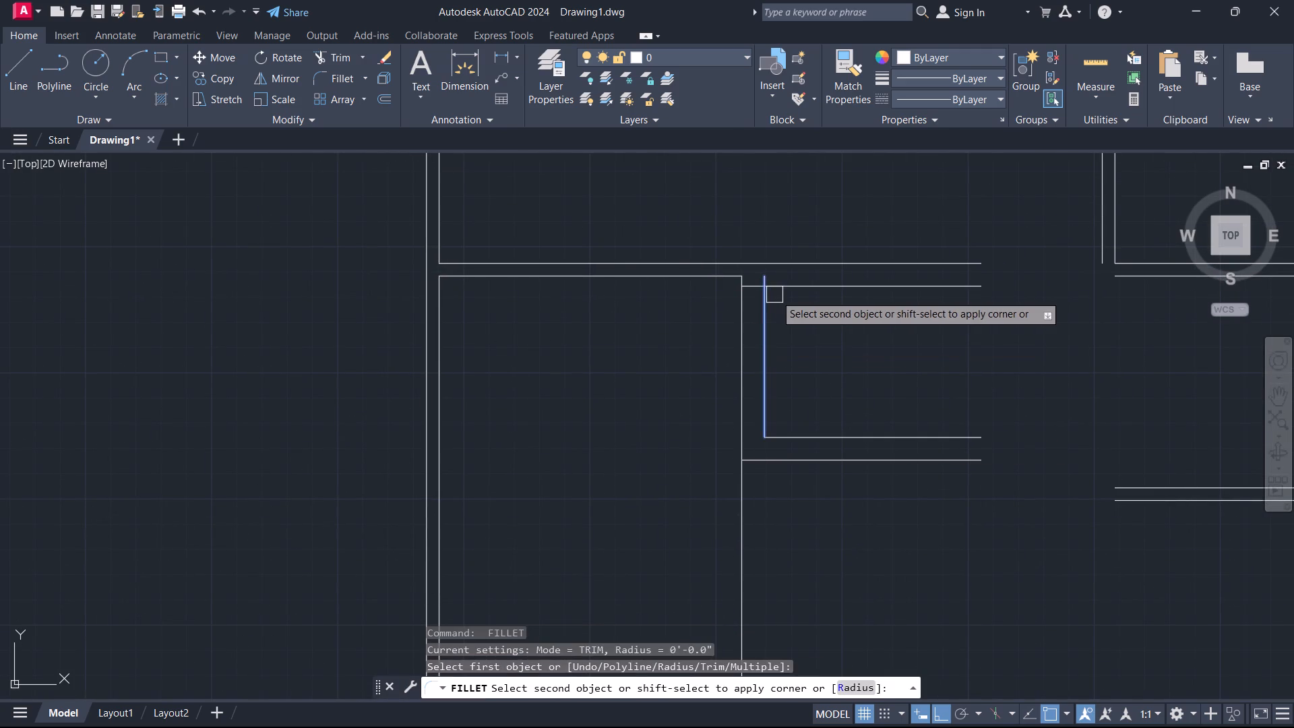
{"action": "left_click", "coordinate": [782, 291]}
{"action": "key", "text": "Escape"}
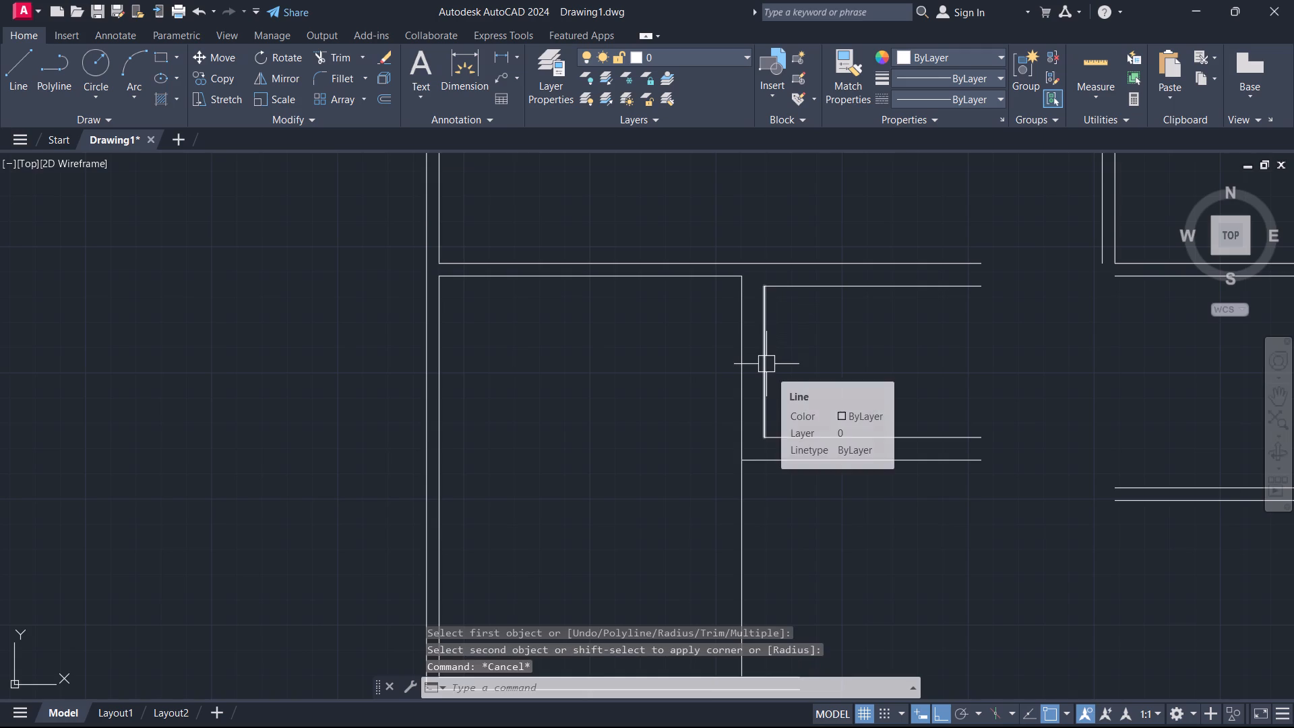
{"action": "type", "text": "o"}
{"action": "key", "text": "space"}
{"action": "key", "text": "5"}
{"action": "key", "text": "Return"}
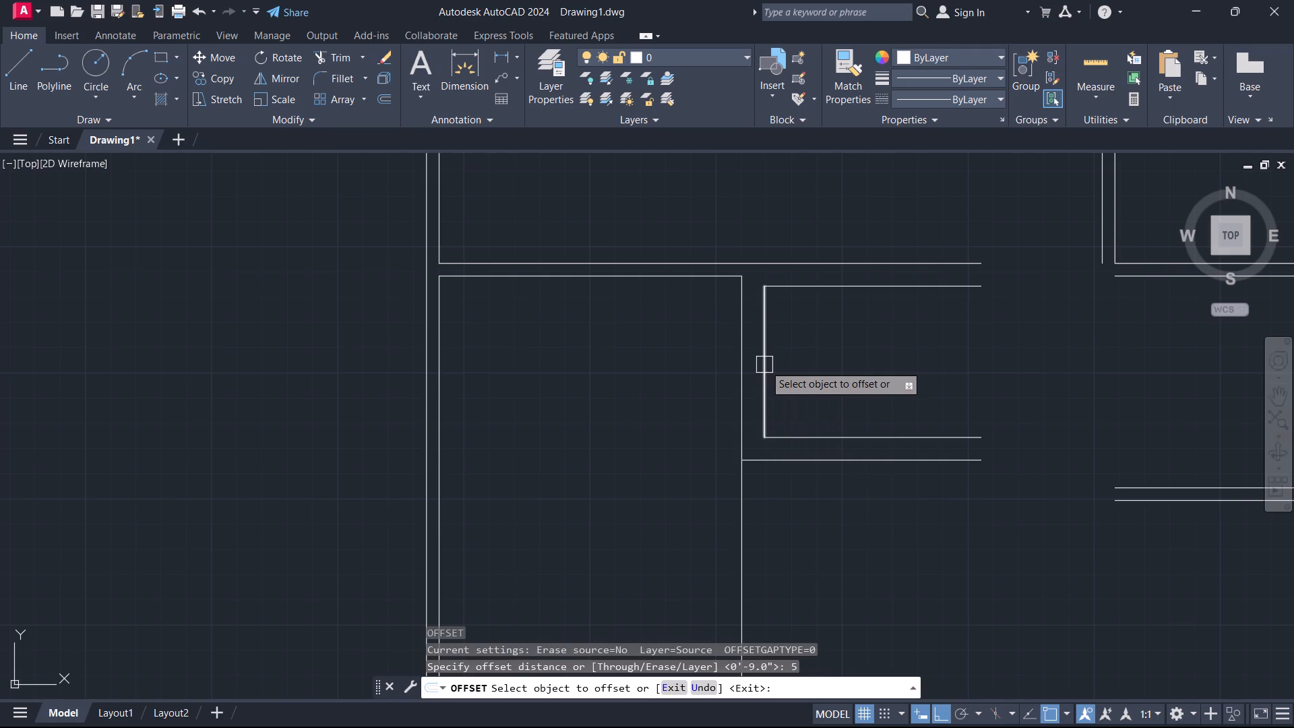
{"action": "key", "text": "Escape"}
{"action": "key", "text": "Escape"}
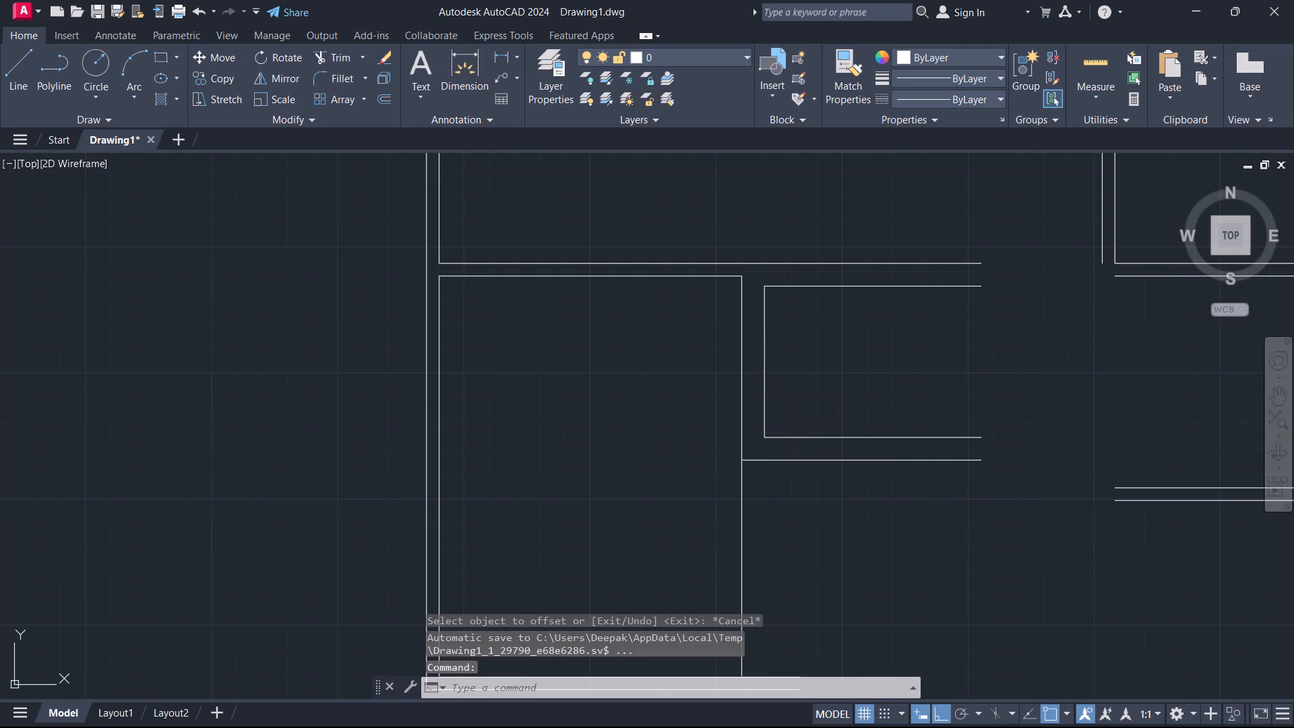
Offset the small room's left inner line 5' to the right.
{"action": "key", "text": "o"}
{"action": "key", "text": "space"}
{"action": "type", "text": "5'"}
{"action": "key", "text": "Return"}
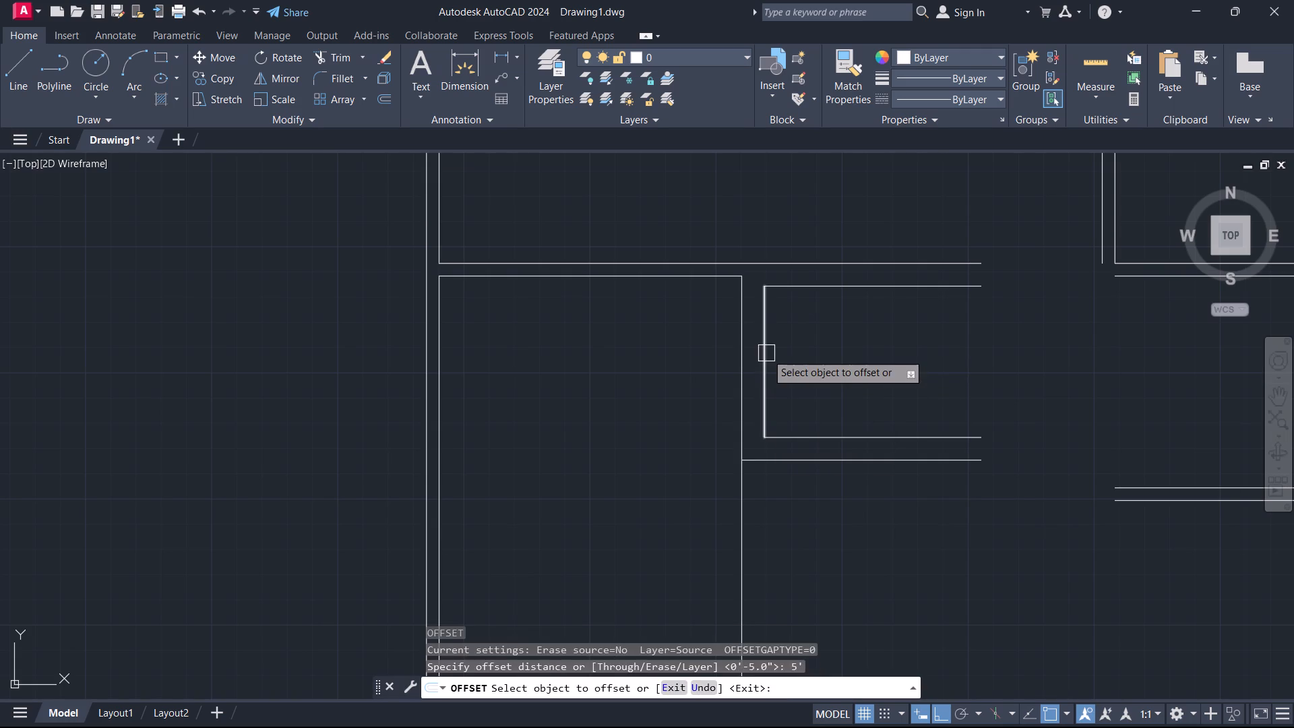
{"action": "left_click_drag", "start_coordinate": [770, 355], "coordinate": [779, 359]}
{"action": "left_click", "coordinate": [837, 371]}
{"action": "key", "text": "Escape"}
Offset the small room's right inner line 9" to the right to form its outer wall line.
{"action": "type", "text": "o"}
{"action": "key", "text": "space"}
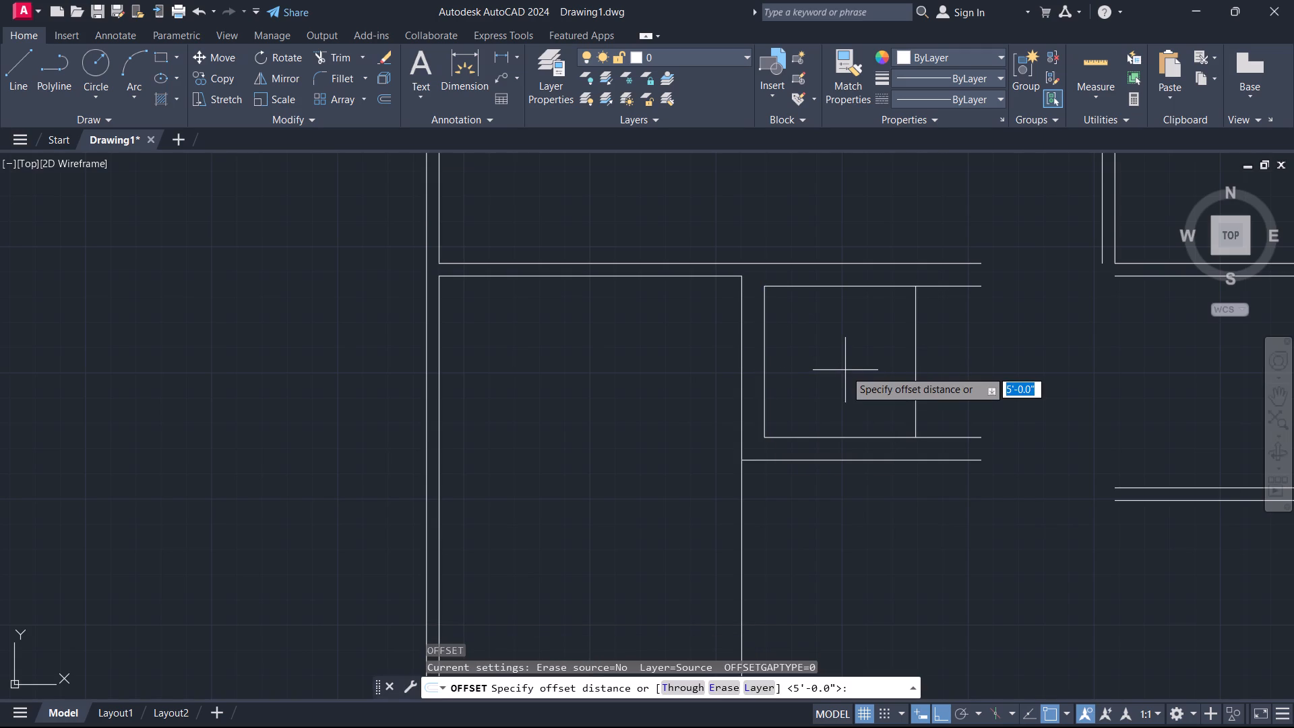
{"action": "key", "text": "9"}
{"action": "key", "text": "Return"}
{"action": "left_click_drag", "start_coordinate": [912, 377], "coordinate": [943, 390]}
{"action": "left_click", "coordinate": [962, 392]}
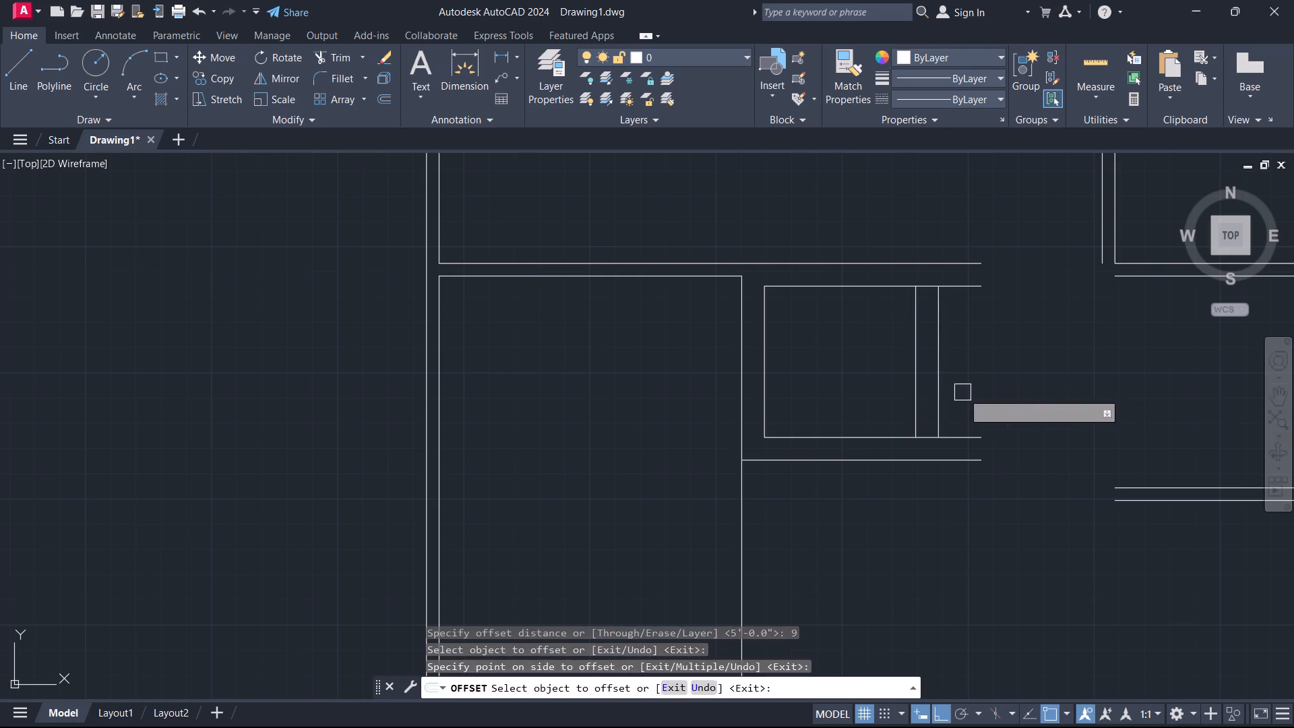
{"action": "key", "text": "Escape"}
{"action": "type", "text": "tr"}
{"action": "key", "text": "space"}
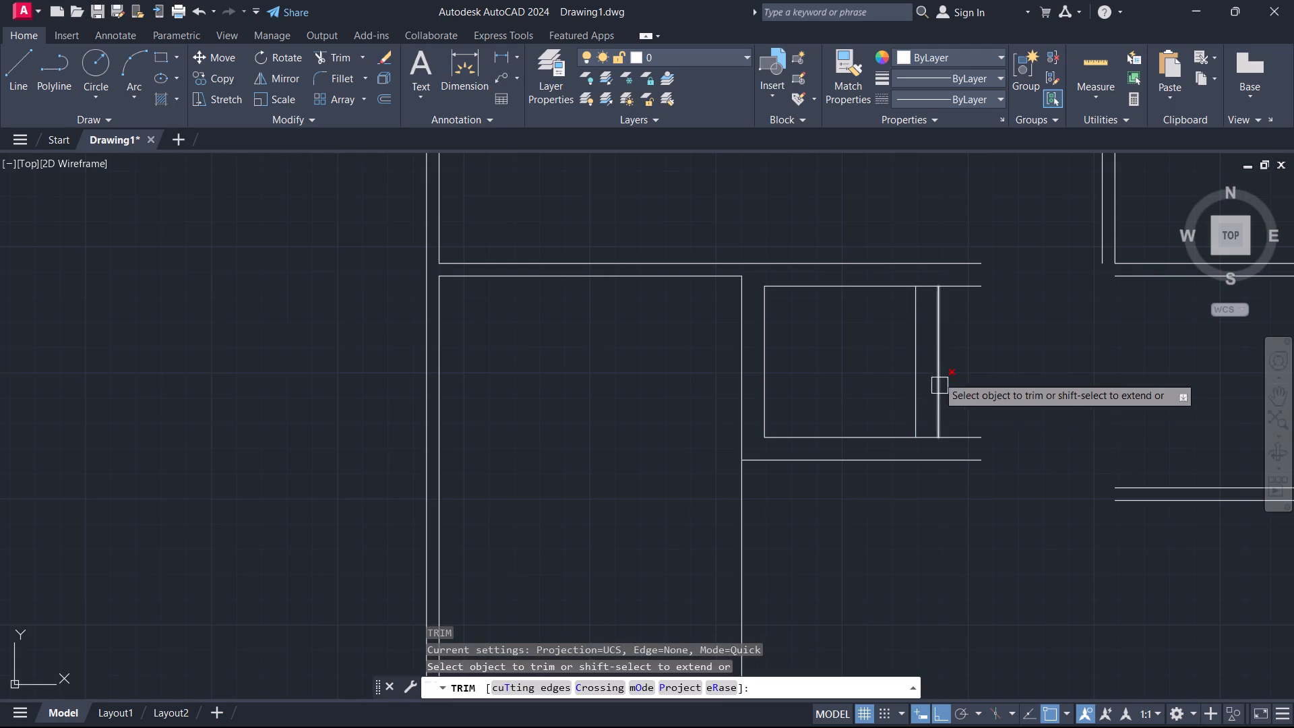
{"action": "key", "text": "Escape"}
Extend the small room's right outer line up to the long upper wall line and down to its bottom outer line.
{"action": "type", "text": "ex"}
{"action": "key", "text": "space"}
{"action": "key", "text": "space"}
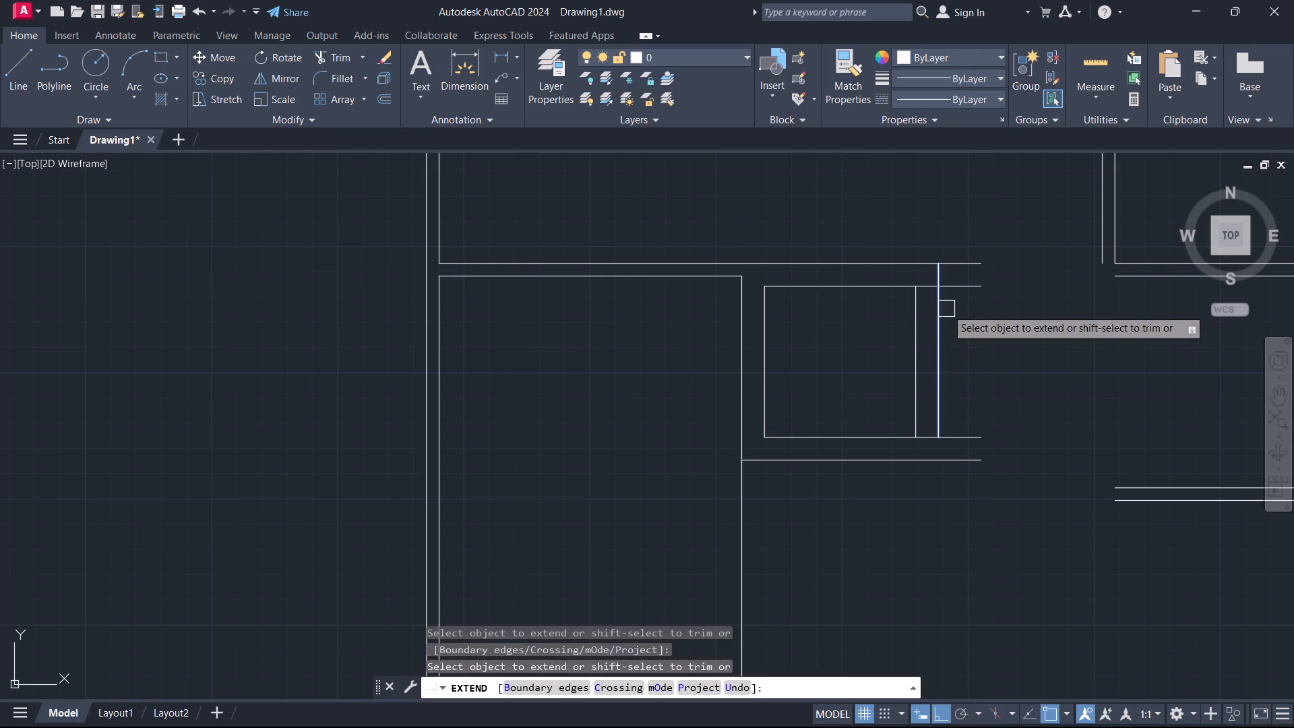
{"action": "left_click", "coordinate": [942, 308]}
{"action": "left_click", "coordinate": [937, 362]}
{"action": "key", "text": "Escape"}
Trim the small room's top inner line and both bottom lines where they run past its right outer line.
{"action": "middle_click", "coordinate": [946, 382]}
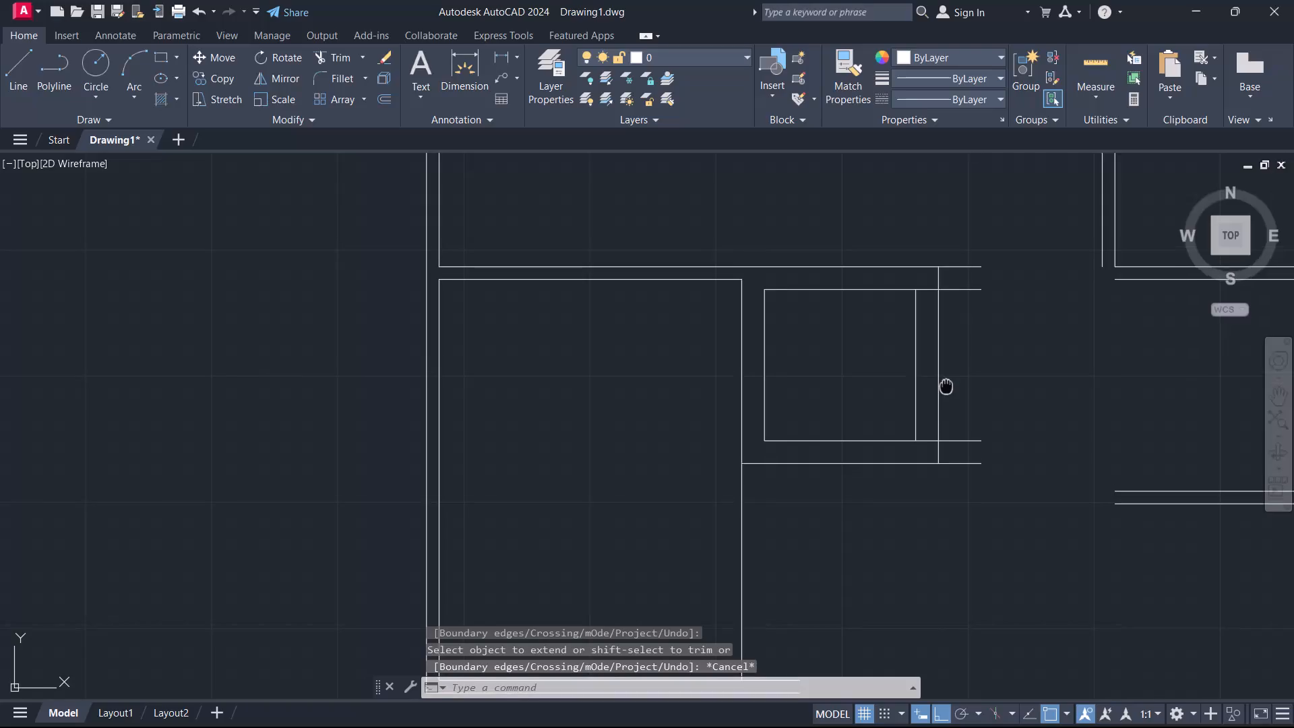
{"action": "scroll", "coordinate": [948, 417], "scroll_direction": "up", "scroll_amount": 1}
{"action": "type", "text": "tr"}
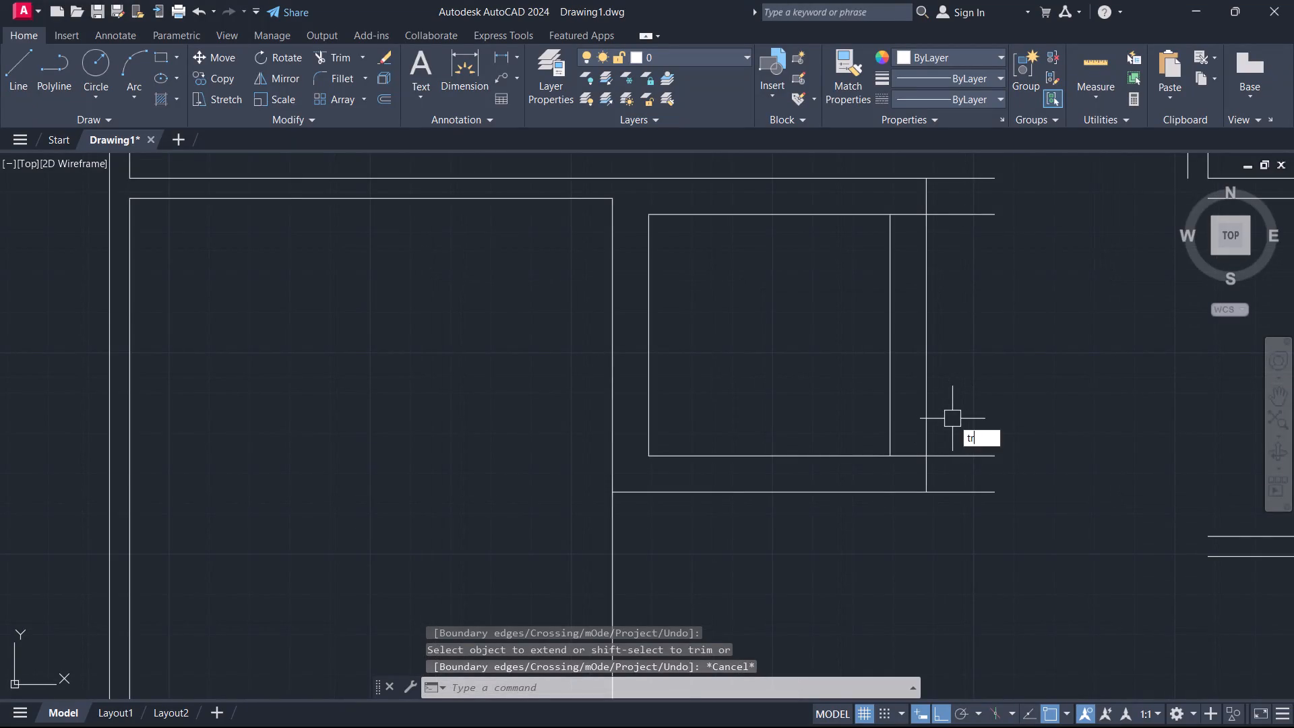
{"action": "key", "text": "space"}
{"action": "left_click", "coordinate": [964, 524]}
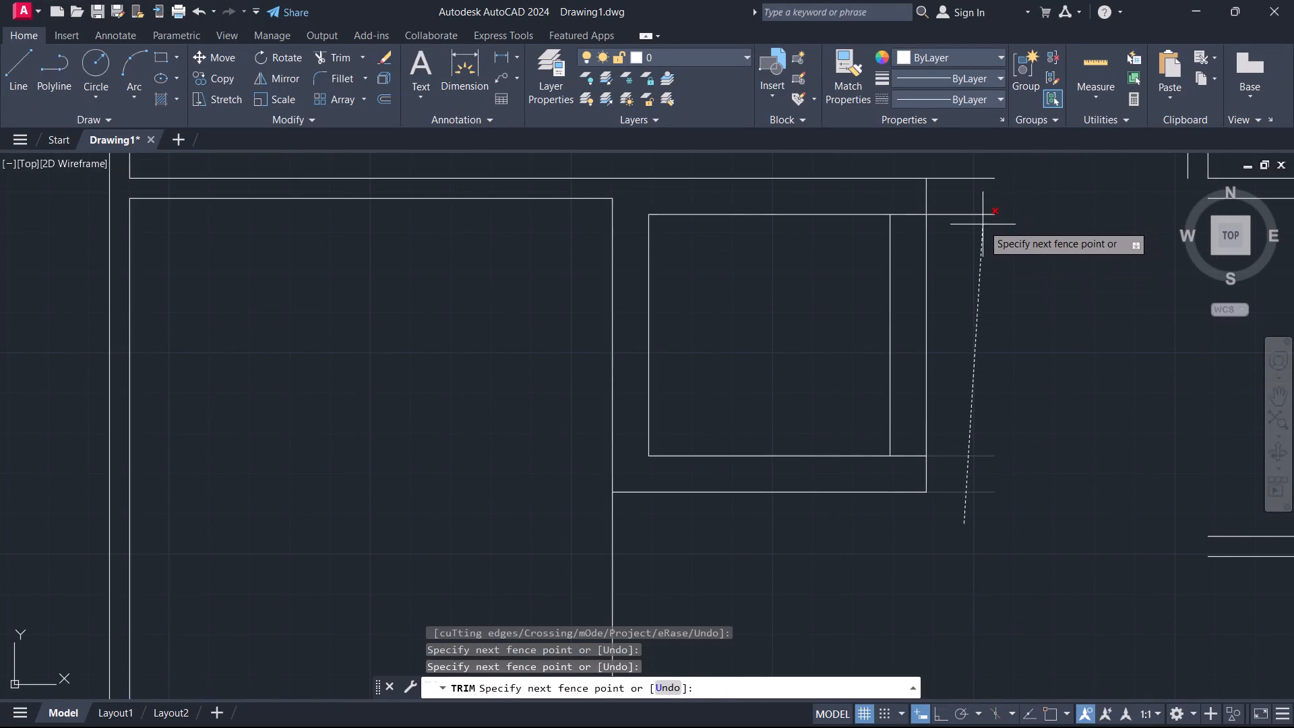
{"action": "left_click", "coordinate": [977, 233]}
{"action": "left_click", "coordinate": [973, 212]}
{"action": "key", "text": "Escape"}
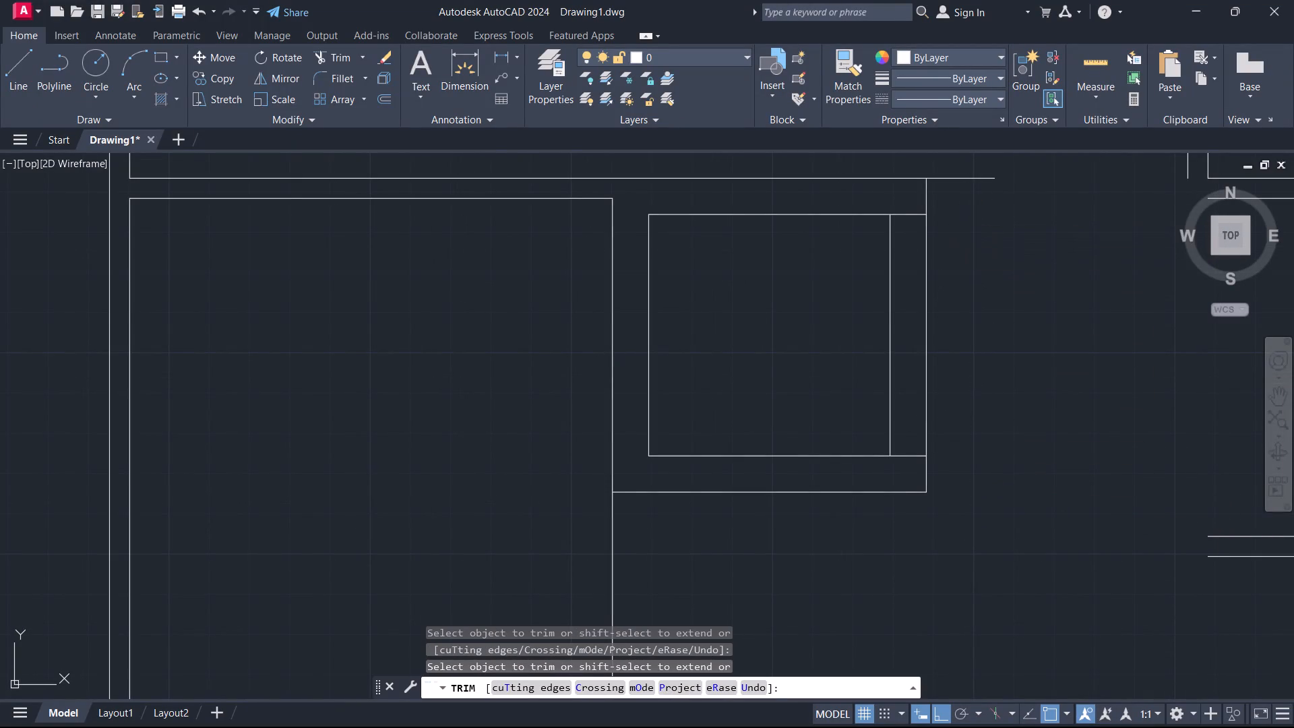
Offset the long upper wall line above the small room 5" downward.
{"action": "type", "text": "o"}
{"action": "key", "text": "space"}
{"action": "key", "text": "5"}
{"action": "key", "text": "Return"}
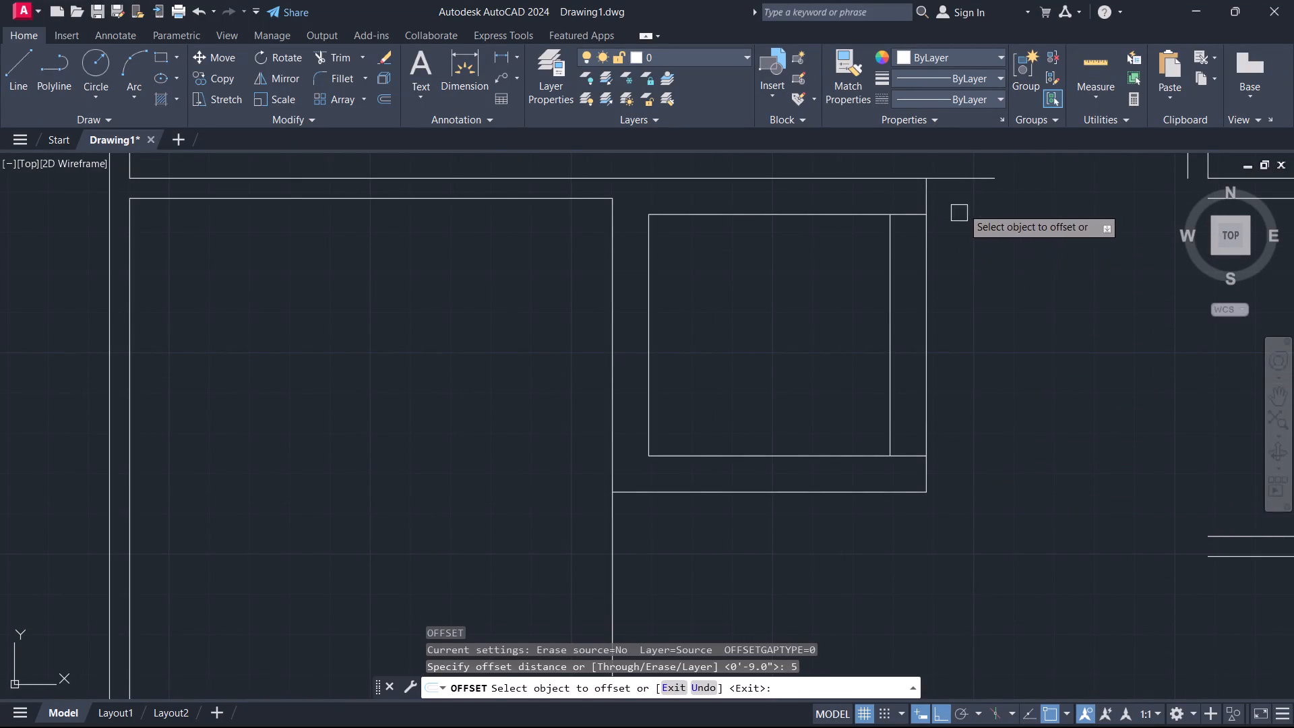
{"action": "left_click_drag", "start_coordinate": [977, 181], "coordinate": [977, 188]}
{"action": "left_click", "coordinate": [971, 214]}
{"action": "key", "text": "Escape"}
Trim the 5" offset line above the small room and the right outer line's end inside the upper wall.
{"action": "scroll", "coordinate": [870, 193], "scroll_direction": "up", "scroll_amount": 1}
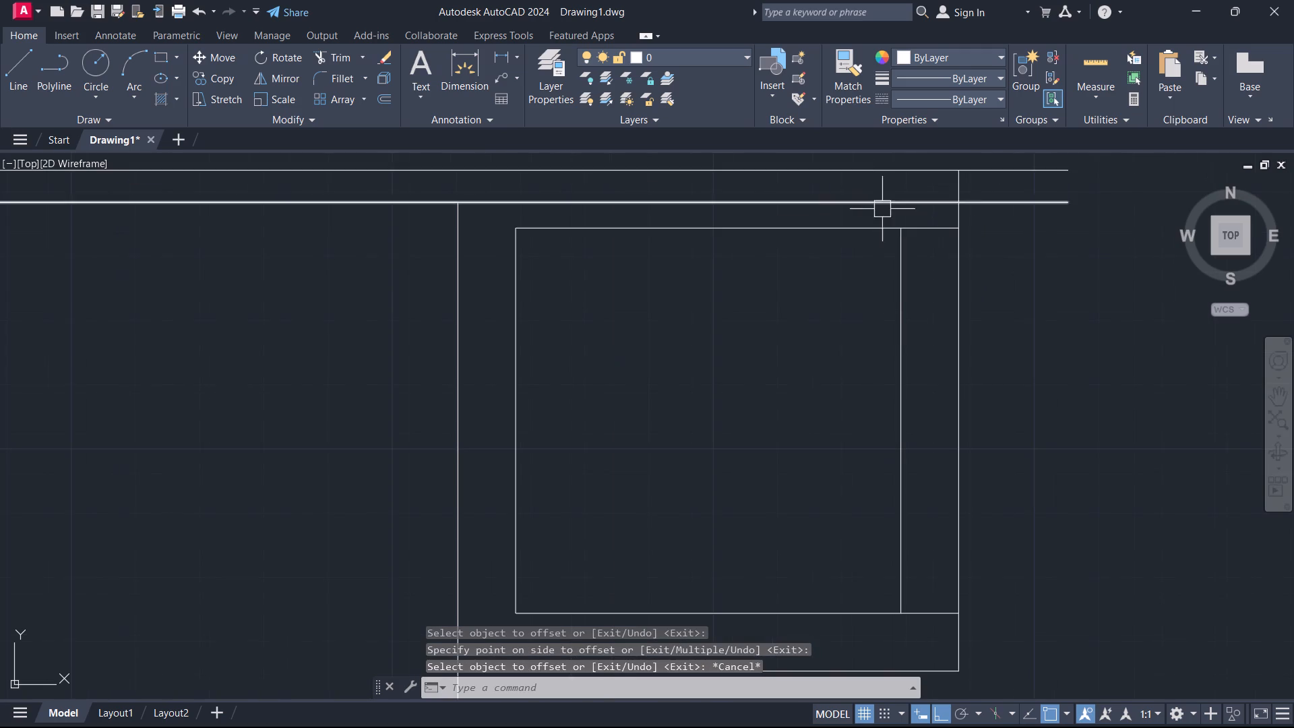
{"action": "scroll", "coordinate": [889, 214], "scroll_direction": "up", "scroll_amount": 2}
{"action": "middle_click_drag", "start_coordinate": [889, 214], "coordinate": [568, 289]}
{"action": "type", "text": "tr"}
{"action": "key", "text": "space"}
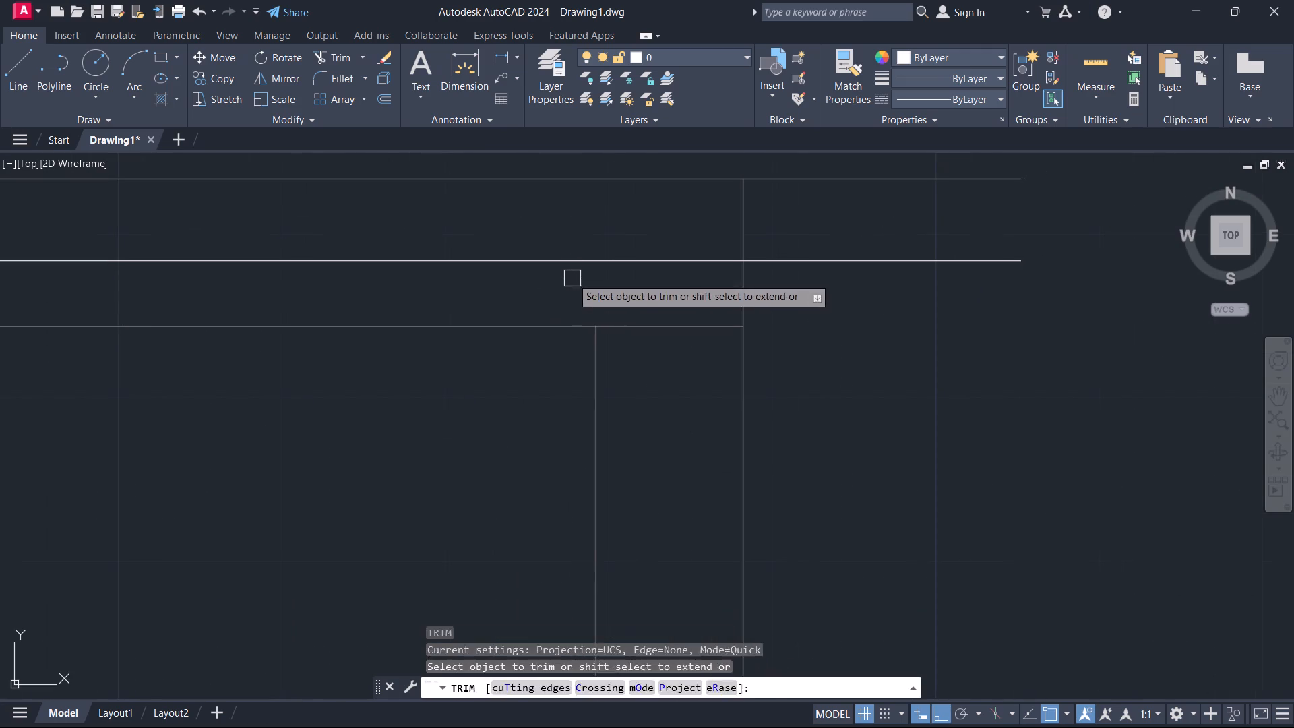
{"action": "left_click", "coordinate": [572, 277]}
{"action": "left_click", "coordinate": [578, 233]}
{"action": "left_click", "coordinate": [648, 230]}
{"action": "left_click", "coordinate": [801, 228]}
{"action": "key", "text": "Escape"}
Trim the ends of the small room's top and bottom inner lines that cross its 9" right wall.
{"action": "scroll", "coordinate": [721, 262], "scroll_direction": "down", "scroll_amount": 2}
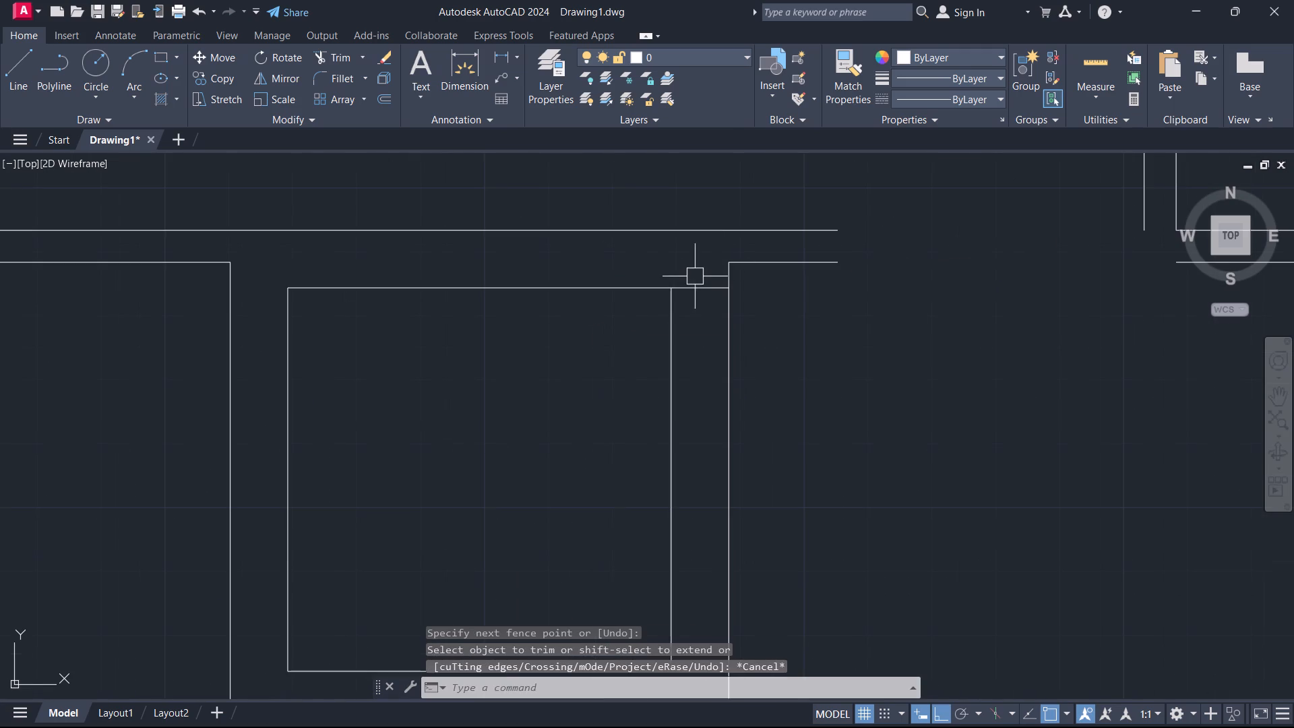
{"action": "key", "text": "space"}
{"action": "left_click", "coordinate": [708, 292]}
{"action": "key", "text": "Escape"}
{"action": "scroll", "coordinate": [706, 289], "scroll_direction": "down", "scroll_amount": 2}
{"action": "middle_click_drag", "start_coordinate": [686, 391], "coordinate": [690, 200]}
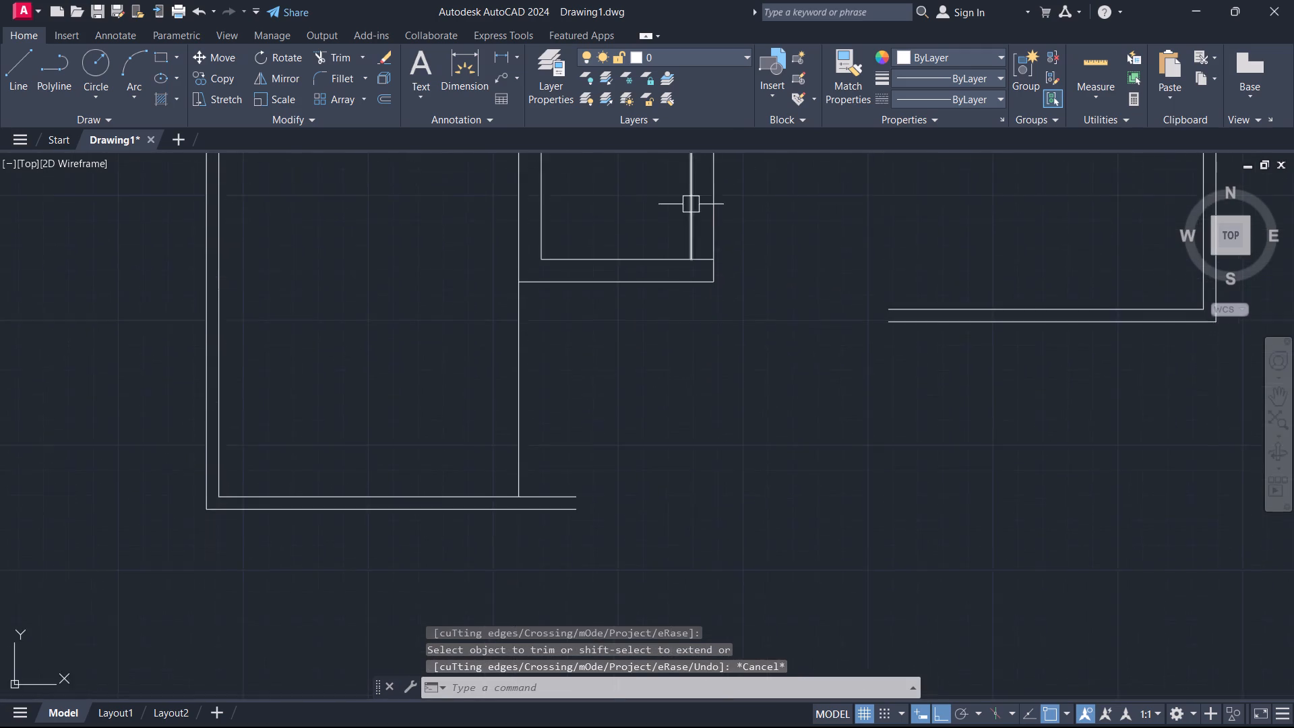
{"action": "scroll", "coordinate": [694, 224], "scroll_direction": "up", "scroll_amount": 3}
{"action": "key", "text": "space"}
{"action": "left_click_drag", "start_coordinate": [729, 301], "coordinate": [727, 307]}
{"action": "left_click", "coordinate": [708, 351]}
{"action": "key", "text": "Escape"}
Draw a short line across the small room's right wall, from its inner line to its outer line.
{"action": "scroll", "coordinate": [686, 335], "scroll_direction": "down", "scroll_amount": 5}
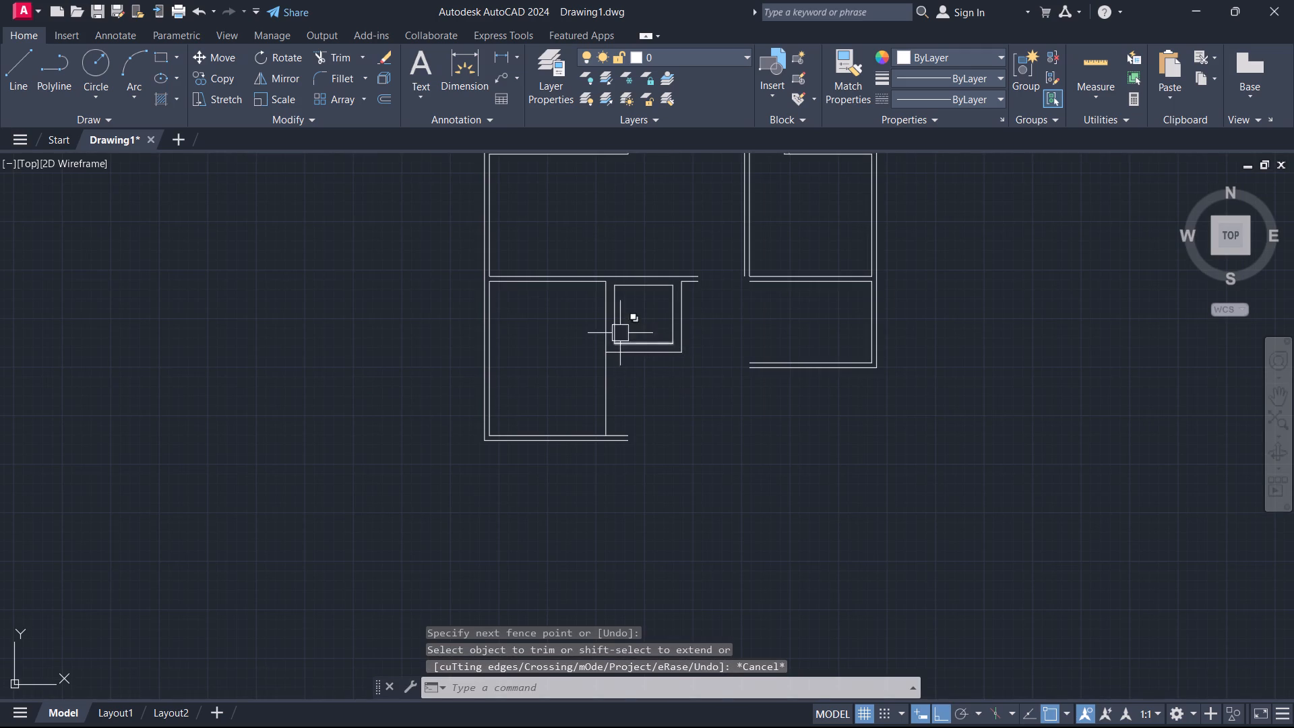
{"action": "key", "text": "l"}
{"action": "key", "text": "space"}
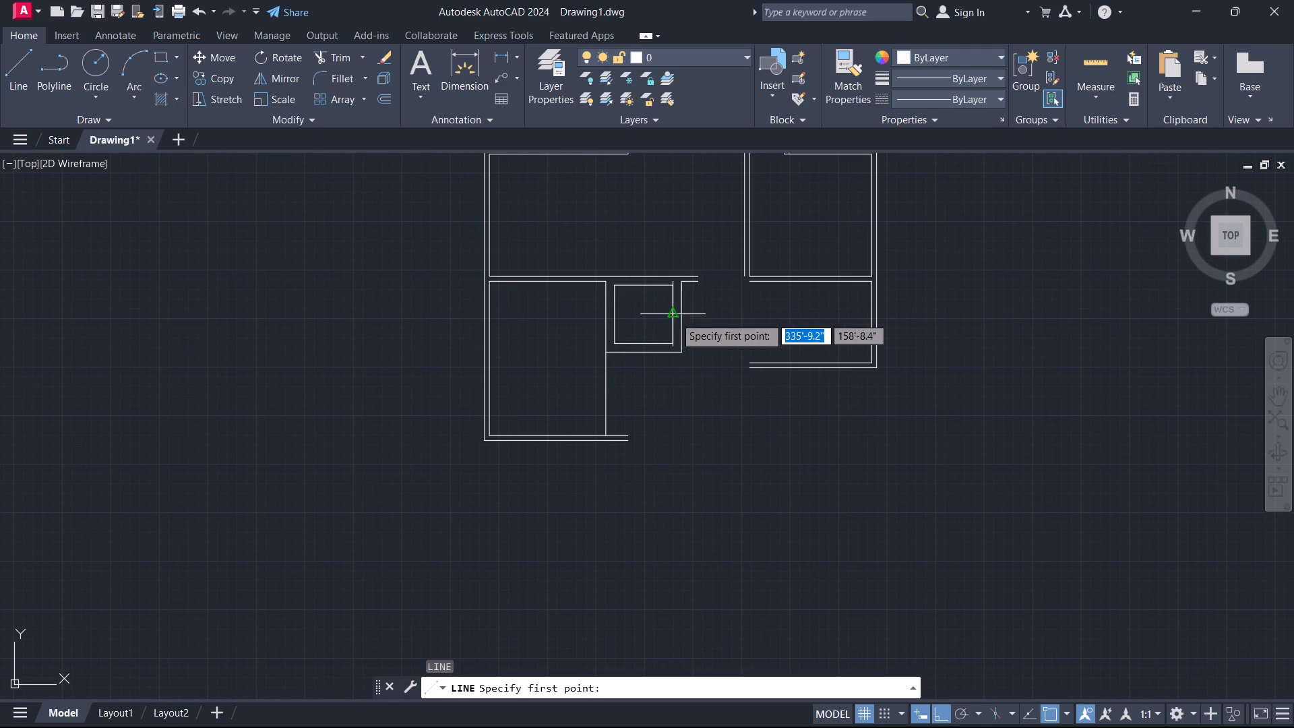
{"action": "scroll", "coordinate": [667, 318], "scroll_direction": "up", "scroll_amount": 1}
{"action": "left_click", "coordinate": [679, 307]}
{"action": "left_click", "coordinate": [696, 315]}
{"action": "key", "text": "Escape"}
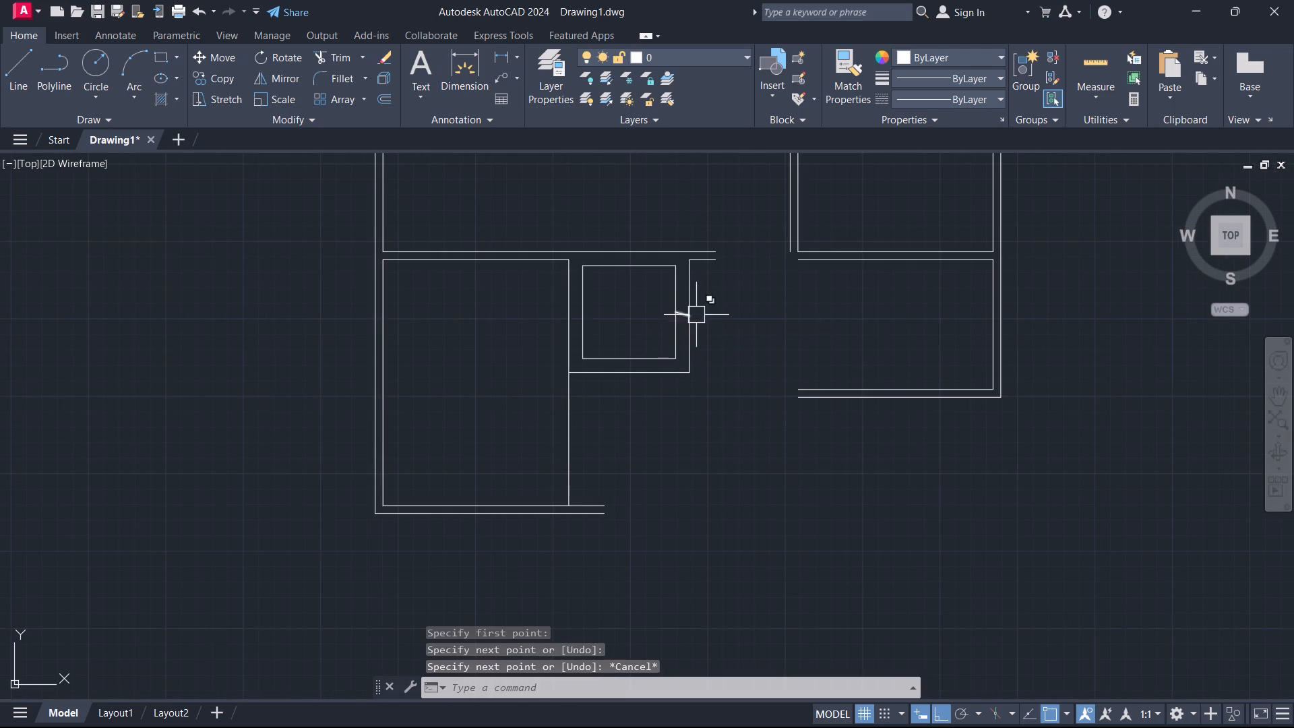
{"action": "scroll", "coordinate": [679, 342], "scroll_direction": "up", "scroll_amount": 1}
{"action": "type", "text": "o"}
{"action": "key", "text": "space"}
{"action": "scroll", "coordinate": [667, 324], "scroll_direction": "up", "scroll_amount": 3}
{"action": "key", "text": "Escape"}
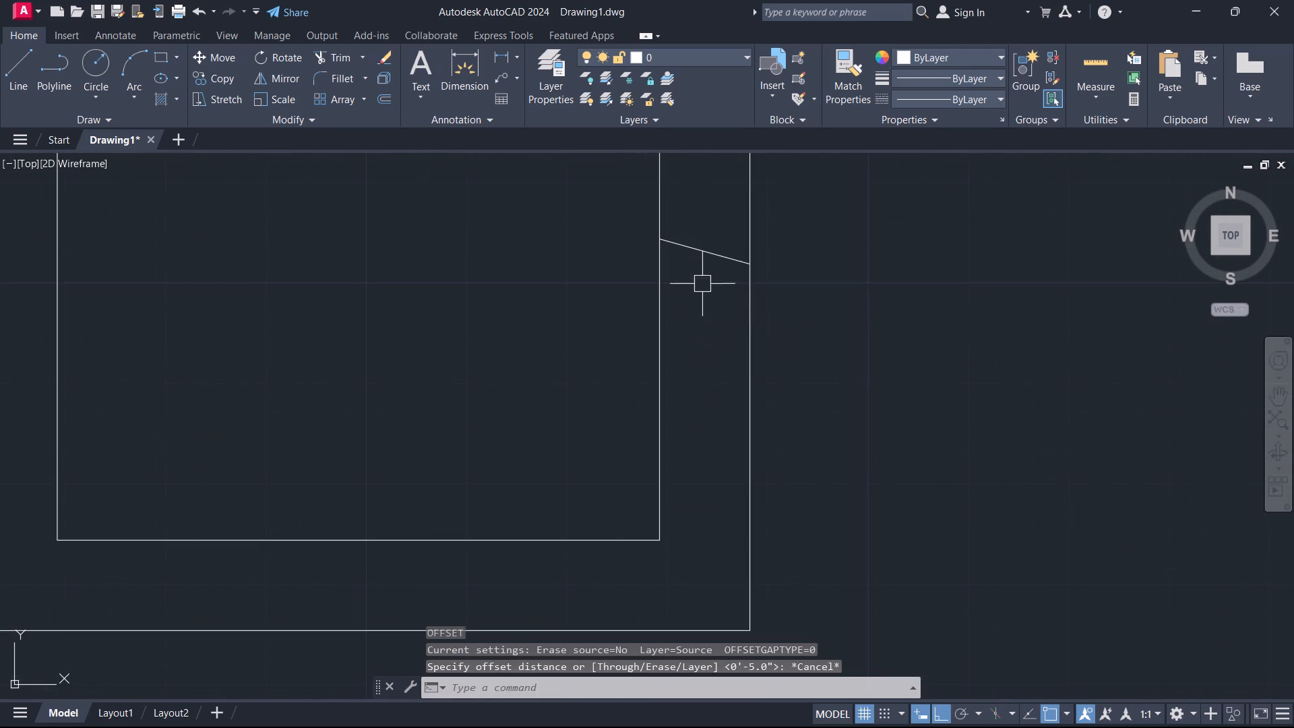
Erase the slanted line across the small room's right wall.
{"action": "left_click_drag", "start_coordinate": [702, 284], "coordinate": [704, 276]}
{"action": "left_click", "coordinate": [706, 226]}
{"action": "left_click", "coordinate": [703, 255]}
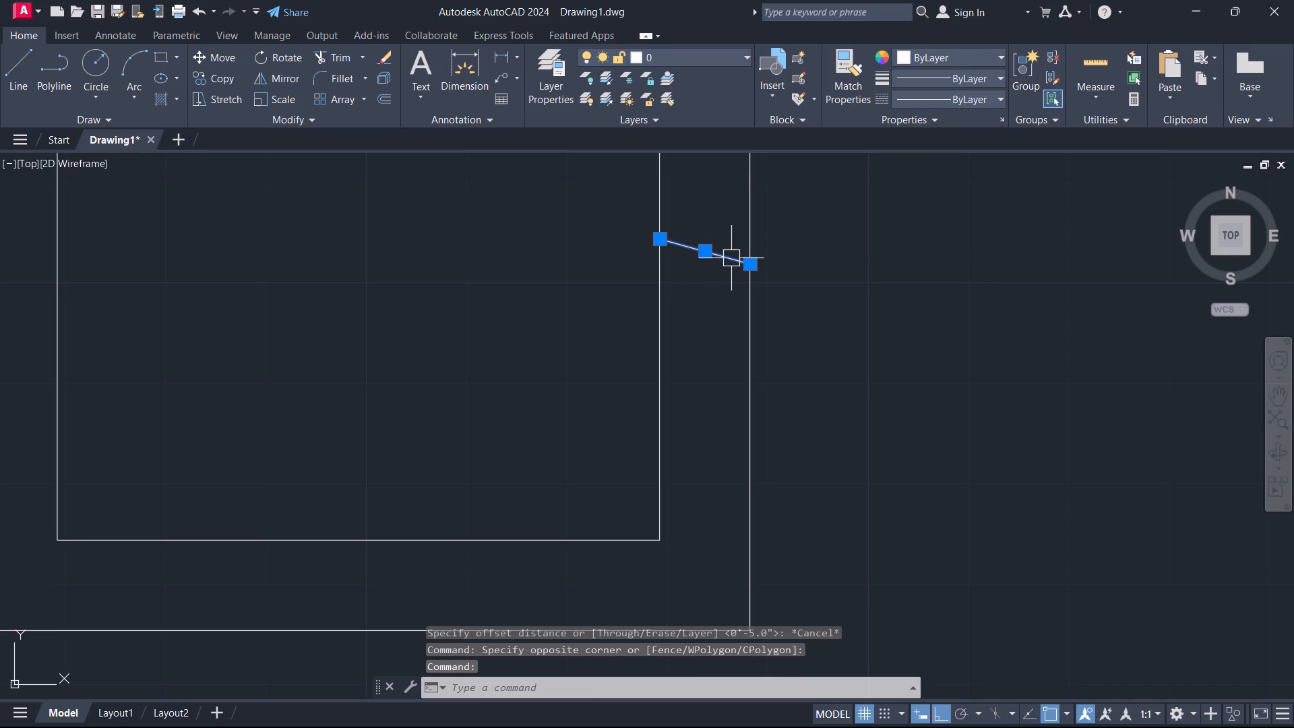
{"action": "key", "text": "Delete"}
Draw a horizontal line across the small room's 9" right wall, from the inner line's midpoint to the outer line.
{"action": "type", "text": "l"}
{"action": "key", "text": "space"}
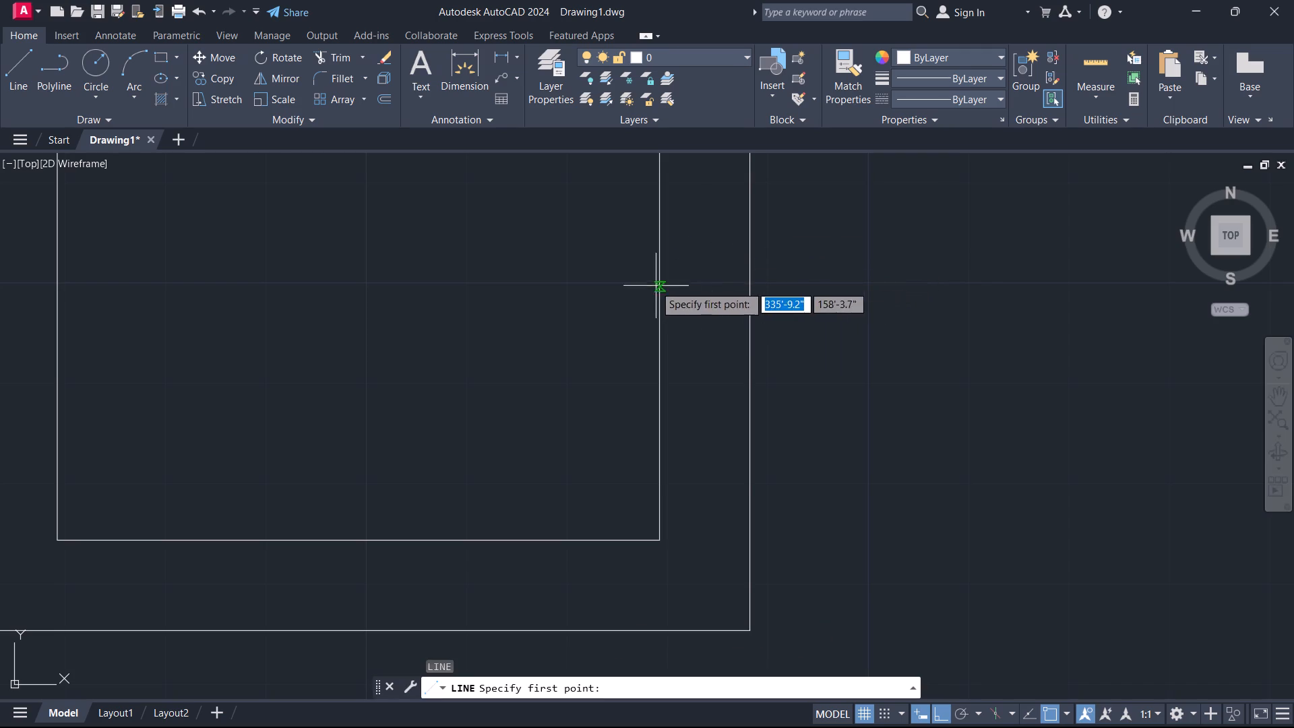
{"action": "scroll", "coordinate": [637, 272], "scroll_direction": "down", "scroll_amount": 1}
{"action": "middle_click_drag", "start_coordinate": [625, 366], "coordinate": [615, 425]}
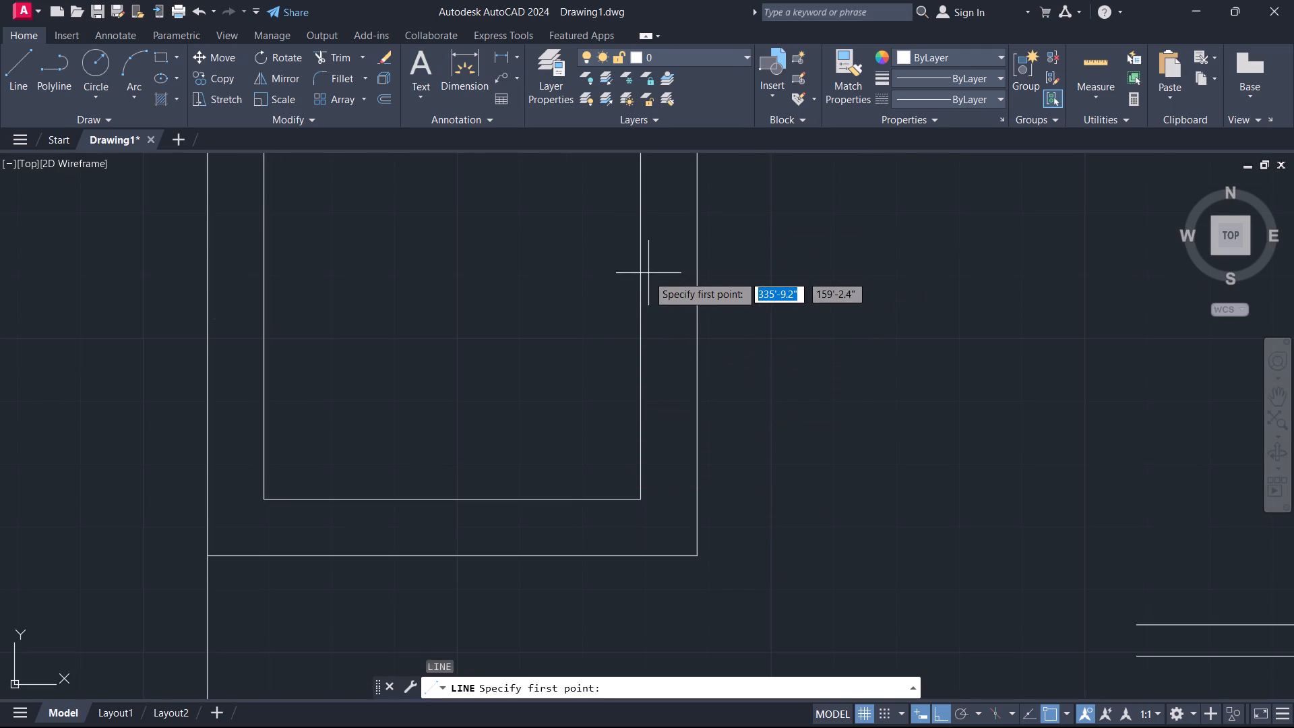
{"action": "left_click", "coordinate": [640, 311]}
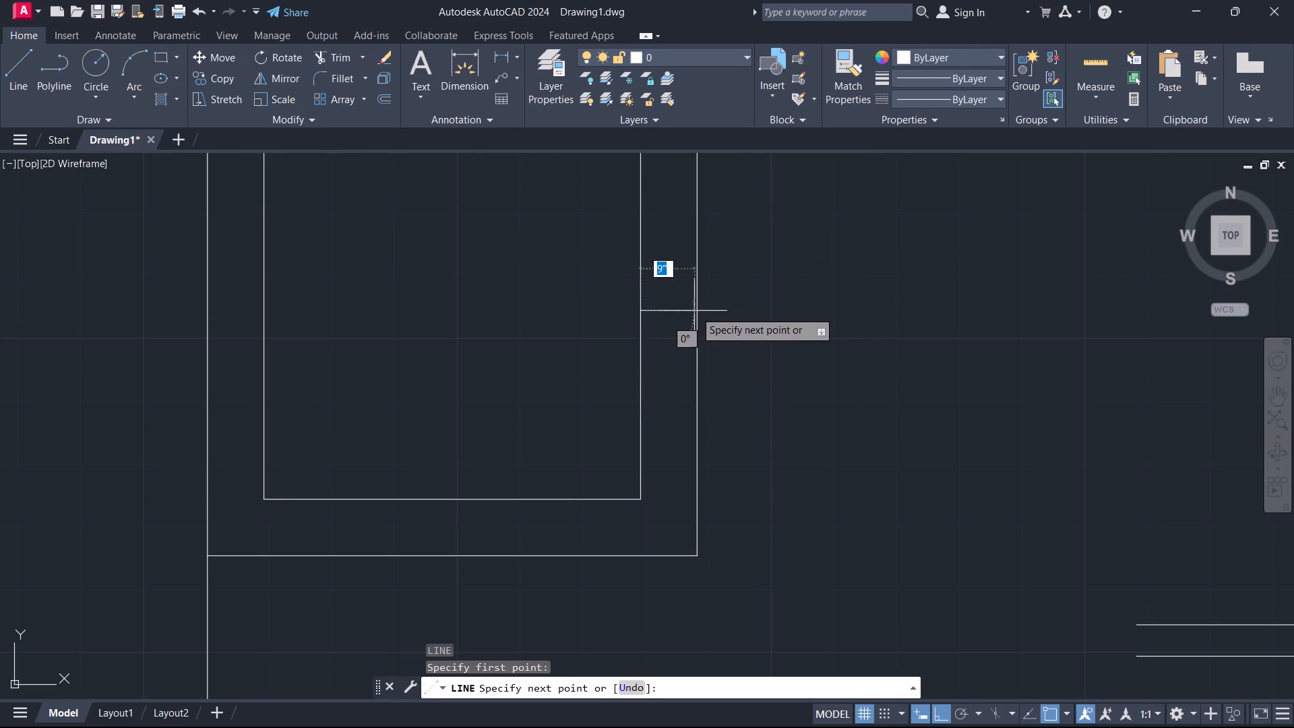
{"action": "left_click", "coordinate": [698, 311]}
{"action": "key", "text": "Escape"}
Offset the short line across the small room's right wall by 1'6" both upward and downward.
{"action": "type", "text": "o"}
{"action": "key", "text": "space"}
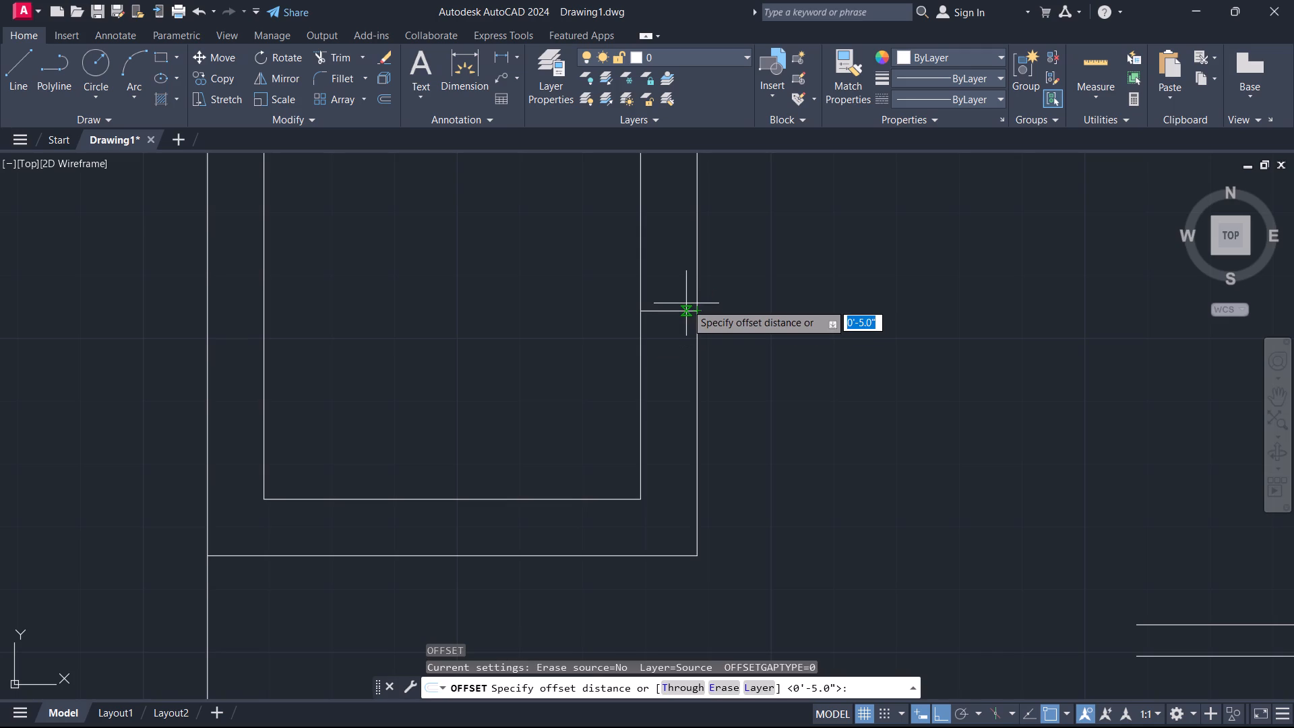
{"action": "key", "text": "1"}
{"action": "key", "text": "apostrophe"}
{"action": "key", "text": "6"}
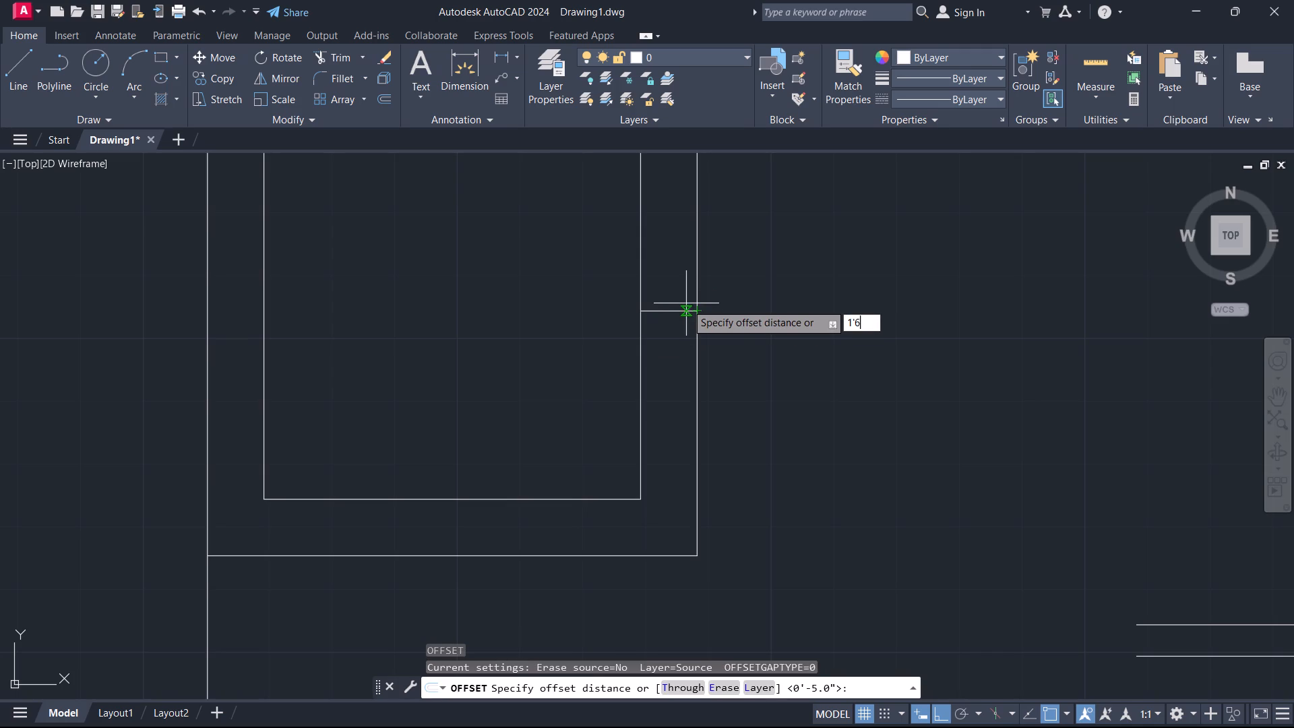
{"action": "key", "text": "Return"}
{"action": "left_click", "coordinate": [681, 309]}
{"action": "left_click", "coordinate": [672, 276]}
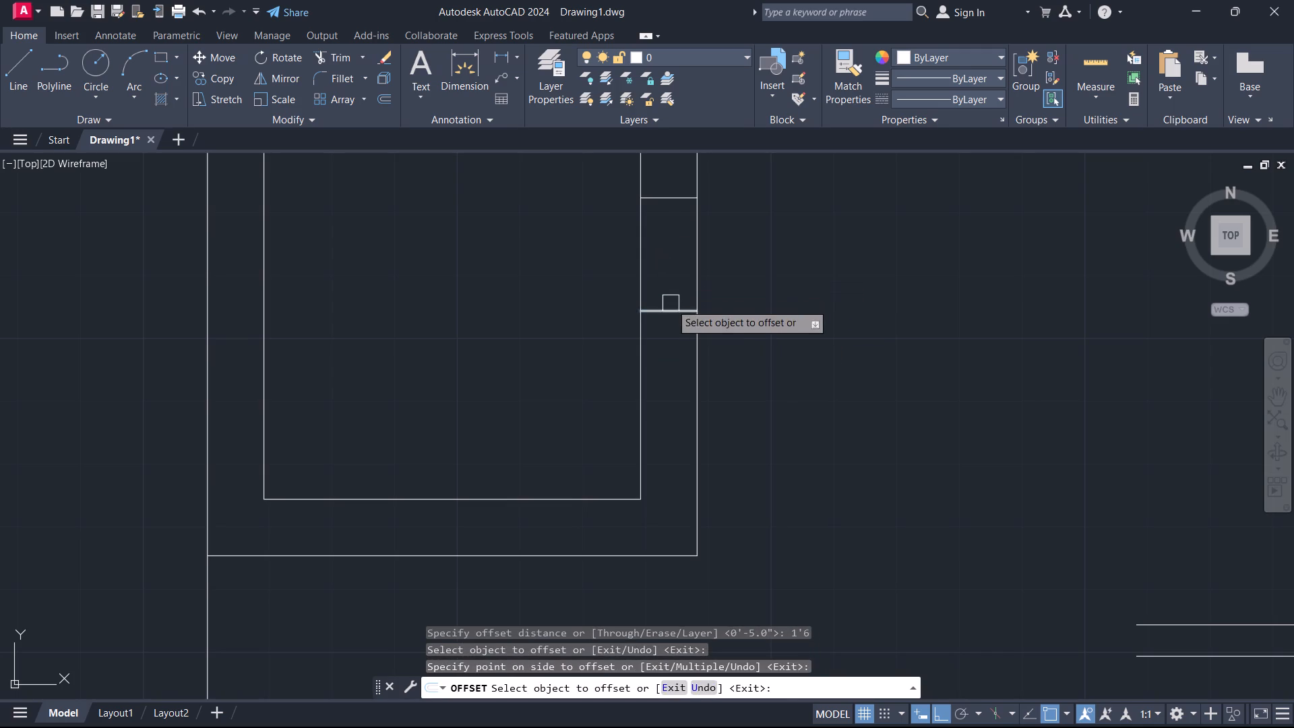
{"action": "left_click", "coordinate": [670, 305]}
{"action": "left_click", "coordinate": [668, 326]}
{"action": "key", "text": "Escape"}
{"action": "left_click_drag", "start_coordinate": [668, 324], "coordinate": [669, 318]}
{"action": "key", "text": "Escape"}
Erase the middle of the three short lines across the small room's right wall.
{"action": "left_click", "coordinate": [660, 313]}
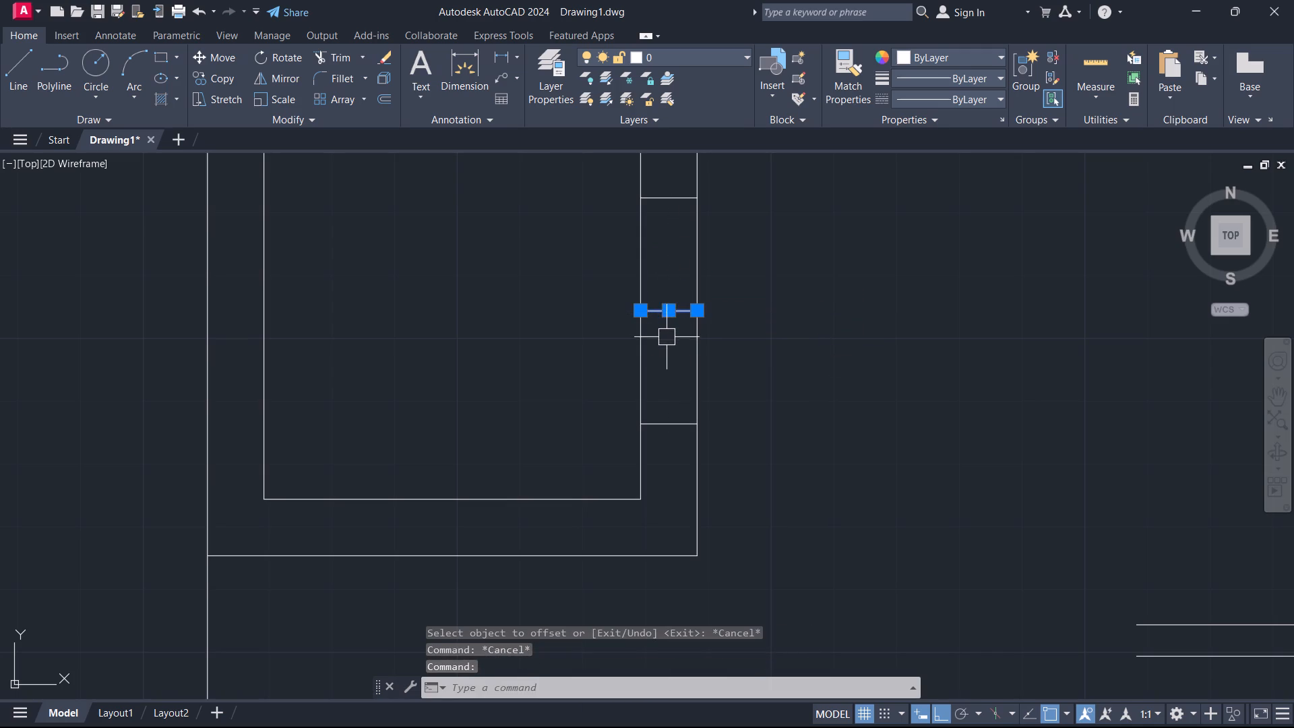
{"action": "key", "text": "Delete"}
Trim both lines of the small room's right wall between the two short cross lines to open a doorway.
{"action": "key", "text": "t"}
{"action": "key", "text": "r"}
{"action": "key", "text": "space"}
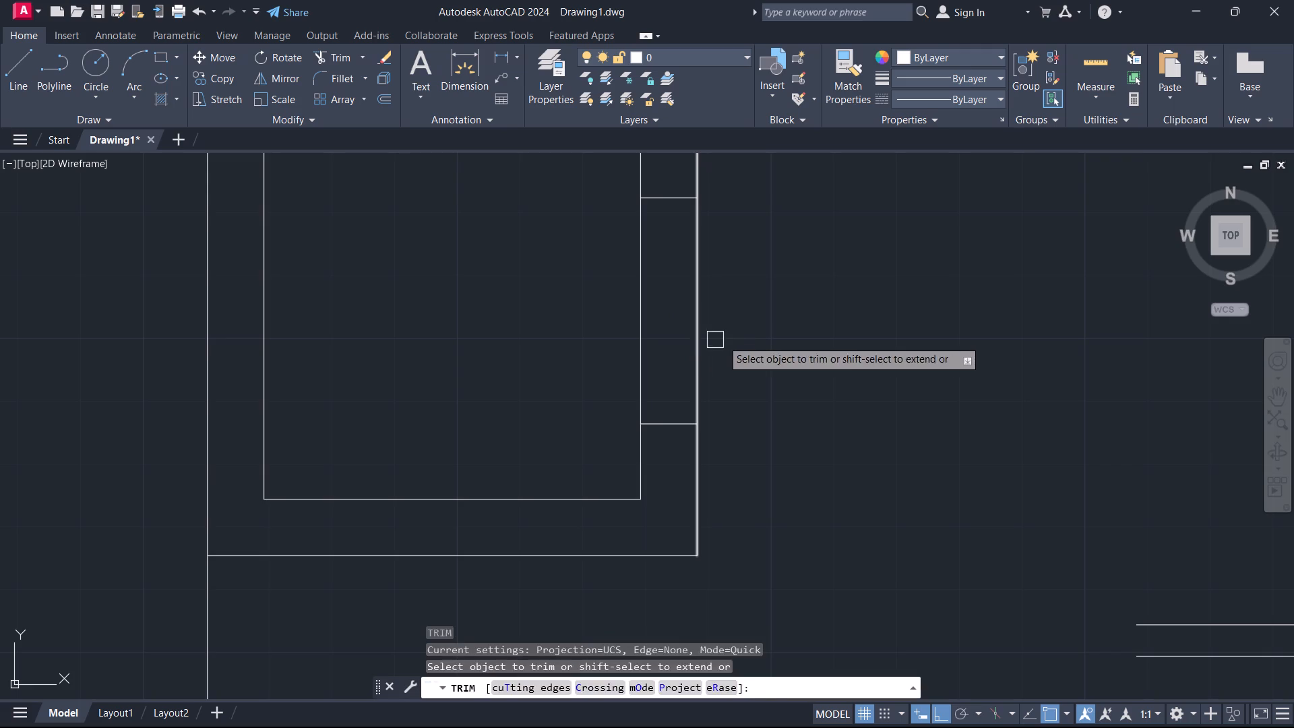
{"action": "left_click", "coordinate": [737, 337]}
{"action": "left_click", "coordinate": [576, 325]}
{"action": "key", "text": "Escape"}
Draw a short vertical line closing the open right end of the double-line wall above the small room.
{"action": "scroll", "coordinate": [626, 348], "scroll_direction": "down", "scroll_amount": 3}
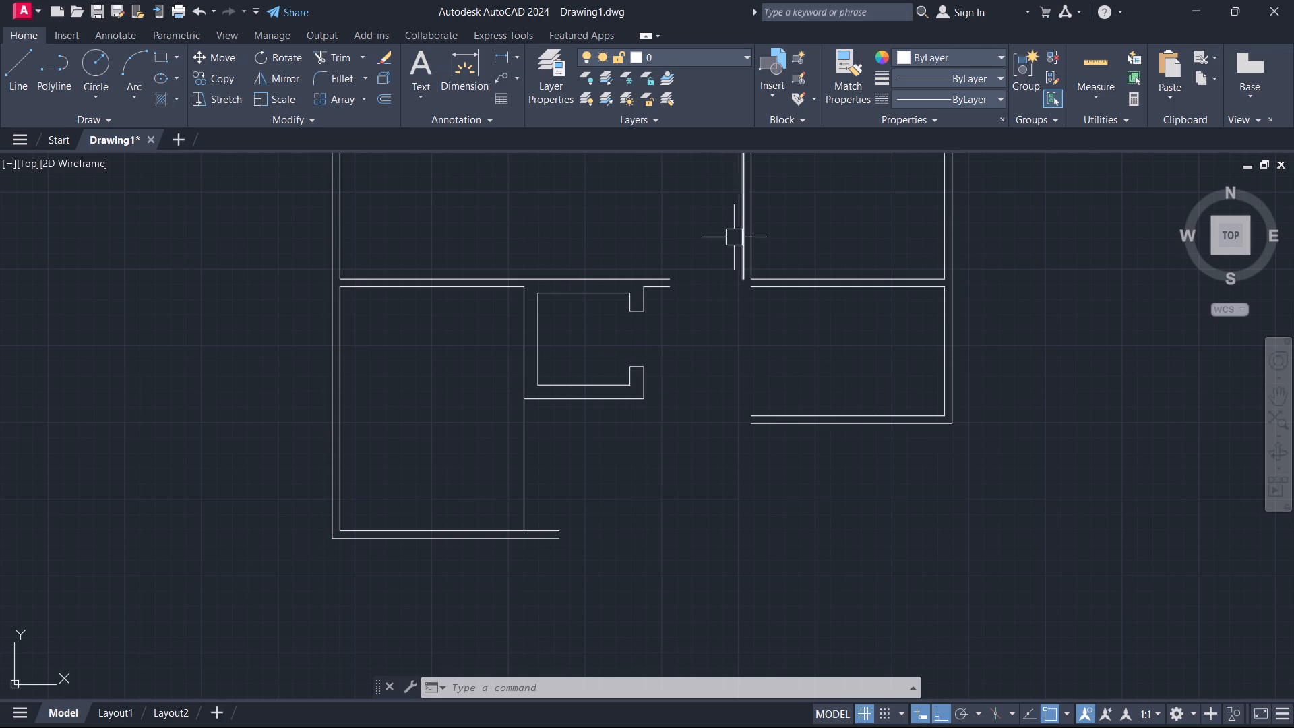
{"action": "scroll", "coordinate": [672, 297], "scroll_direction": "up", "scroll_amount": 1}
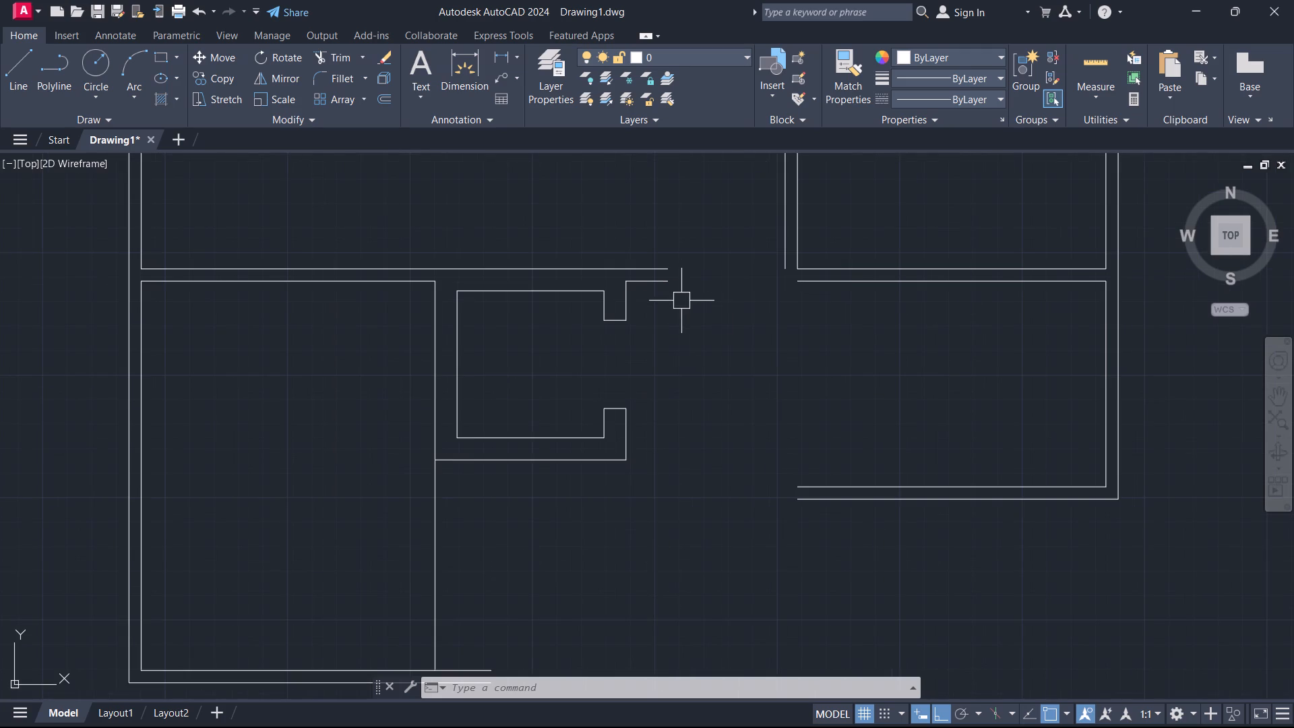
{"action": "key", "text": "l"}
{"action": "key", "text": "space"}
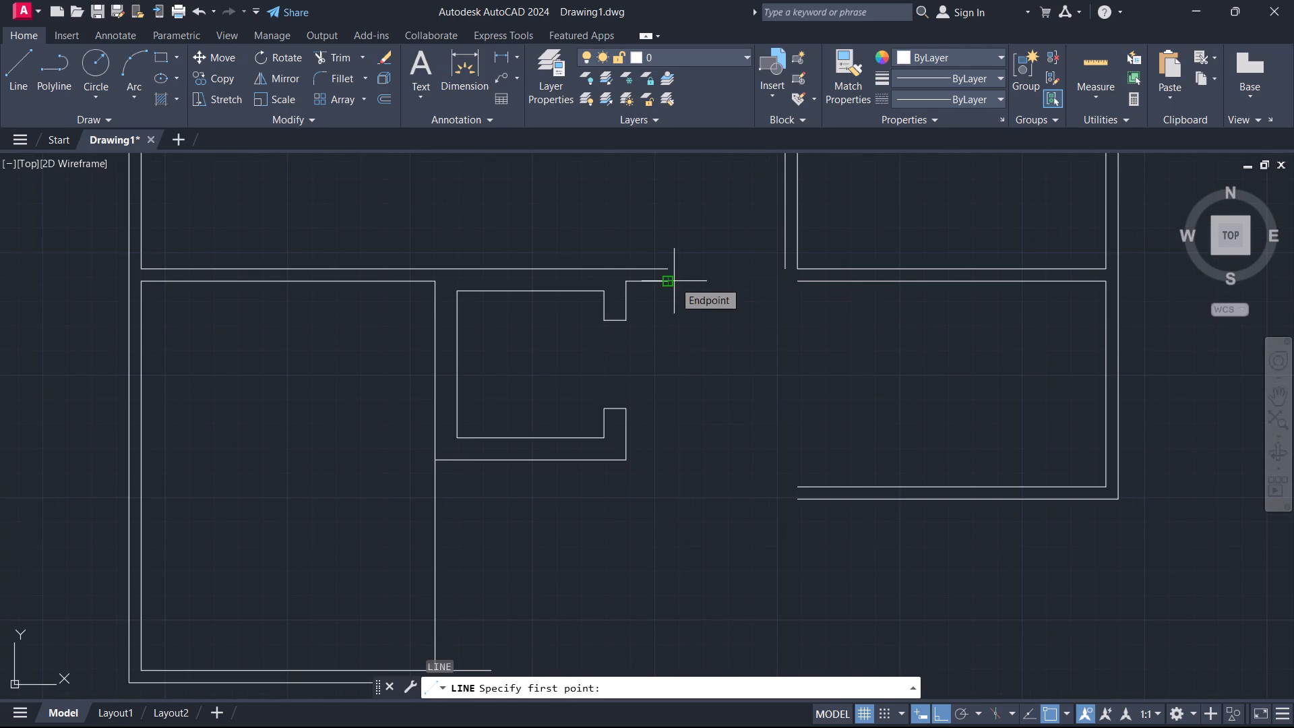
{"action": "left_click", "coordinate": [669, 285]}
{"action": "left_click", "coordinate": [669, 266]}
{"action": "key", "text": "Escape"}
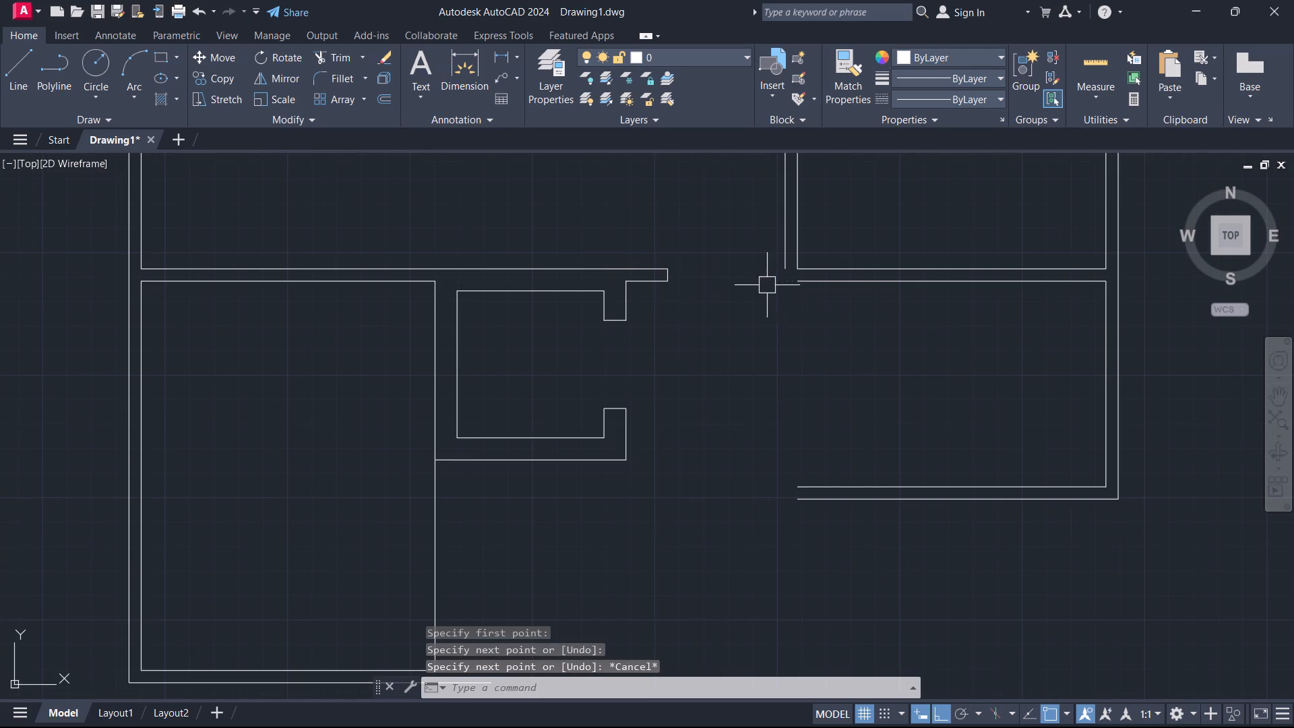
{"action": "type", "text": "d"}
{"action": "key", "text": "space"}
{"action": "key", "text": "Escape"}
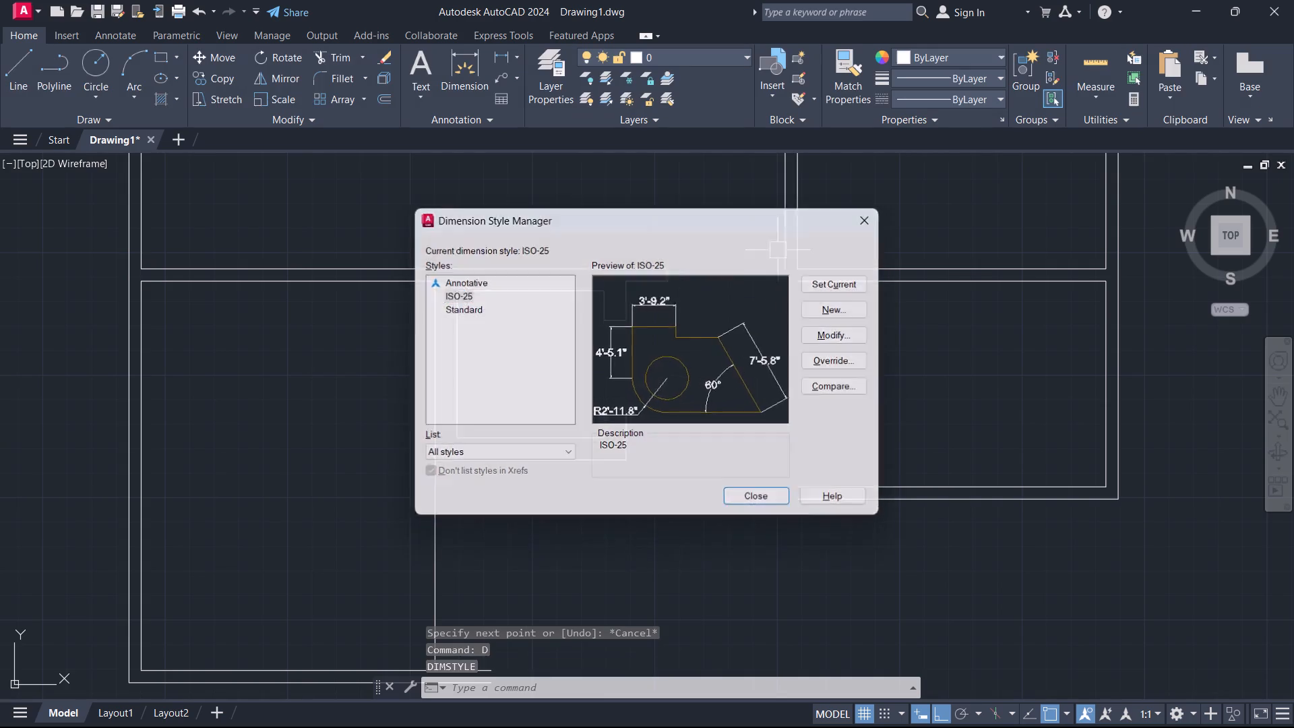
Fillet the upper-right room's outer left wall line and the lower line of its bottom wall into a square corner.
{"action": "type", "text": "f"}
{"action": "key", "text": "space"}
{"action": "left_click", "coordinate": [782, 252]}
{"action": "left_click", "coordinate": [813, 285]}
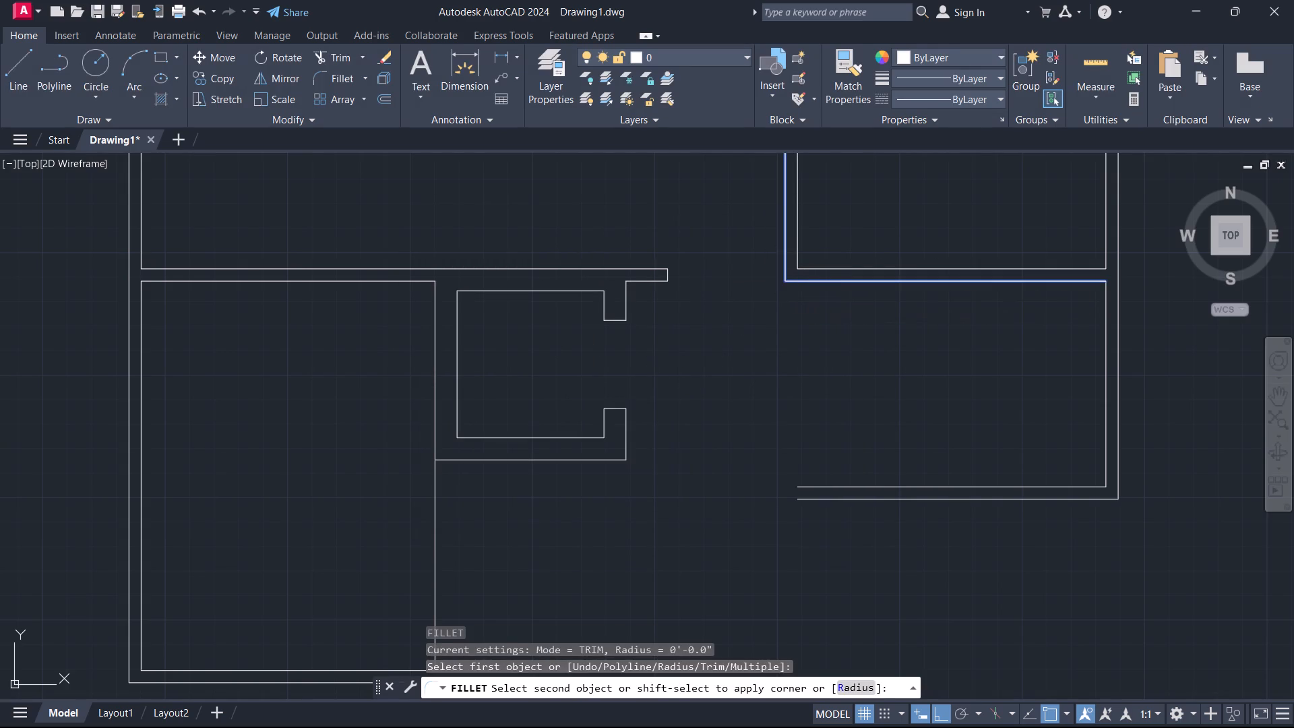
{"action": "key", "text": "Escape"}
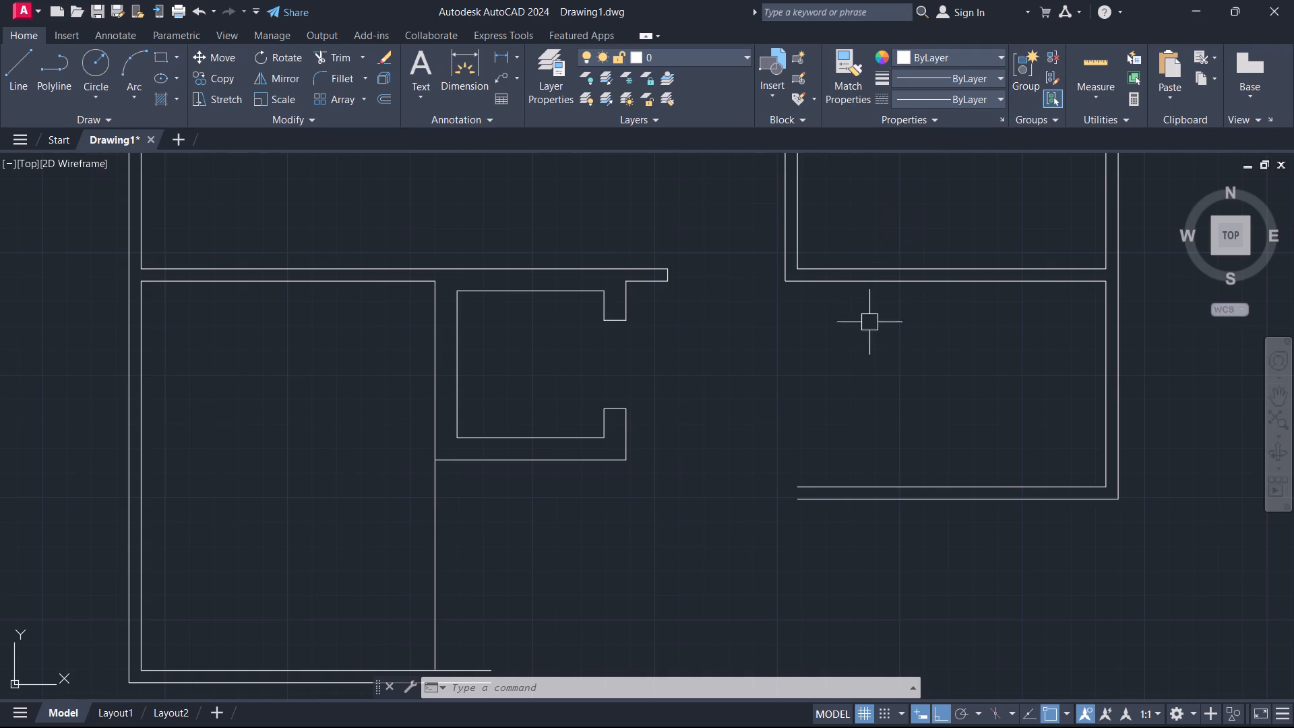
Offset the lower-left room's right wall line 5" to the right.
{"action": "middle_click_drag", "start_coordinate": [846, 346], "coordinate": [892, 326]}
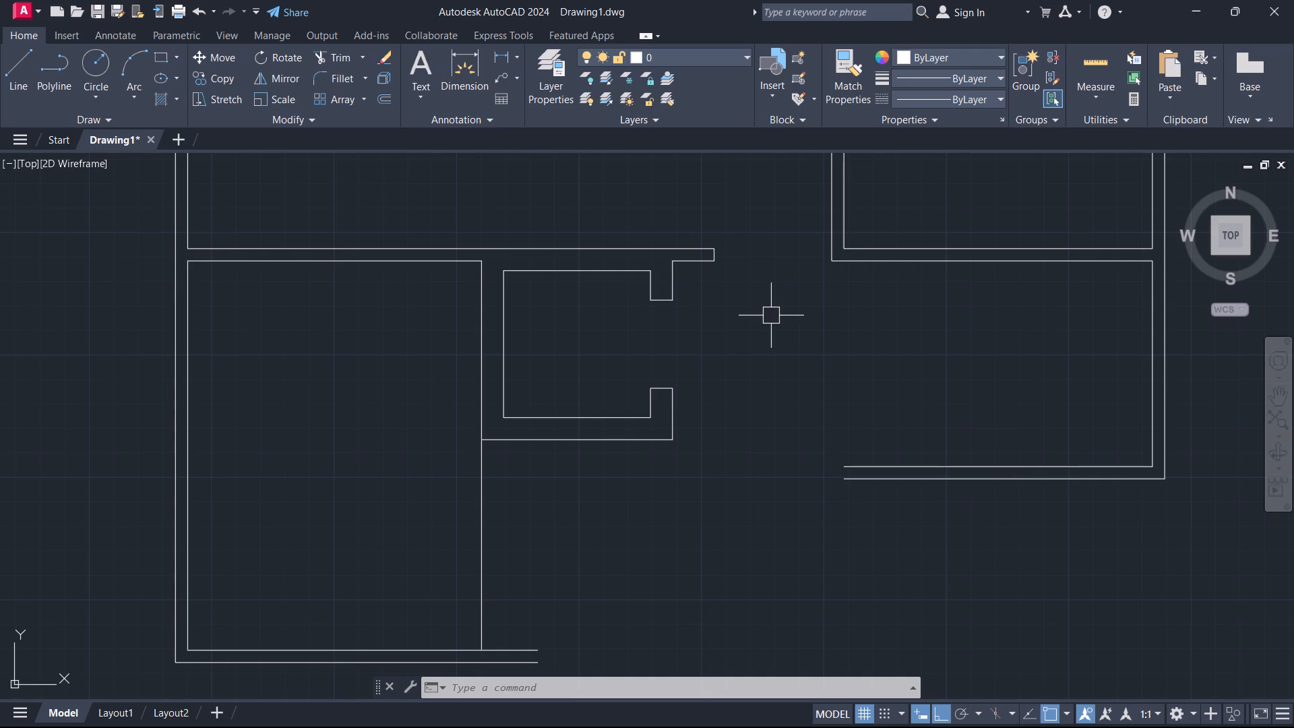
{"action": "scroll", "coordinate": [524, 367], "scroll_direction": "down", "scroll_amount": 3}
{"action": "scroll", "coordinate": [487, 428], "scroll_direction": "up", "scroll_amount": 2}
{"action": "middle_click_drag", "start_coordinate": [469, 458], "coordinate": [486, 437]}
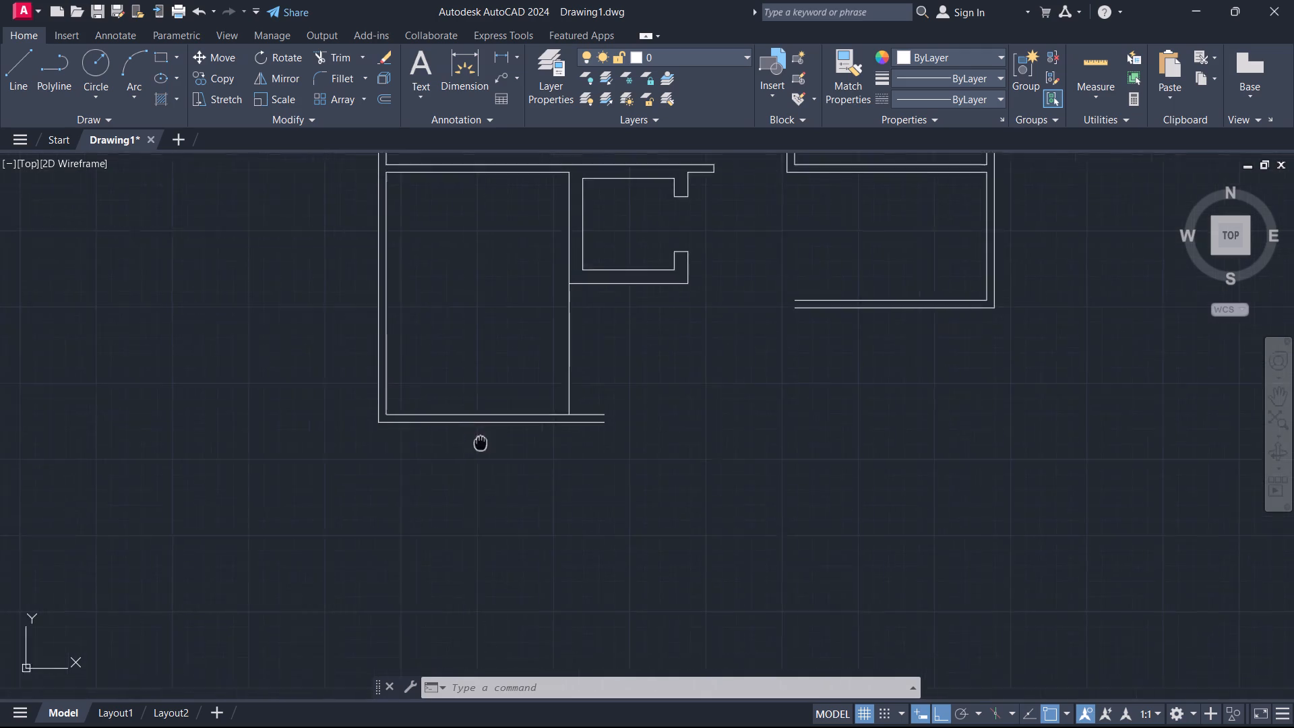
{"action": "scroll", "coordinate": [486, 437], "scroll_direction": "up", "scroll_amount": 1}
{"action": "middle_click_drag", "start_coordinate": [486, 437], "coordinate": [533, 411]}
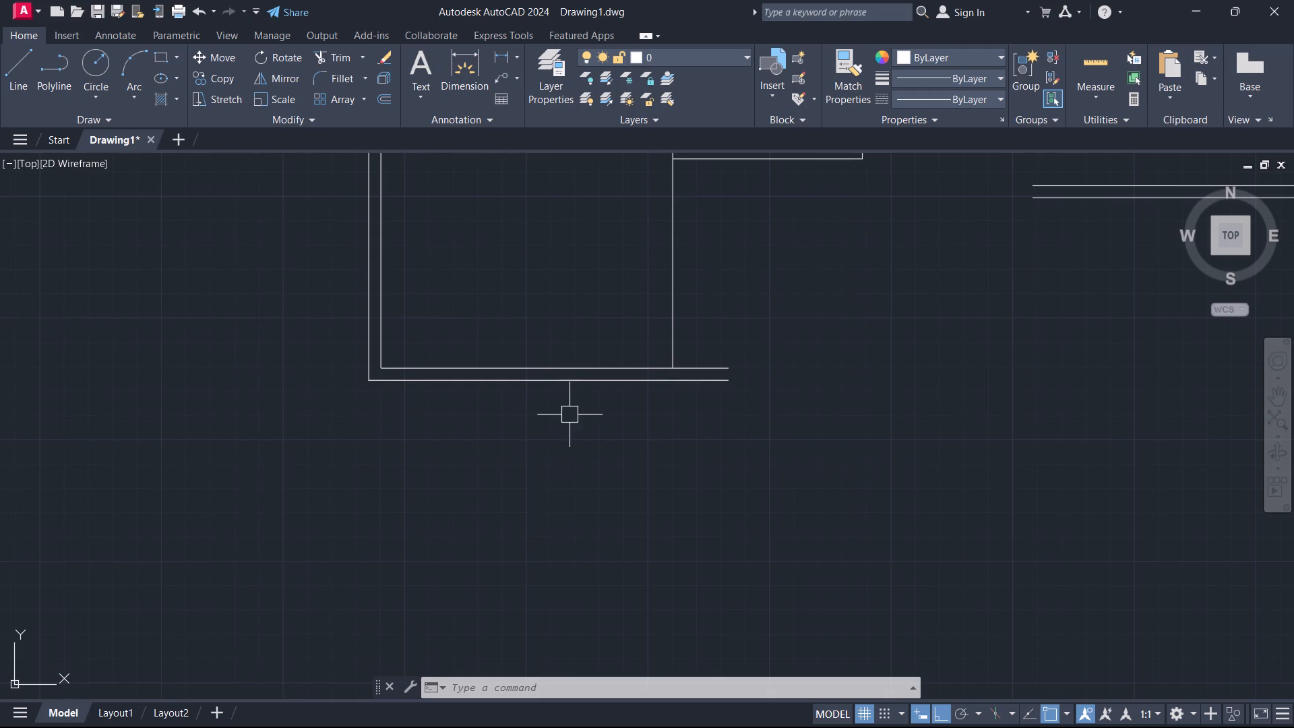
{"action": "middle_click_drag", "start_coordinate": [642, 326], "coordinate": [514, 510]}
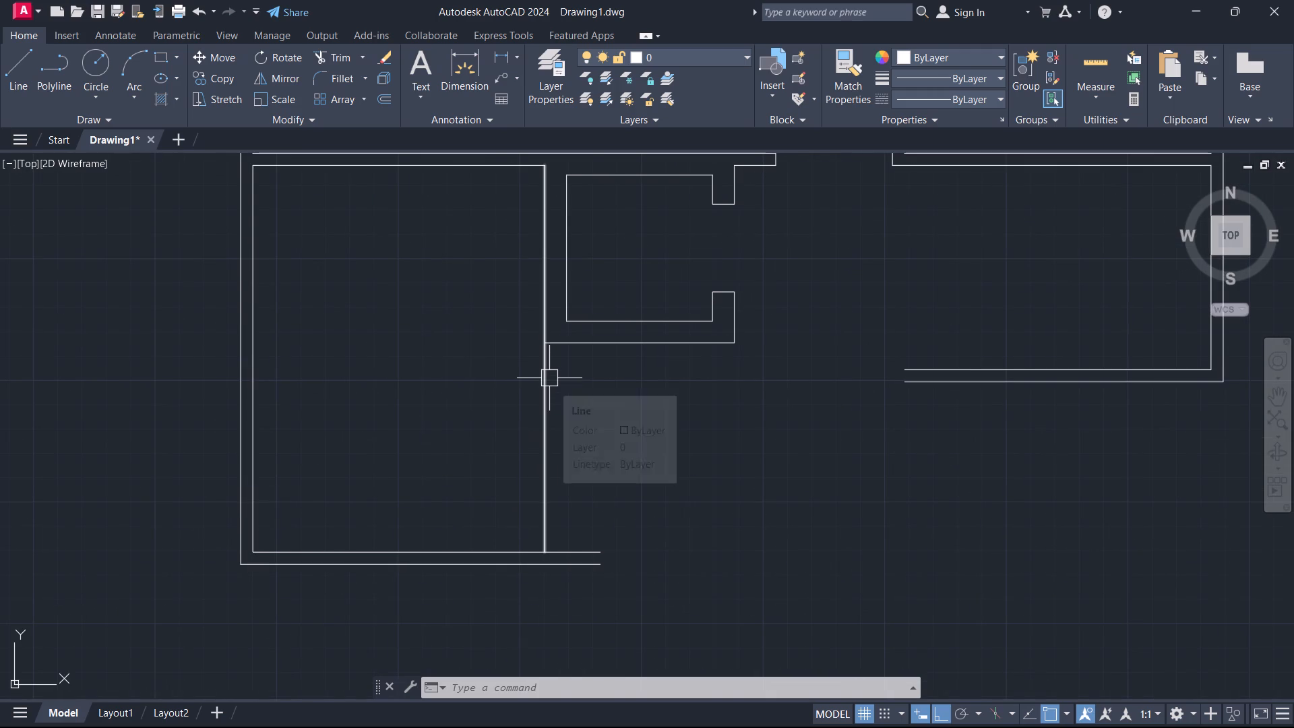
{"action": "type", "text": "o 5"}
{"action": "key", "text": "Return"}
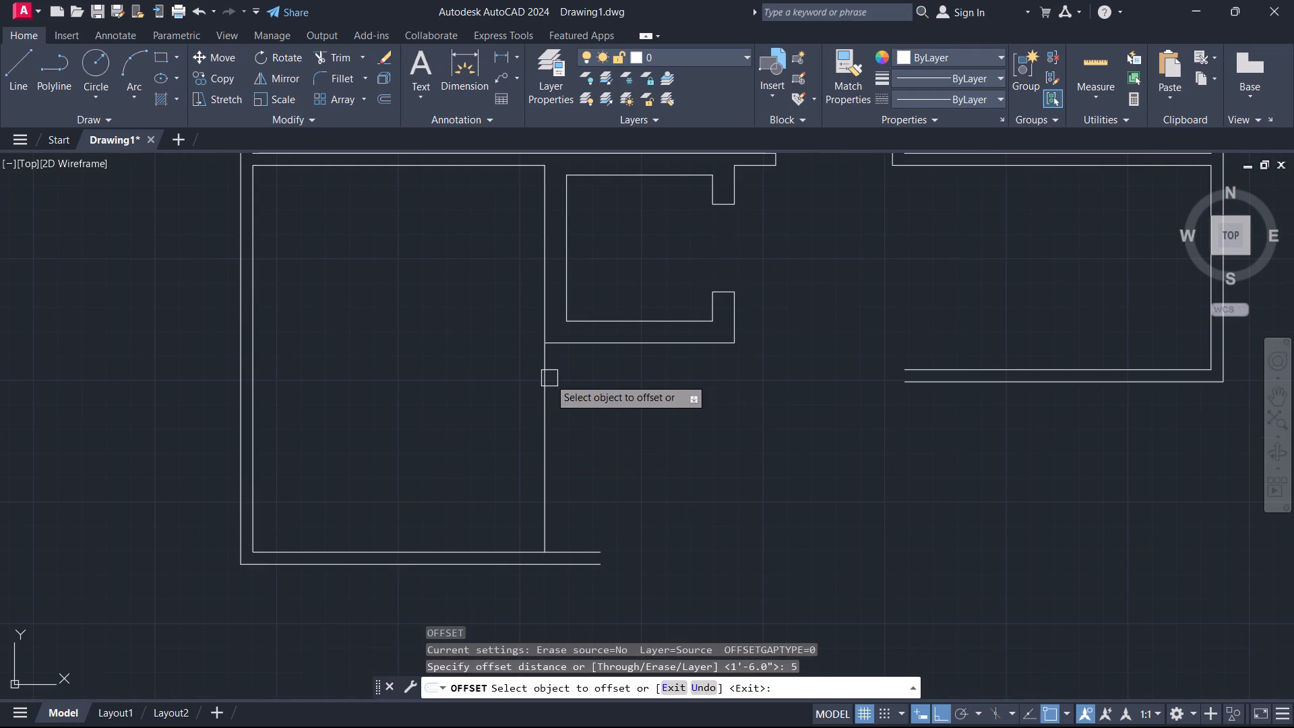
{"action": "left_click", "coordinate": [549, 378]}
{"action": "left_click", "coordinate": [622, 395]}
{"action": "key", "text": "Escape"}
Trim the 5" offset line above the small room's bottom outer line, and that outer line's end inside the wall.
{"action": "scroll", "coordinate": [558, 320], "scroll_direction": "up", "scroll_amount": 2}
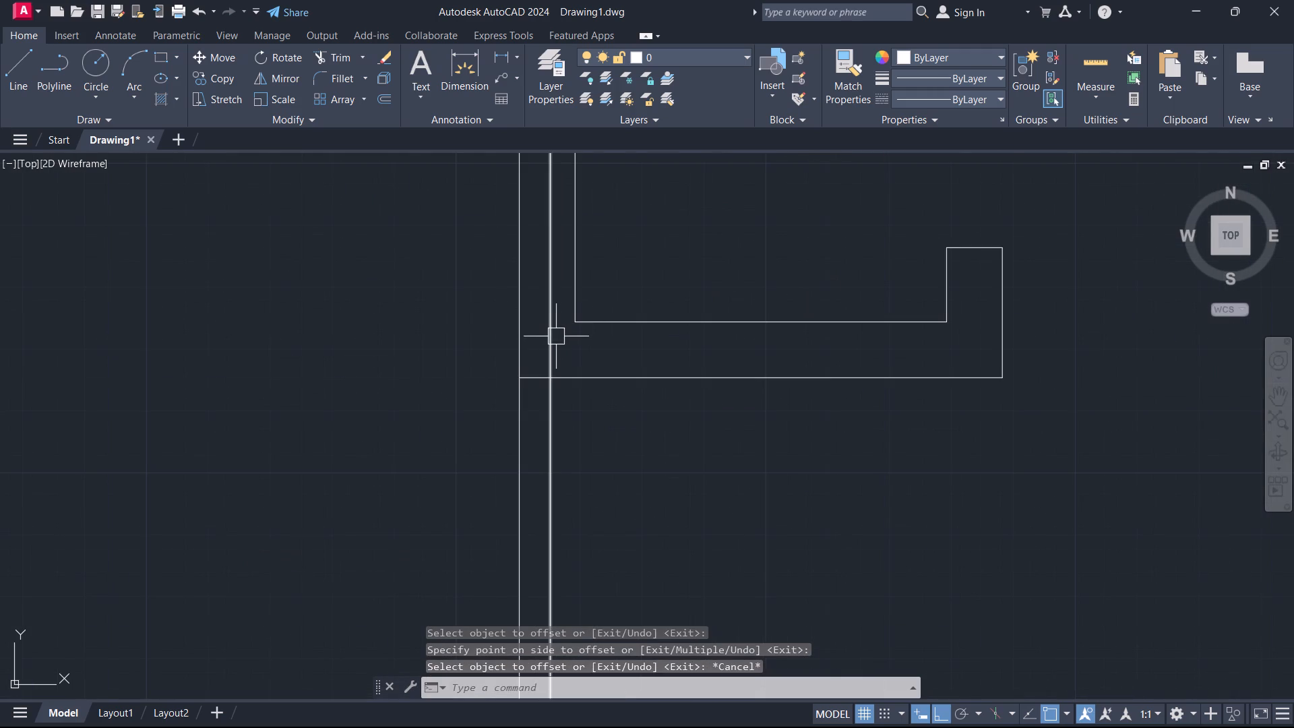
{"action": "type", "text": "tr"}
{"action": "key", "text": "space"}
{"action": "left_click", "coordinate": [556, 336]}
{"action": "left_click", "coordinate": [534, 372]}
{"action": "key", "text": "Escape"}
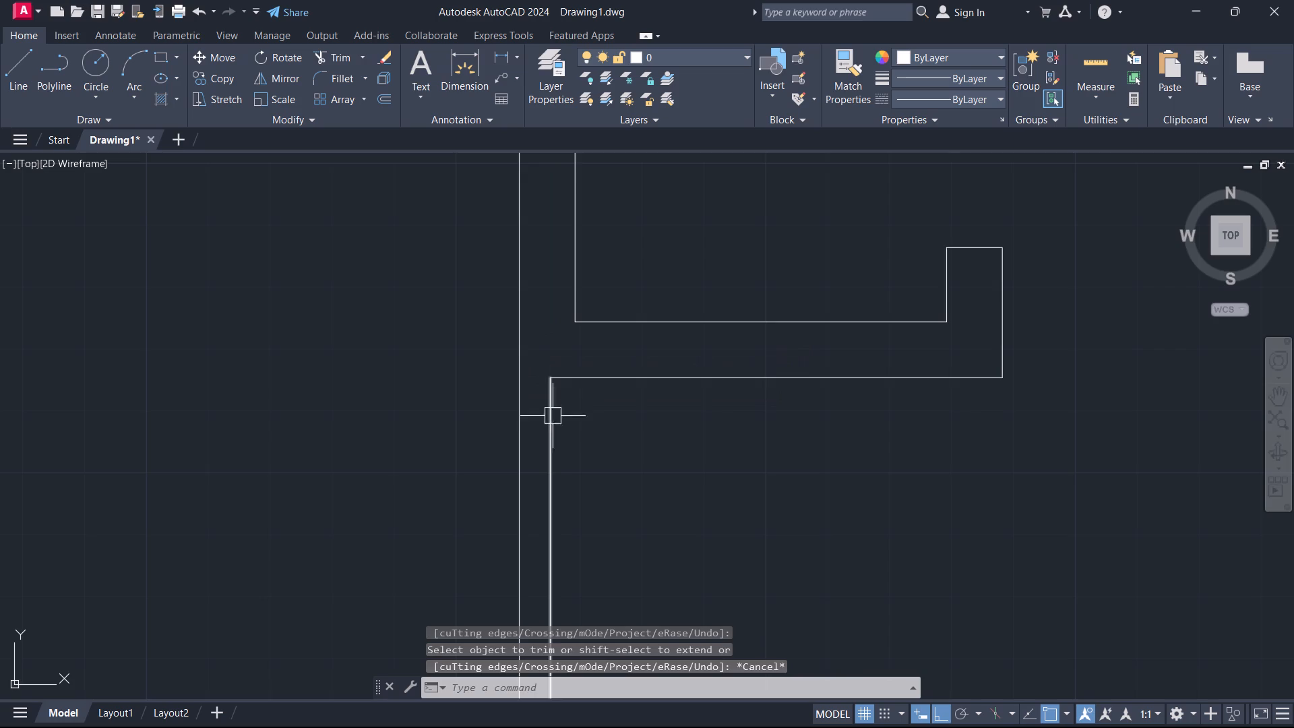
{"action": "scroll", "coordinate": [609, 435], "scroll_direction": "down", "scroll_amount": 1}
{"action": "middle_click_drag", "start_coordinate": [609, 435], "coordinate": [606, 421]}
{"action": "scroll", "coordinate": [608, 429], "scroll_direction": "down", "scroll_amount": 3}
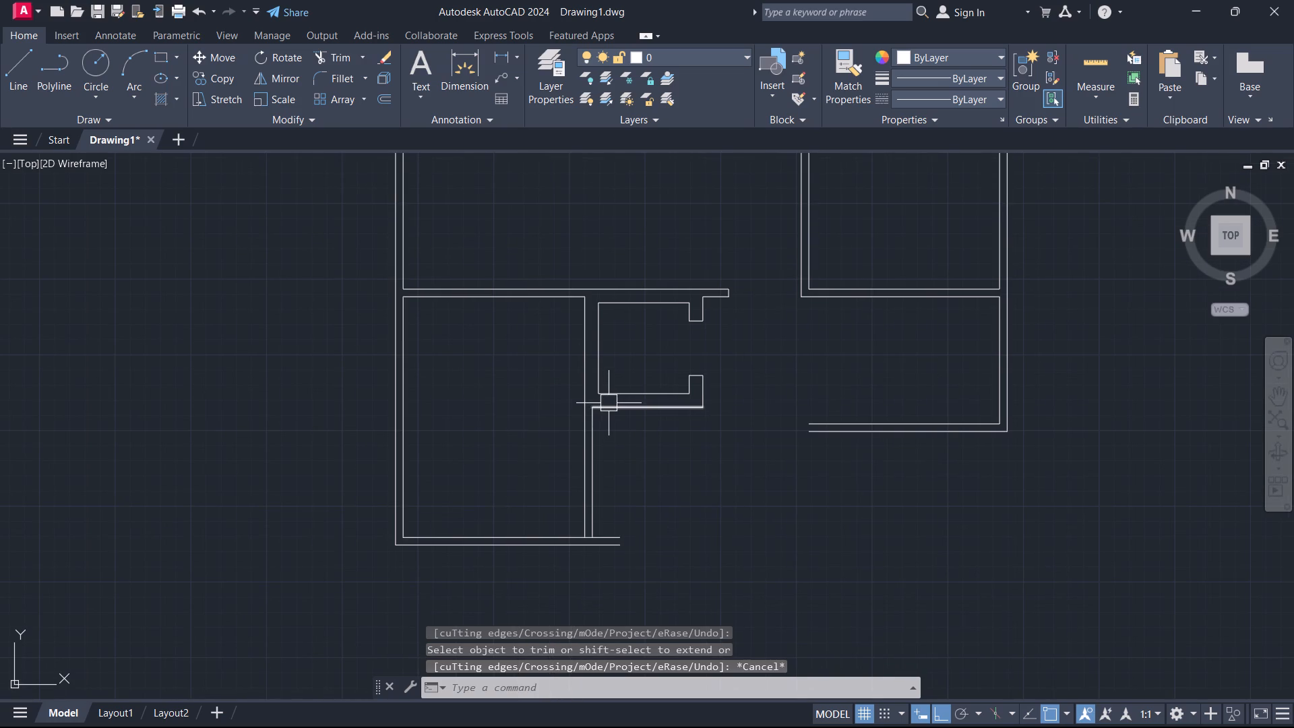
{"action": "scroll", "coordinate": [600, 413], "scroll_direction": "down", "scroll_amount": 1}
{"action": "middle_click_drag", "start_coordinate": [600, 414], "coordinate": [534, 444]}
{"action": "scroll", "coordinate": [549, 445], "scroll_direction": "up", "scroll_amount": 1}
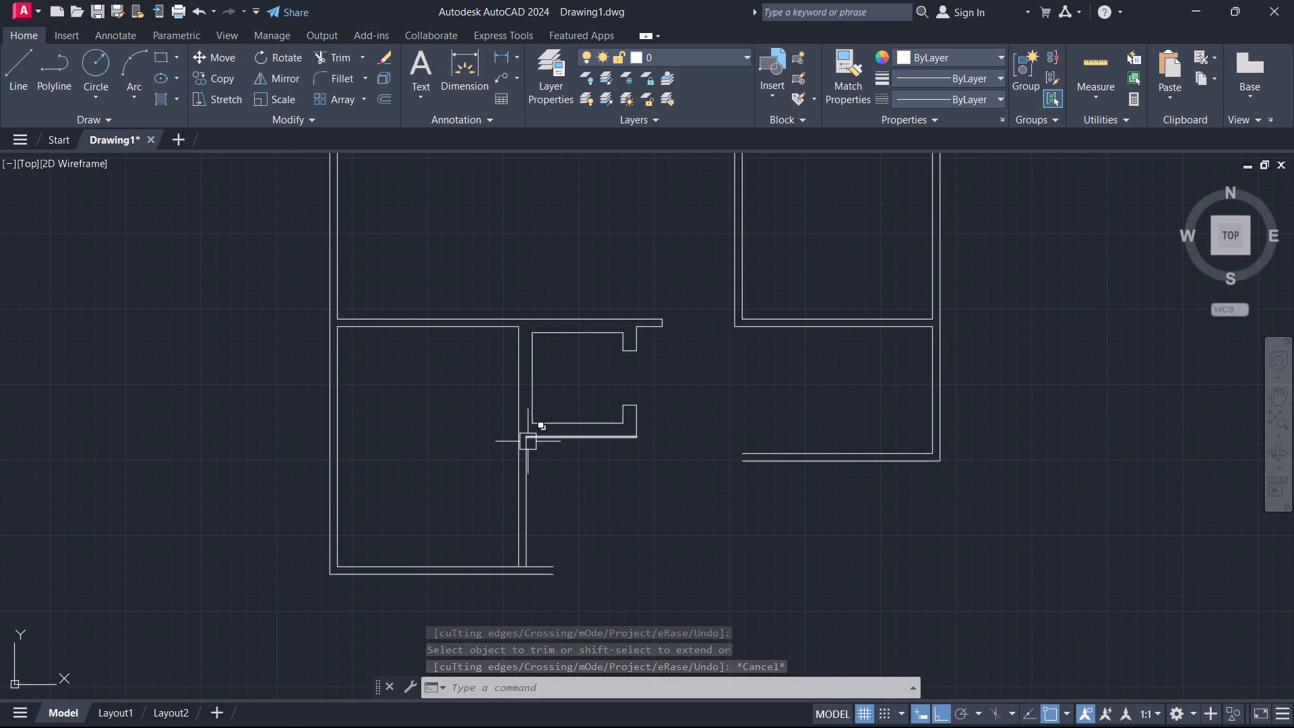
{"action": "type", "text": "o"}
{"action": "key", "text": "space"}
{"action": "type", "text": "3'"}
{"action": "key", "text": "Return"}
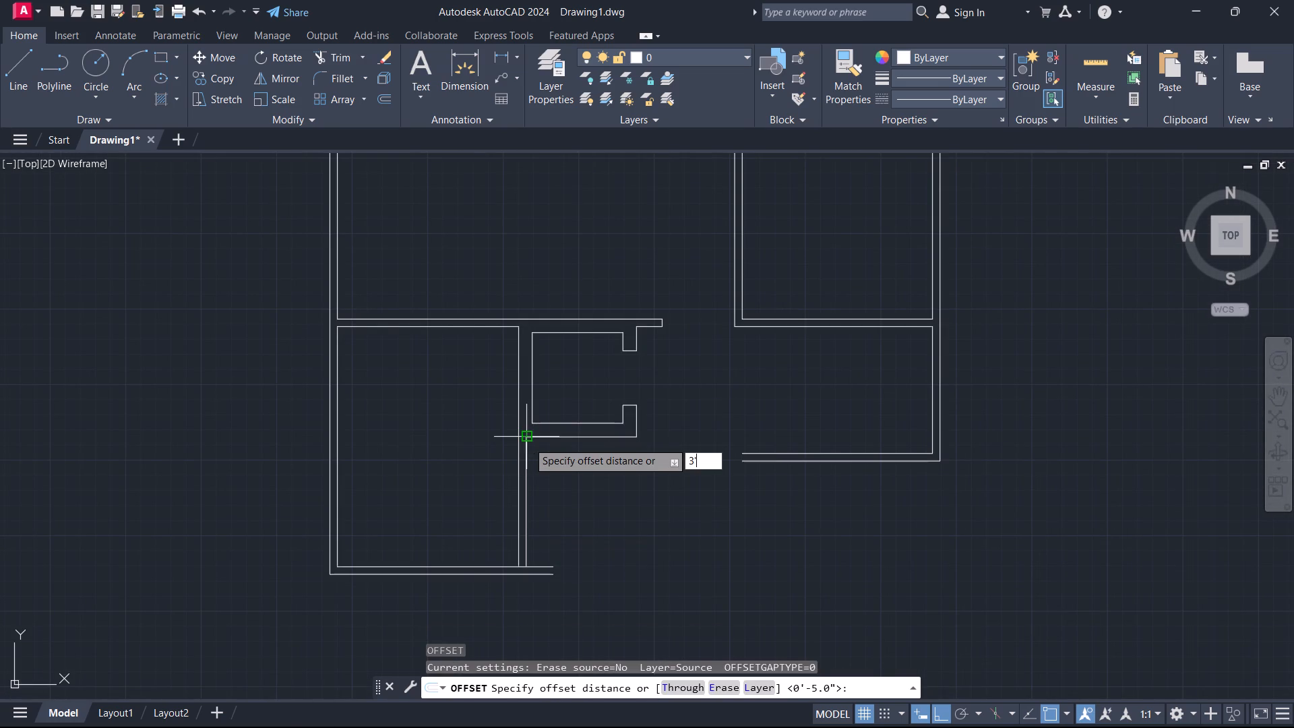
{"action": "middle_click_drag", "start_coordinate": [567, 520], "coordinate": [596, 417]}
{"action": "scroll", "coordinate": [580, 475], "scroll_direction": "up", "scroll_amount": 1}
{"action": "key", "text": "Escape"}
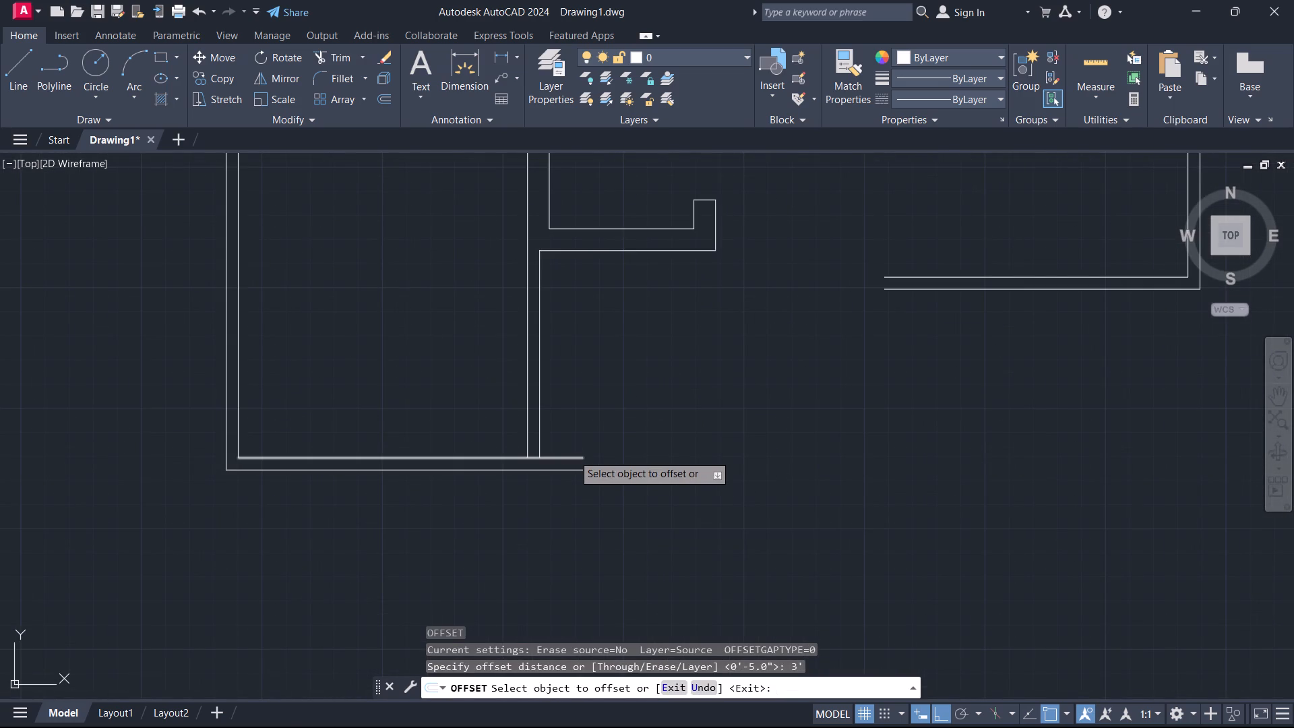
Offset the inner line of the lower-left room's bottom wall 4" upward.
{"action": "type", "text": "o 4"}
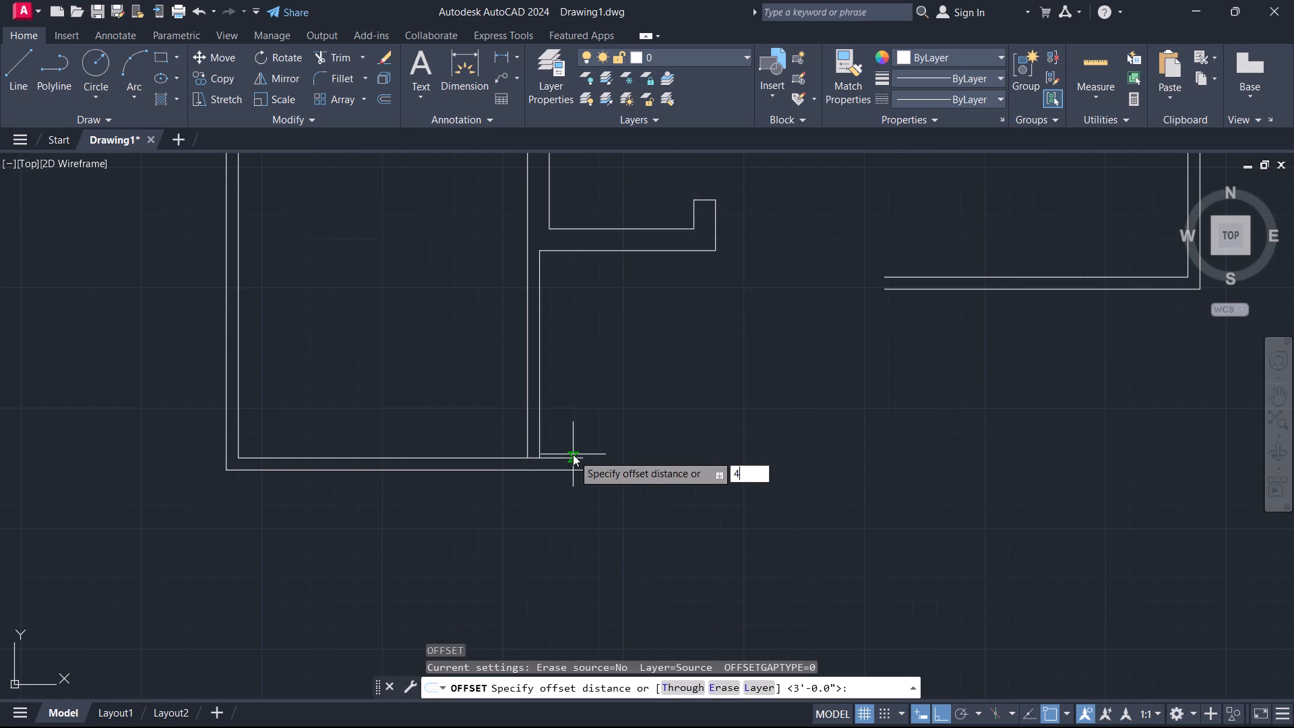
{"action": "key", "text": "Return"}
{"action": "left_click", "coordinate": [572, 452]}
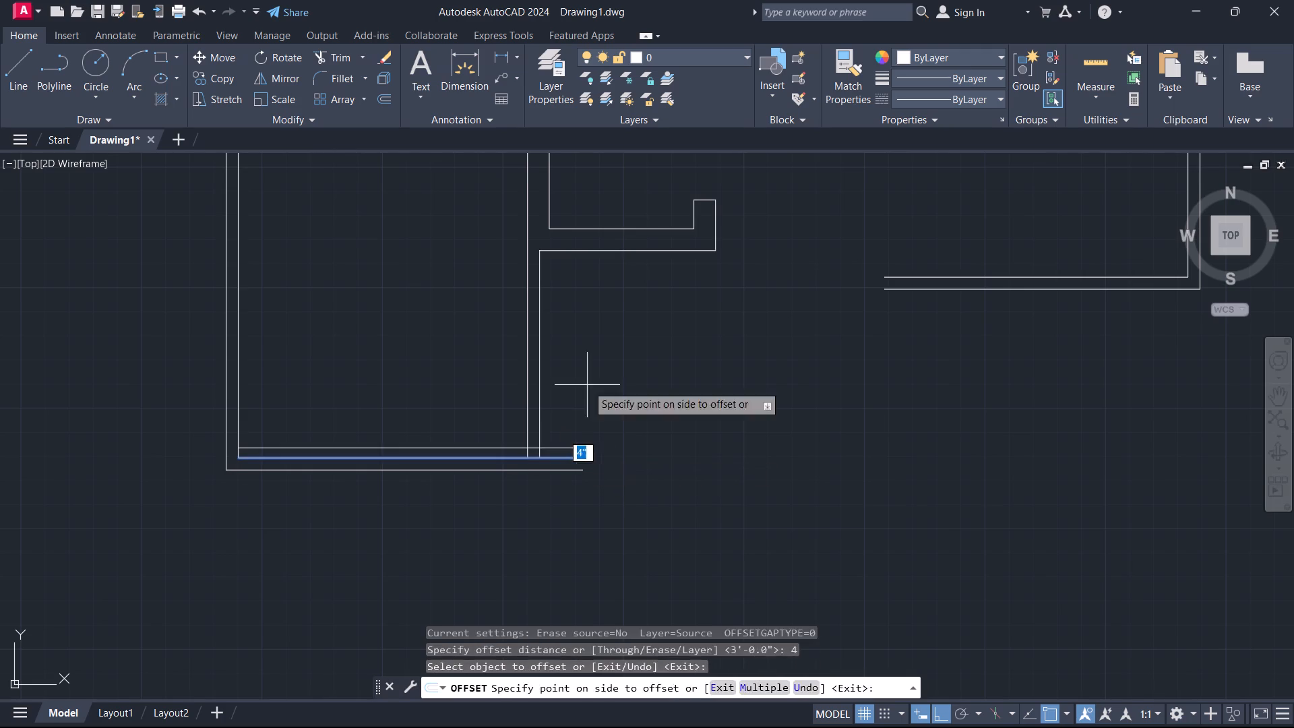
{"action": "left_click", "coordinate": [587, 385]}
{"action": "key", "text": "Escape"}
Offset the new line above the lower-left room's bottom wall 3' upward.
{"action": "key", "text": "o"}
{"action": "key", "text": "space"}
{"action": "key", "text": "3"}
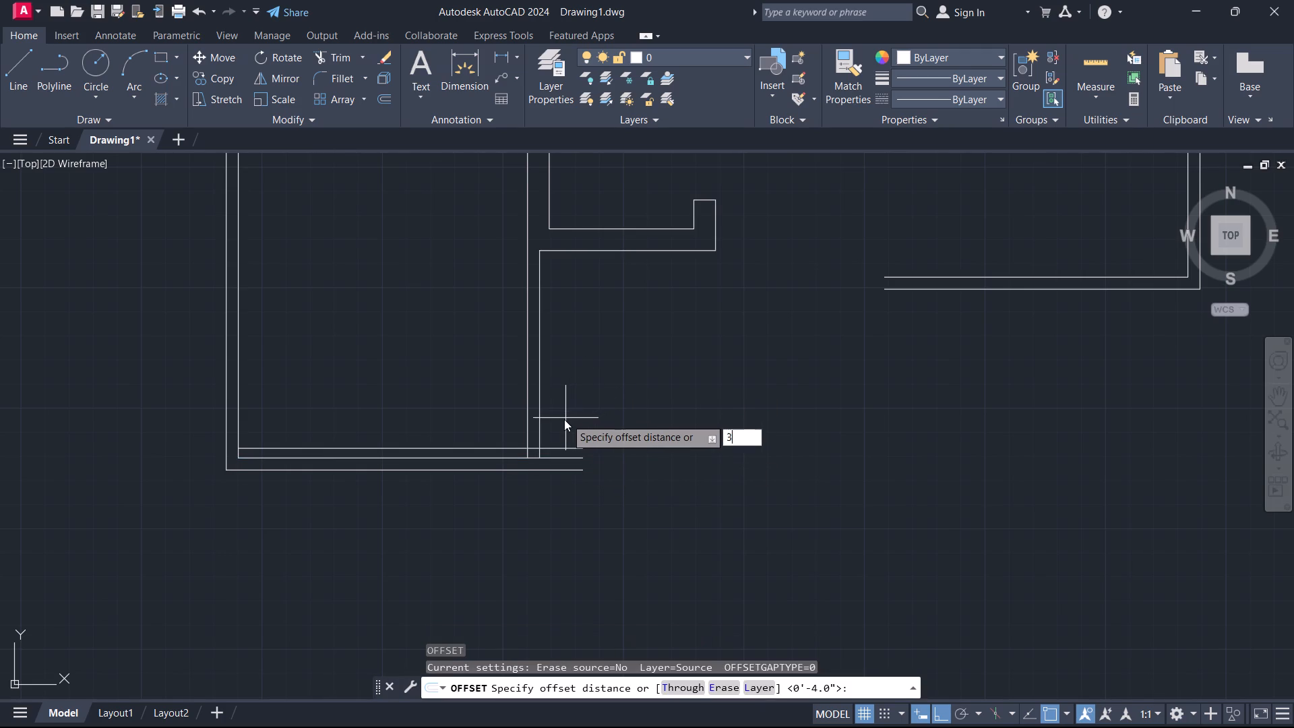
{"action": "key", "text": "apostrophe"}
{"action": "key", "text": "Return"}
{"action": "scroll", "coordinate": [560, 433], "scroll_direction": "up", "scroll_amount": 2}
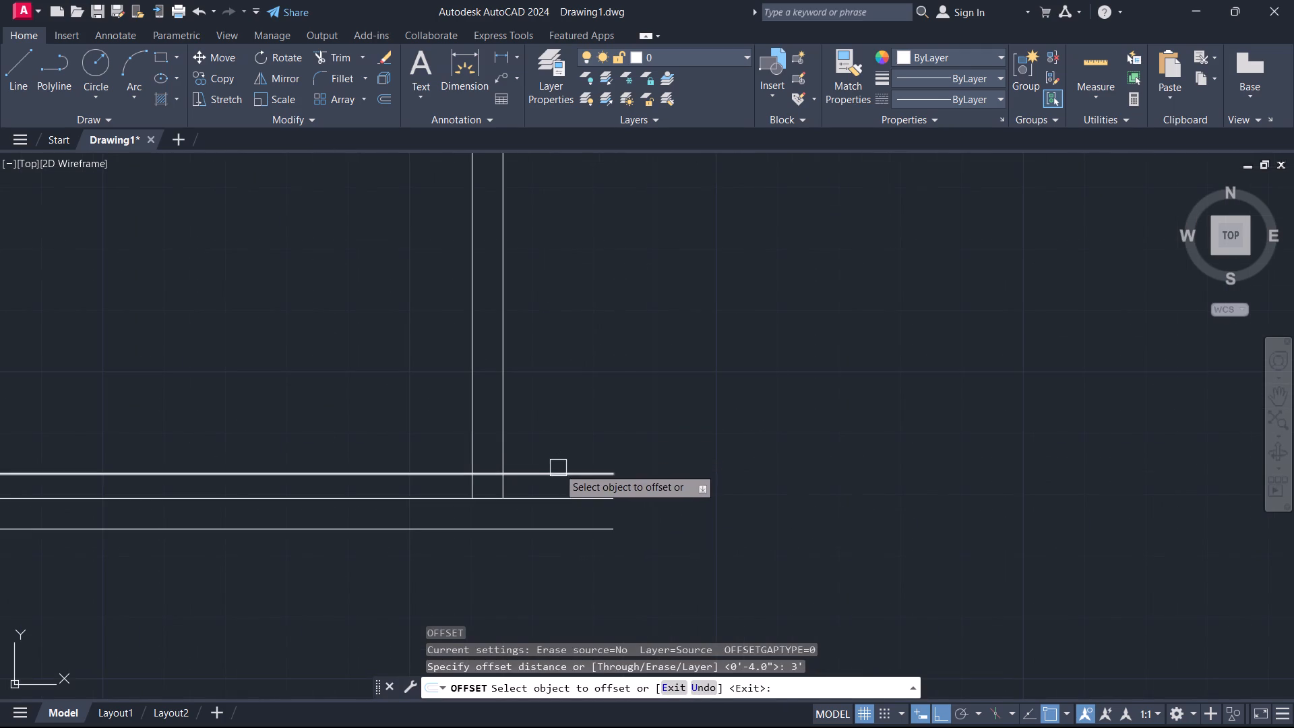
{"action": "left_click", "coordinate": [555, 468]}
{"action": "left_click", "coordinate": [555, 411]}
{"action": "key", "text": "Escape"}
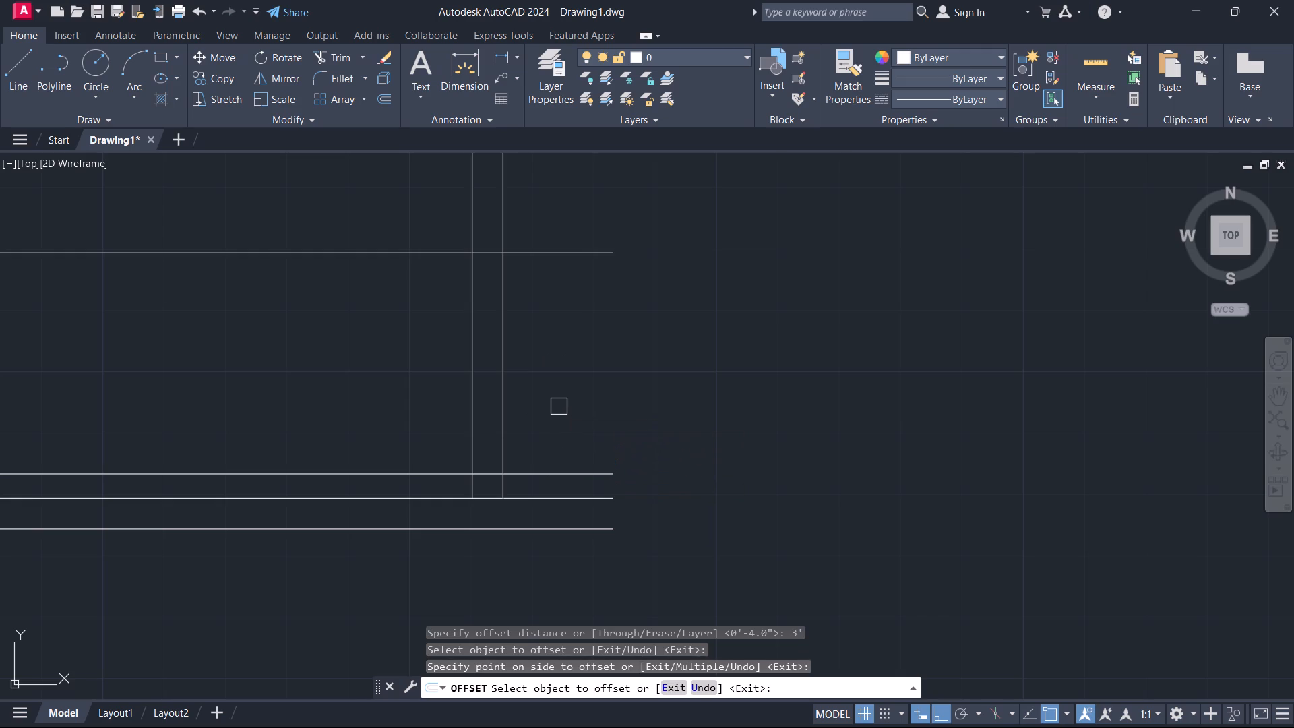
Trim the lower-left room's right wall between the offset lines, their excess ends, and the bottom inner line inside the stub, leaving a 3' door opening.
{"action": "type", "text": "tr"}
{"action": "key", "text": "space"}
{"action": "left_click_drag", "start_coordinate": [570, 229], "coordinate": [395, 261]}
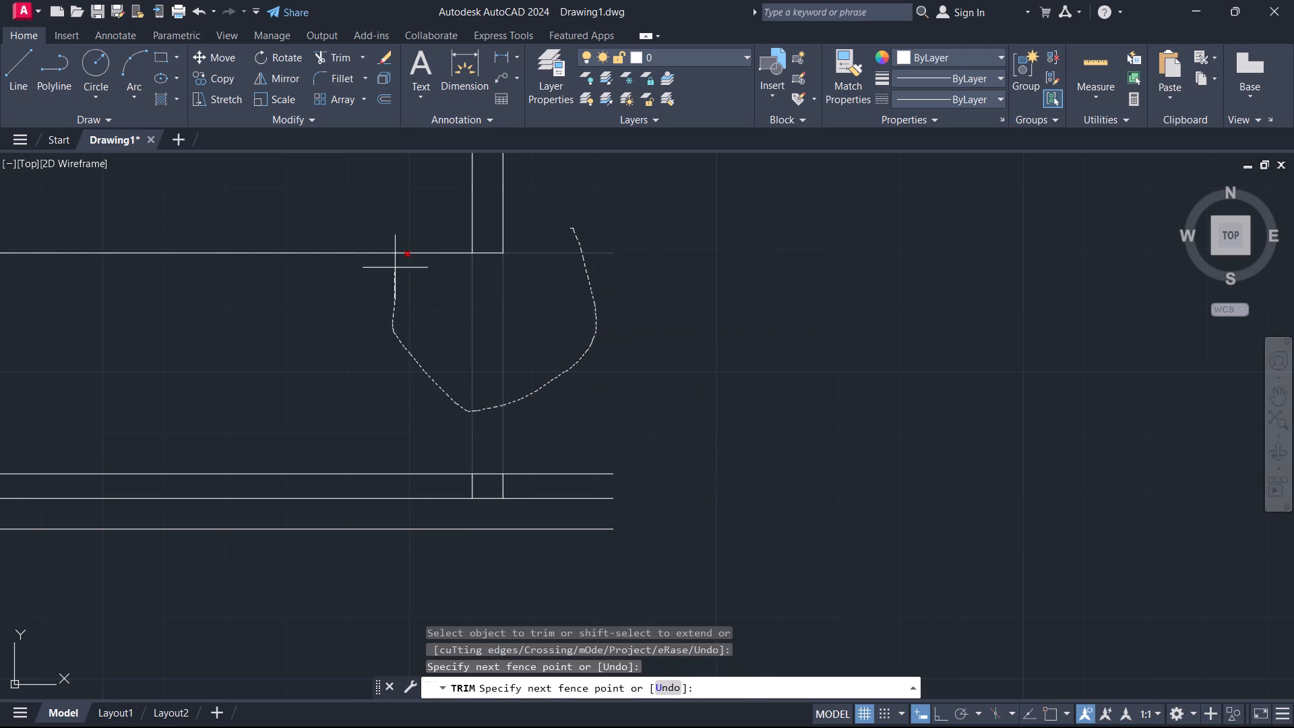
{"action": "left_click_drag", "start_coordinate": [395, 261], "coordinate": [530, 433]}
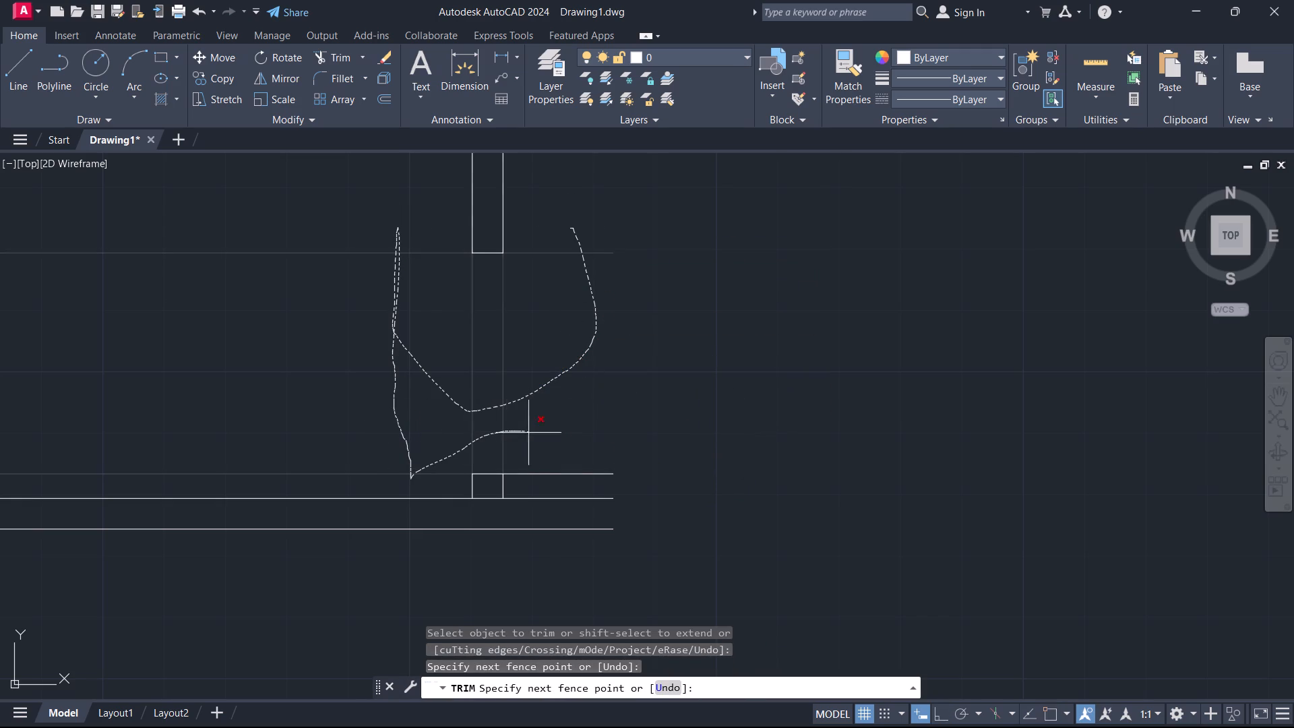
{"action": "left_click_drag", "start_coordinate": [530, 433], "coordinate": [549, 487]}
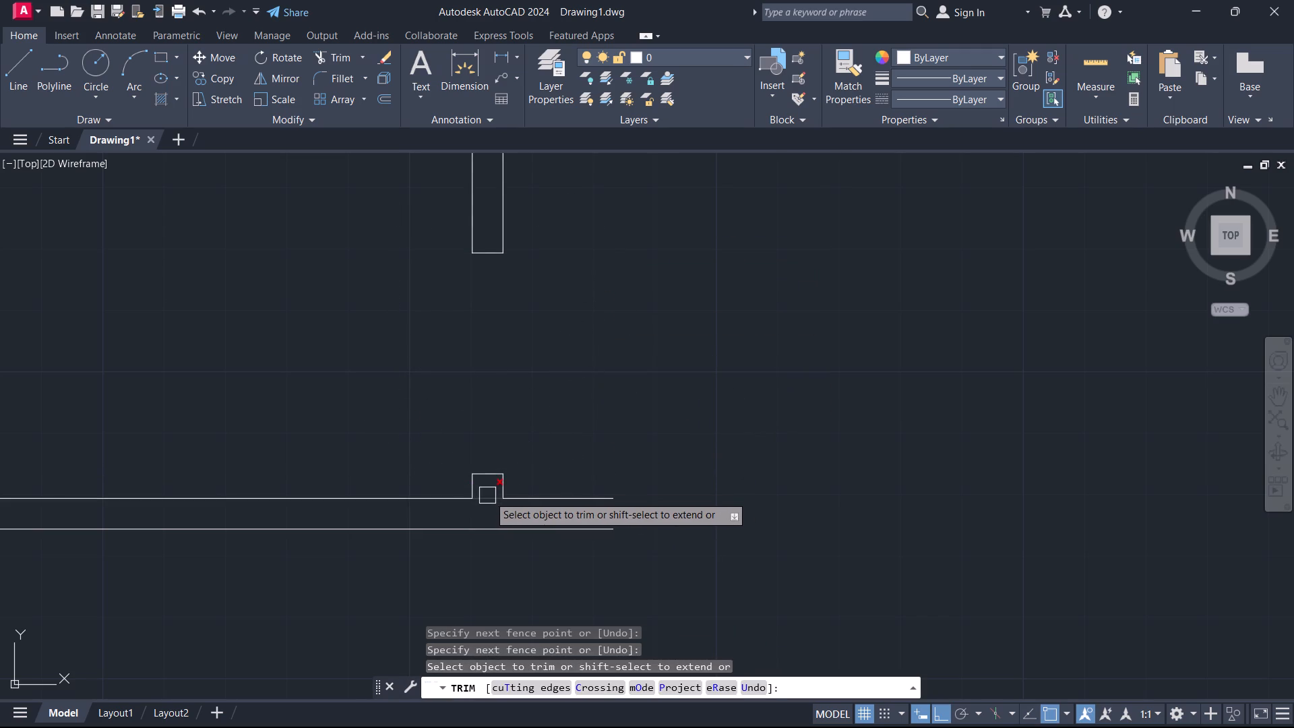
{"action": "left_click", "coordinate": [489, 495]}
{"action": "key", "text": "Escape"}
{"action": "scroll", "coordinate": [517, 413], "scroll_direction": "down", "scroll_amount": 4}
{"action": "scroll", "coordinate": [530, 421], "scroll_direction": "up", "scroll_amount": 2}
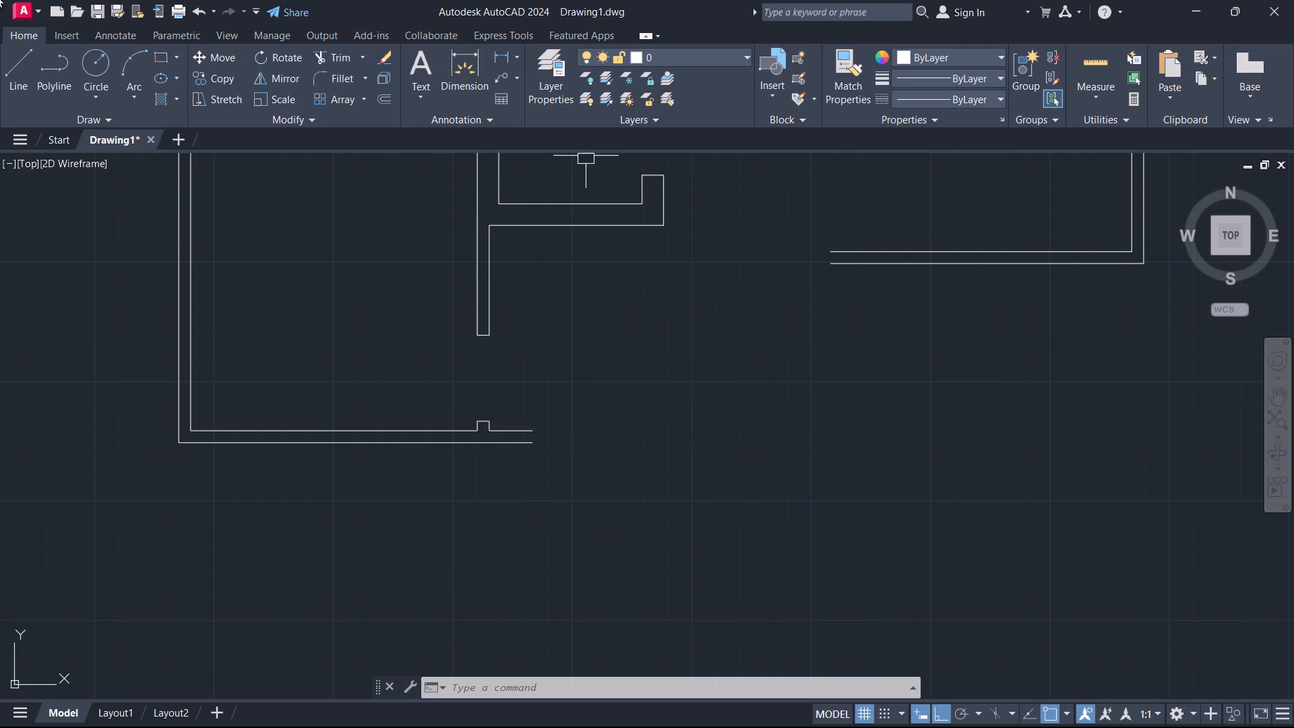
Look over the floor plan from the lower rooms up to the upper-left room's walls.
{"action": "scroll", "coordinate": [719, 276], "scroll_direction": "down", "scroll_amount": 2}
{"action": "middle_click_drag", "start_coordinate": [762, 232], "coordinate": [627, 428]}
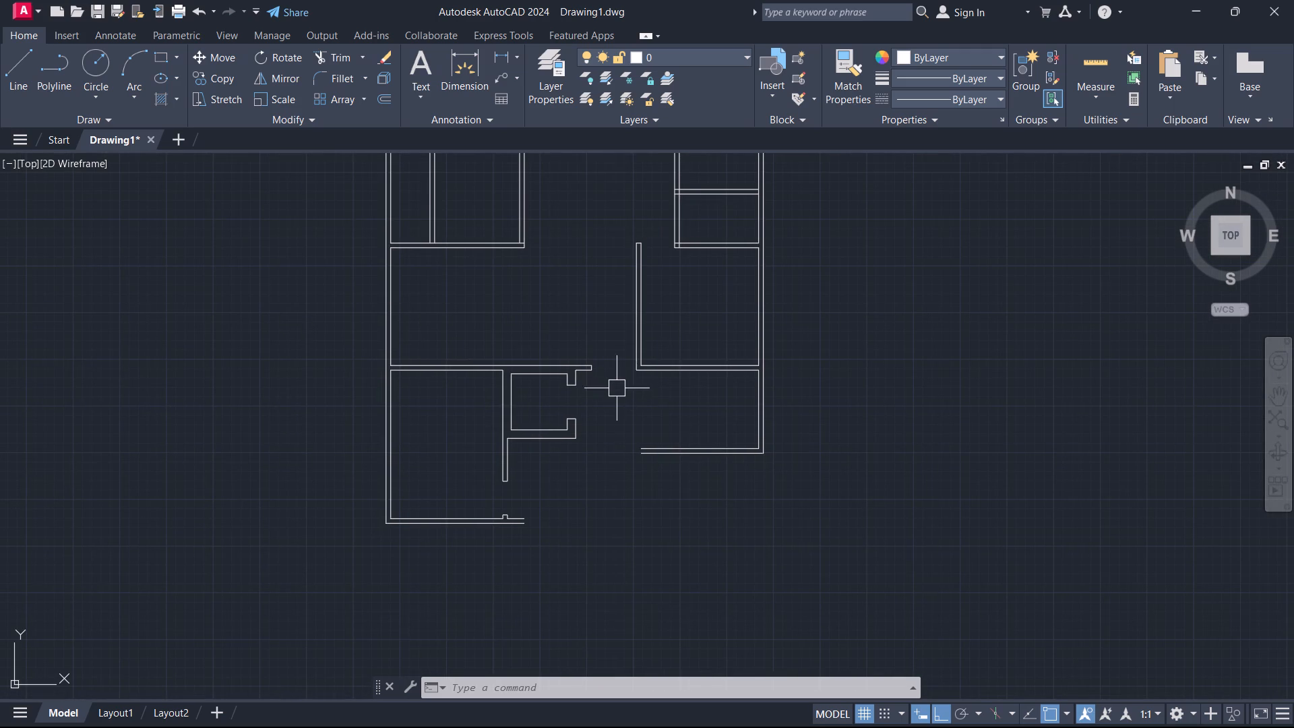
{"action": "scroll", "coordinate": [743, 313], "scroll_direction": "up", "scroll_amount": 1}
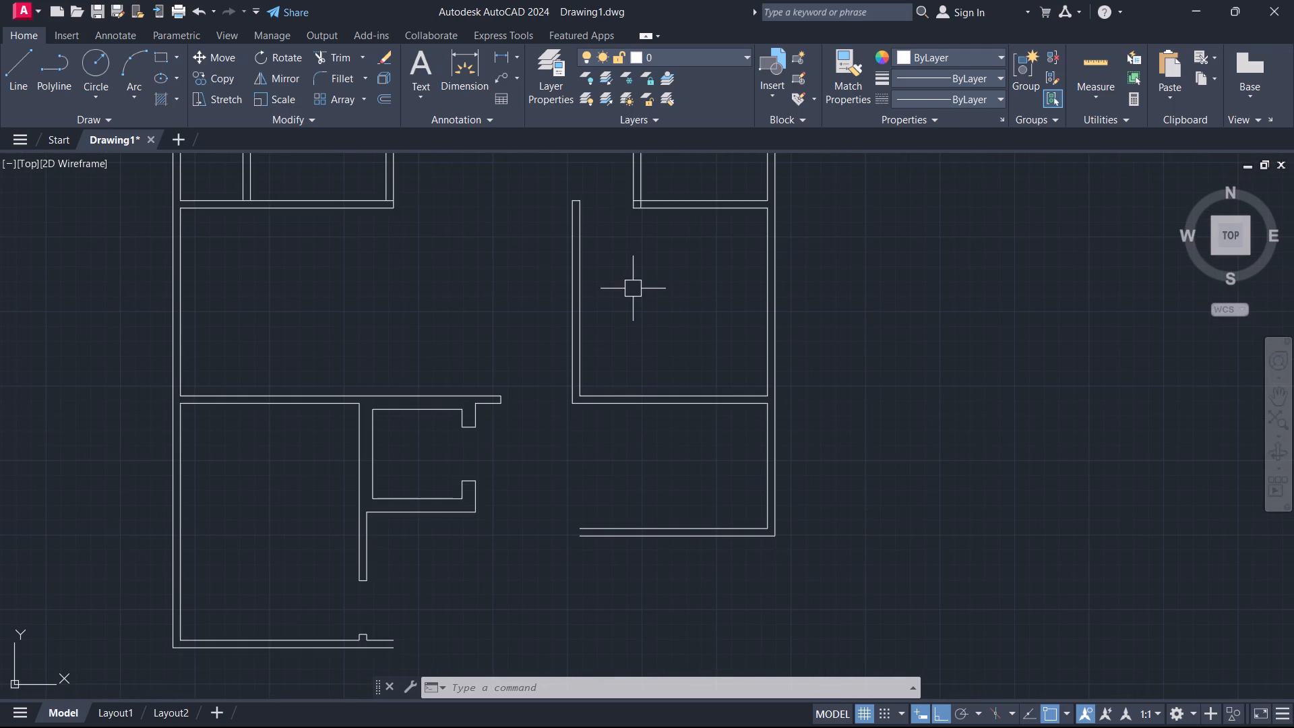
{"action": "middle_click_drag", "start_coordinate": [630, 275], "coordinate": [649, 355]}
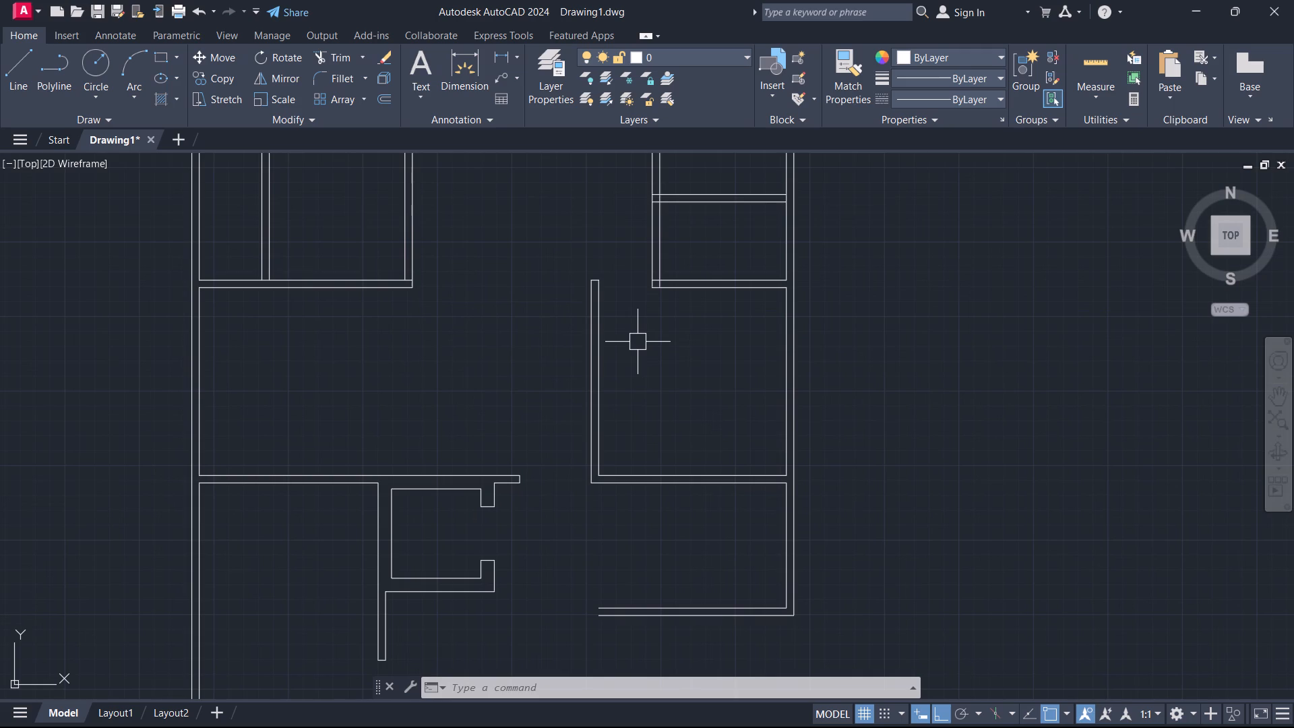
{"action": "middle_click_drag", "start_coordinate": [519, 310], "coordinate": [653, 436]}
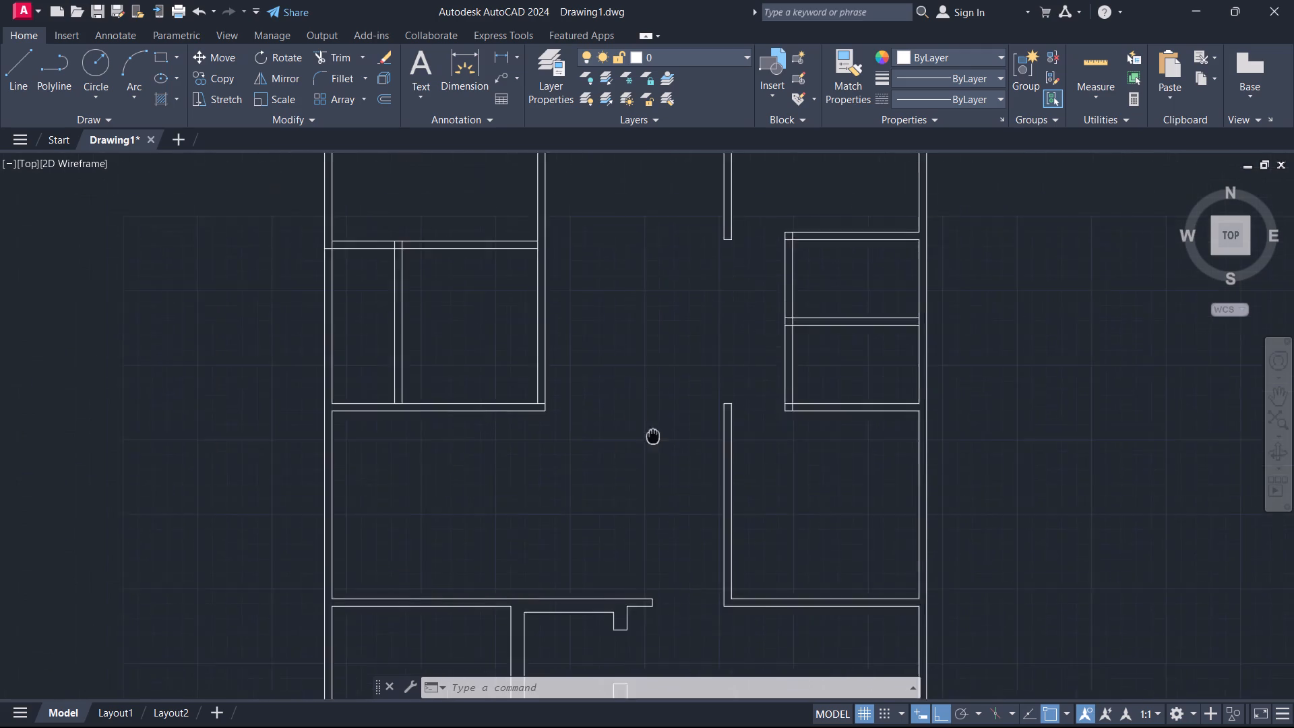
{"action": "middle_click_drag", "start_coordinate": [653, 436], "coordinate": [745, 334]}
{"action": "scroll", "coordinate": [525, 346], "scroll_direction": "down", "scroll_amount": 1}
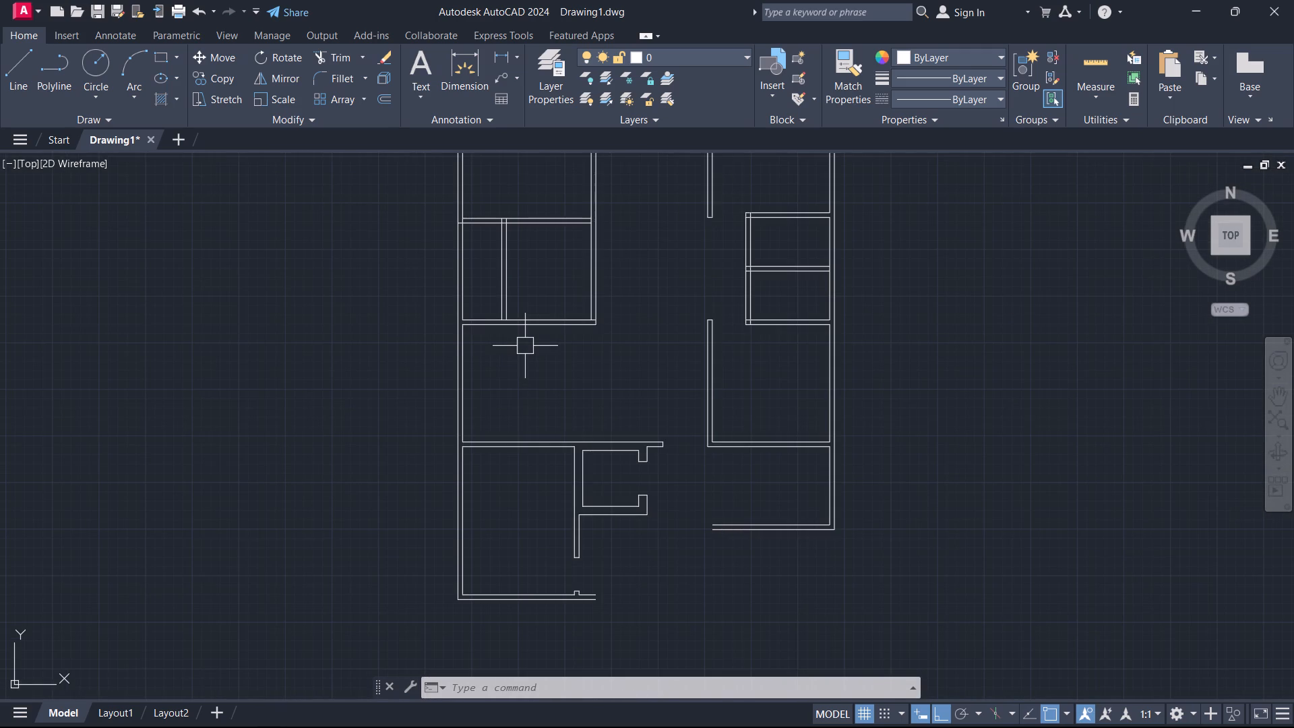
{"action": "middle_click_drag", "start_coordinate": [495, 364], "coordinate": [497, 320]}
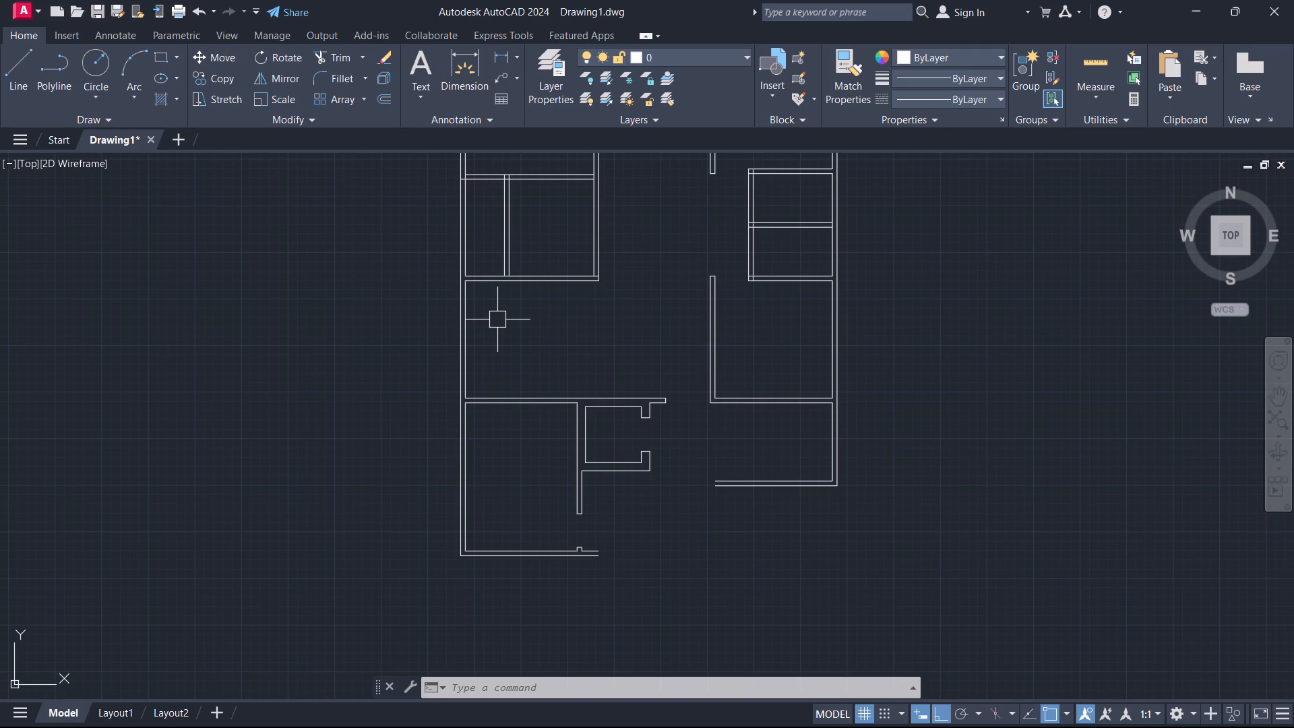
{"action": "middle_click_drag", "start_coordinate": [497, 320], "coordinate": [530, 455]}
{"action": "scroll", "coordinate": [530, 455], "scroll_direction": "down", "scroll_amount": 2}
{"action": "scroll", "coordinate": [520, 344], "scroll_direction": "up", "scroll_amount": 3}
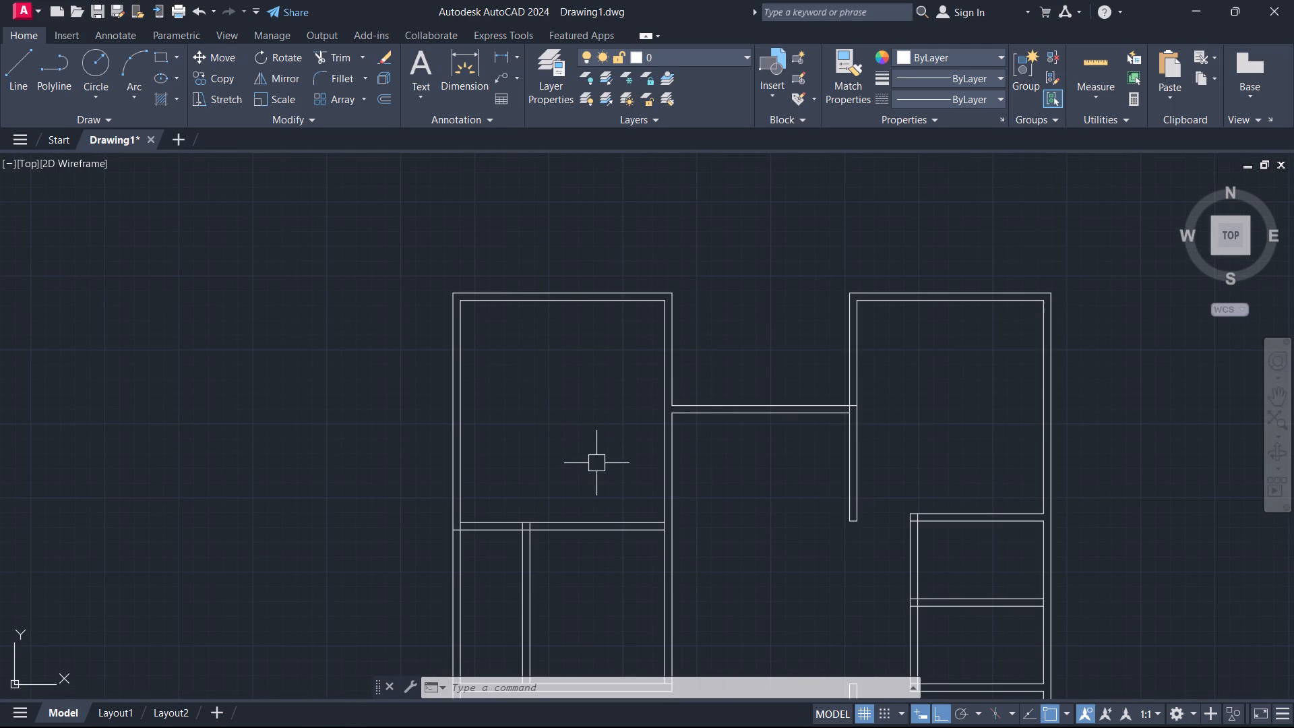
Extend the upper line of the upper-left room's bottom wall to the outer line of its right wall.
{"action": "type", "text": "ex"}
{"action": "middle_click_drag", "start_coordinate": [612, 492], "coordinate": [612, 372]}
{"action": "key", "text": "space"}
{"action": "scroll", "coordinate": [625, 520], "scroll_direction": "up", "scroll_amount": 1}
{"action": "middle_click_drag", "start_coordinate": [625, 520], "coordinate": [593, 417]}
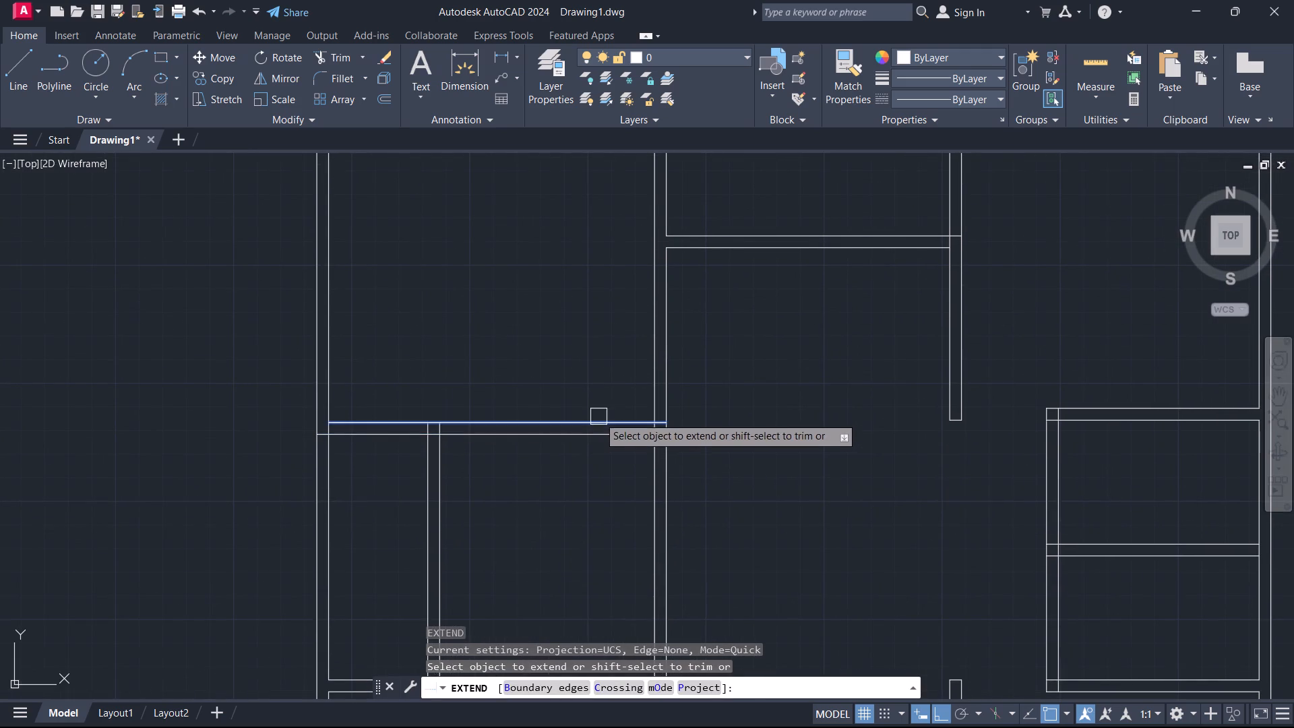
{"action": "left_click", "coordinate": [598, 417]}
{"action": "key", "text": "Escape"}
Offset the upper line of the upper-left room's bottom wall 4" upward.
{"action": "type", "text": "o"}
{"action": "key", "text": "space"}
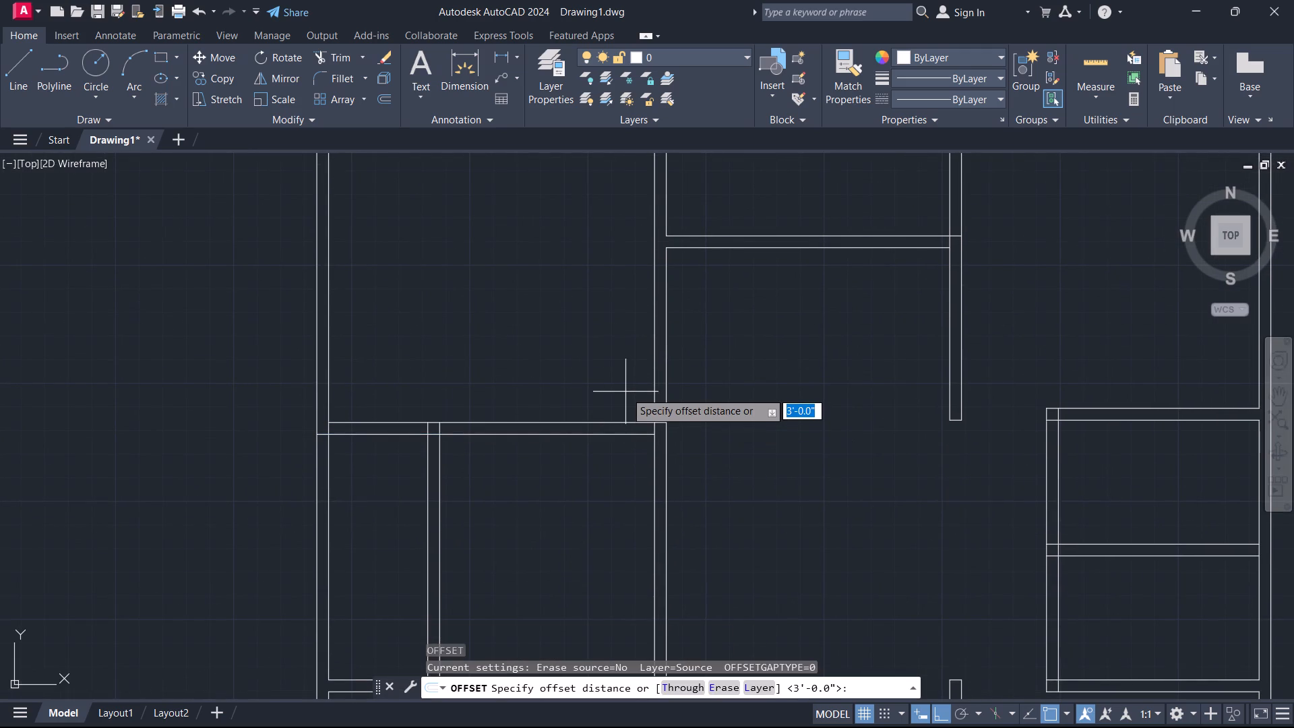
{"action": "key", "text": "4"}
{"action": "key", "text": "Return"}
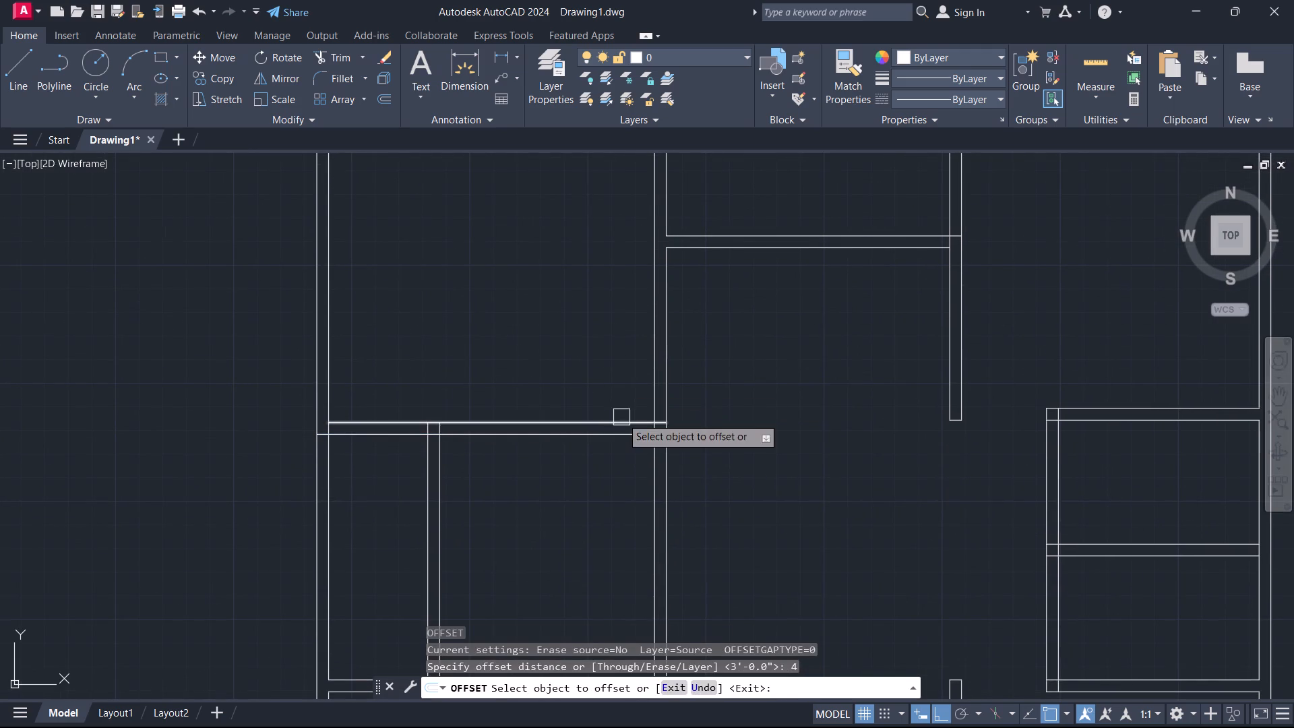
{"action": "left_click", "coordinate": [621, 419]}
{"action": "left_click", "coordinate": [620, 348]}
{"action": "key", "text": "Escape"}
Trim the 4" offset line inside the upper-left room, and the end of the bottom wall's upper line inside the right wall.
{"action": "type", "text": "tr"}
{"action": "key", "text": "space"}
{"action": "scroll", "coordinate": [605, 425], "scroll_direction": "up", "scroll_amount": 2}
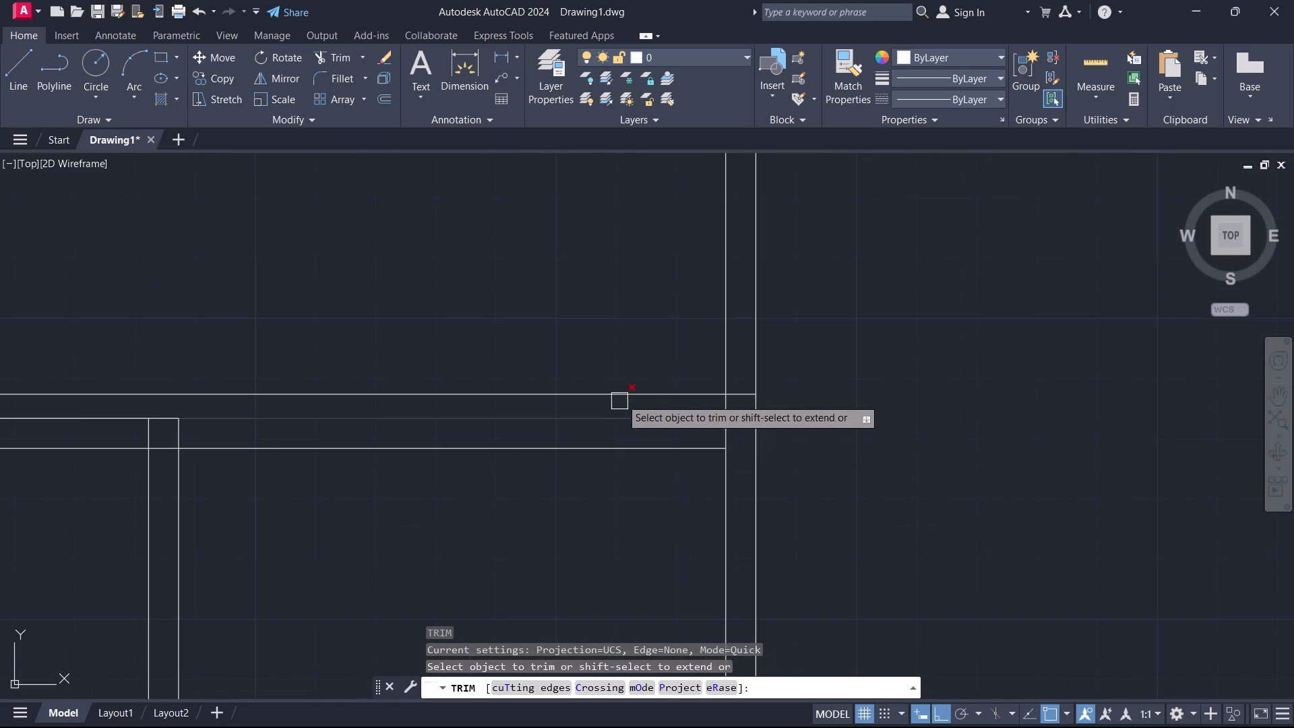
{"action": "left_click", "coordinate": [625, 391]}
{"action": "left_click", "coordinate": [735, 421]}
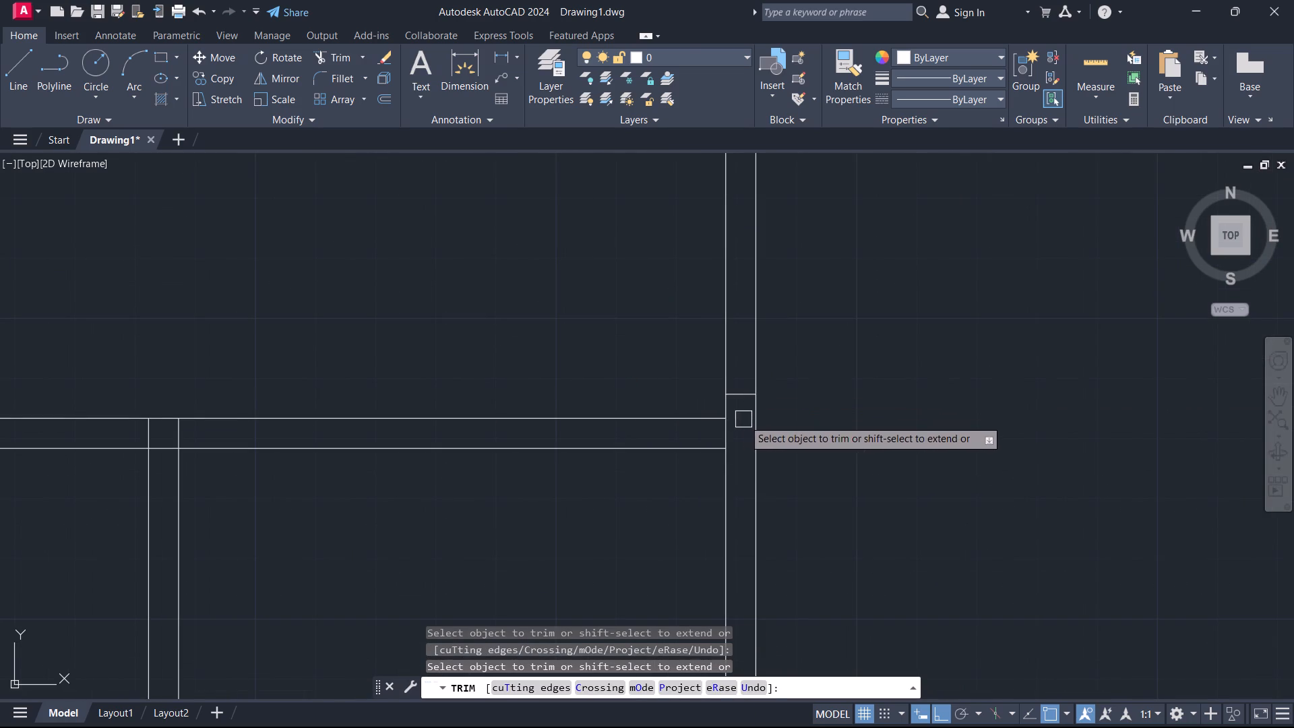
{"action": "key", "text": "Escape"}
Offset the short line across the upper-left room's right wall 3' upward.
{"action": "key", "text": "o"}
{"action": "key", "text": "space"}
{"action": "key", "text": "3"}
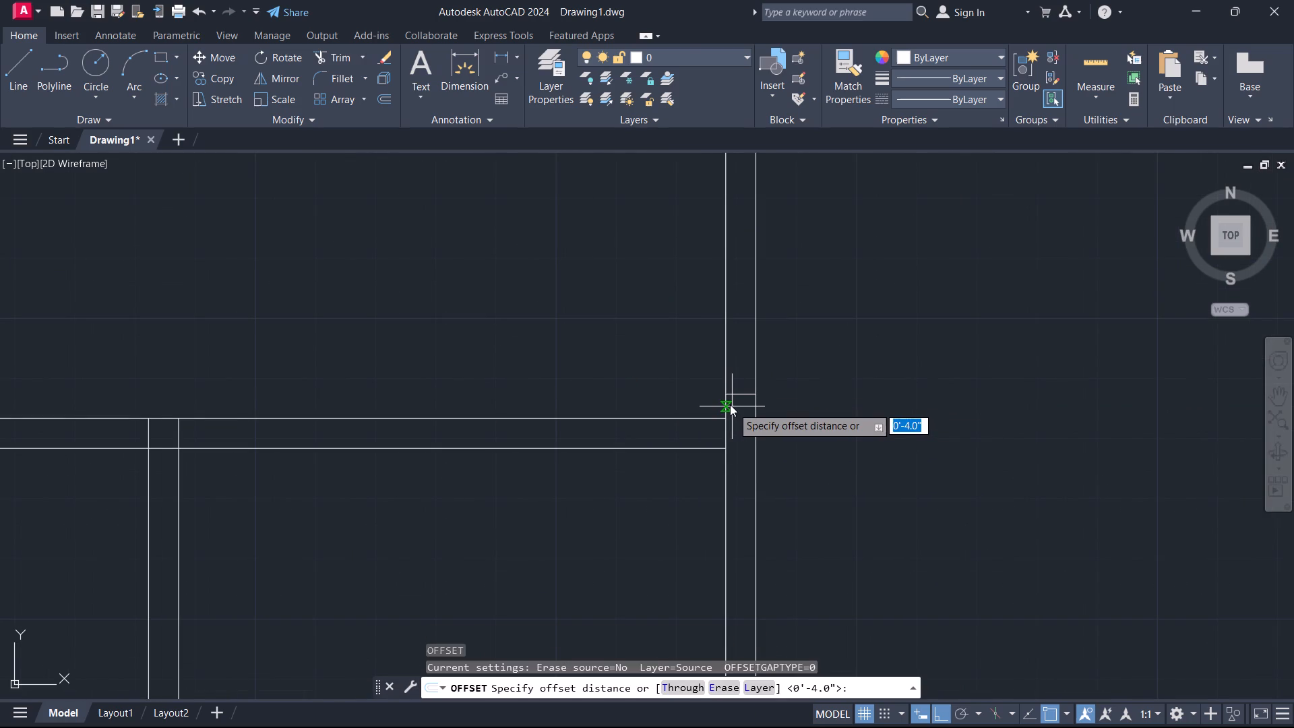
{"action": "key", "text": "apostrophe"}
{"action": "key", "text": "Return"}
{"action": "scroll", "coordinate": [733, 399], "scroll_direction": "up", "scroll_amount": 2}
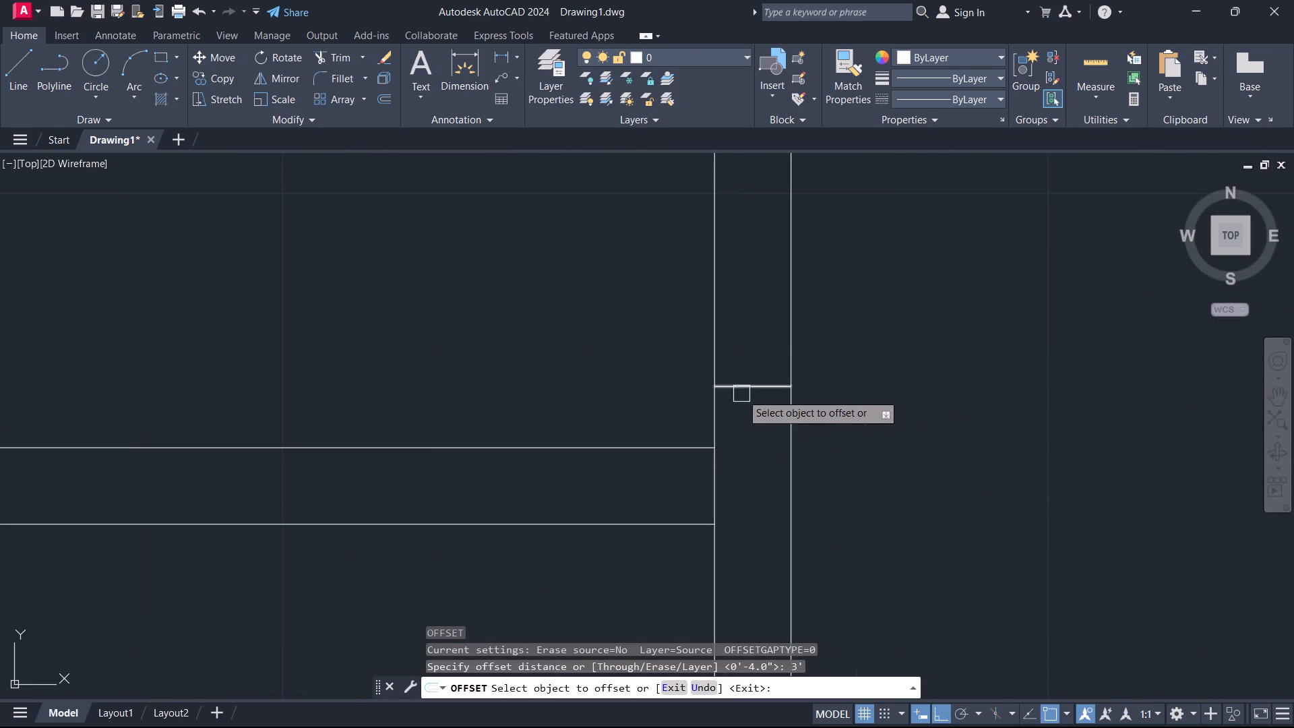
{"action": "left_click", "coordinate": [742, 393]}
{"action": "left_click", "coordinate": [742, 335]}
{"action": "key", "text": "Escape"}
Trim the upper-left room's right wall between the two short cross lines, leaving a 3' door opening.
{"action": "scroll", "coordinate": [742, 335], "scroll_direction": "down", "scroll_amount": 3}
{"action": "middle_click_drag", "start_coordinate": [737, 349], "coordinate": [731, 401]}
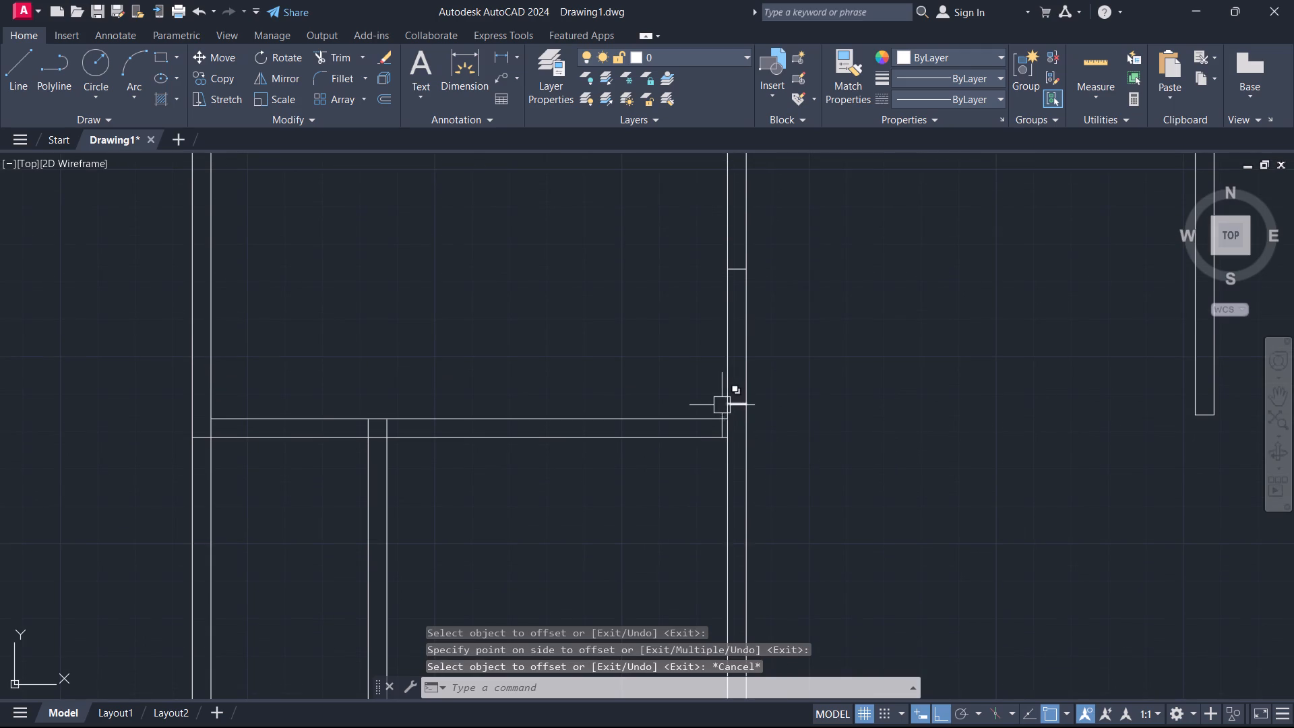
{"action": "key", "text": "t"}
{"action": "key", "text": "r"}
{"action": "key", "text": "space"}
{"action": "left_click", "coordinate": [793, 336]}
{"action": "left_click_drag", "start_coordinate": [583, 334], "coordinate": [642, 346]}
{"action": "scroll", "coordinate": [736, 409], "scroll_direction": "up", "scroll_amount": 2}
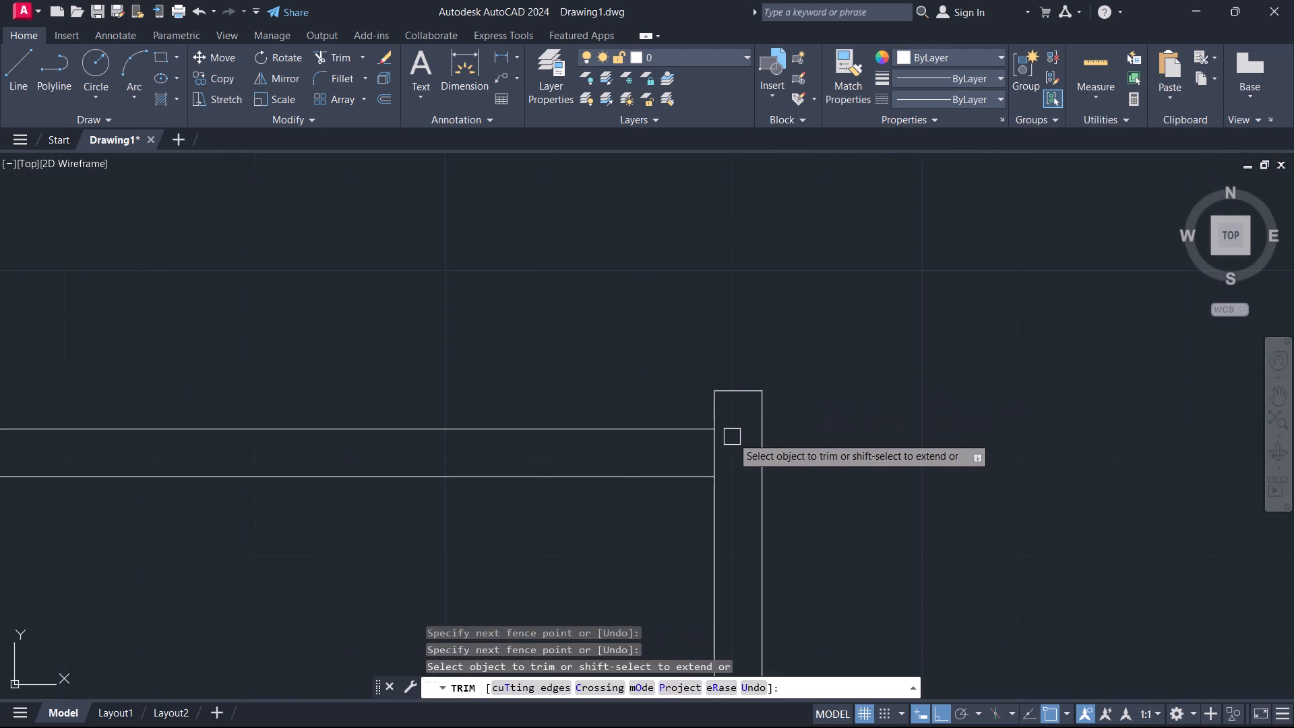
{"action": "left_click", "coordinate": [727, 446]}
{"action": "key", "text": "Escape"}
Extend the lower line of the upper-left room's bottom wall to the outer line of the right wall.
{"action": "scroll", "coordinate": [659, 459], "scroll_direction": "down", "scroll_amount": 1}
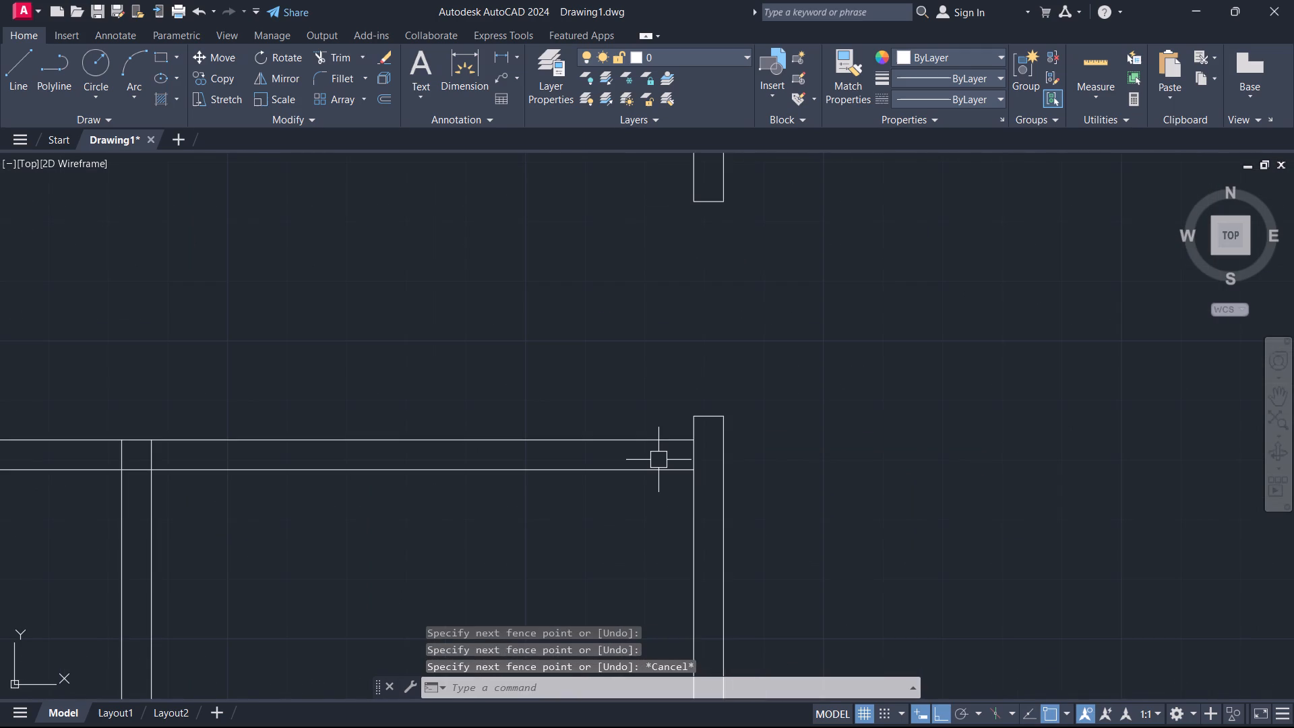
{"action": "scroll", "coordinate": [658, 460], "scroll_direction": "down", "scroll_amount": 2}
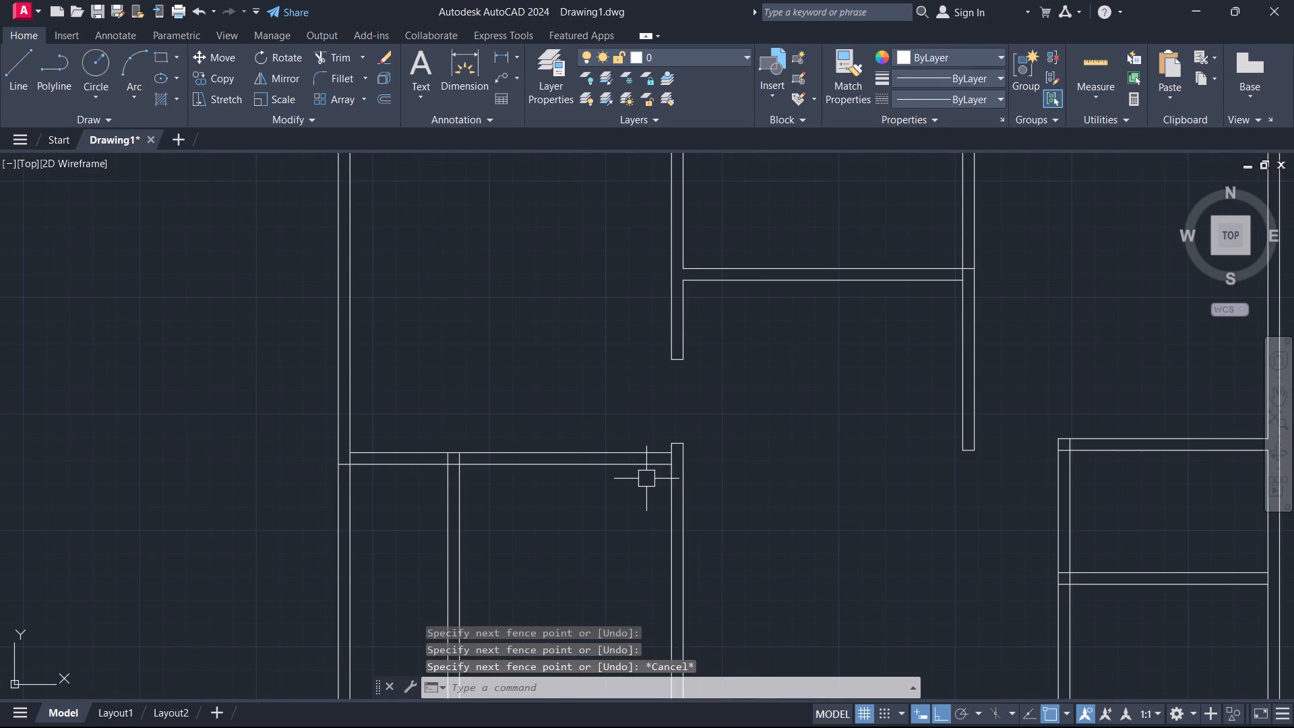
{"action": "middle_click", "coordinate": [643, 485]}
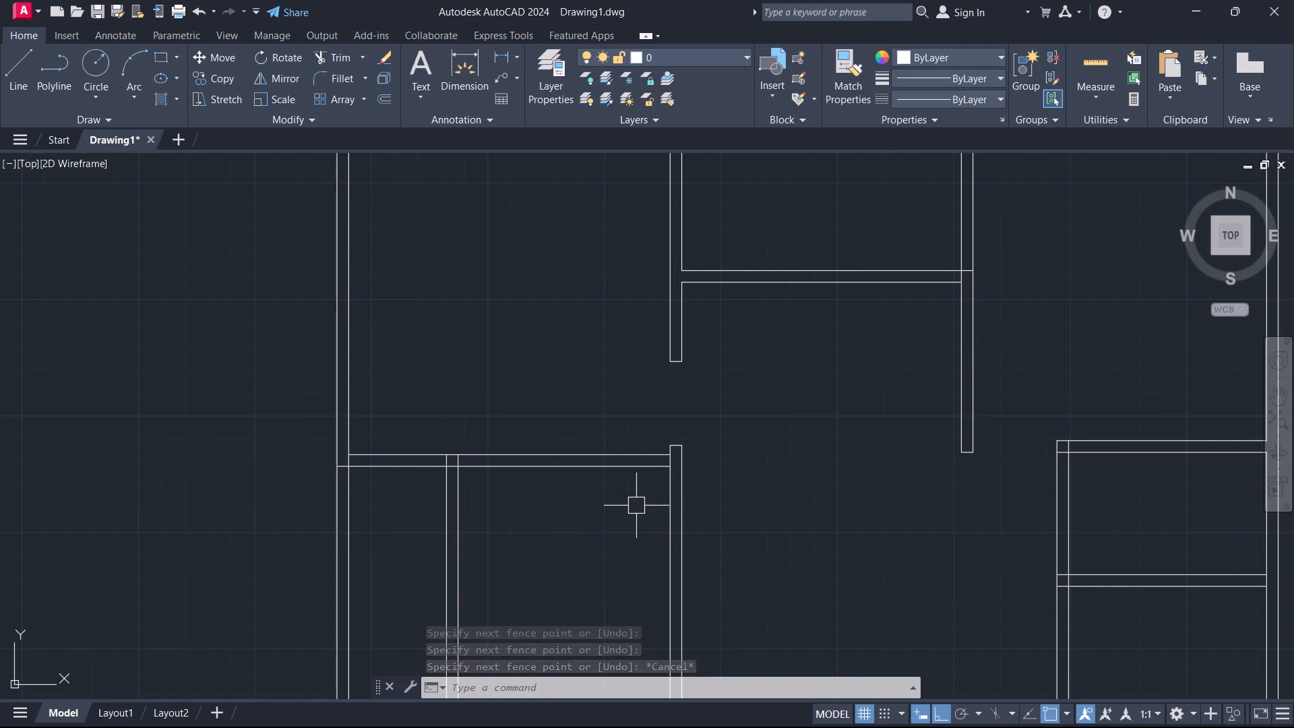
{"action": "type", "text": "ex"}
{"action": "key", "text": "space"}
{"action": "left_click", "coordinate": [629, 468]}
{"action": "key", "text": "Escape"}
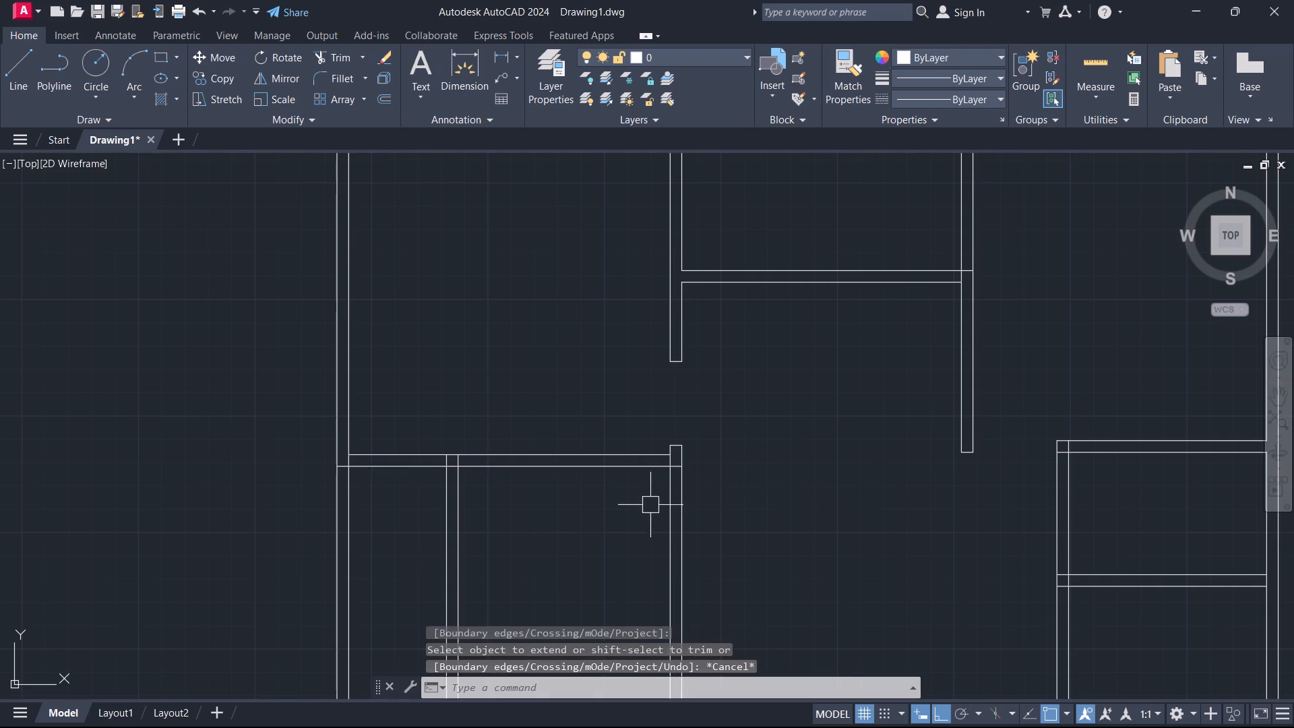
In the partitioned room below the upper-left room, offset the bottom wall's inner line 2' upward.
{"action": "scroll", "coordinate": [646, 516], "scroll_direction": "down", "scroll_amount": 1}
{"action": "middle_click_drag", "start_coordinate": [646, 516], "coordinate": [660, 380]}
{"action": "scroll", "coordinate": [636, 468], "scroll_direction": "up", "scroll_amount": 1}
{"action": "type", "text": "o"}
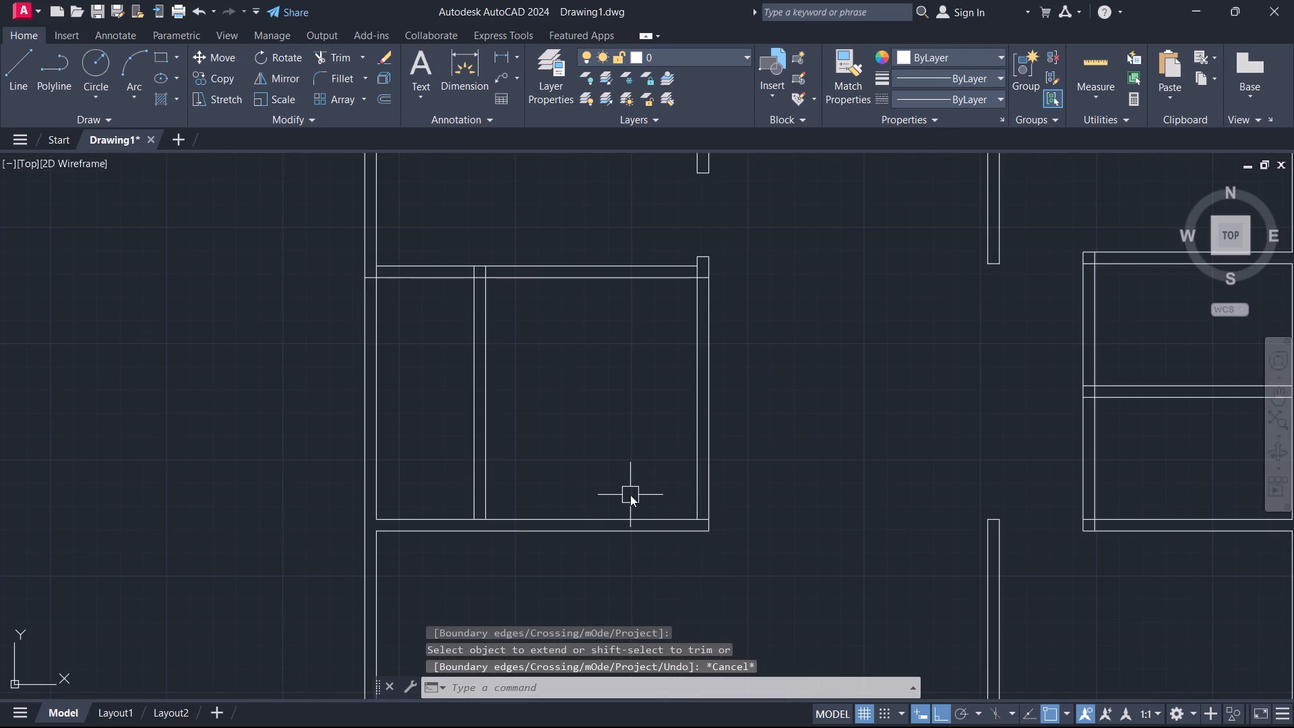
{"action": "key", "text": "space"}
{"action": "type", "text": "2'"}
{"action": "key", "text": "Return"}
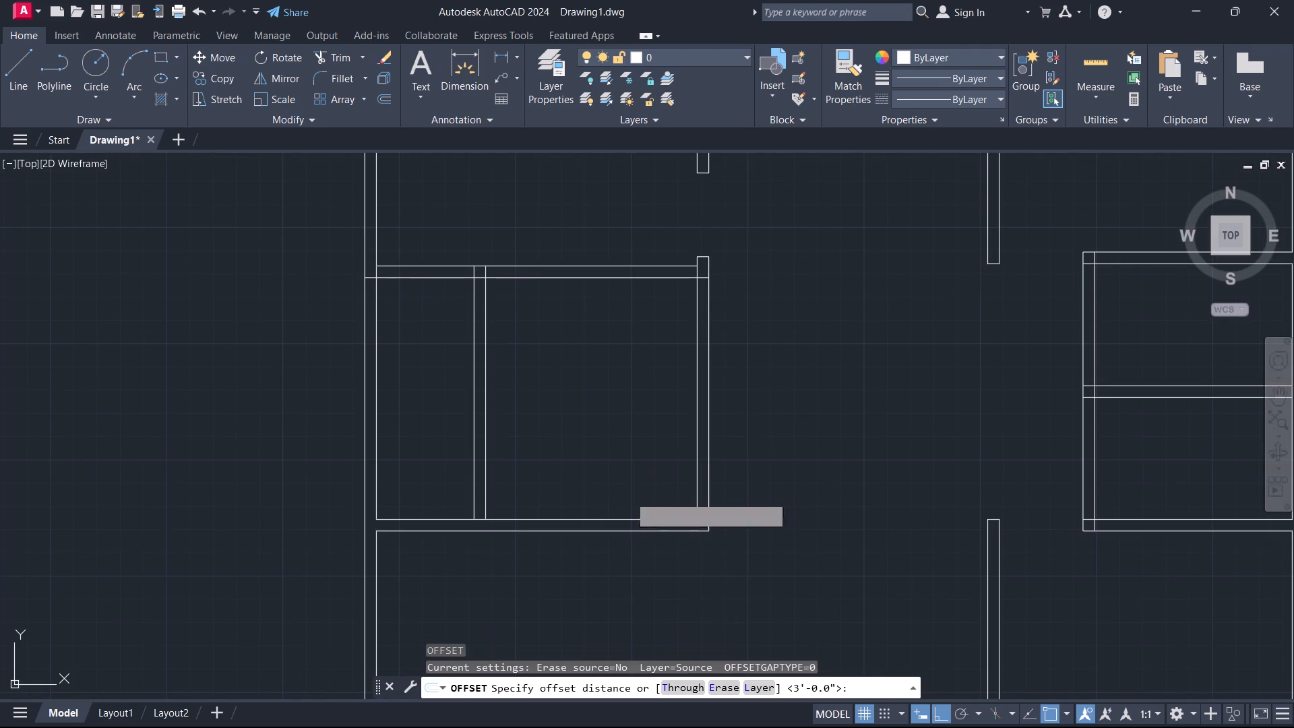
{"action": "left_click", "coordinate": [626, 513]}
{"action": "left_click", "coordinate": [621, 468]}
{"action": "key", "text": "Escape"}
Trim the 2' offset line inside the vertical partition wall and in the narrow space beyond it on the left.
{"action": "type", "text": "tr"}
{"action": "key", "text": "space"}
{"action": "scroll", "coordinate": [489, 495], "scroll_direction": "up", "scroll_amount": 3}
{"action": "left_click", "coordinate": [470, 396]}
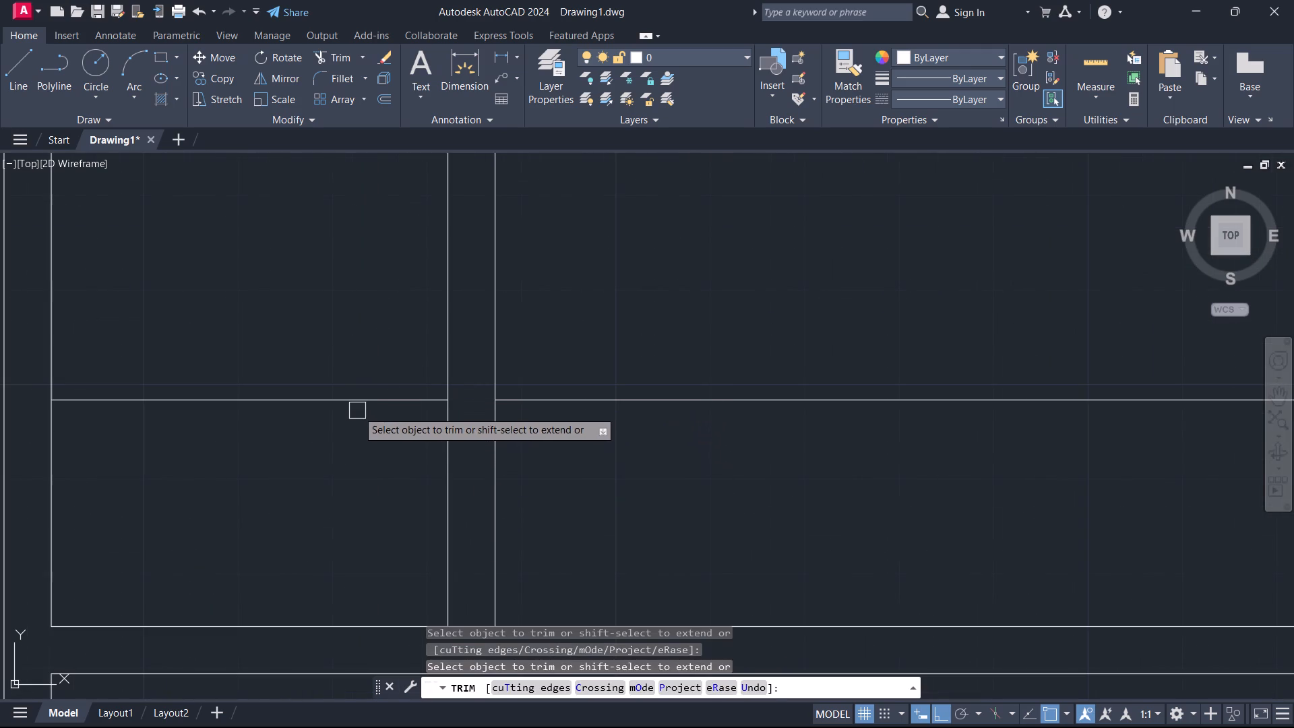
{"action": "left_click", "coordinate": [364, 394]}
{"action": "key", "text": "Escape"}
{"action": "scroll", "coordinate": [418, 446], "scroll_direction": "down", "scroll_amount": 3}
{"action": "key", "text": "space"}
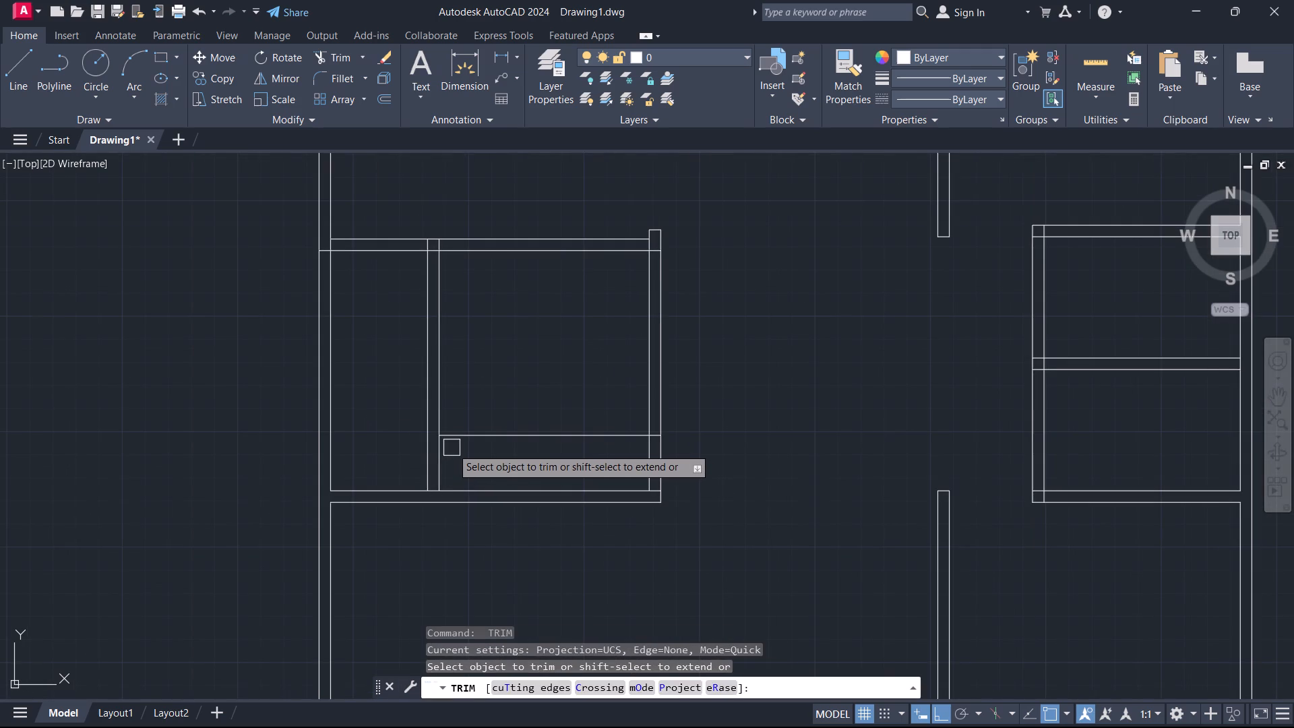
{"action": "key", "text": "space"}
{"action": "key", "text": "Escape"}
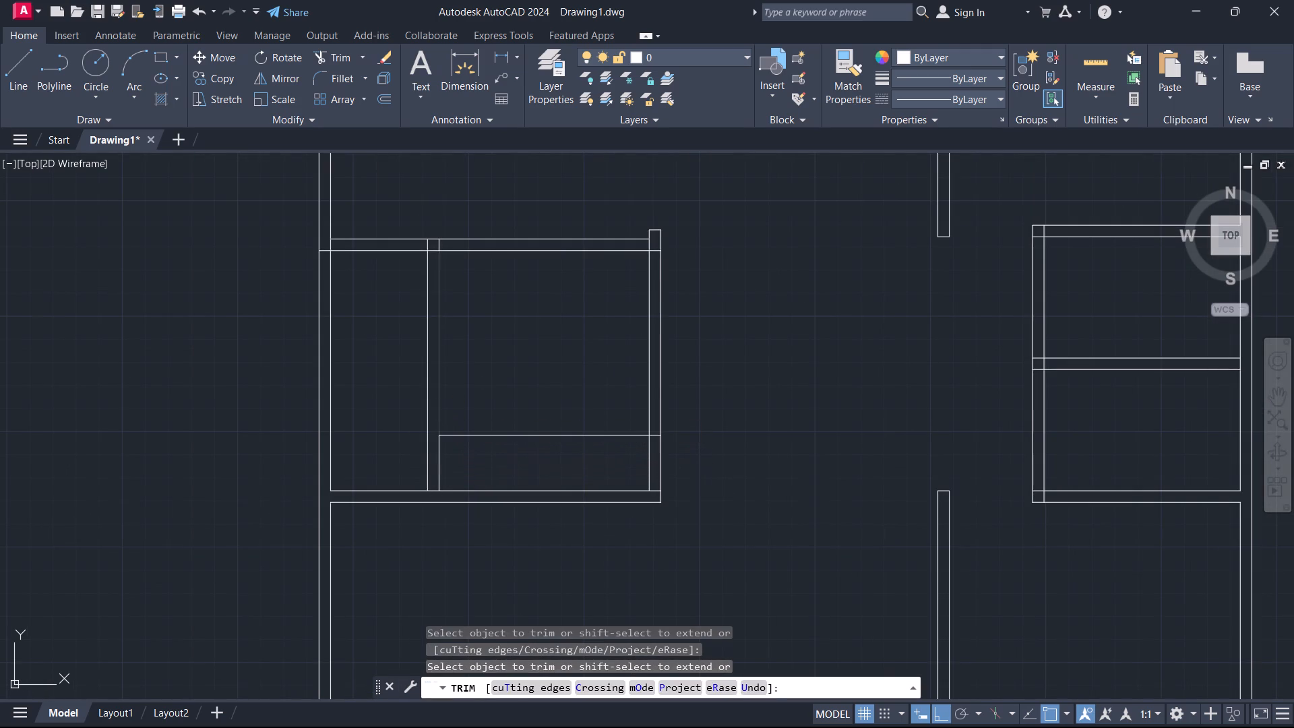
Offset the right line of the vertical partition wall 2' to the right.
{"action": "type", "text": "o"}
{"action": "key", "text": "space"}
{"action": "key", "text": "space"}
{"action": "left_click", "coordinate": [444, 408]}
{"action": "left_click", "coordinate": [521, 404]}
{"action": "key", "text": "Escape"}
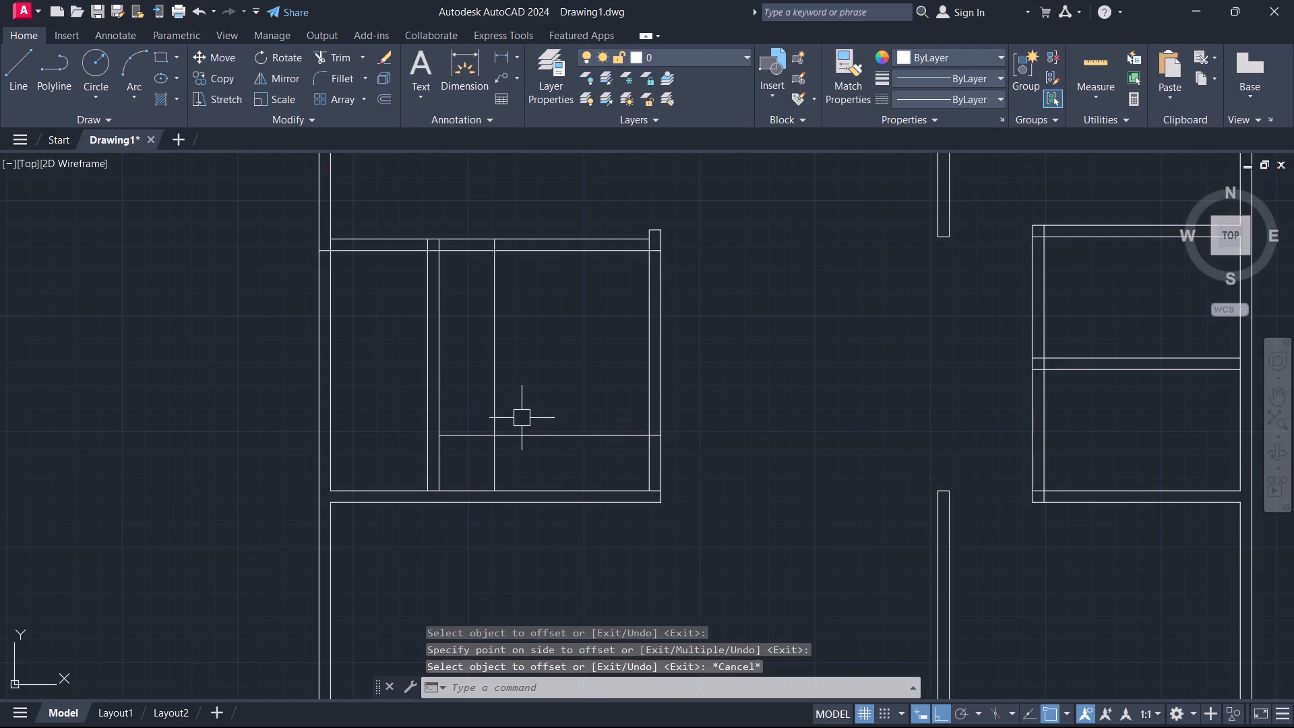
Fillet the vertical and horizontal 2' offset lines into a square corner with zero radius.
{"action": "key", "text": "f"}
{"action": "key", "text": "space"}
{"action": "left_click", "coordinate": [491, 396]}
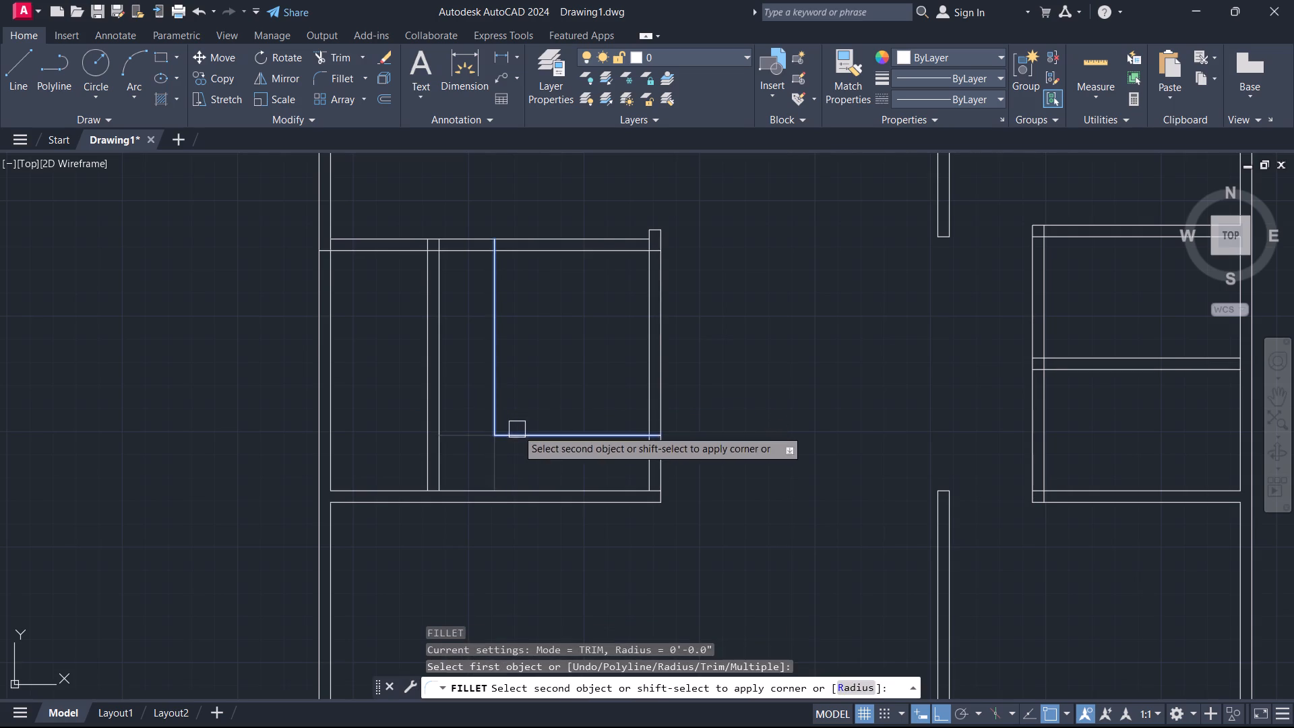
{"action": "left_click", "coordinate": [518, 429]}
{"action": "key", "text": "Escape"}
Trim the top end of the vertical 2' offset line inside the partitioned room's top wall.
{"action": "scroll", "coordinate": [501, 286], "scroll_direction": "up", "scroll_amount": 2}
{"action": "middle_click_drag", "start_coordinate": [501, 284], "coordinate": [511, 408]}
{"action": "key", "text": "t"}
{"action": "key", "text": "r"}
{"action": "key", "text": "space"}
{"action": "scroll", "coordinate": [453, 322], "scroll_direction": "up", "scroll_amount": 1}
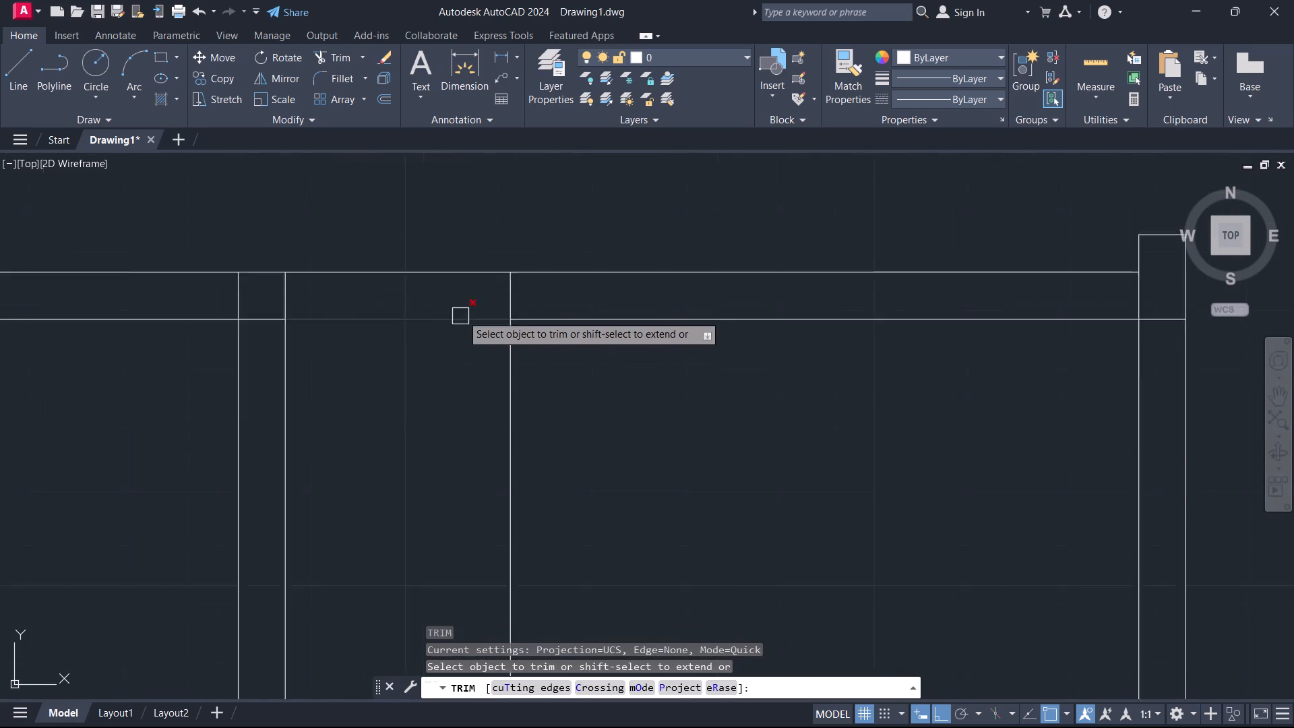
{"action": "scroll", "coordinate": [463, 314], "scroll_direction": "up", "scroll_amount": 1}
{"action": "left_click_drag", "start_coordinate": [591, 284], "coordinate": [576, 279]}
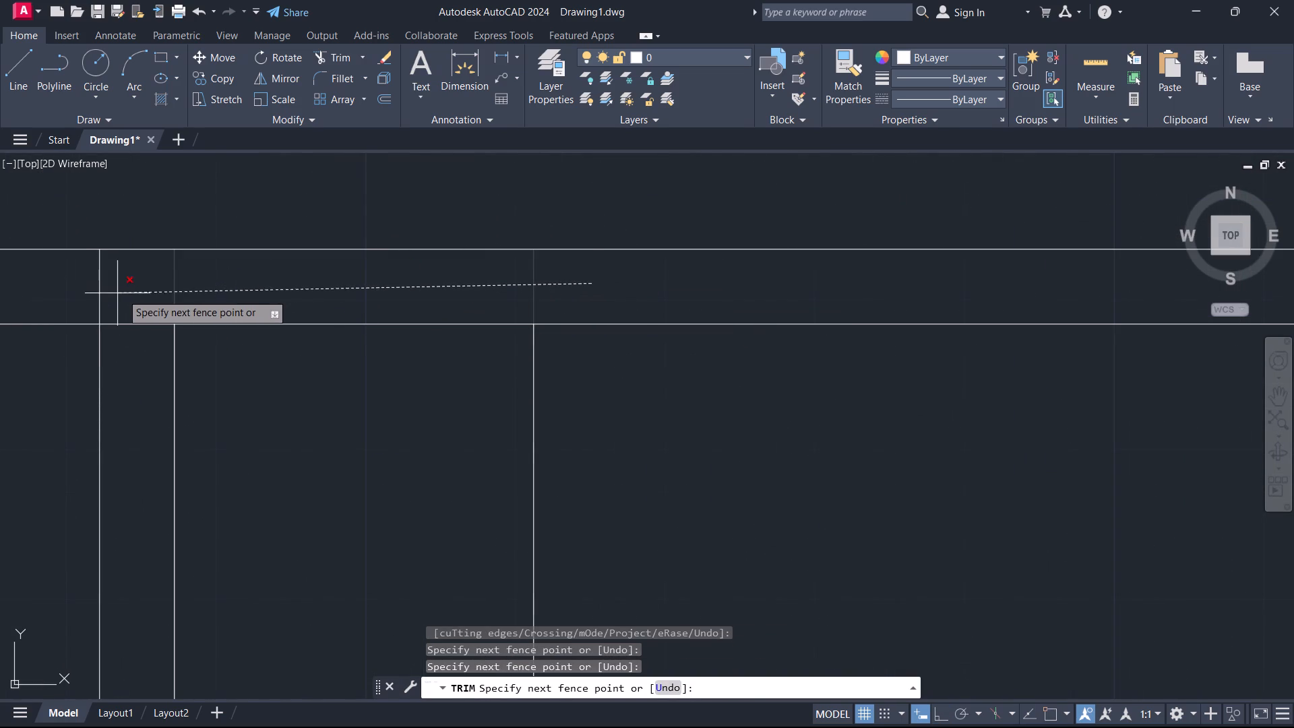
{"action": "left_click", "coordinate": [244, 297]}
{"action": "key", "text": "Escape"}
Trim both lines of the partitioned room's right wall between the top wall and the horizontal 2' offset line.
{"action": "scroll", "coordinate": [352, 345], "scroll_direction": "down", "scroll_amount": 4}
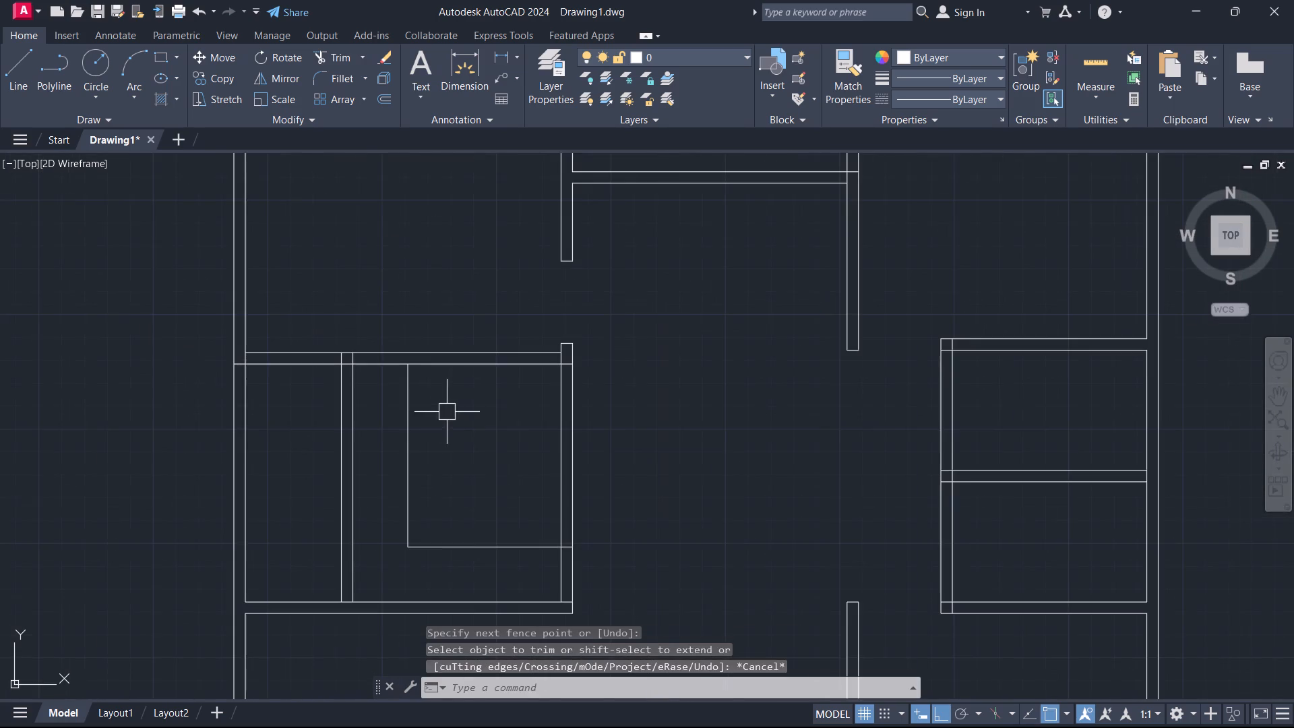
{"action": "scroll", "coordinate": [530, 423], "scroll_direction": "up", "scroll_amount": 1}
{"action": "middle_click_drag", "start_coordinate": [530, 423], "coordinate": [480, 344]}
{"action": "key", "text": "space"}
{"action": "left_click", "coordinate": [473, 366]}
{"action": "left_click", "coordinate": [613, 359]}
{"action": "key", "text": "Escape"}
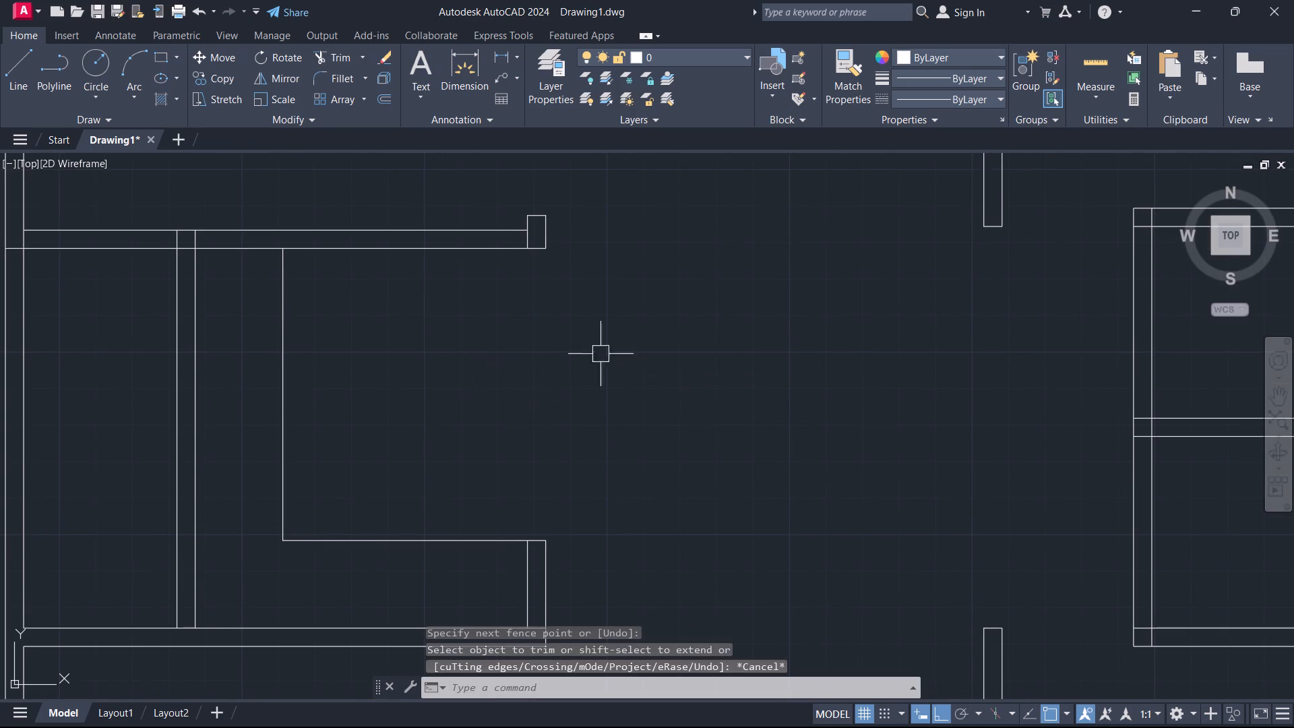
Trim the leftover inner line of the right wall where it crosses the top wall below the door opening.
{"action": "middle_click_drag", "start_coordinate": [536, 270], "coordinate": [557, 397]}
{"action": "scroll", "coordinate": [549, 345], "scroll_direction": "up", "scroll_amount": 3}
{"action": "key", "text": "space"}
{"action": "left_click", "coordinate": [548, 340]}
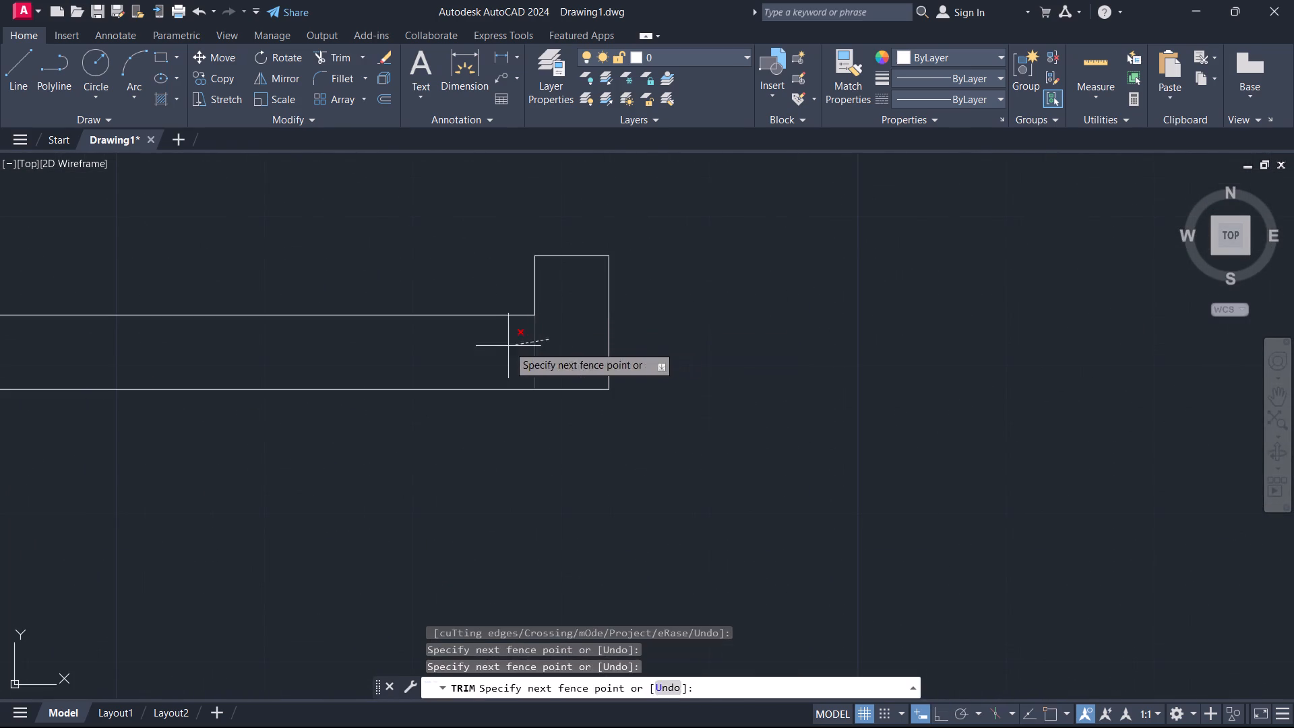
{"action": "left_click", "coordinate": [486, 346]}
{"action": "key", "text": "Escape"}
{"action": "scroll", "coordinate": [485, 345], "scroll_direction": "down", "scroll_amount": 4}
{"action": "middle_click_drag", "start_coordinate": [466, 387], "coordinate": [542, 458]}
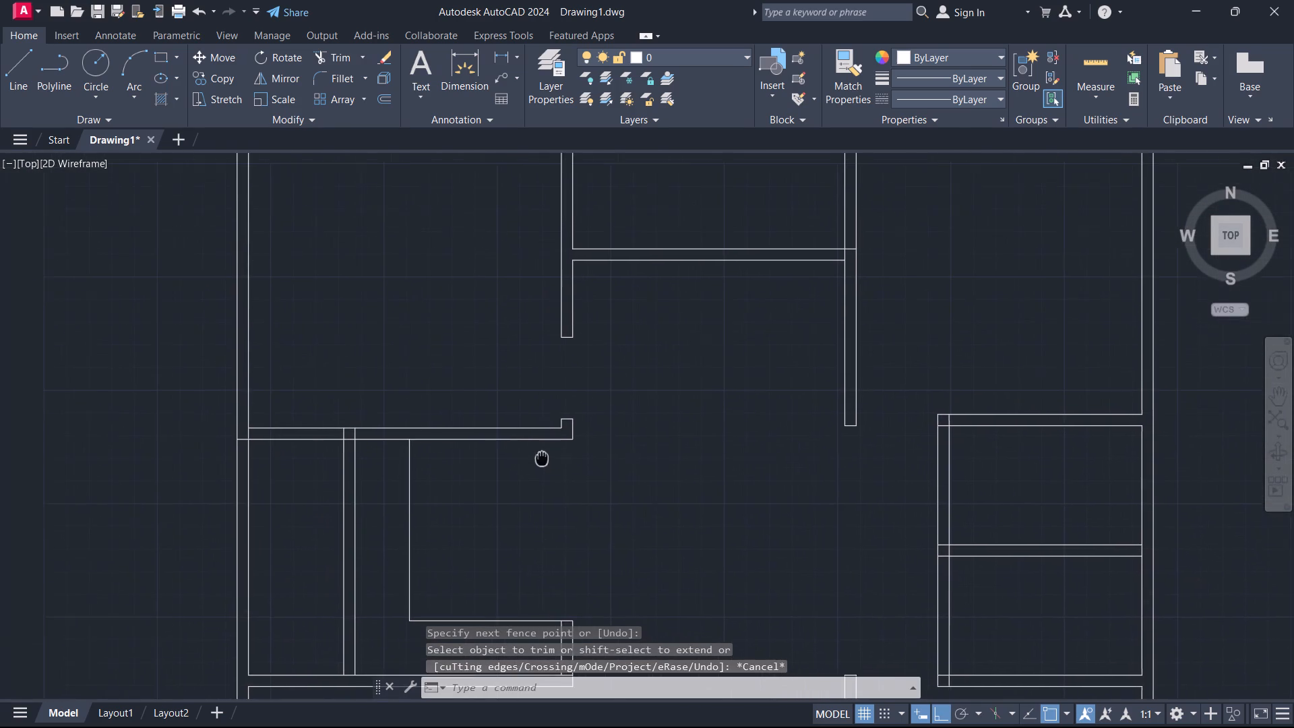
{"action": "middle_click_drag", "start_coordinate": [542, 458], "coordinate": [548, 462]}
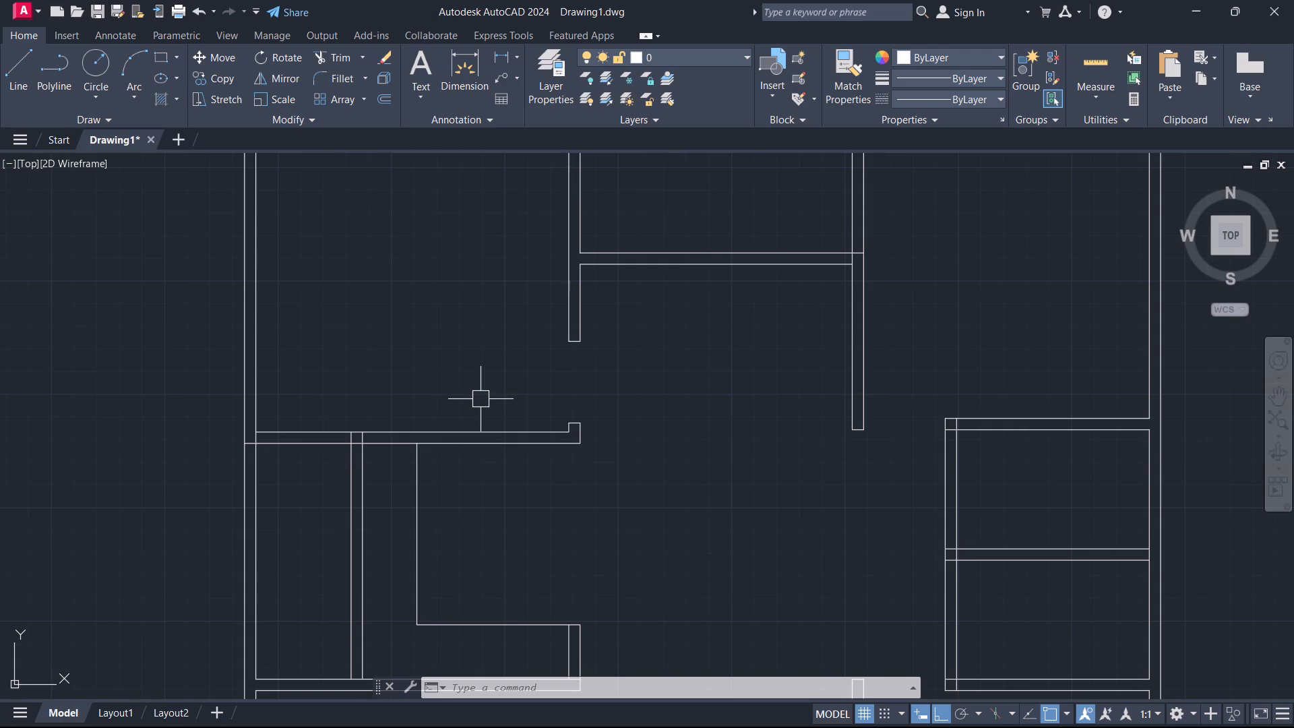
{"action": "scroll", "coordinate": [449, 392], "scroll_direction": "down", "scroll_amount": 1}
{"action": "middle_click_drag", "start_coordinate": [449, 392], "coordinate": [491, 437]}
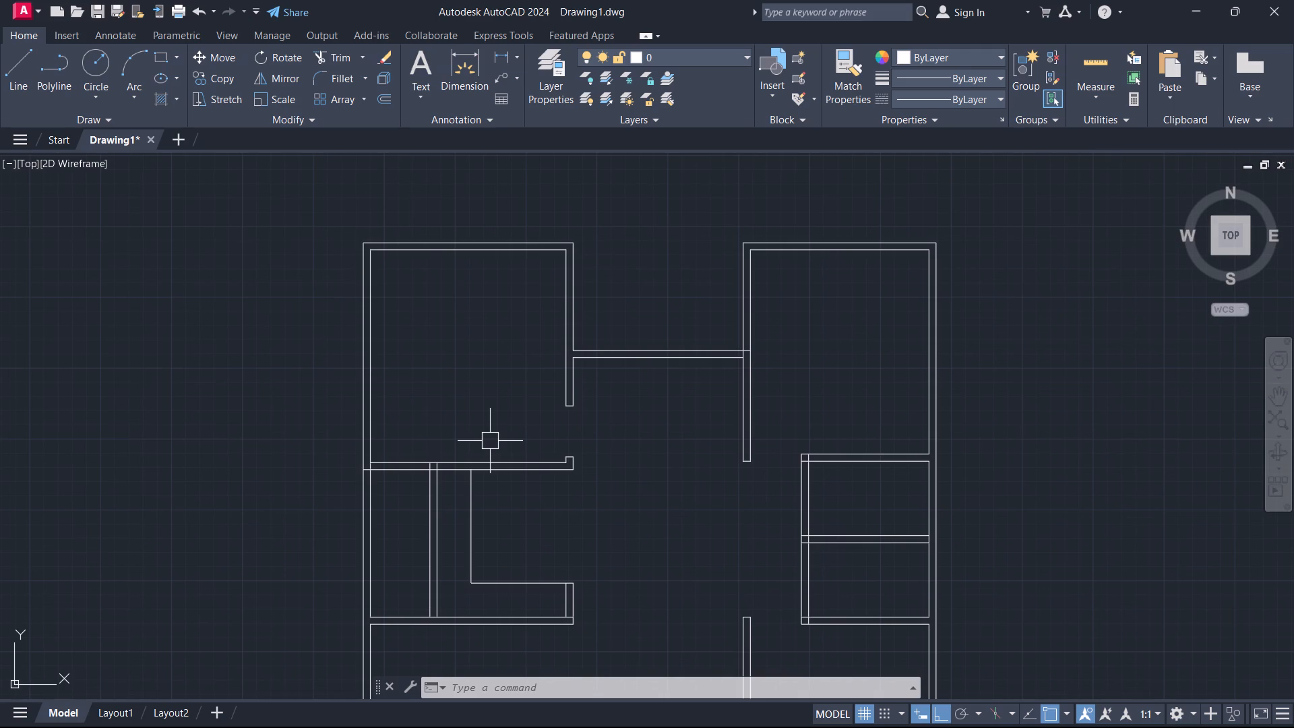
Add multiline text in the top-left room reading BEDROOM with 11'-6"X12'-6" on the second line.
{"action": "type", "text": "t"}
{"action": "key", "text": "space"}
{"action": "scroll", "coordinate": [438, 359], "scroll_direction": "up", "scroll_amount": 1}
{"action": "left_click", "coordinate": [485, 299]}
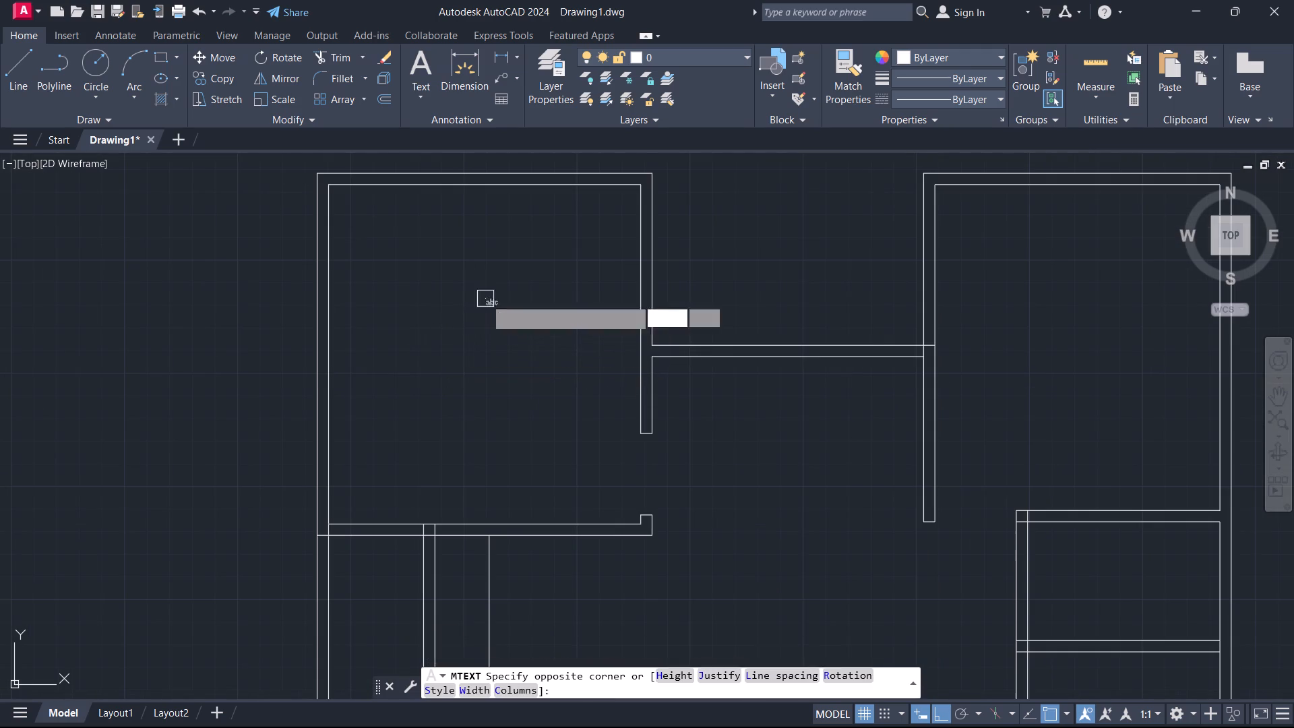
{"action": "left_click", "coordinate": [592, 361]}
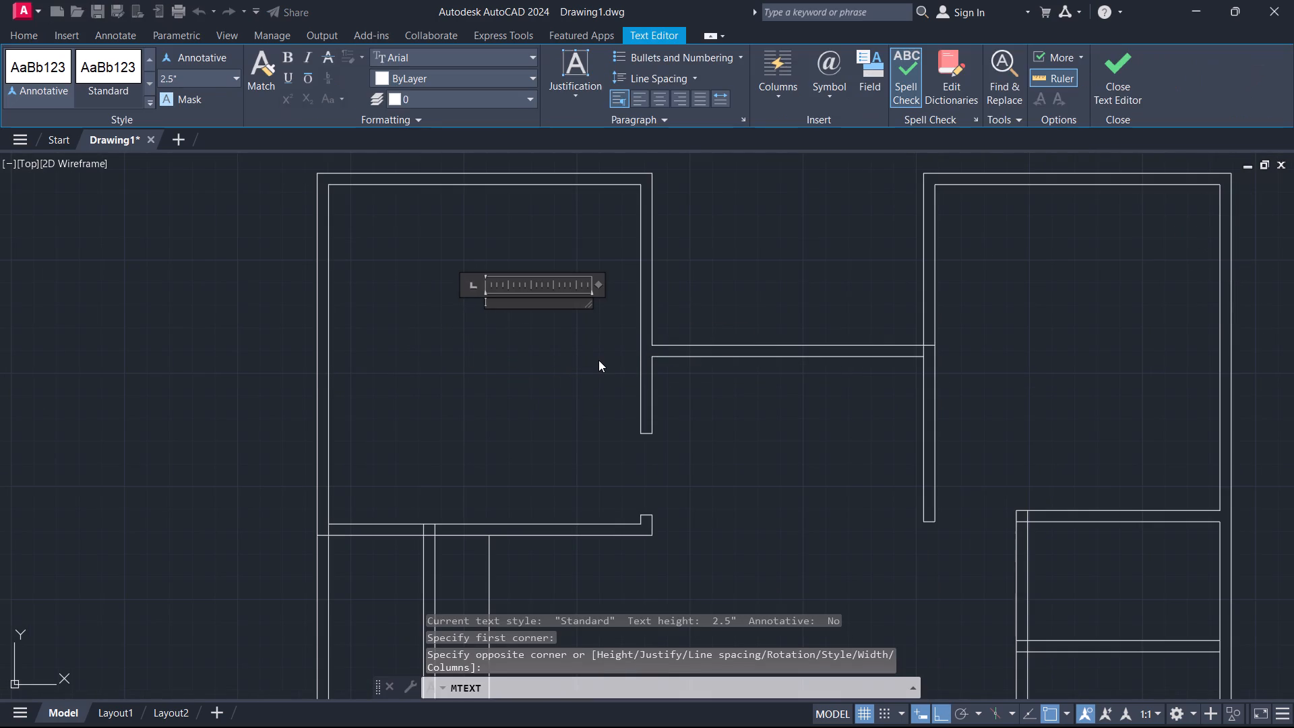
{"action": "type", "text": "bed room"}
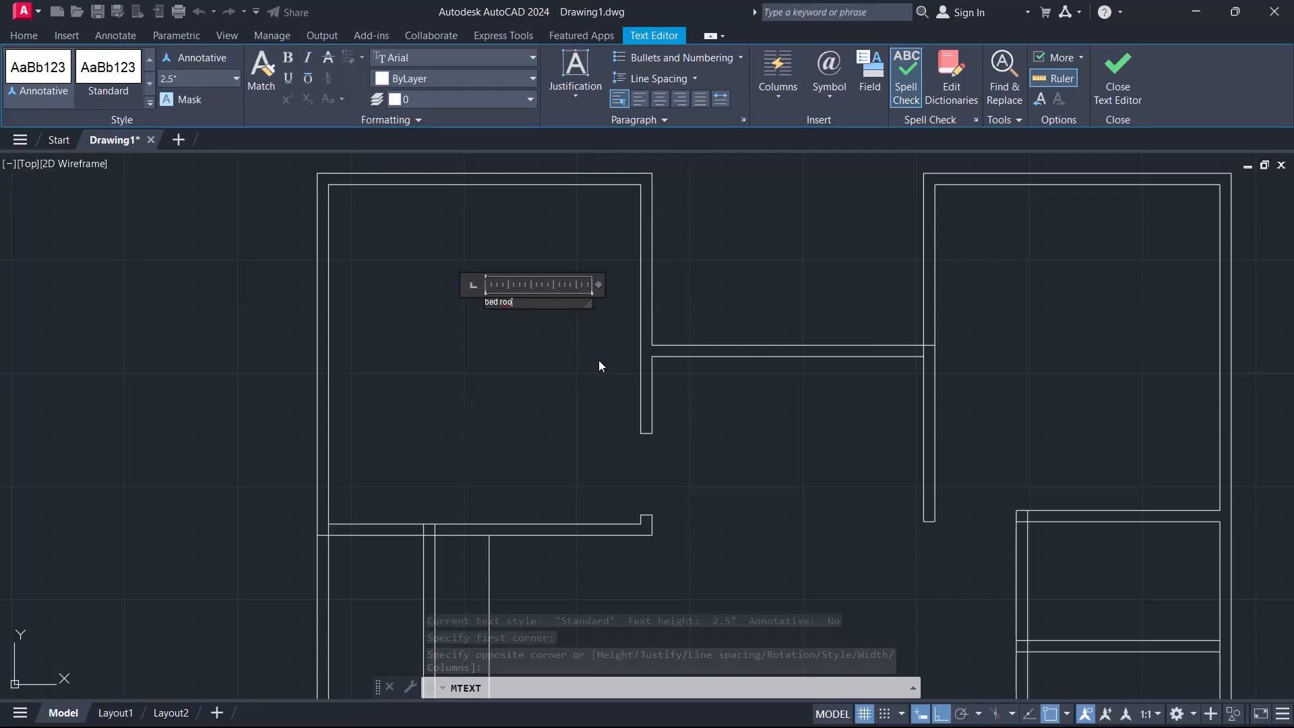
{"action": "type", "text": "BED"}
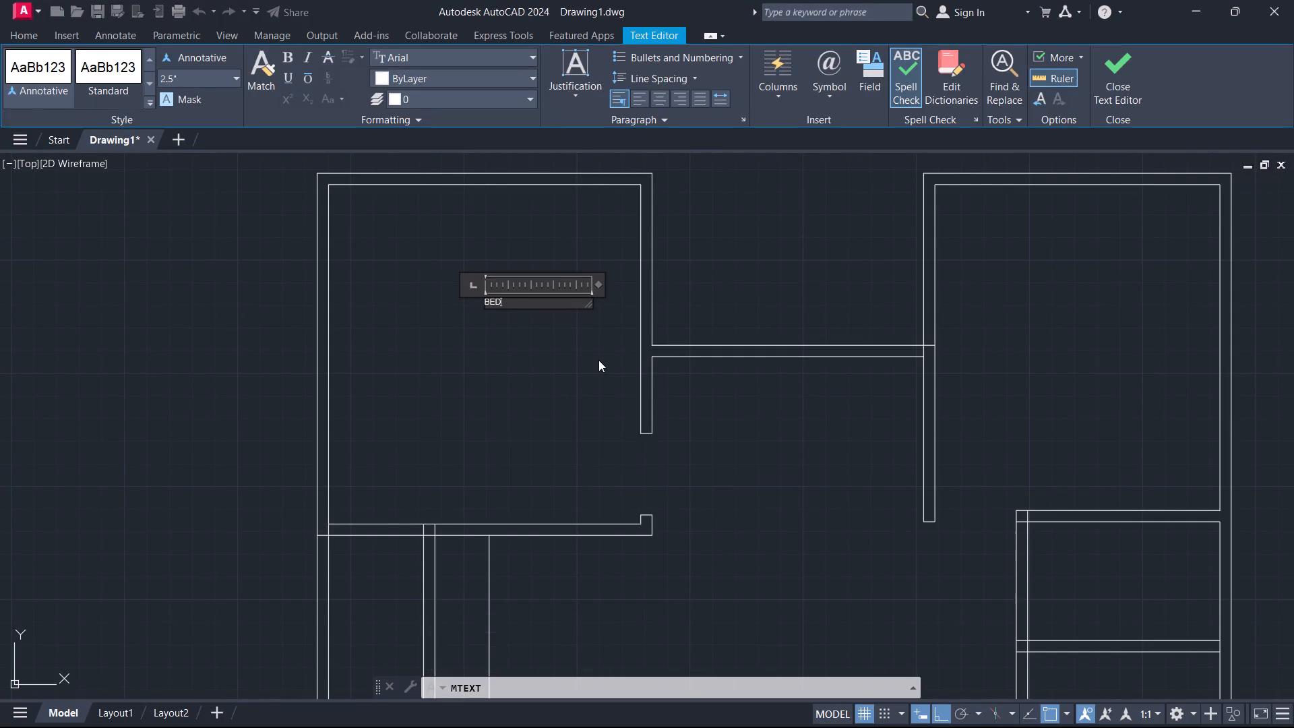
{"action": "type", "text": "ROOM"}
{"action": "key", "text": "Return"}
{"action": "key", "text": "2"}
{"action": "key", "text": "BackSpace"}
{"action": "type", "text": "11'"}
{"action": "type", "text": "-6\""}
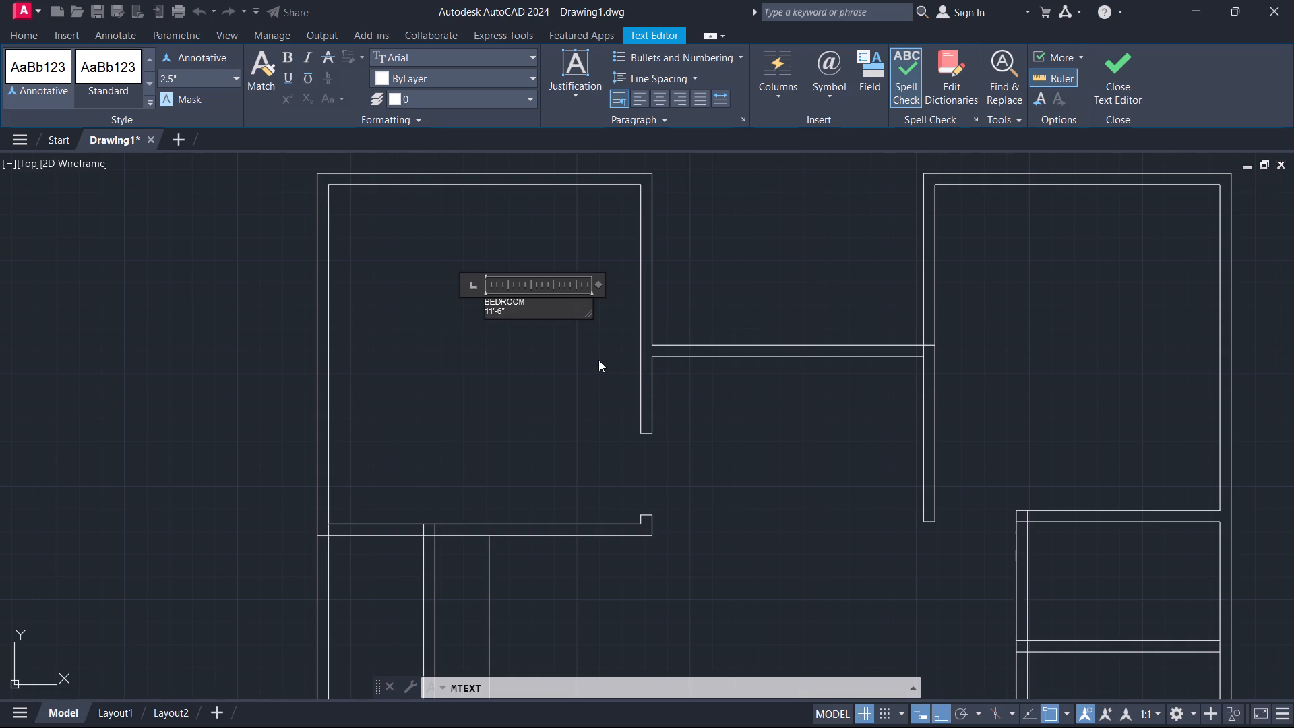
{"action": "key", "text": "x"}
{"action": "type", "text": "12'"}
{"action": "type", "text": "-6"}
{"action": "key", "text": "shift+quotedbl"}
Set the height of all the bedroom label text to 7" and finish the text.
{"action": "key", "text": "ctrl+a"}
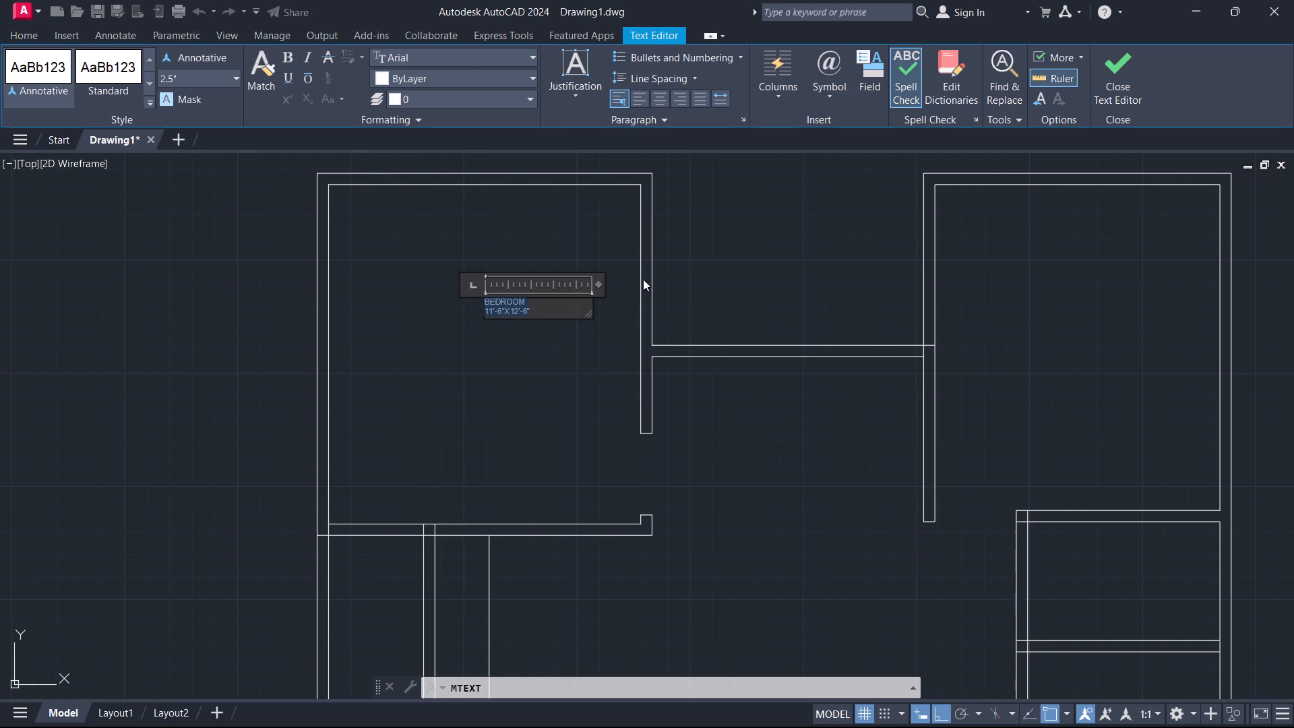
{"action": "left_click", "coordinate": [222, 69]}
{"action": "key", "text": "7"}
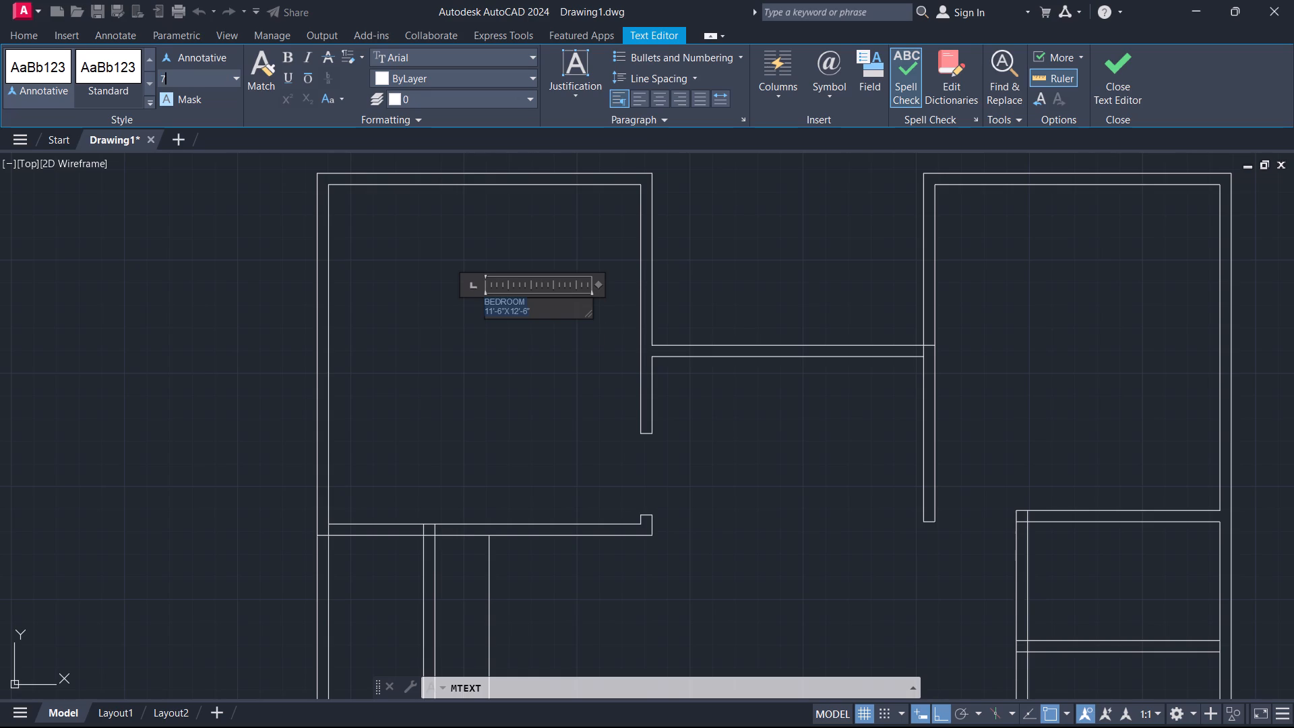
{"action": "key", "text": "Return"}
{"action": "left_click", "coordinate": [1126, 57]}
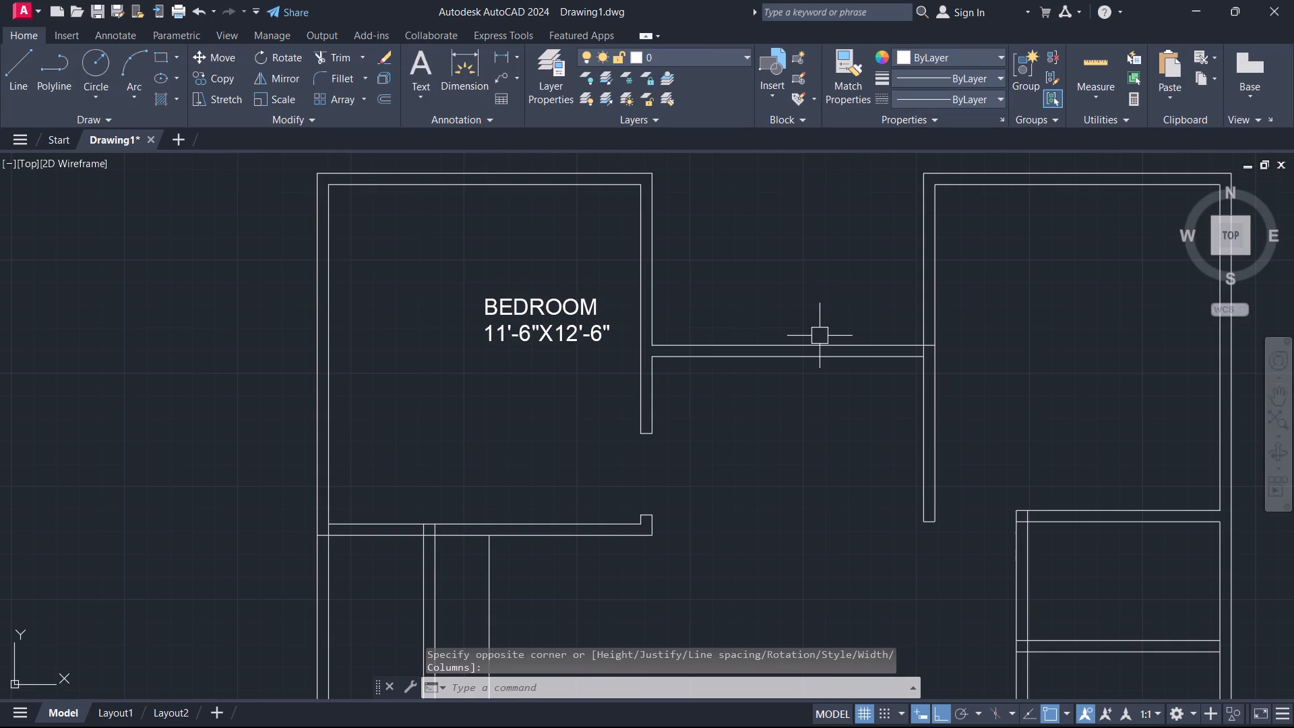
Draw a line 1'6" down from the midpoint of the bedroom's inner top wall line, continuing horizontally to the inner left wall line.
{"action": "scroll", "coordinate": [797, 354], "scroll_direction": "down", "scroll_amount": 1}
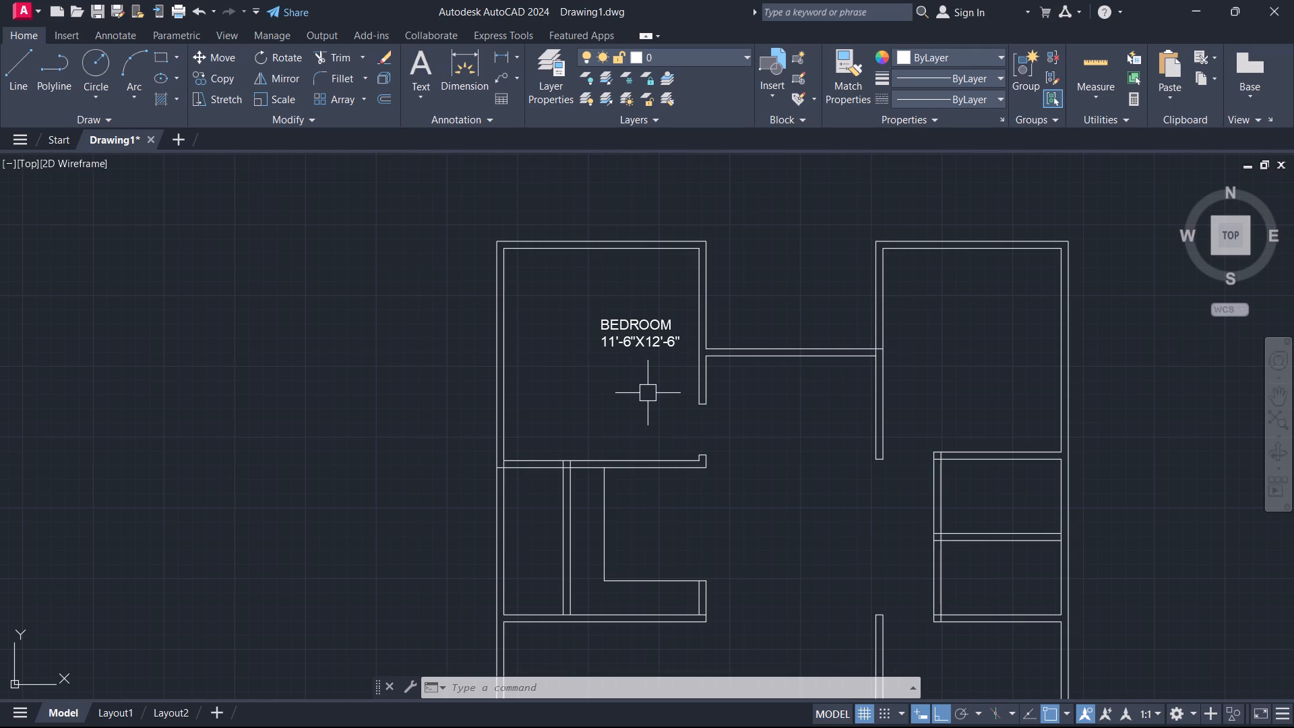
{"action": "type", "text": "L"}
{"action": "key", "text": "space"}
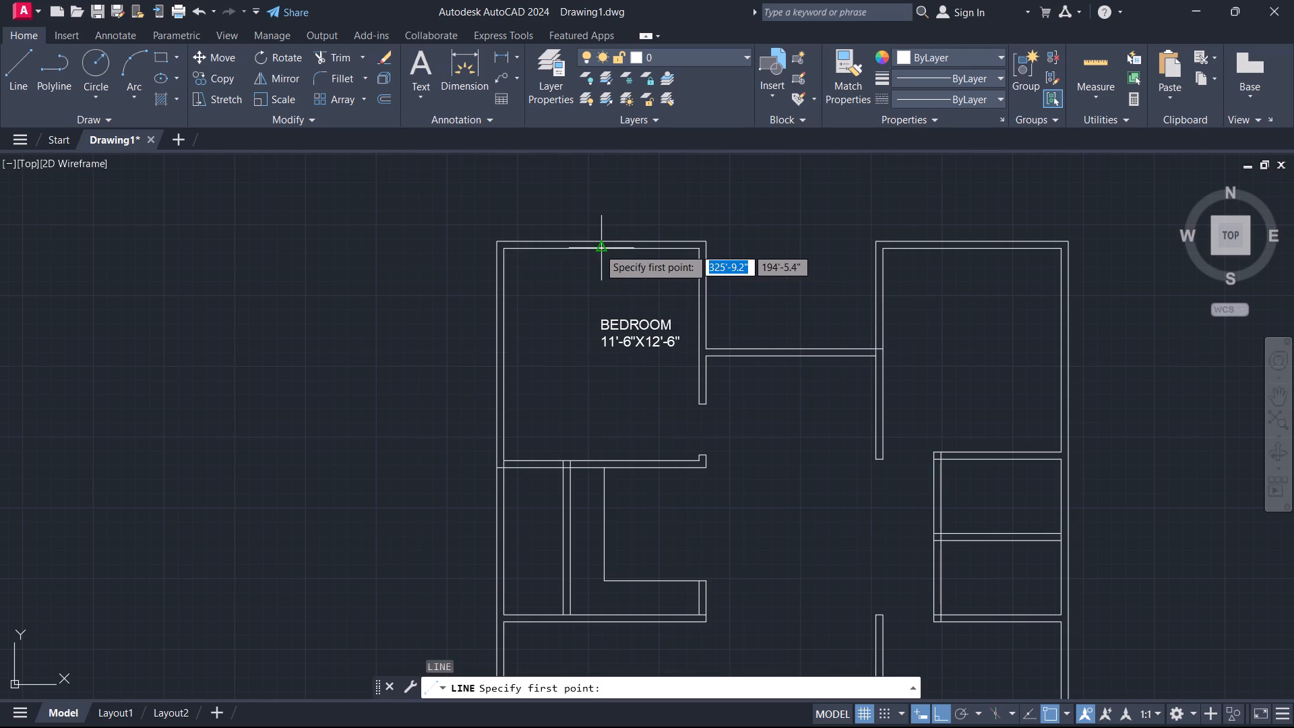
{"action": "scroll", "coordinate": [598, 248], "scroll_direction": "up", "scroll_amount": 2}
{"action": "left_click", "coordinate": [636, 249]}
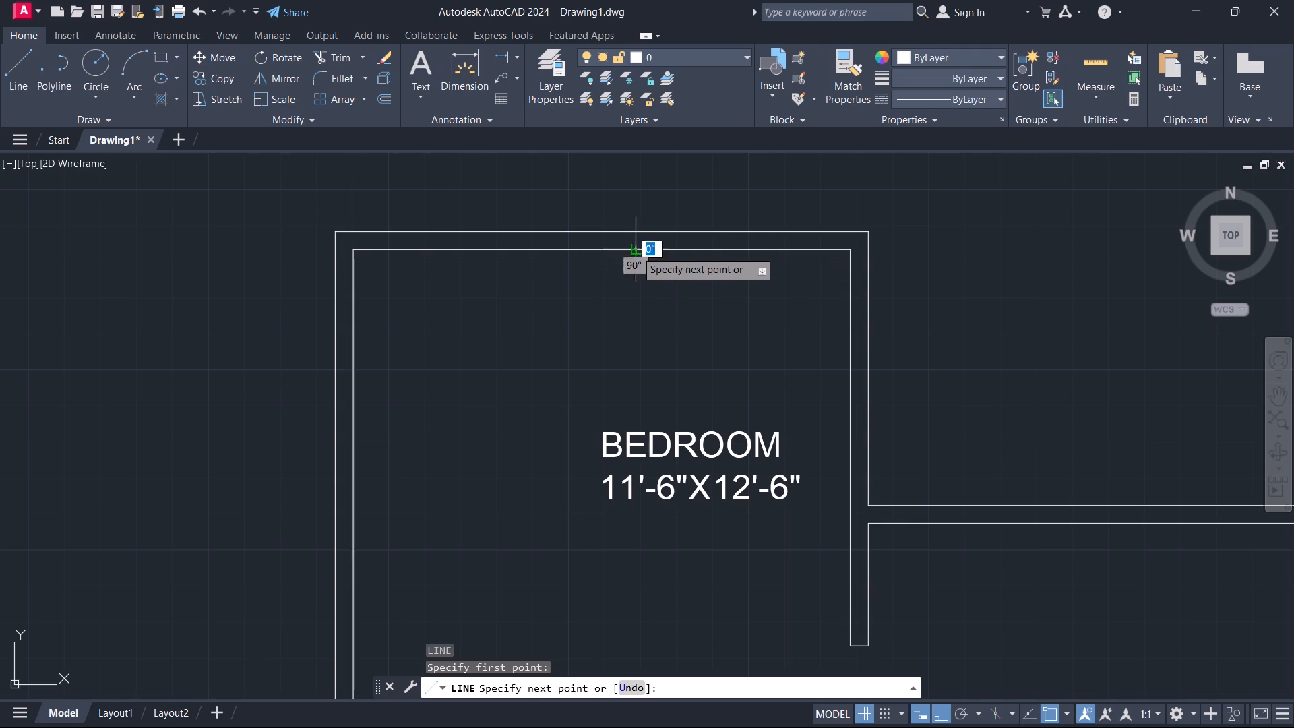
{"action": "type", "text": "1'6"}
{"action": "key", "text": "Return"}
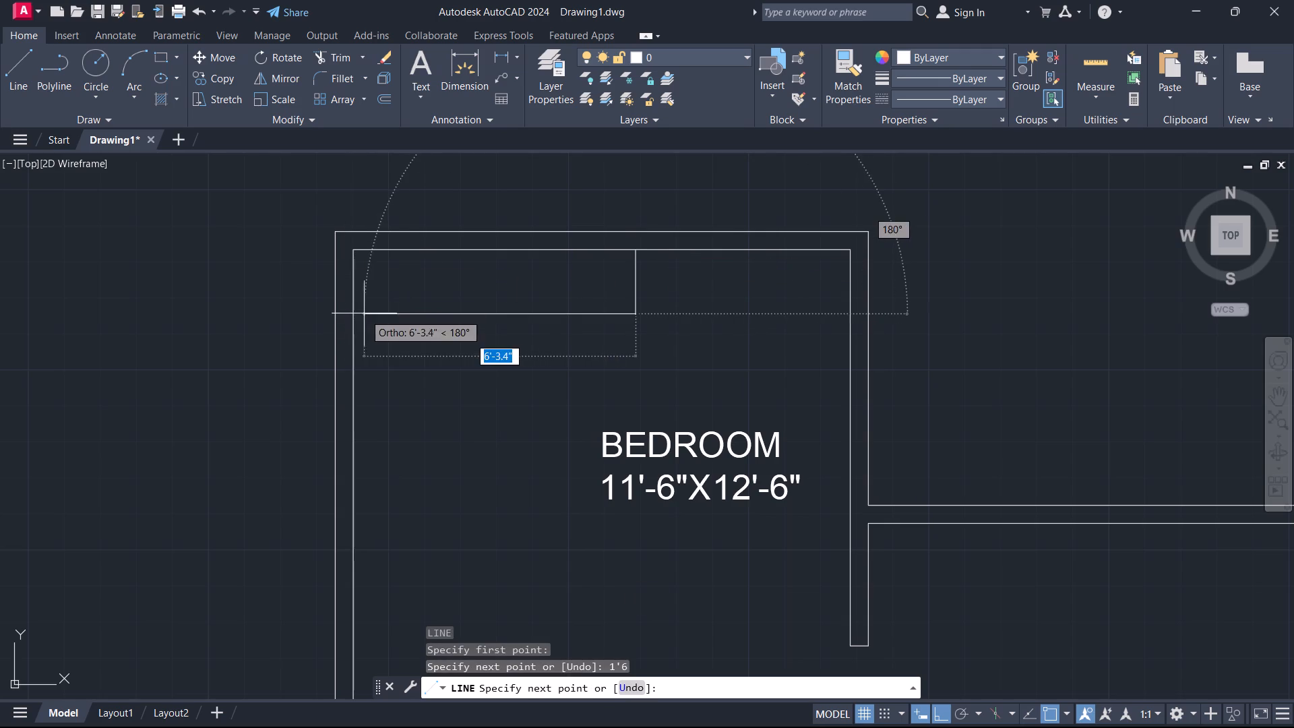
{"action": "left_click", "coordinate": [355, 309]}
{"action": "key", "text": "Escape"}
Create a path array of the short 1'6" vertical line along the new horizontal line in the bedroom.
{"action": "left_click", "coordinate": [633, 285]}
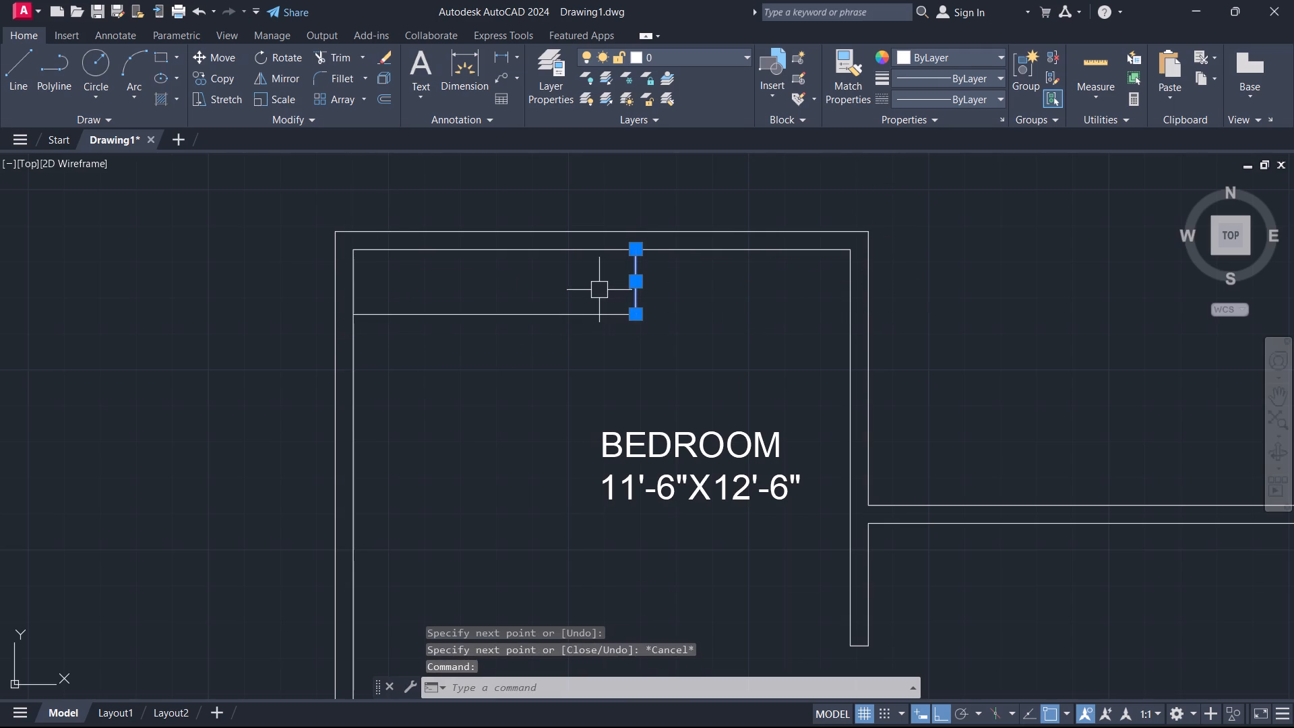
{"action": "type", "text": "AR"}
{"action": "key", "text": "space"}
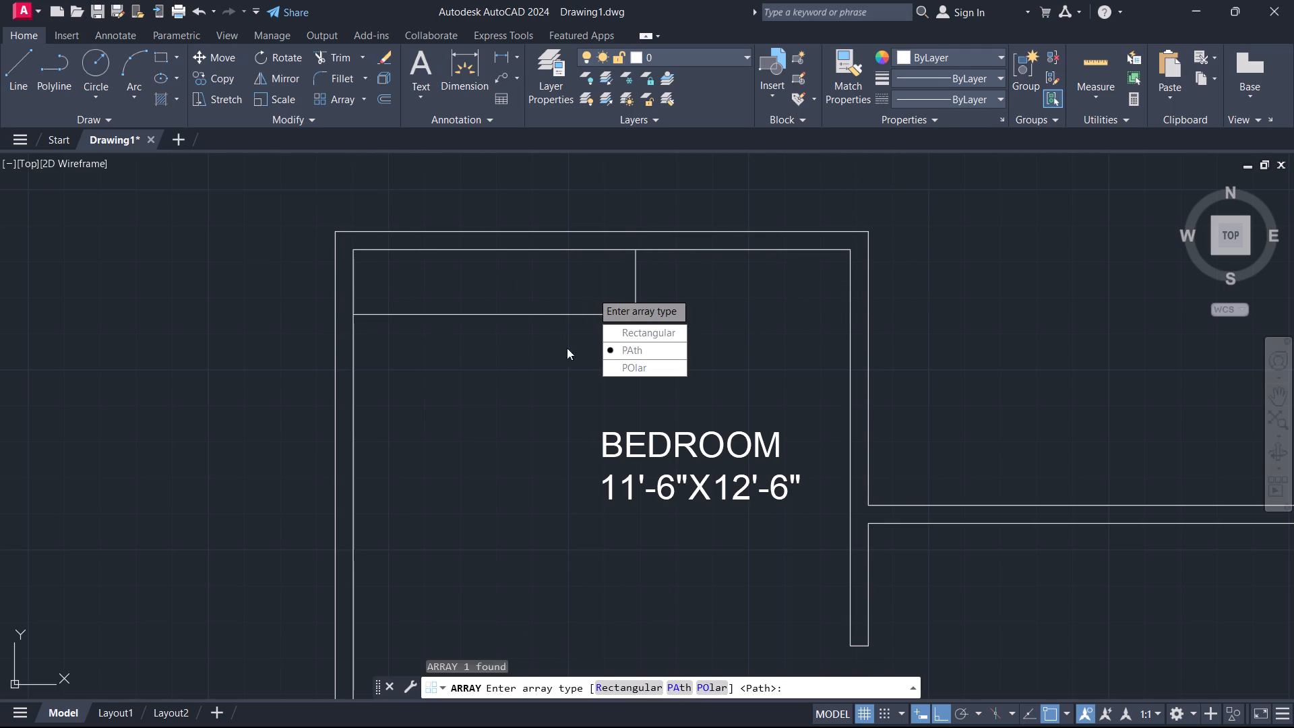
{"action": "left_click_drag", "start_coordinate": [617, 352], "coordinate": [592, 292]}
{"action": "left_click", "coordinate": [533, 313]}
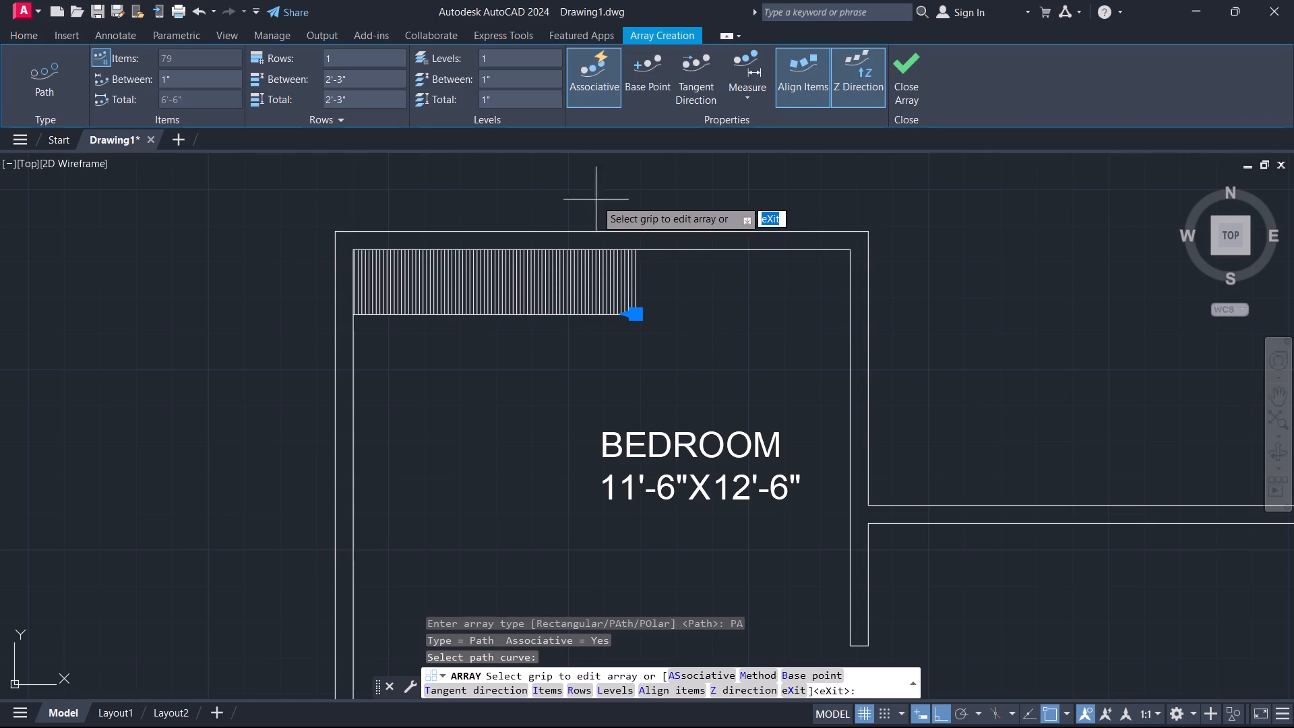
{"action": "left_click", "coordinate": [908, 96]}
Set the spacing between items of the bedroom's path array to 1.5".
{"action": "scroll", "coordinate": [611, 277], "scroll_direction": "up", "scroll_amount": 2}
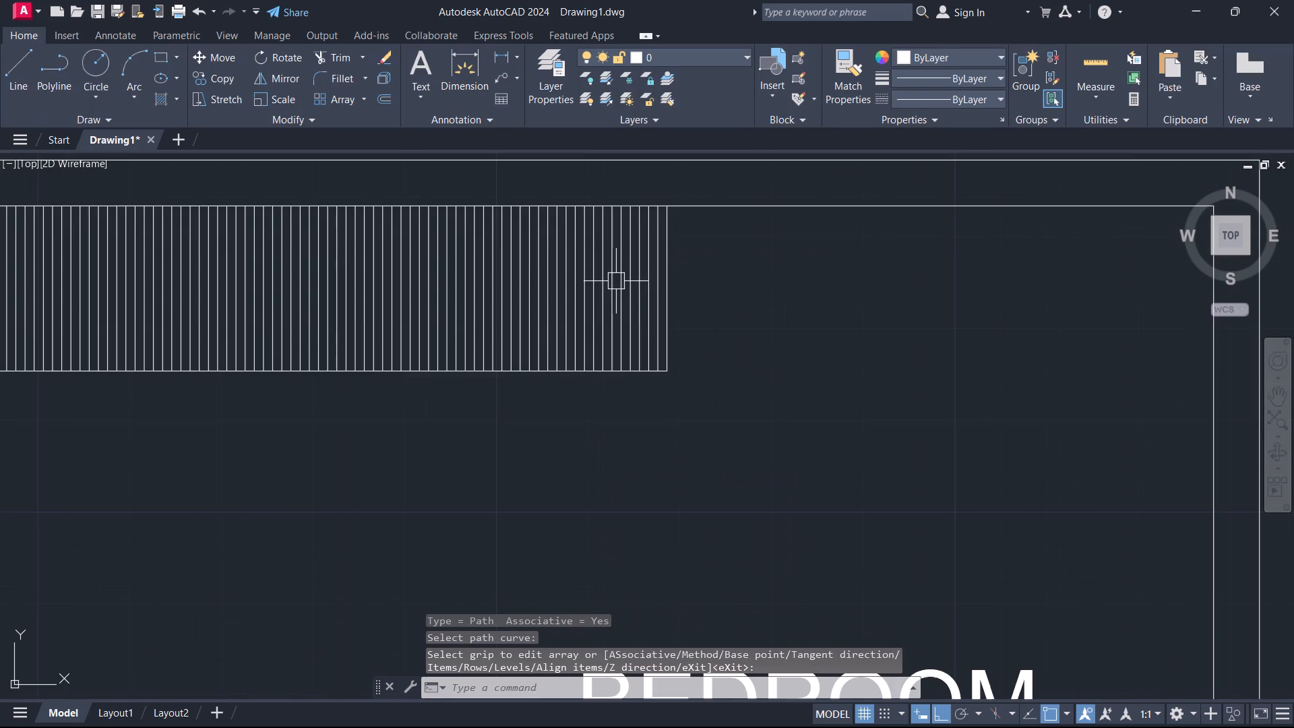
{"action": "left_click", "coordinate": [616, 281]}
{"action": "left_click", "coordinate": [208, 80]}
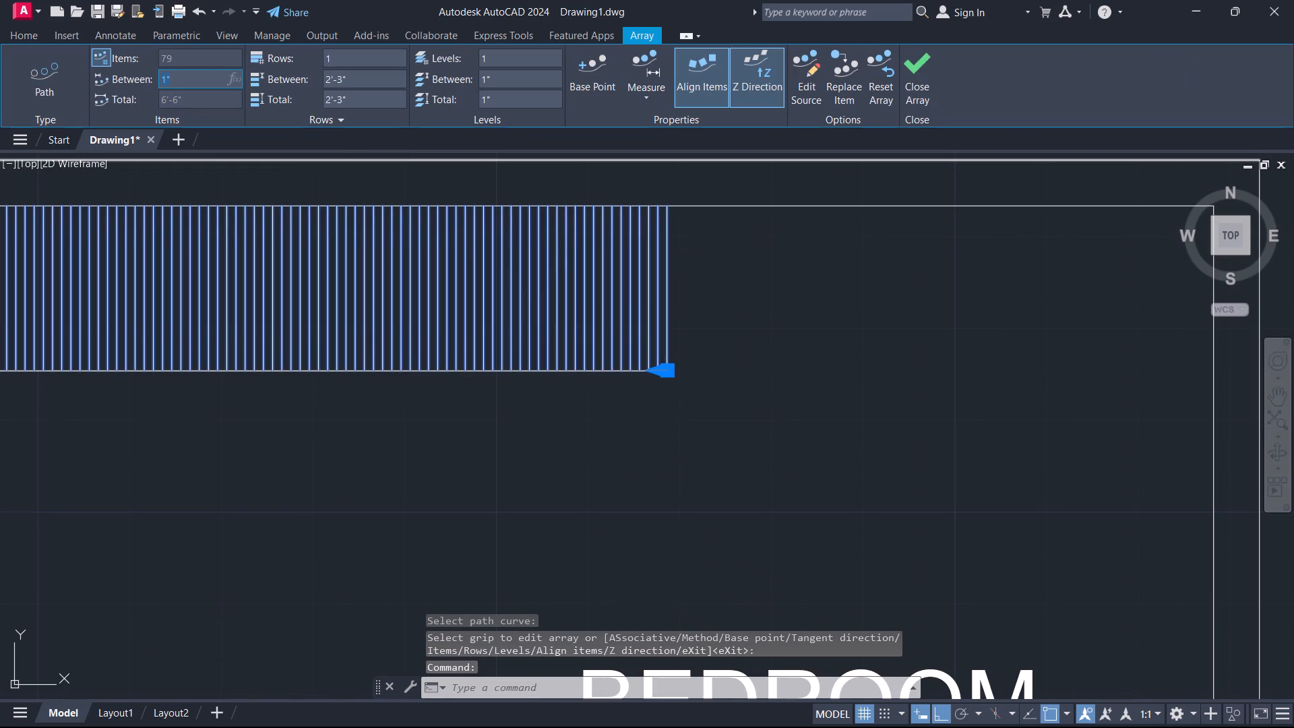
{"action": "type", "text": "1.5"}
{"action": "key", "text": "Return"}
{"action": "key", "text": "Escape"}
{"action": "left_click", "coordinate": [912, 72]}
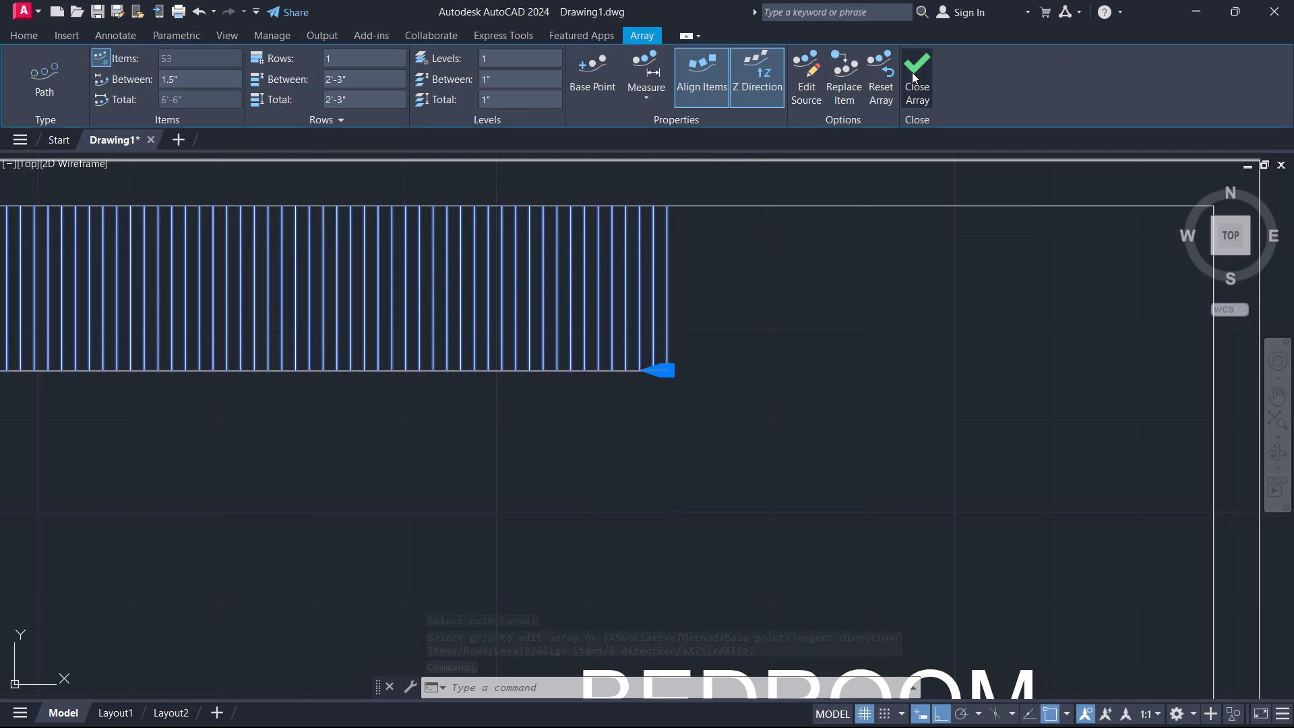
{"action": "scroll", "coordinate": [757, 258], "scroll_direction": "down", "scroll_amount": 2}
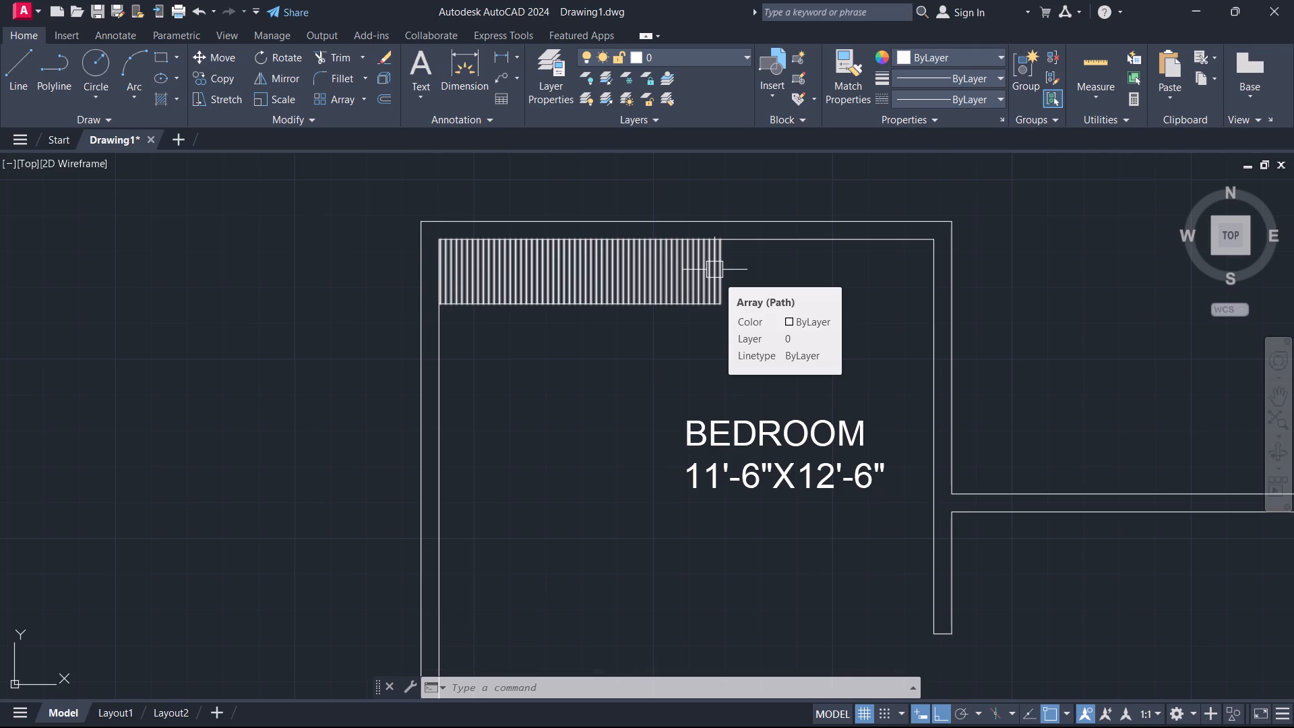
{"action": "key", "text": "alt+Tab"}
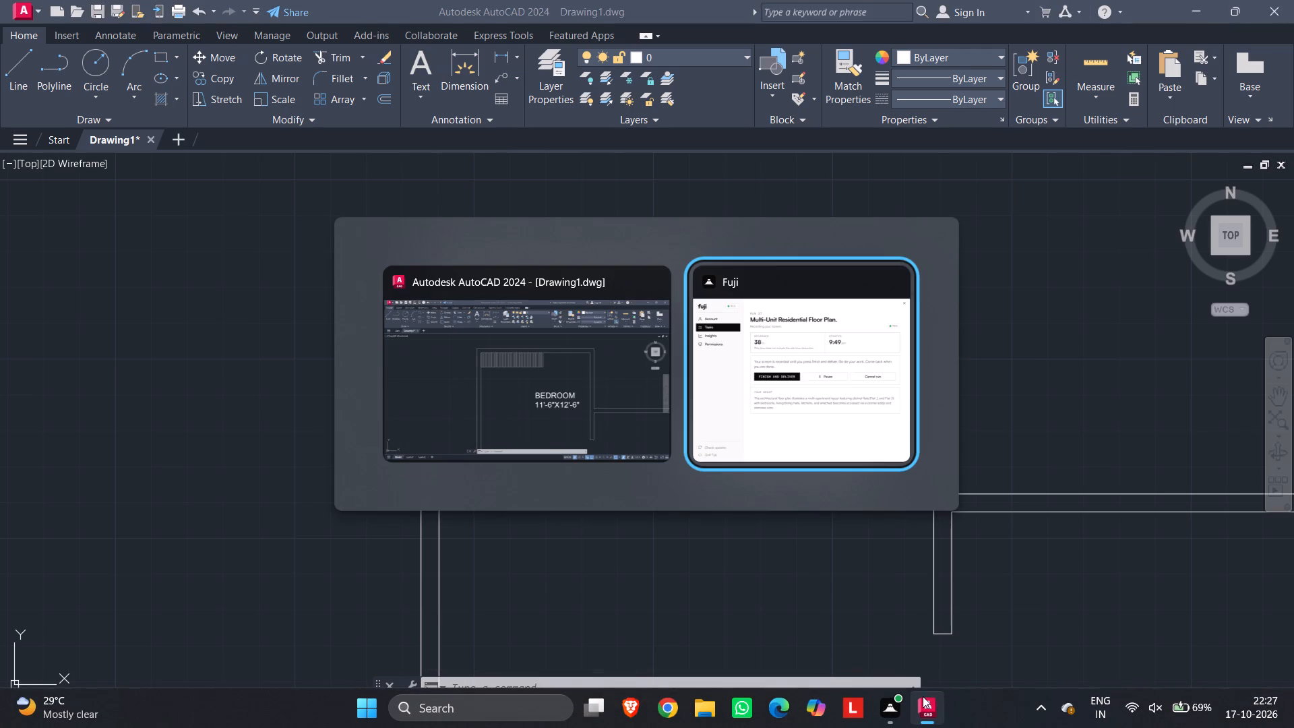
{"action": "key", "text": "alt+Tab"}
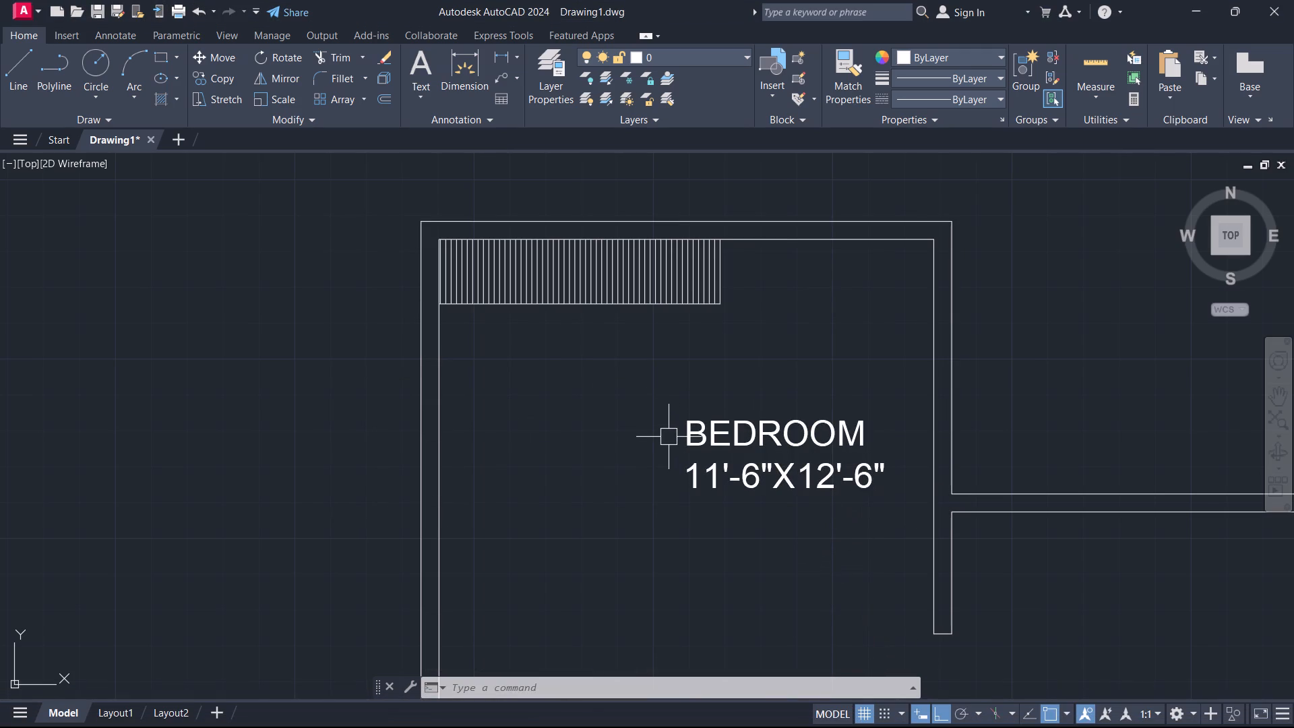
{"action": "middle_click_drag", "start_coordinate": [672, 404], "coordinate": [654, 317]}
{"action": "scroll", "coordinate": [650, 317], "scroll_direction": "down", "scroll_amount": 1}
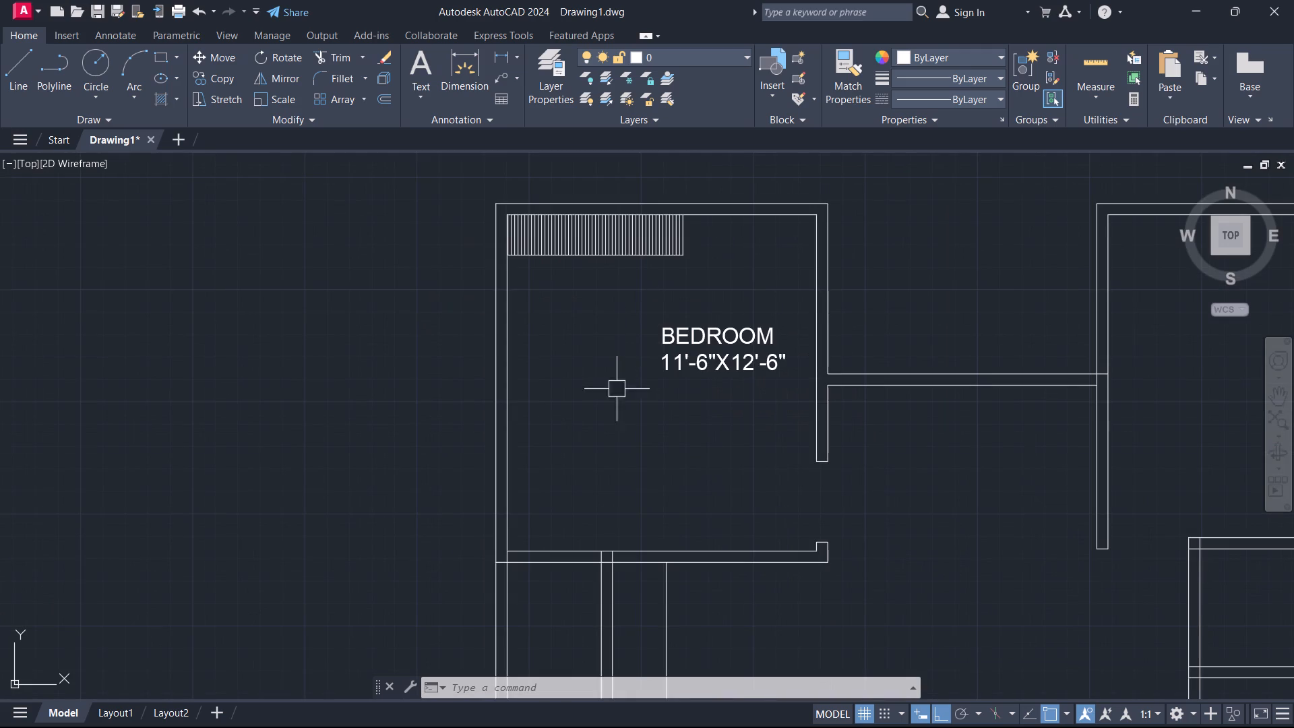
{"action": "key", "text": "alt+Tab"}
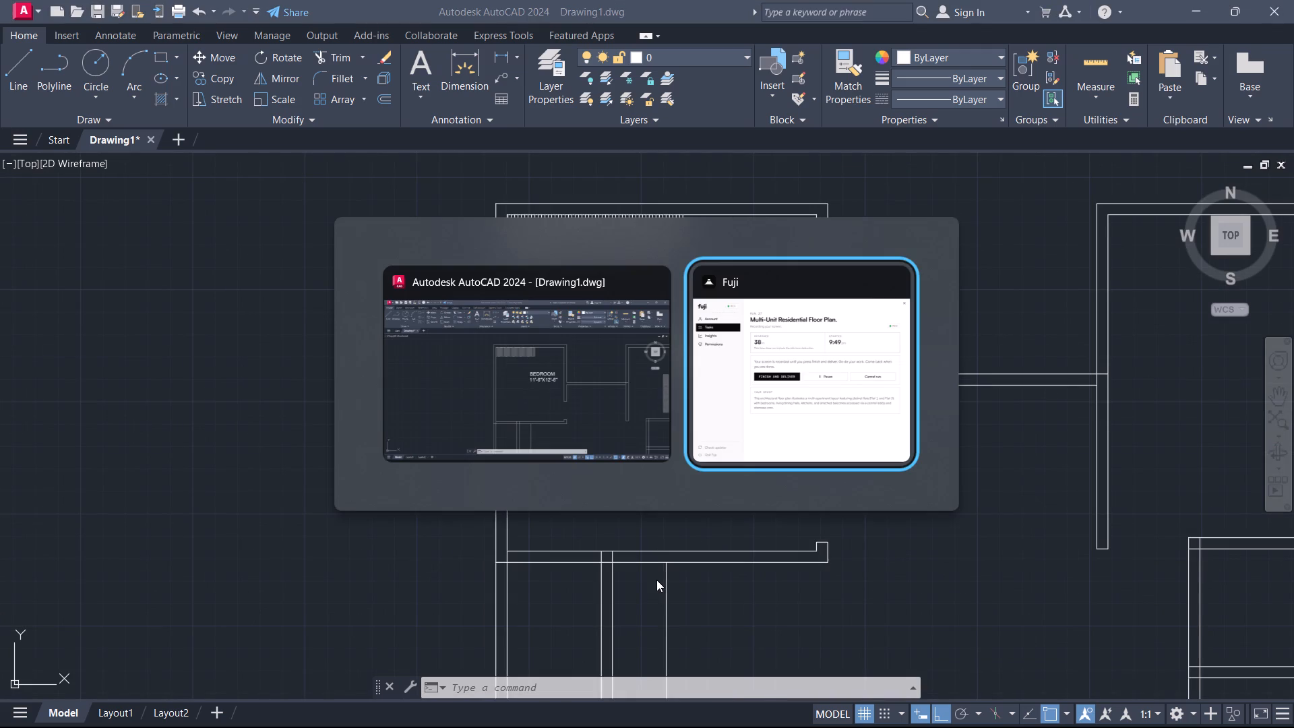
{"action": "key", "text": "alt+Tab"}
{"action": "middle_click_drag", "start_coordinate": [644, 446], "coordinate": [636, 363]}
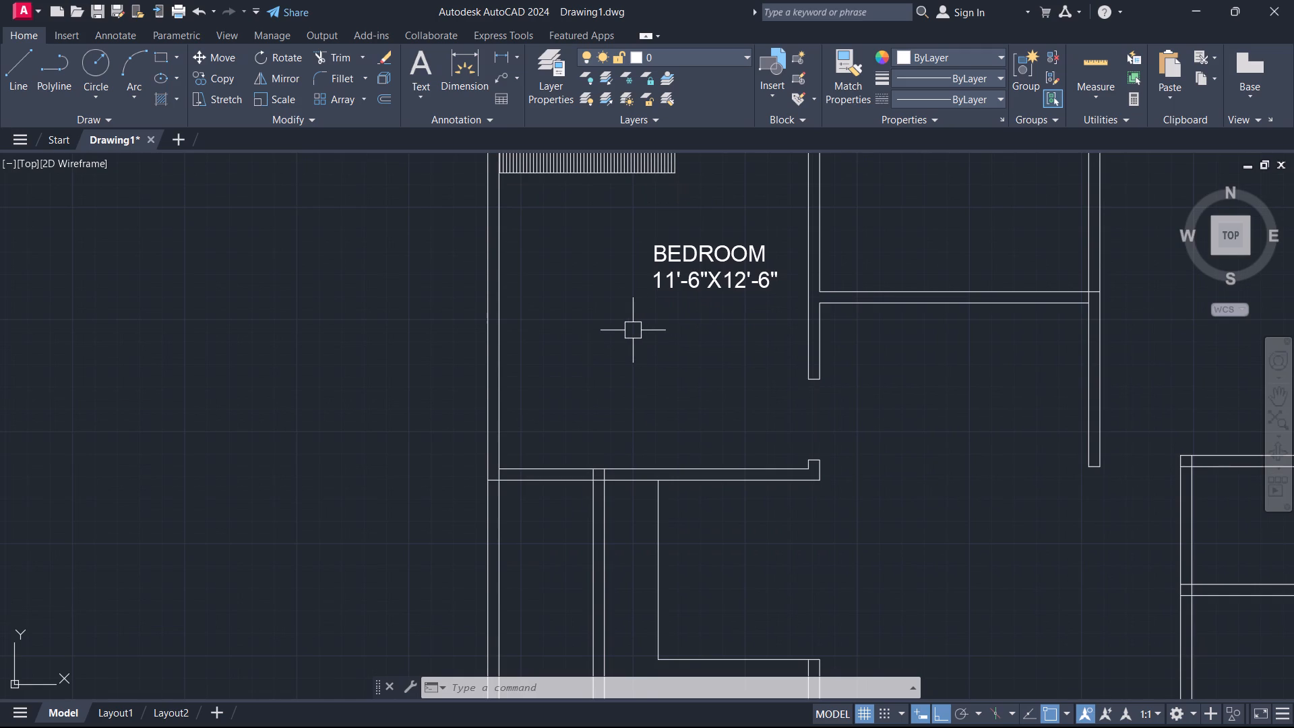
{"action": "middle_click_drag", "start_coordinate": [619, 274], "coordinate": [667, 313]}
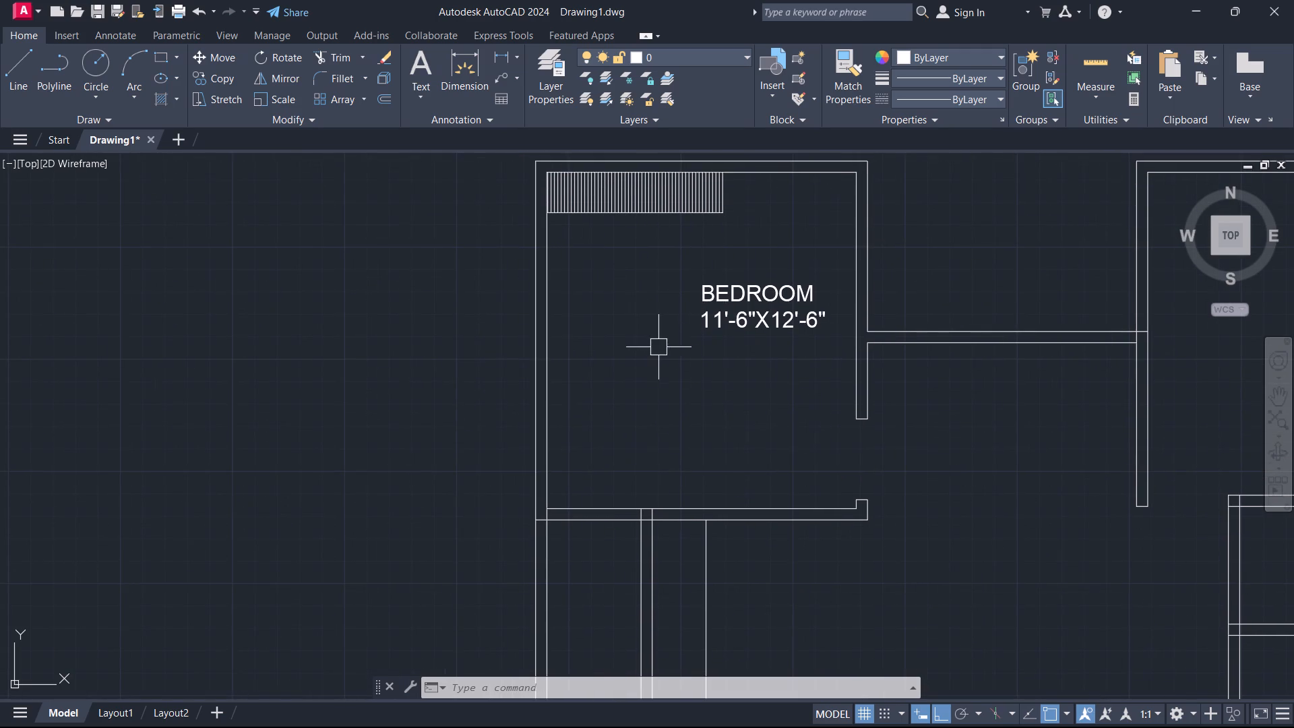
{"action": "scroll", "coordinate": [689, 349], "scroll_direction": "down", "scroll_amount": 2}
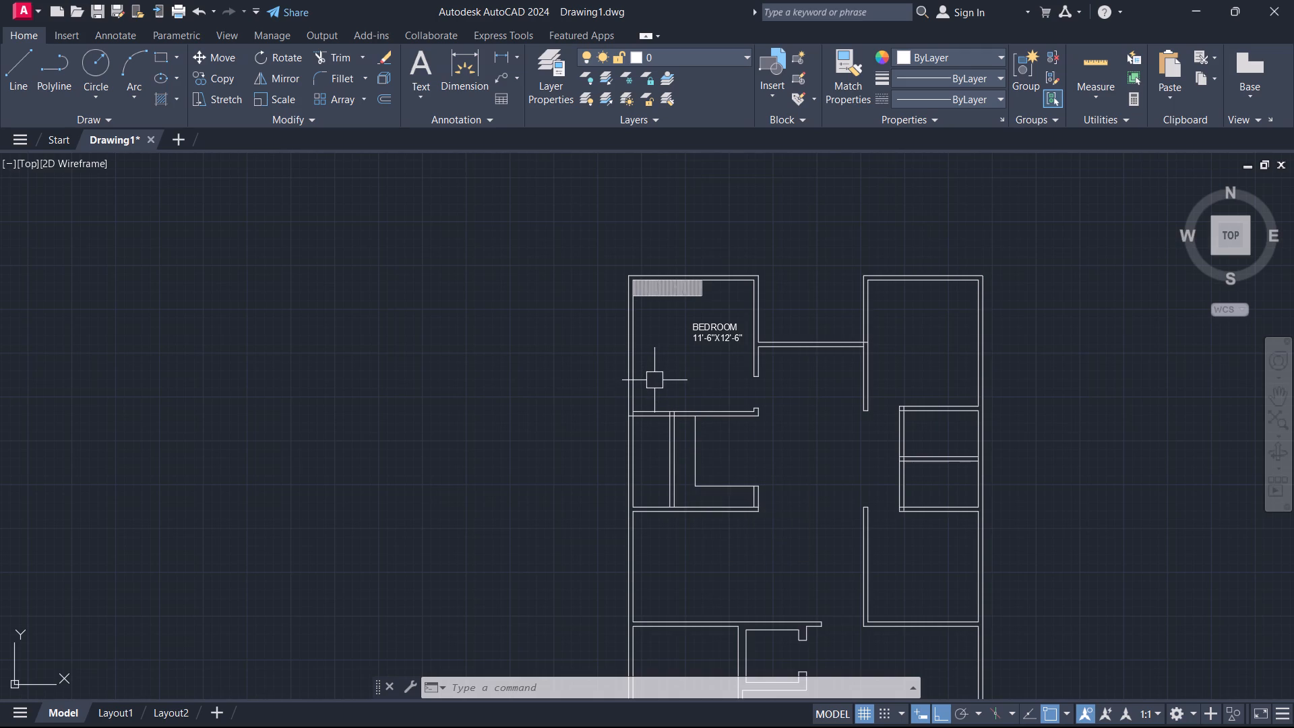
Trim the lower line of the partitioned room's top wall between the two vertical partition lines.
{"action": "middle_click_drag", "start_coordinate": [693, 378], "coordinate": [822, 302]}
{"action": "scroll", "coordinate": [782, 362], "scroll_direction": "up", "scroll_amount": 2}
{"action": "middle_click_drag", "start_coordinate": [782, 362], "coordinate": [853, 315]}
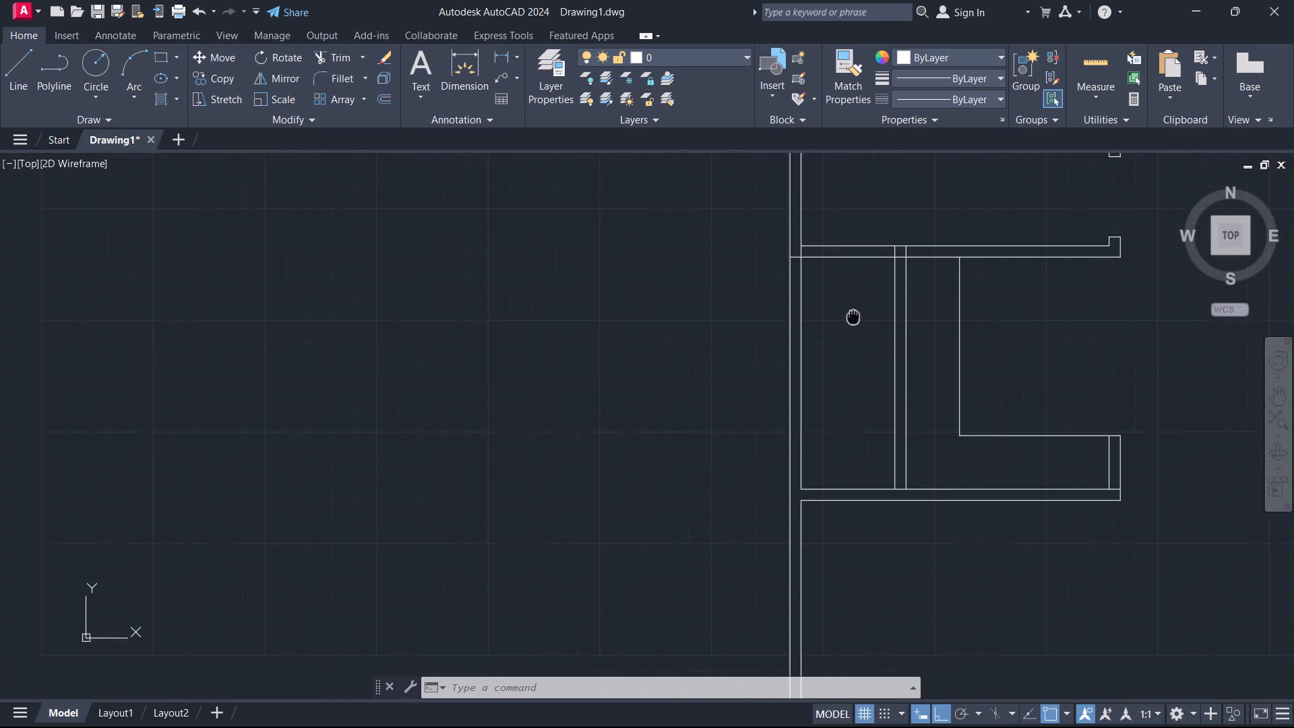
{"action": "middle_click_drag", "start_coordinate": [853, 315], "coordinate": [854, 315]}
{"action": "scroll", "coordinate": [869, 367], "scroll_direction": "up", "scroll_amount": 1}
{"action": "middle_click_drag", "start_coordinate": [873, 353], "coordinate": [880, 431]}
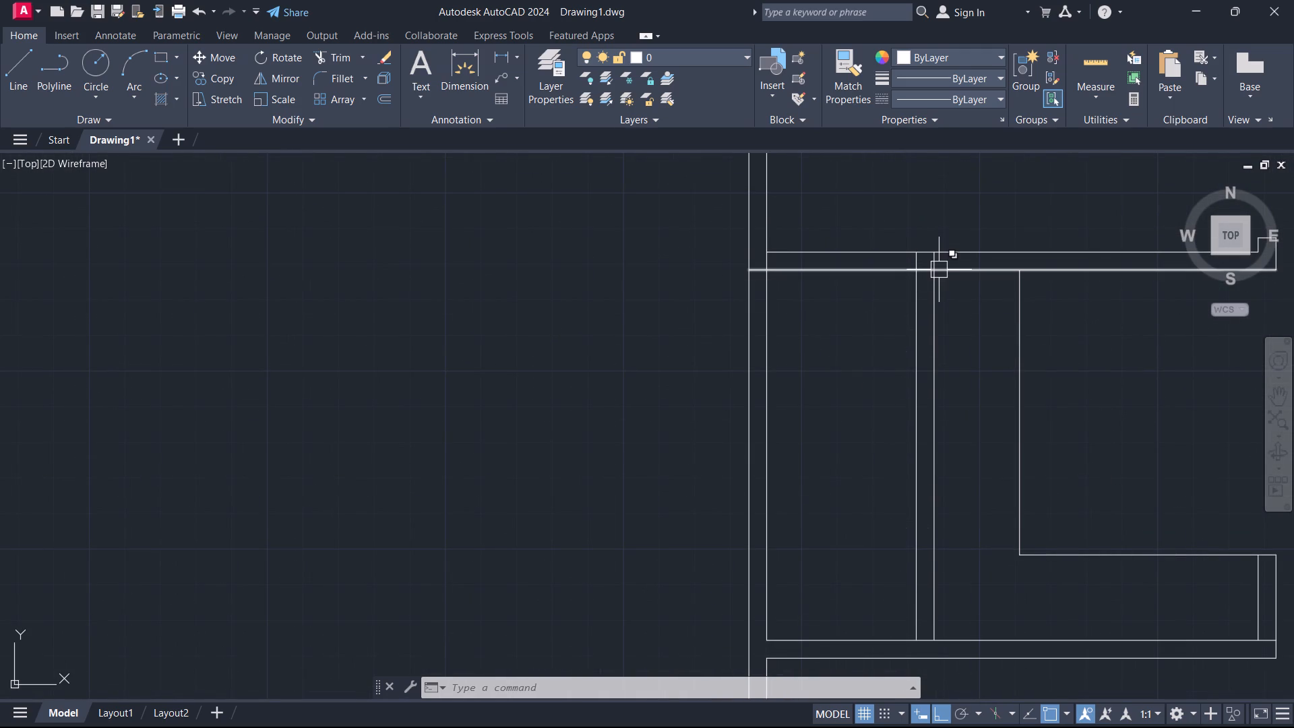
{"action": "type", "text": "TR"}
{"action": "key", "text": "space"}
{"action": "scroll", "coordinate": [939, 269], "scroll_direction": "up", "scroll_amount": 2}
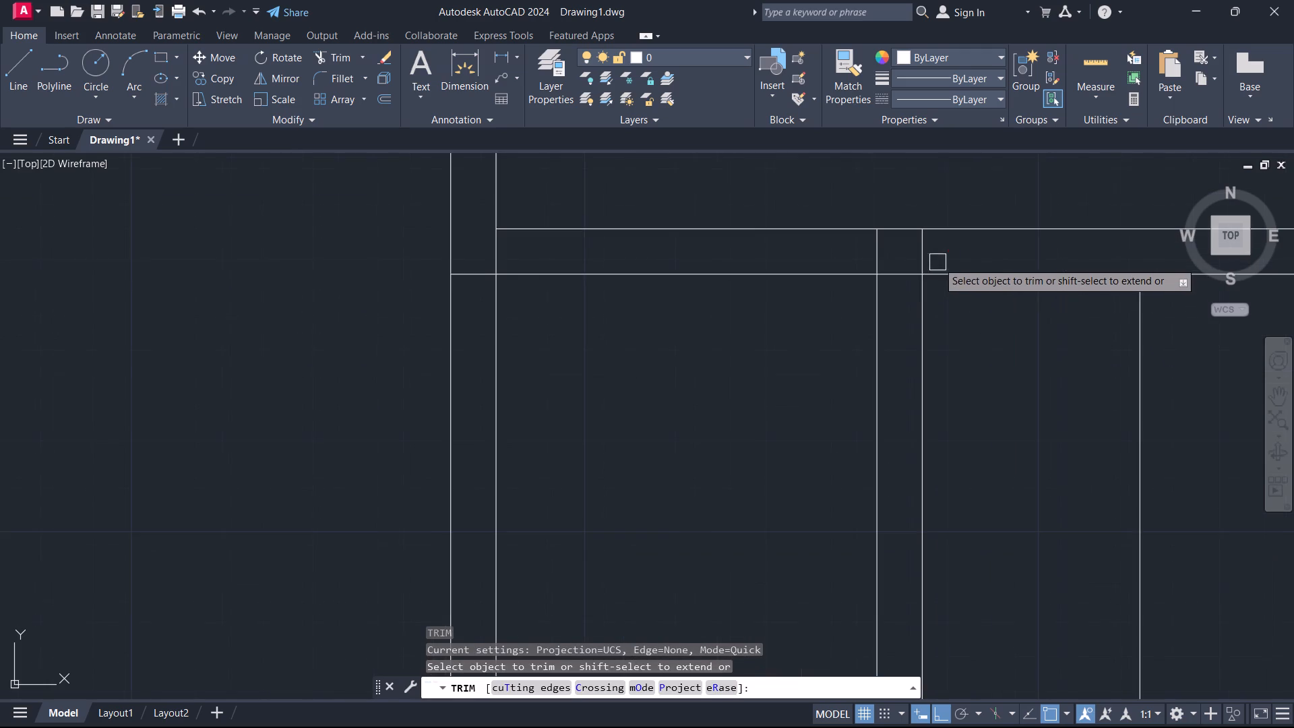
{"action": "left_click", "coordinate": [908, 274]}
{"action": "key", "text": "Escape"}
{"action": "scroll", "coordinate": [846, 343], "scroll_direction": "down", "scroll_amount": 2}
{"action": "middle_click_drag", "start_coordinate": [835, 348], "coordinate": [846, 247]}
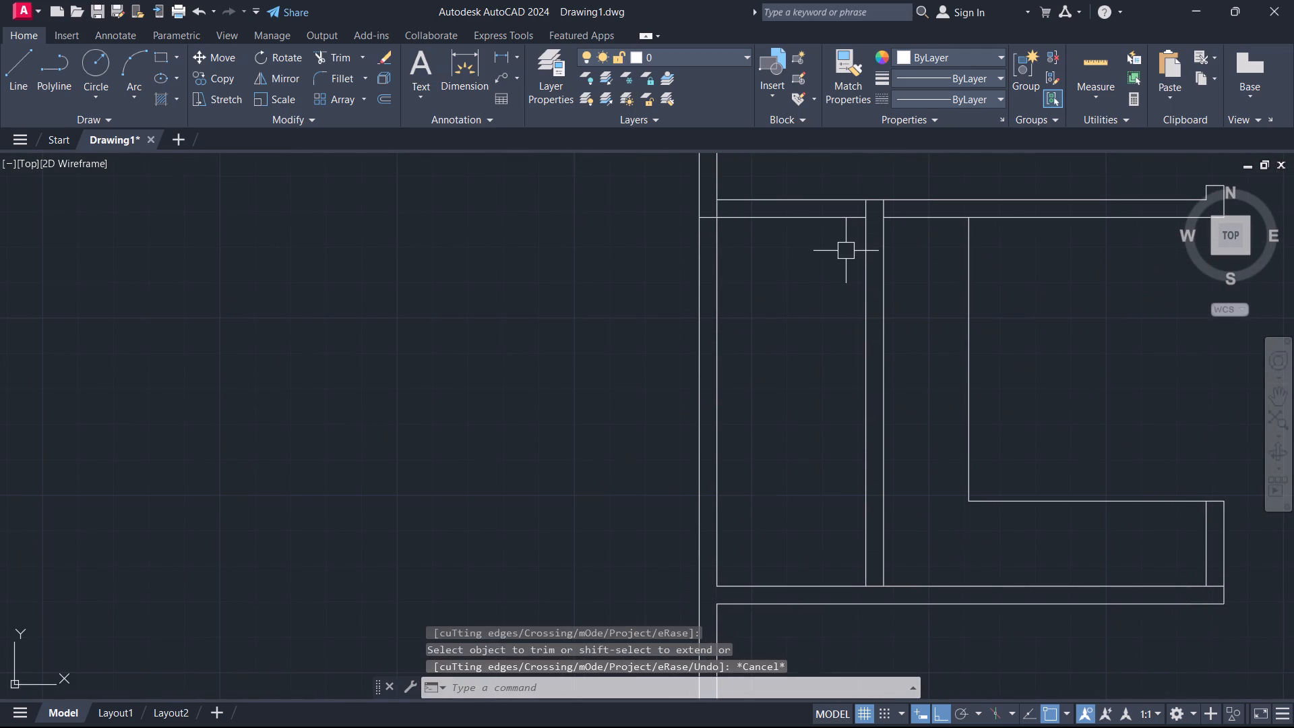
Trim the upper line of the partitioned room's bottom wall between the two vertical partition lines.
{"action": "middle_click_drag", "start_coordinate": [855, 430], "coordinate": [869, 395]}
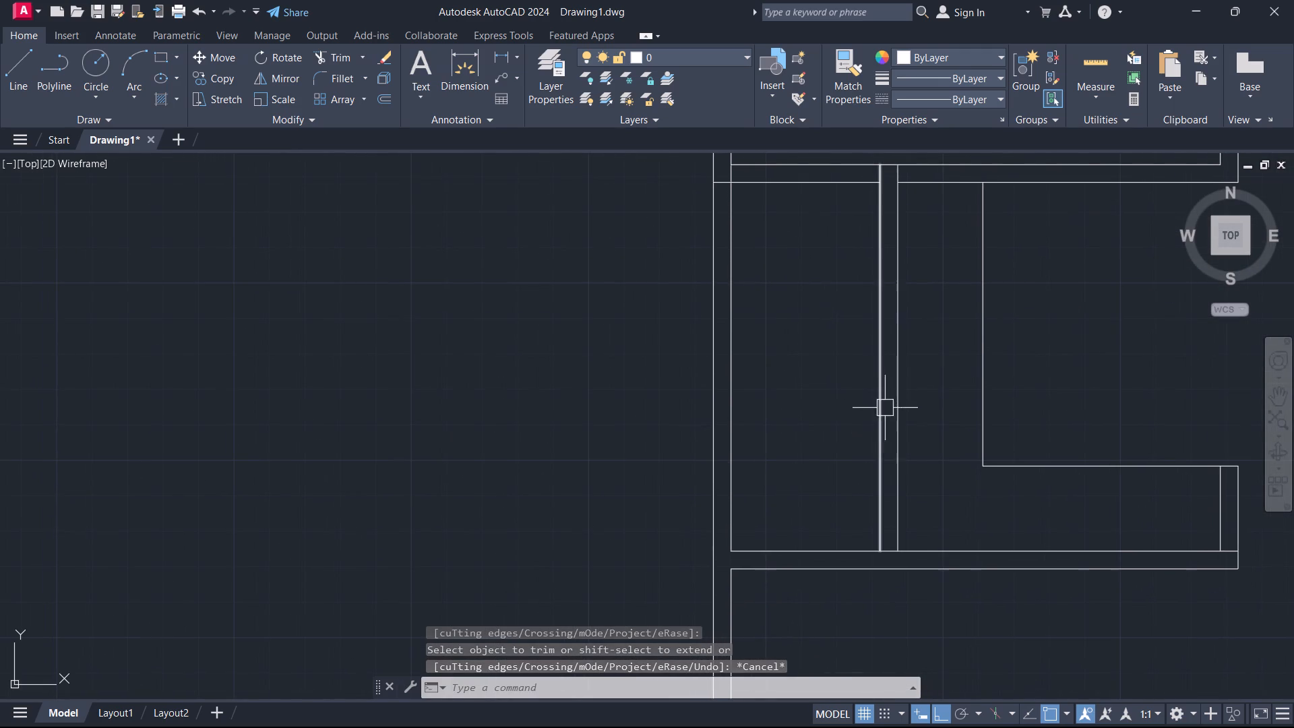
{"action": "key", "text": "t"}
{"action": "type", "text": "R"}
{"action": "key", "text": "space"}
{"action": "scroll", "coordinate": [900, 495], "scroll_direction": "up", "scroll_amount": 1}
{"action": "middle_click_drag", "start_coordinate": [890, 543], "coordinate": [884, 389]}
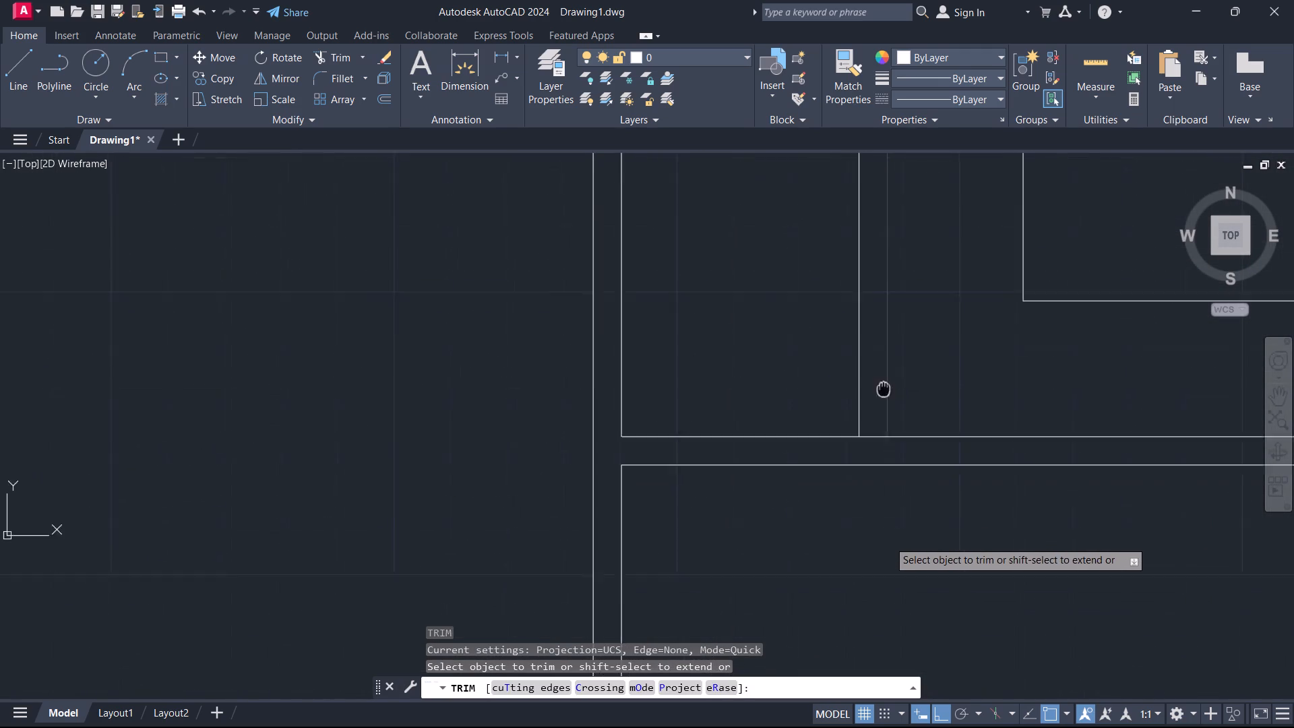
{"action": "middle_click_drag", "start_coordinate": [884, 389], "coordinate": [889, 369]}
{"action": "scroll", "coordinate": [892, 437], "scroll_direction": "up", "scroll_amount": 2}
{"action": "left_click", "coordinate": [877, 389]}
{"action": "key", "text": "F1"}
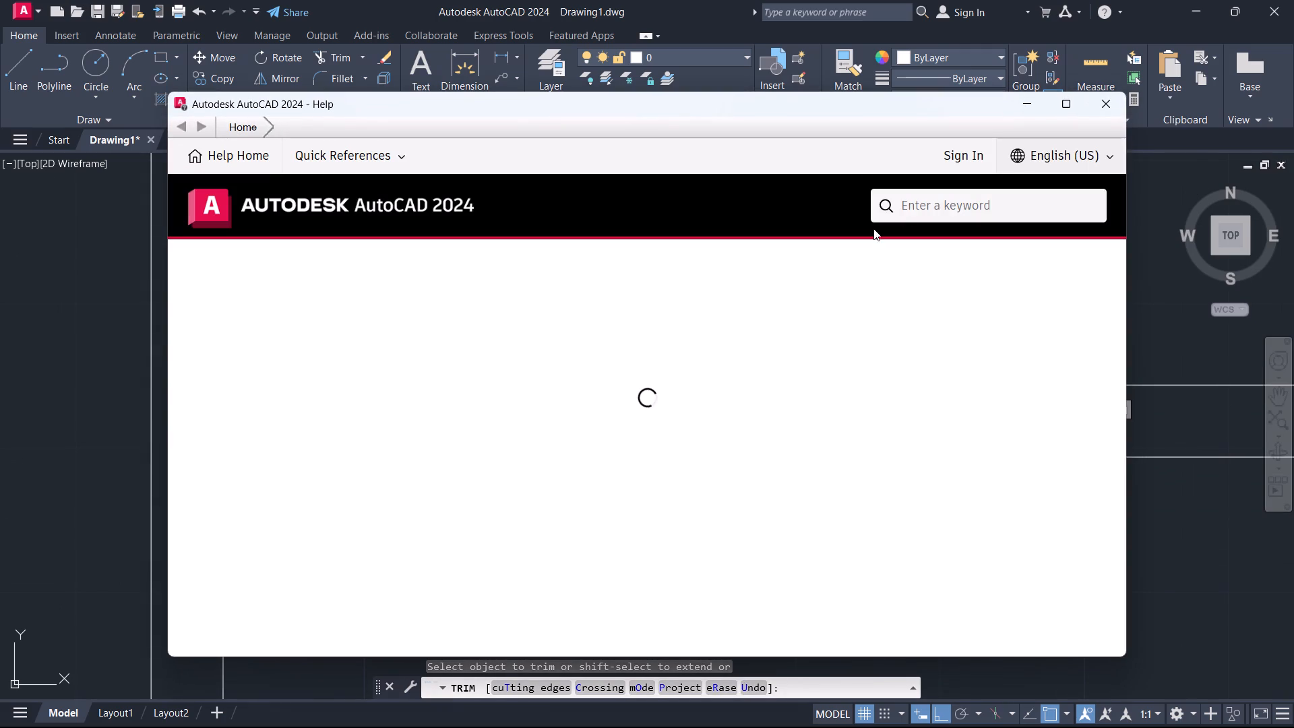
{"action": "left_click", "coordinate": [1099, 104]}
{"action": "key", "text": "Escape"}
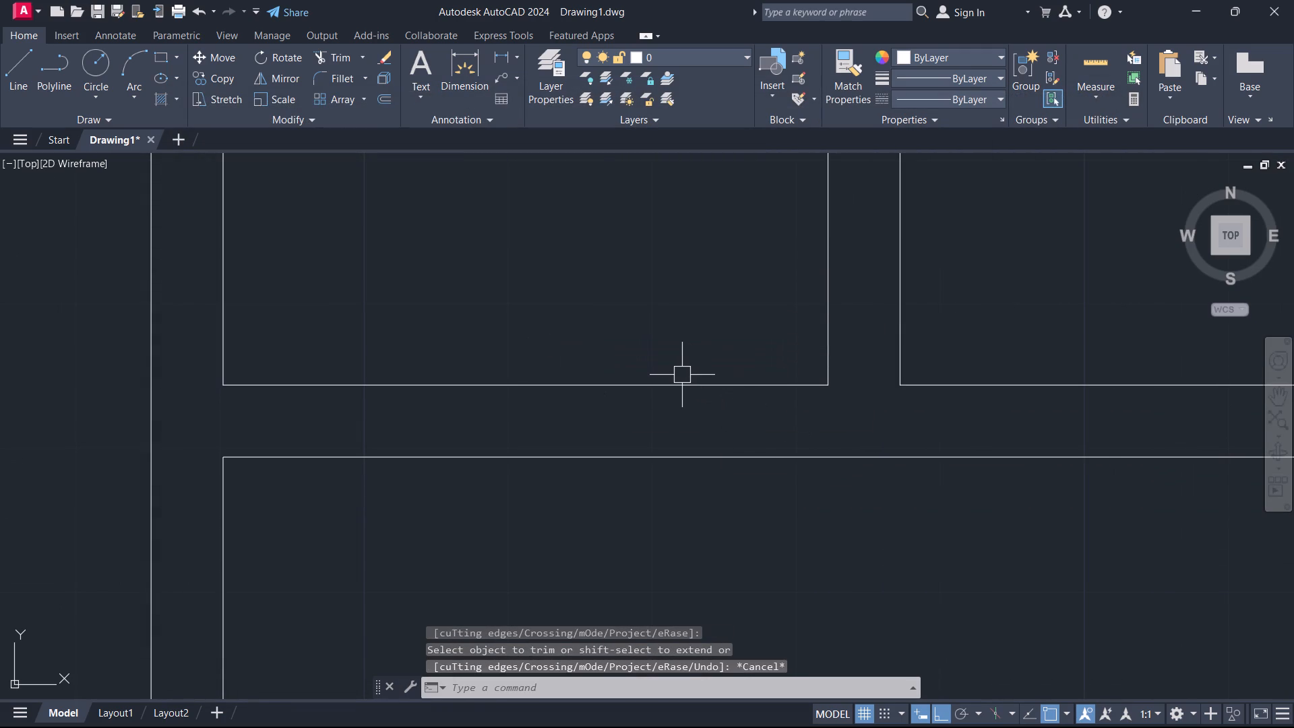
Offset the narrow compartment's bottom wall line 6'5" upward.
{"action": "type", "text": "O"}
{"action": "key", "text": "space"}
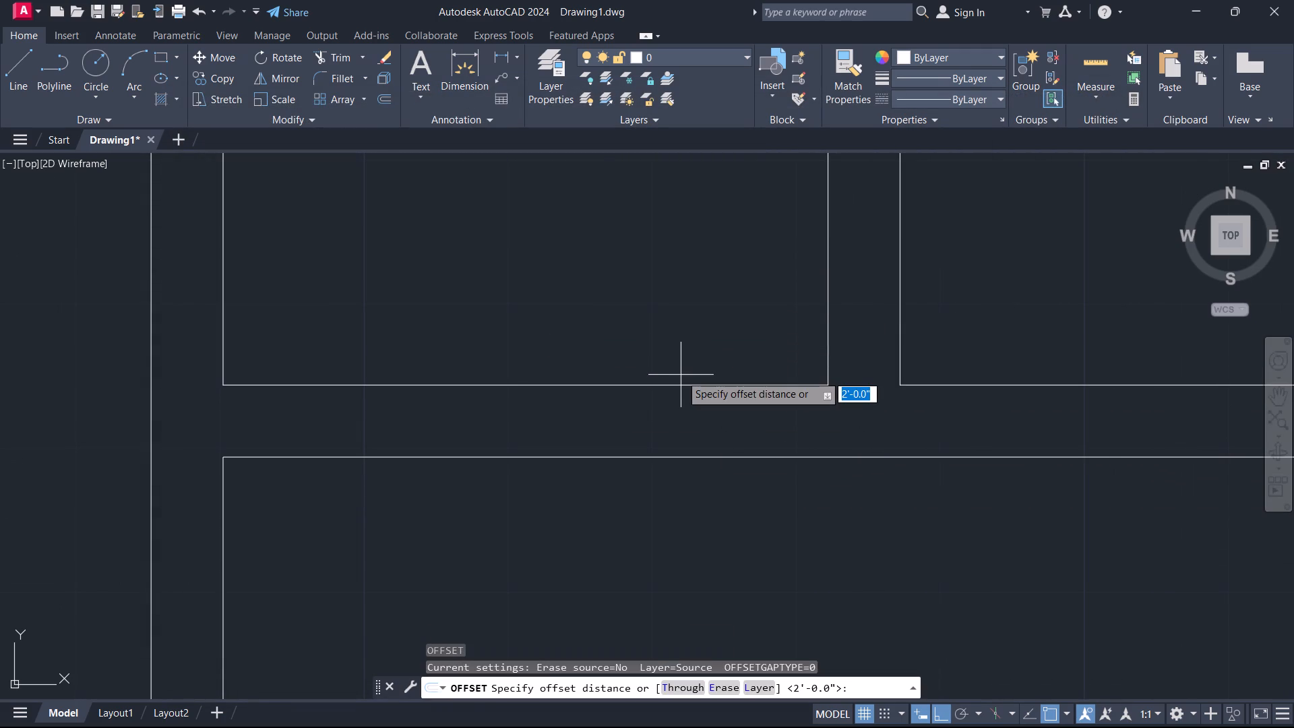
{"action": "type", "text": "6'"}
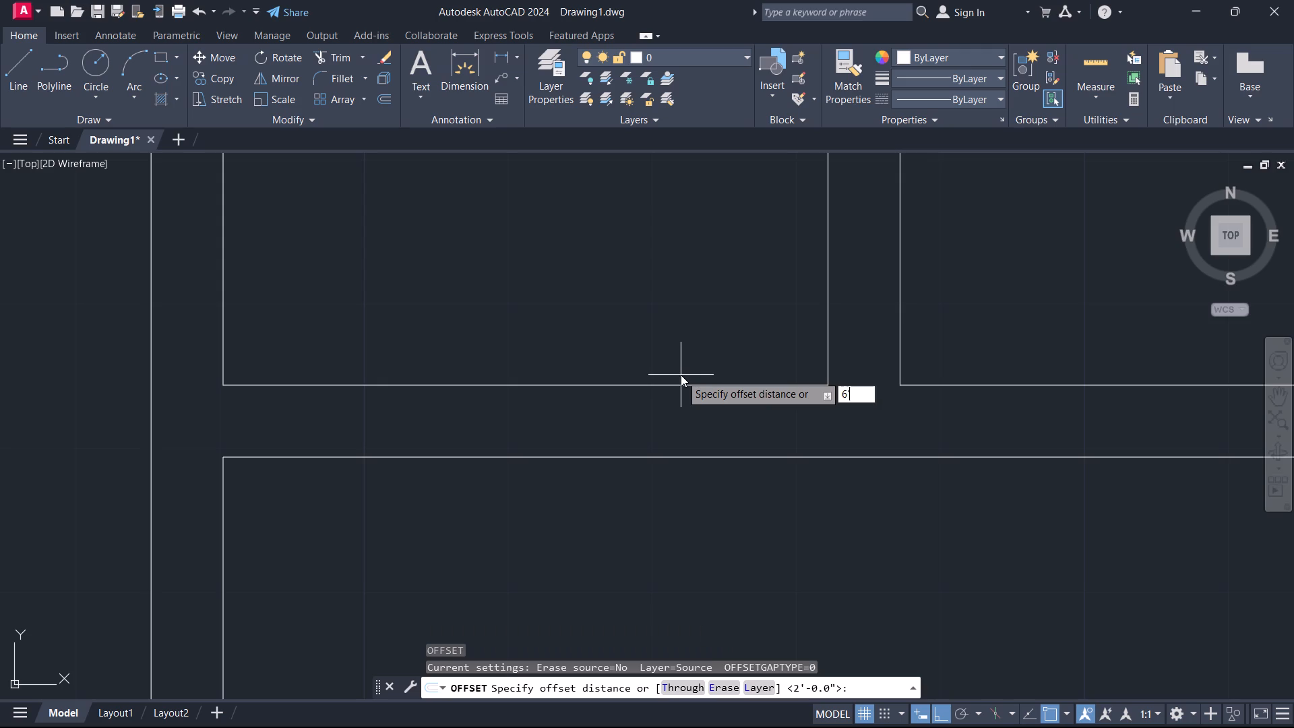
{"action": "key", "text": "5"}
{"action": "key", "text": "Return"}
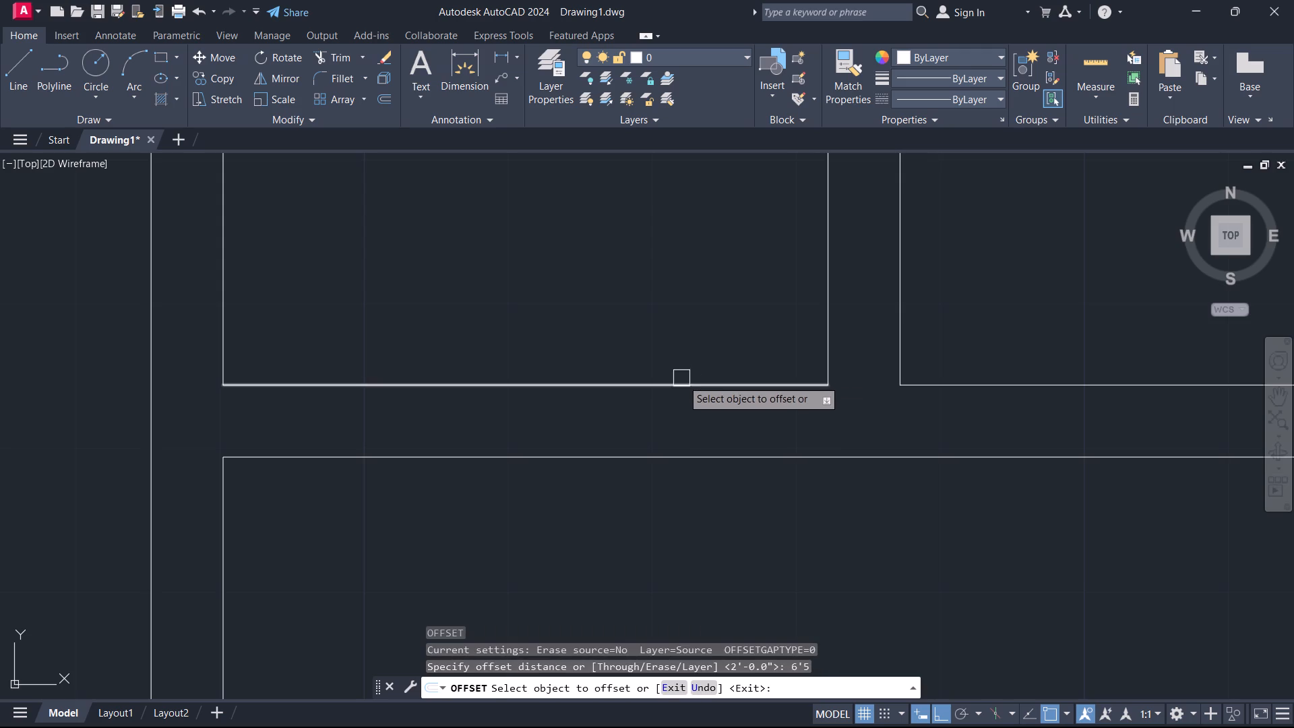
{"action": "left_click", "coordinate": [682, 380]}
{"action": "left_click_drag", "start_coordinate": [673, 347], "coordinate": [671, 341]}
{"action": "key", "text": "Escape"}
Offset the new horizontal line in the narrow compartment 5" upward to form a double-line cross wall.
{"action": "scroll", "coordinate": [671, 326], "scroll_direction": "down", "scroll_amount": 5}
{"action": "middle_click_drag", "start_coordinate": [673, 324], "coordinate": [689, 466]}
{"action": "scroll", "coordinate": [679, 324], "scroll_direction": "up", "scroll_amount": 2}
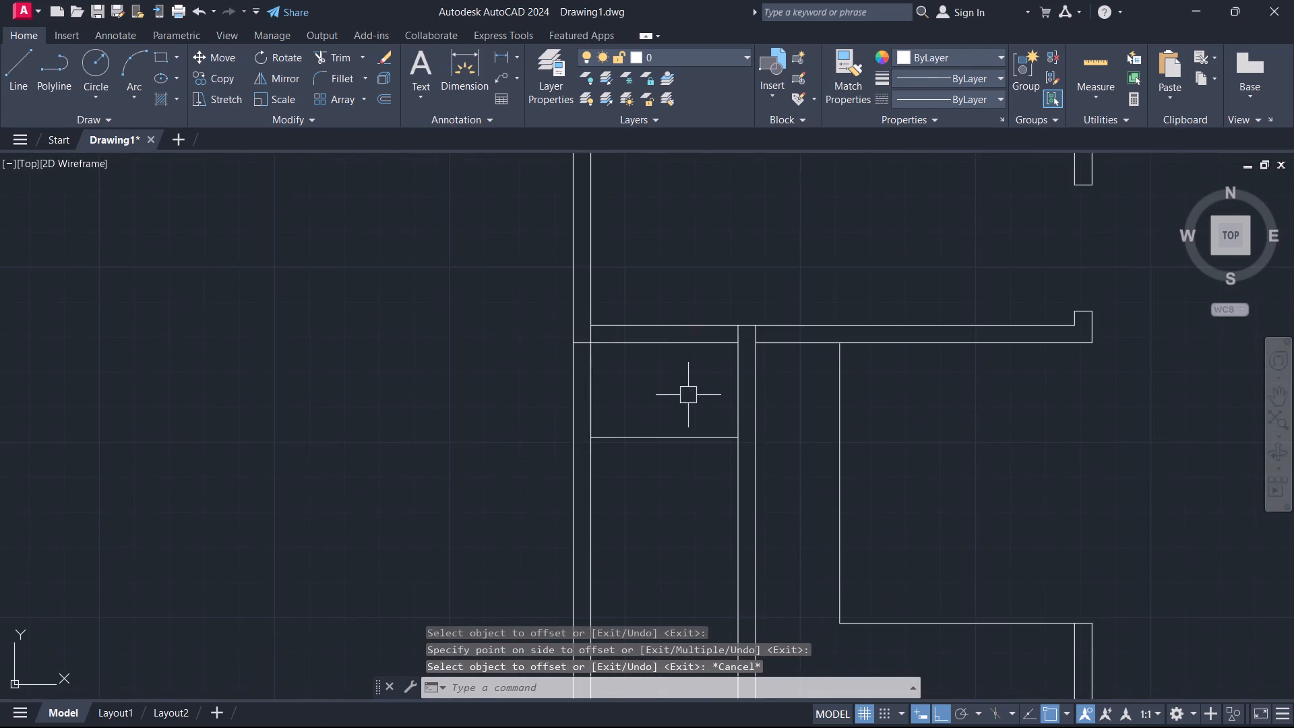
{"action": "middle_click_drag", "start_coordinate": [689, 398], "coordinate": [678, 355]}
{"action": "scroll", "coordinate": [679, 362], "scroll_direction": "up", "scroll_amount": 1}
{"action": "type", "text": "O 5"}
{"action": "key", "text": "Return"}
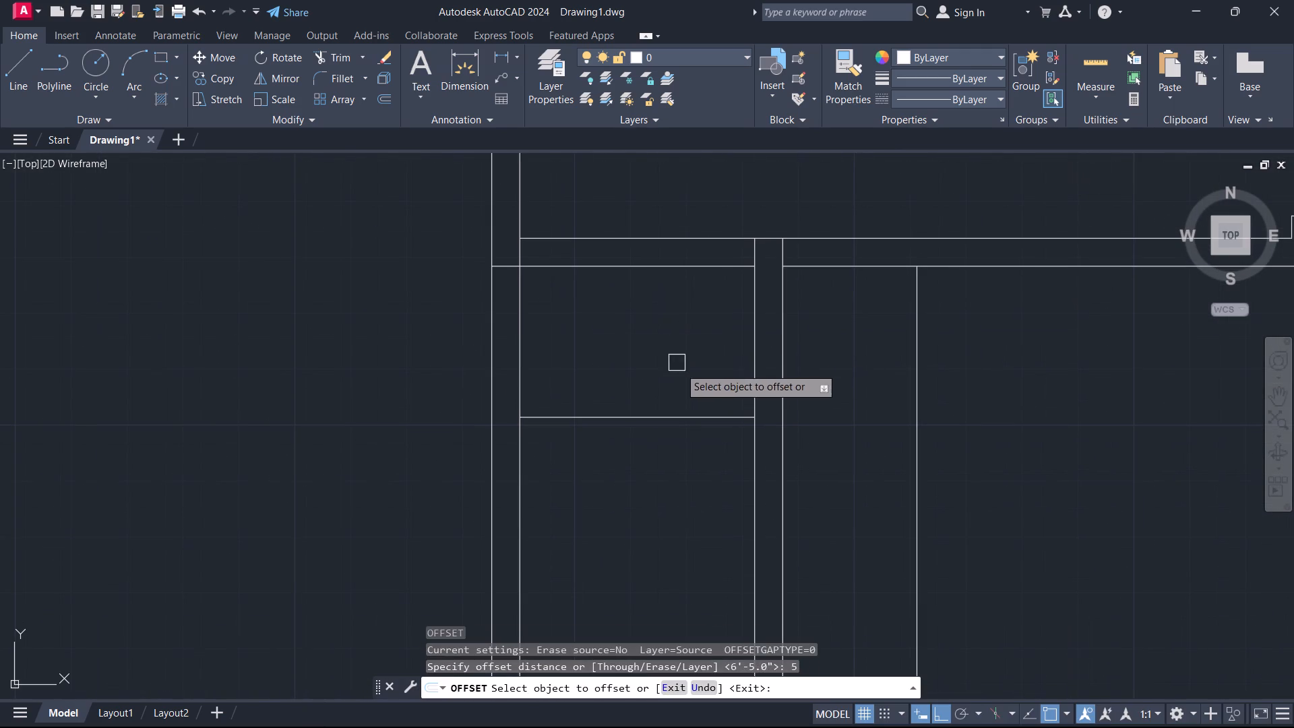
{"action": "left_click", "coordinate": [694, 421]}
{"action": "left_click", "coordinate": [678, 369]}
{"action": "key", "text": "Escape"}
Trim the inner left wall line and the left partition line between the two lines of the new cross wall.
{"action": "scroll", "coordinate": [749, 399], "scroll_direction": "up", "scroll_amount": 2}
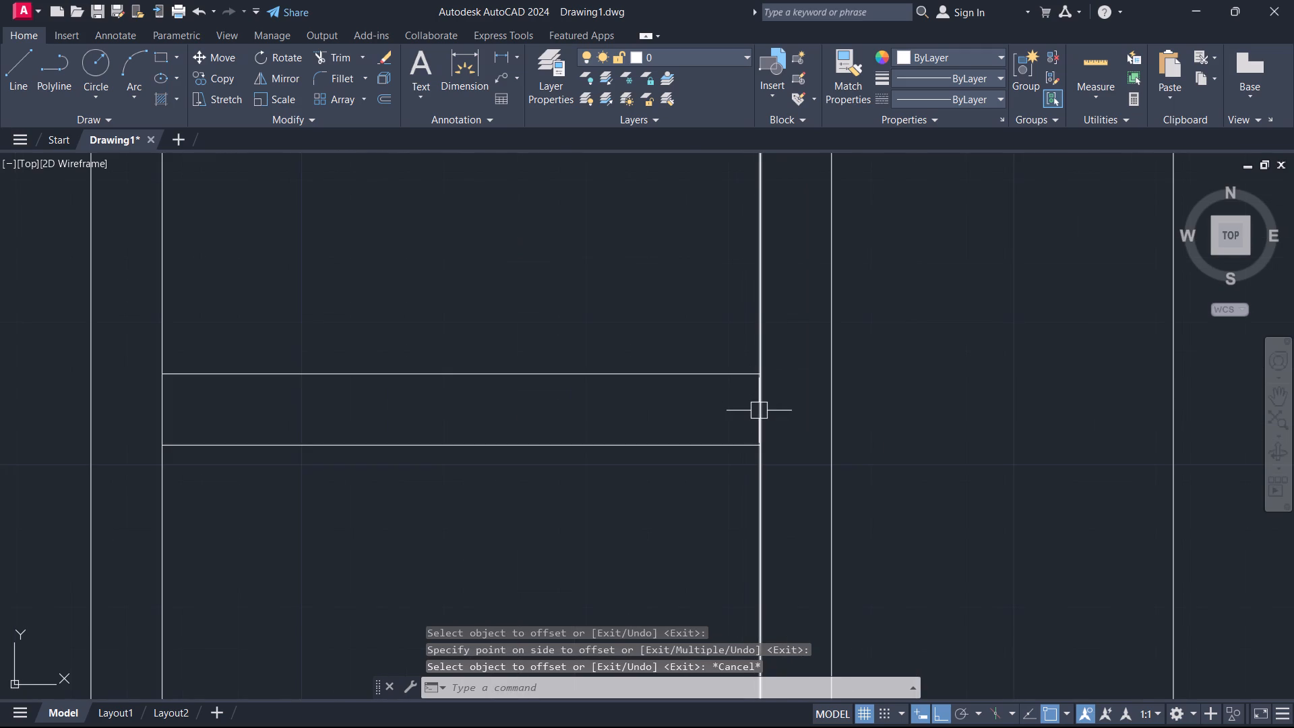
{"action": "type", "text": "TR"}
{"action": "key", "text": "space"}
{"action": "left_click", "coordinate": [767, 407]}
{"action": "left_click", "coordinate": [161, 413]}
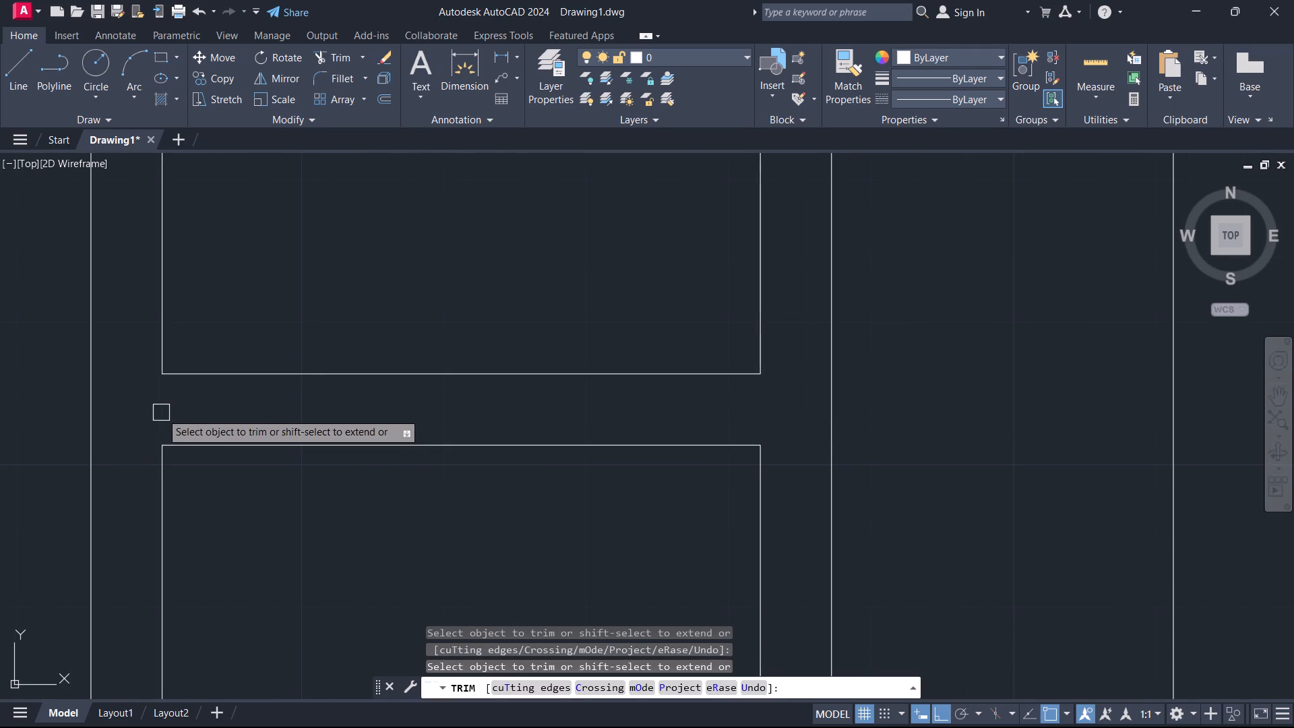
Trim away the lower top-wall line above the small upper compartment, including its short stub inside the outer left wall.
{"action": "scroll", "coordinate": [364, 340], "scroll_direction": "down", "scroll_amount": 4}
{"action": "middle_click_drag", "start_coordinate": [398, 317], "coordinate": [421, 375]}
{"action": "scroll", "coordinate": [413, 353], "scroll_direction": "up", "scroll_amount": 1}
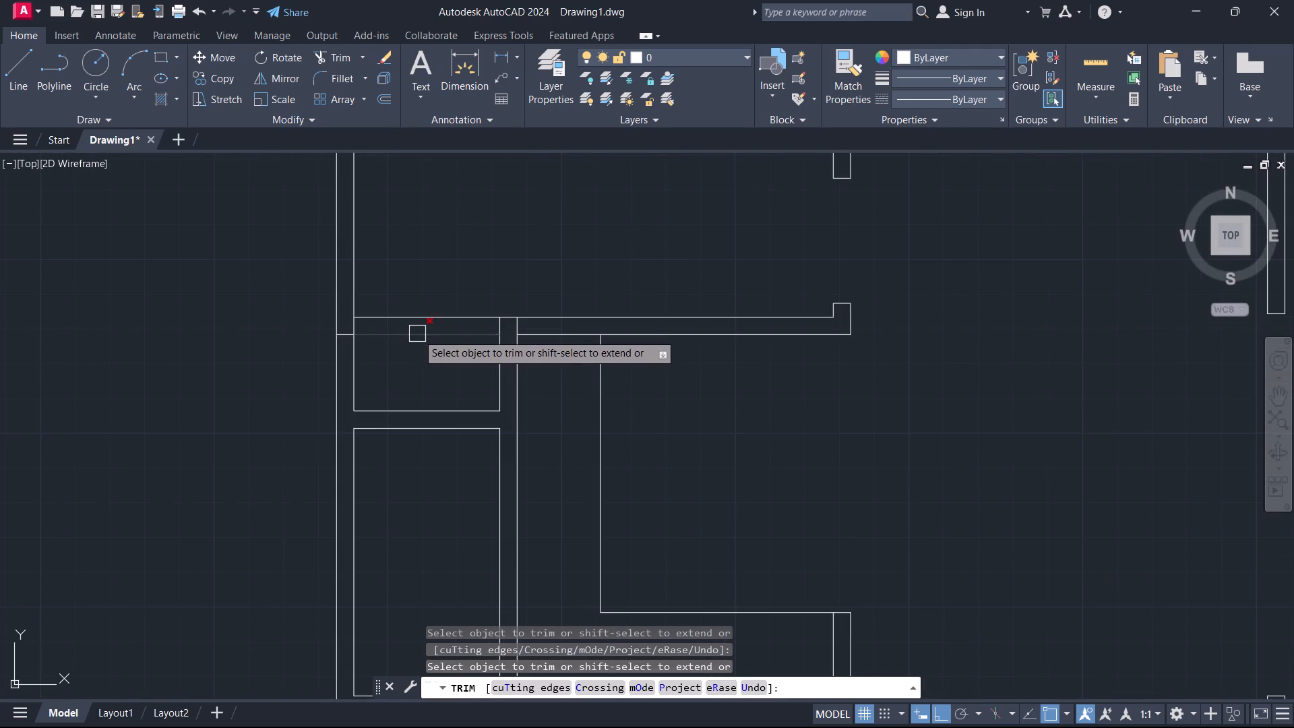
{"action": "scroll", "coordinate": [417, 334], "scroll_direction": "up", "scroll_amount": 1}
{"action": "left_click", "coordinate": [417, 337]}
{"action": "scroll", "coordinate": [301, 350], "scroll_direction": "up", "scroll_amount": 2}
{"action": "left_click", "coordinate": [312, 306]}
{"action": "key", "text": "Escape"}
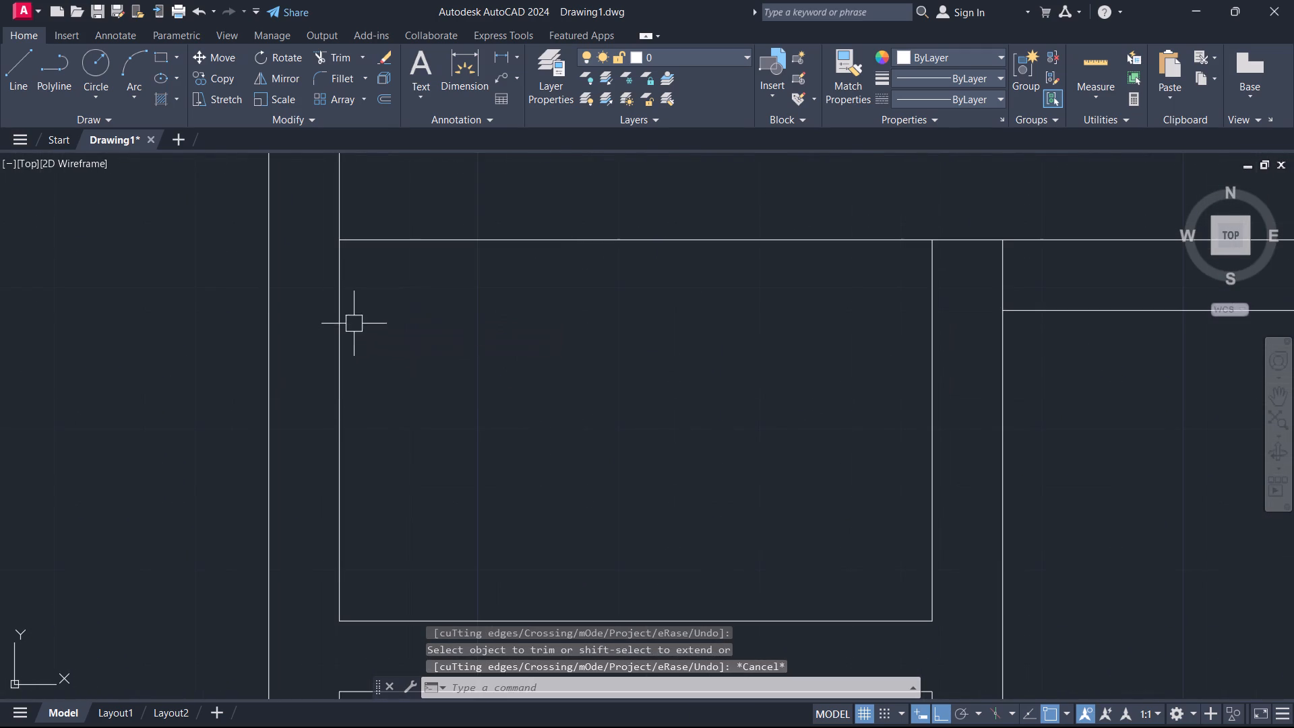
Break the top wall's upper line at the point where it meets the left partition line.
{"action": "scroll", "coordinate": [354, 324], "scroll_direction": "down", "scroll_amount": 3}
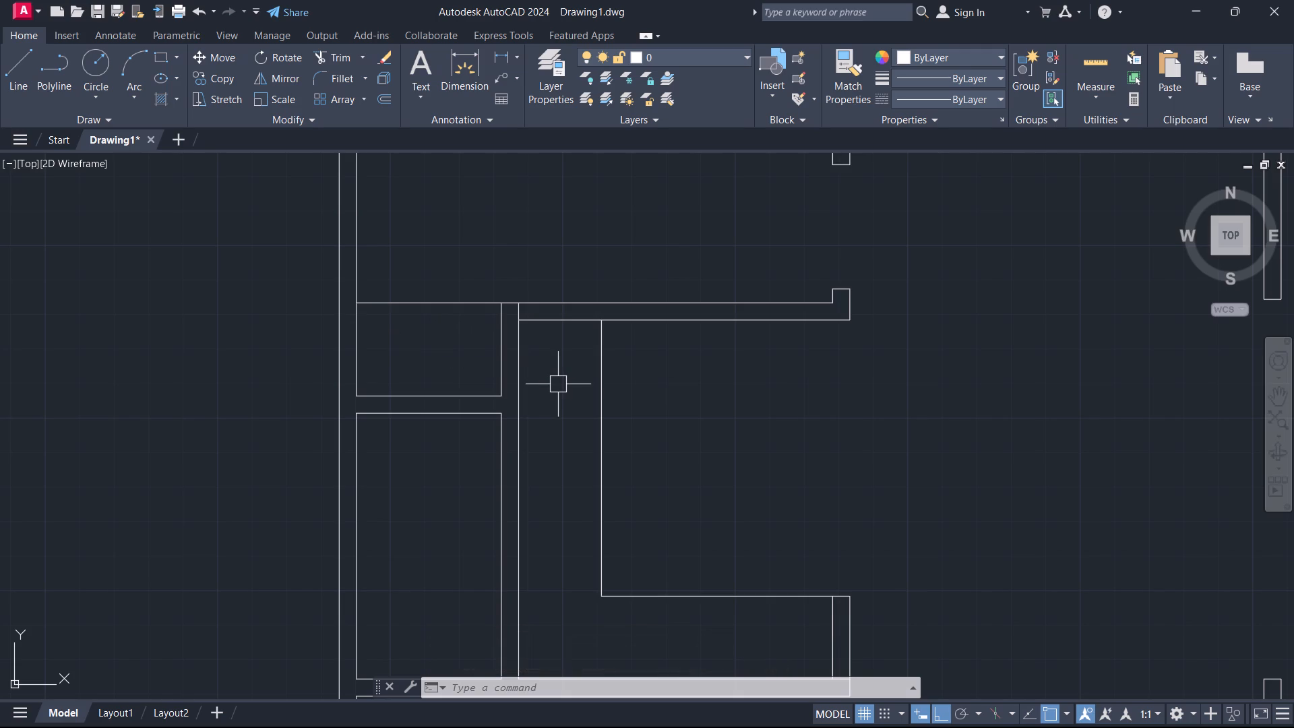
{"action": "left_click", "coordinate": [494, 340]}
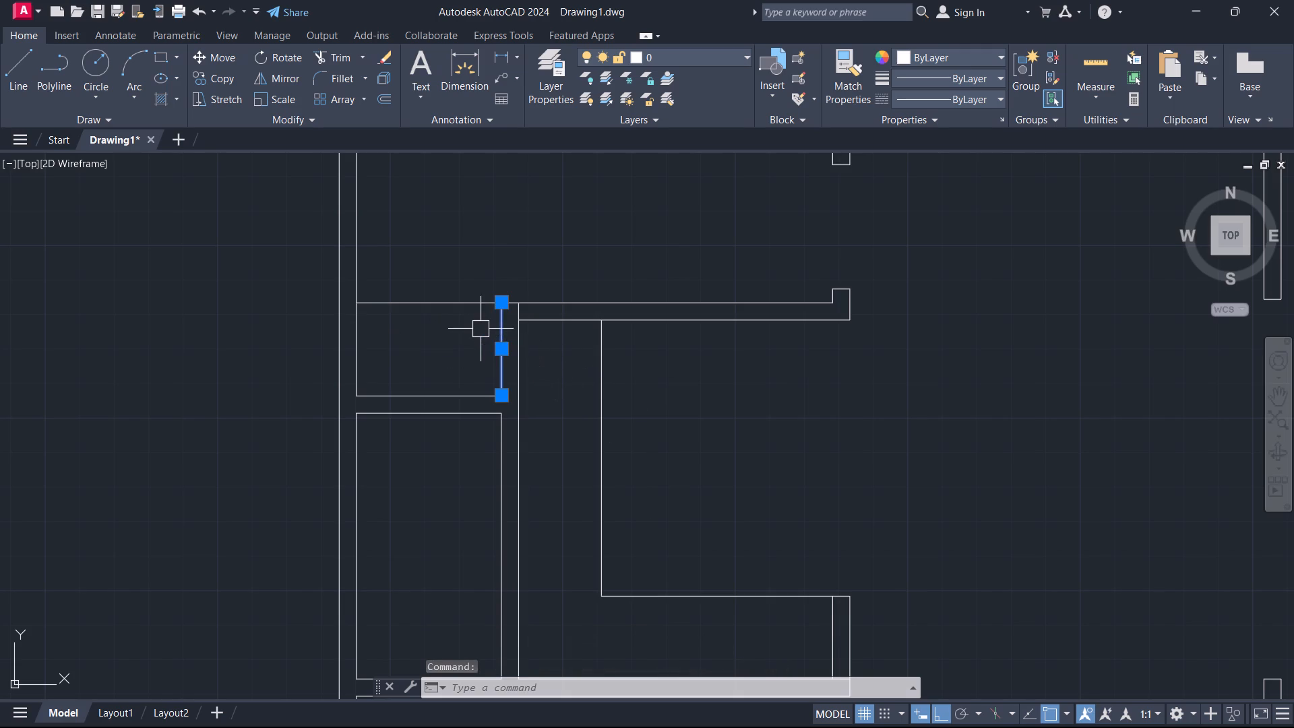
{"action": "key", "text": "Escape"}
{"action": "left_click", "coordinate": [471, 307]}
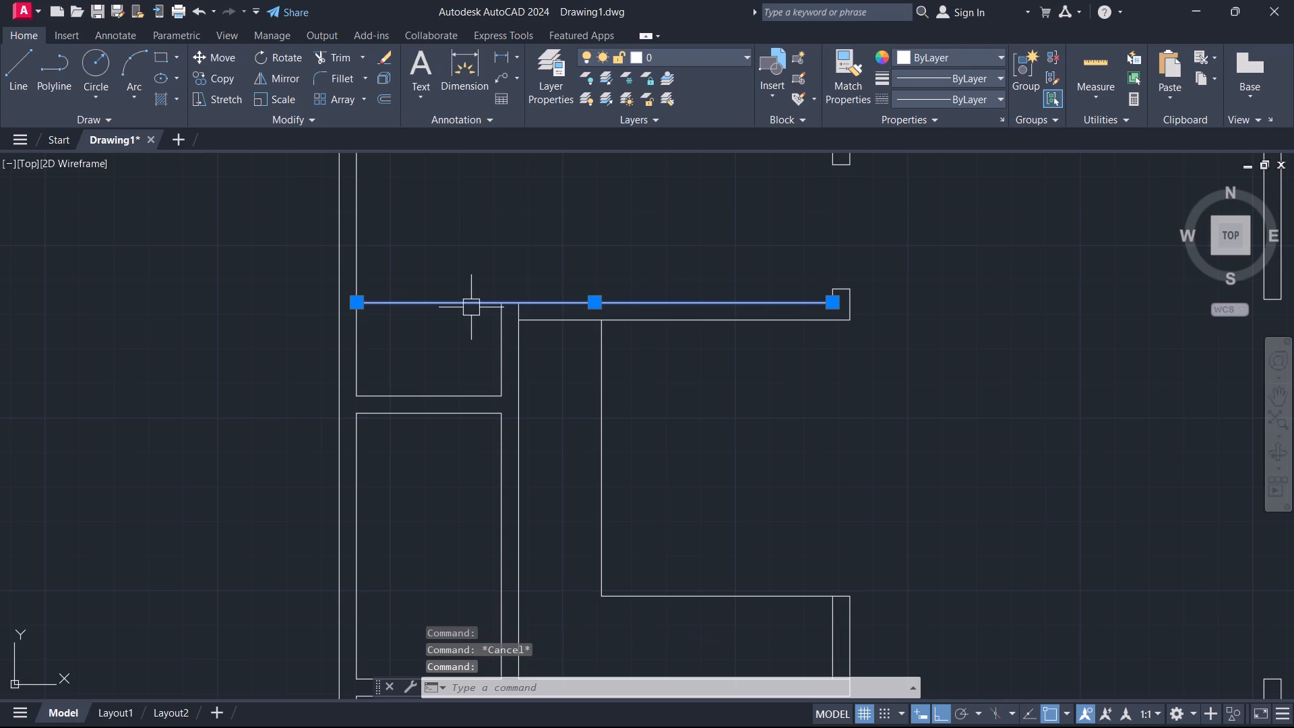
{"action": "type", "text": "BR"}
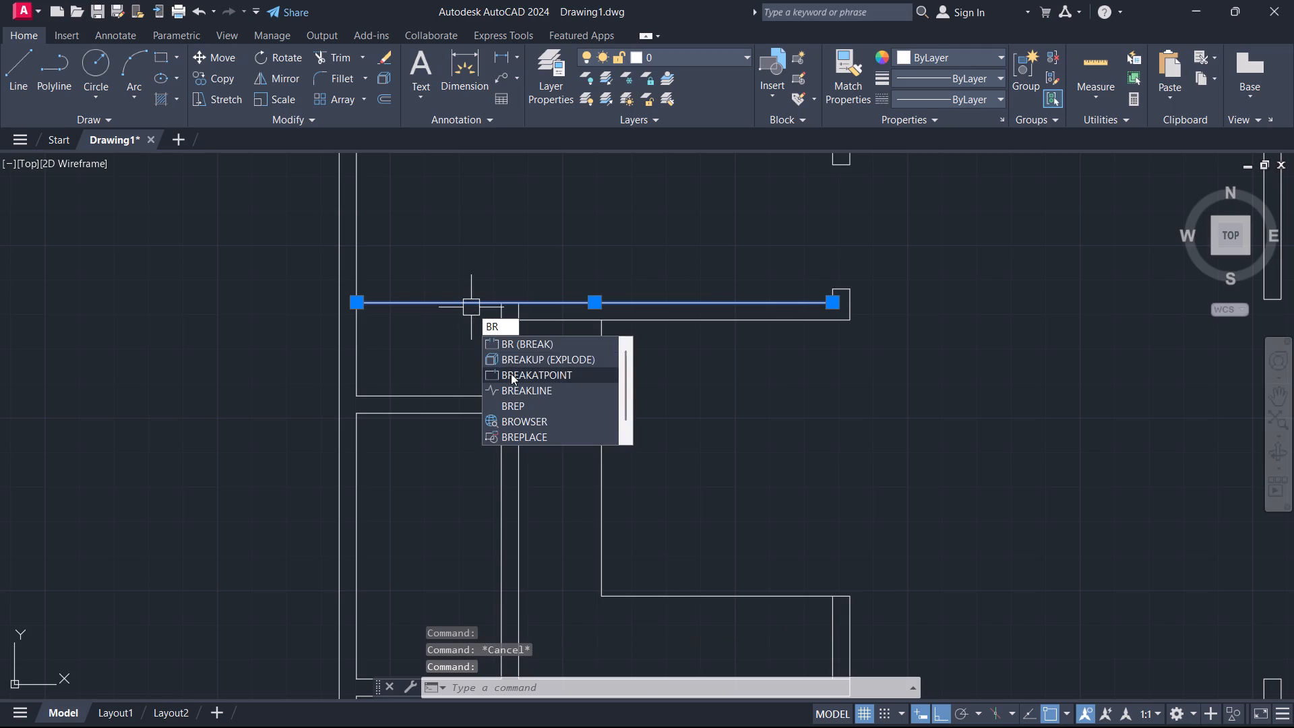
{"action": "left_click", "coordinate": [511, 373]}
{"action": "left_click", "coordinate": [501, 307]}
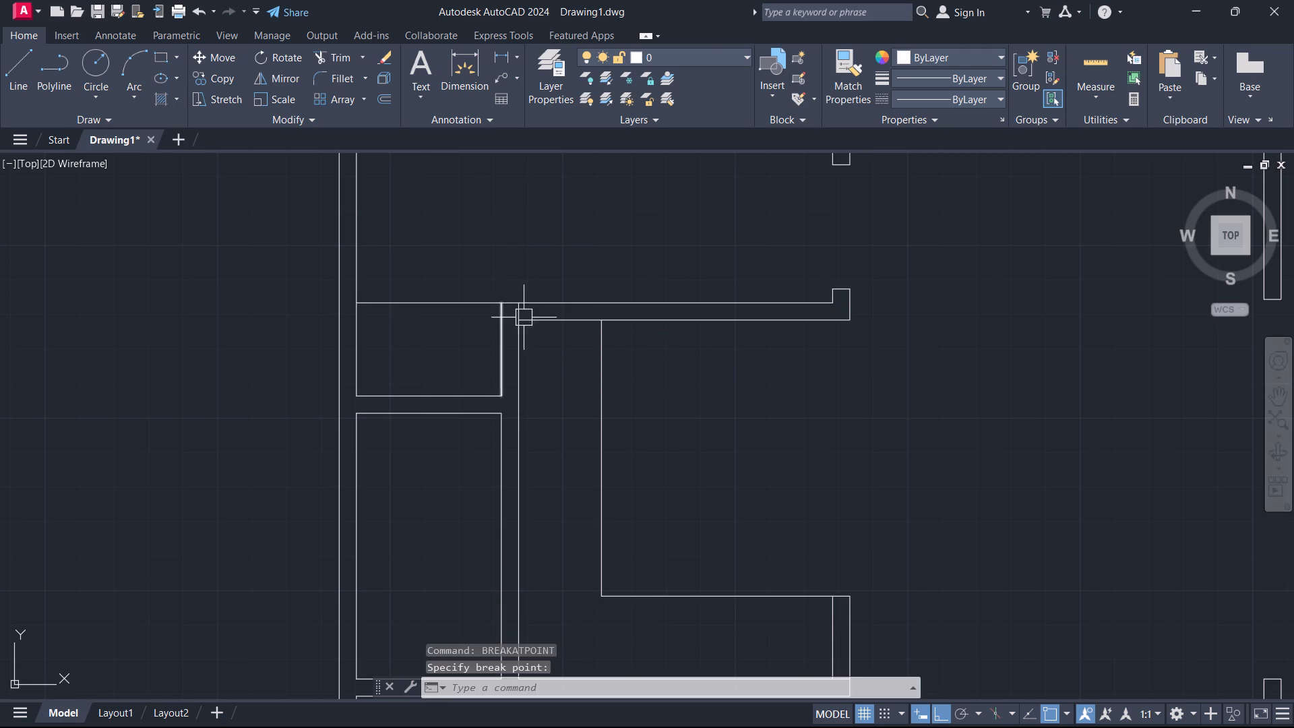
Create a path array of the small compartment's right vertical line along its separated top line.
{"action": "left_click", "coordinate": [496, 346]}
{"action": "type", "text": "AR"}
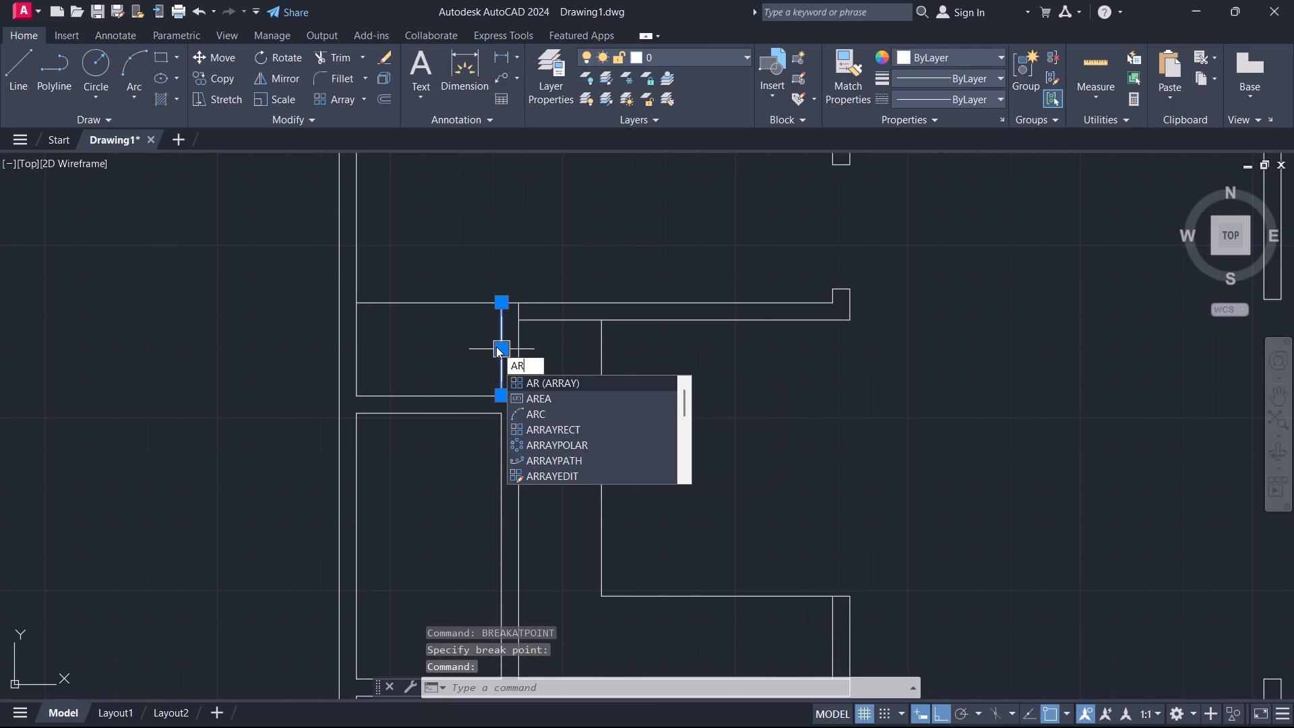
{"action": "key", "text": "space"}
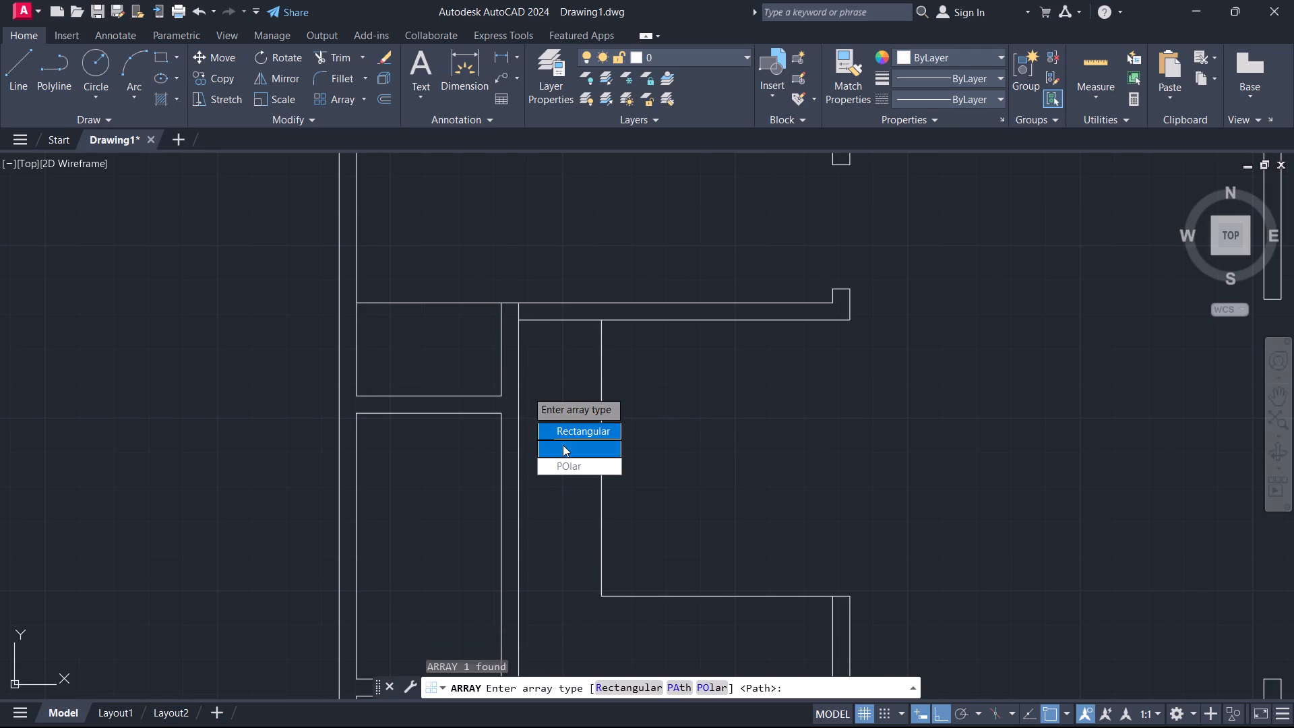
{"action": "left_click_drag", "start_coordinate": [563, 445], "coordinate": [526, 390]}
{"action": "left_click", "coordinate": [456, 299]}
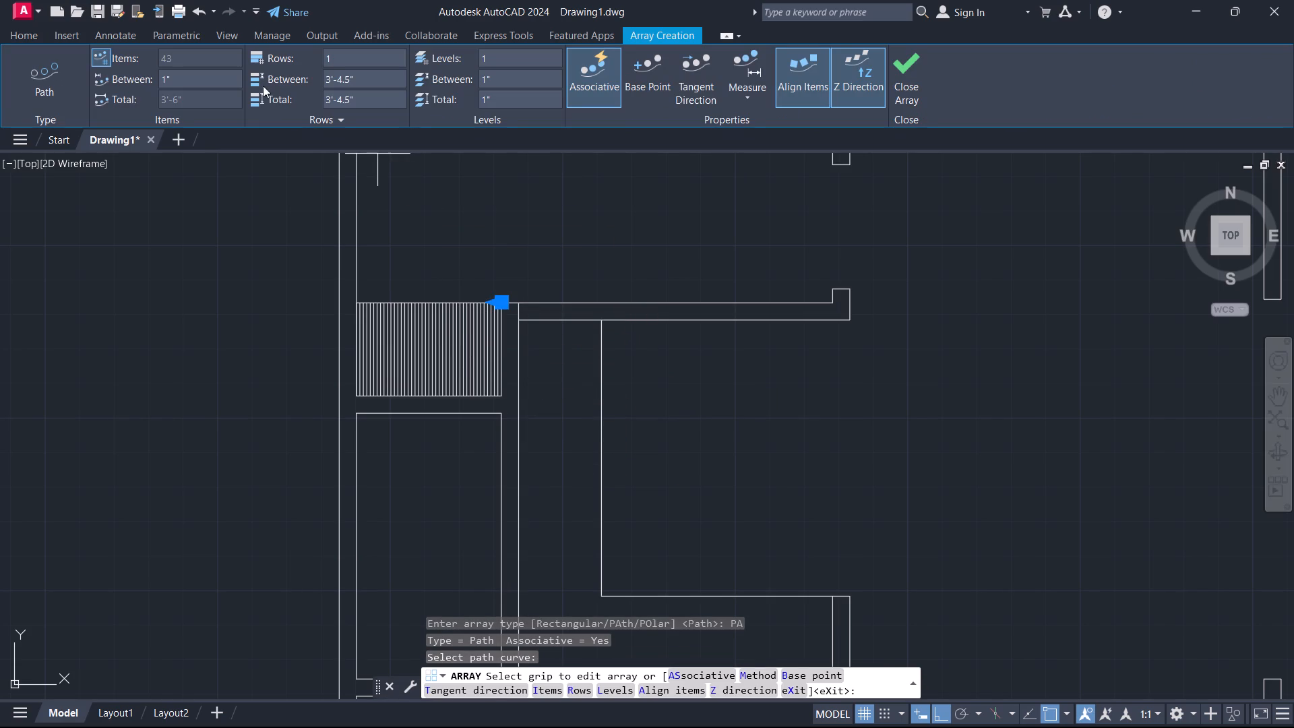
Set the spacing between items of the small compartment's path array to 1.5" and finish the array.
{"action": "left_click", "coordinate": [219, 71]}
{"action": "type", "text": "1.5"}
{"action": "key", "text": "Return"}
{"action": "left_click", "coordinate": [906, 98]}
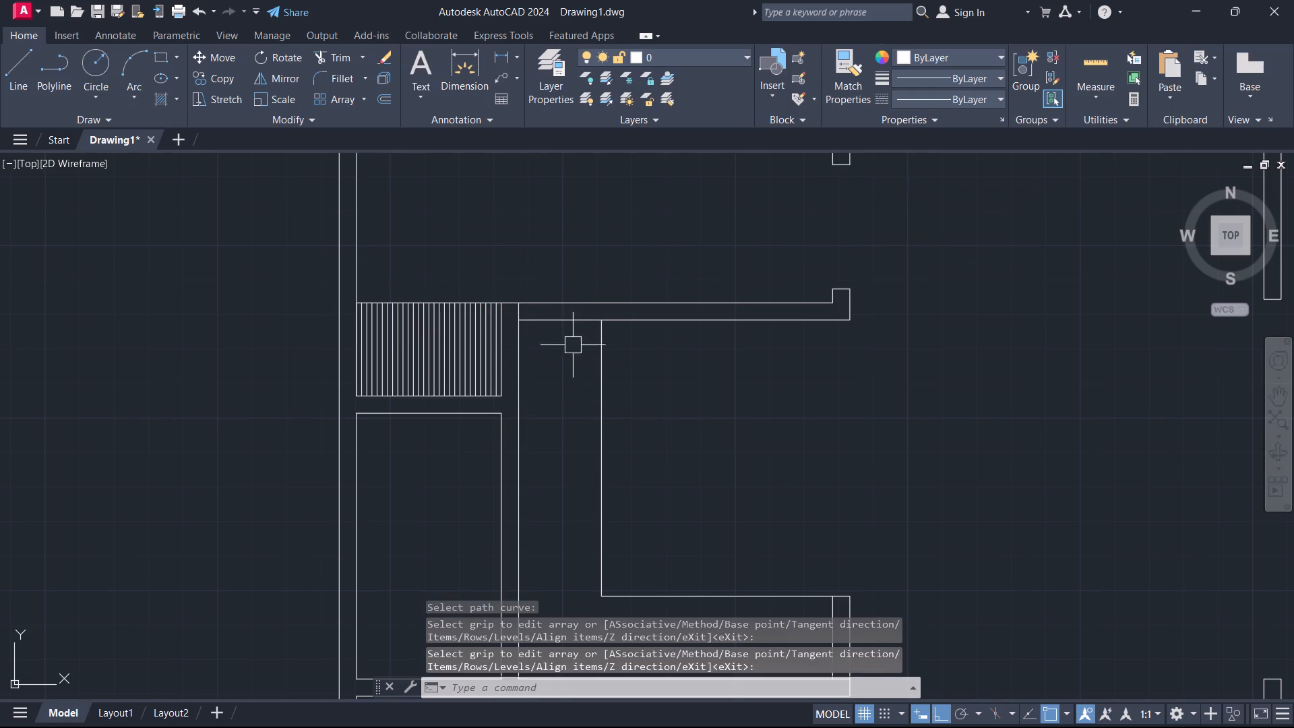
Trim the right partition line where it crosses the thickness of the top wall.
{"action": "scroll", "coordinate": [571, 347], "scroll_direction": "down", "scroll_amount": 1}
{"action": "middle_click_drag", "start_coordinate": [554, 402], "coordinate": [495, 284]}
{"action": "scroll", "coordinate": [490, 183], "scroll_direction": "up", "scroll_amount": 3}
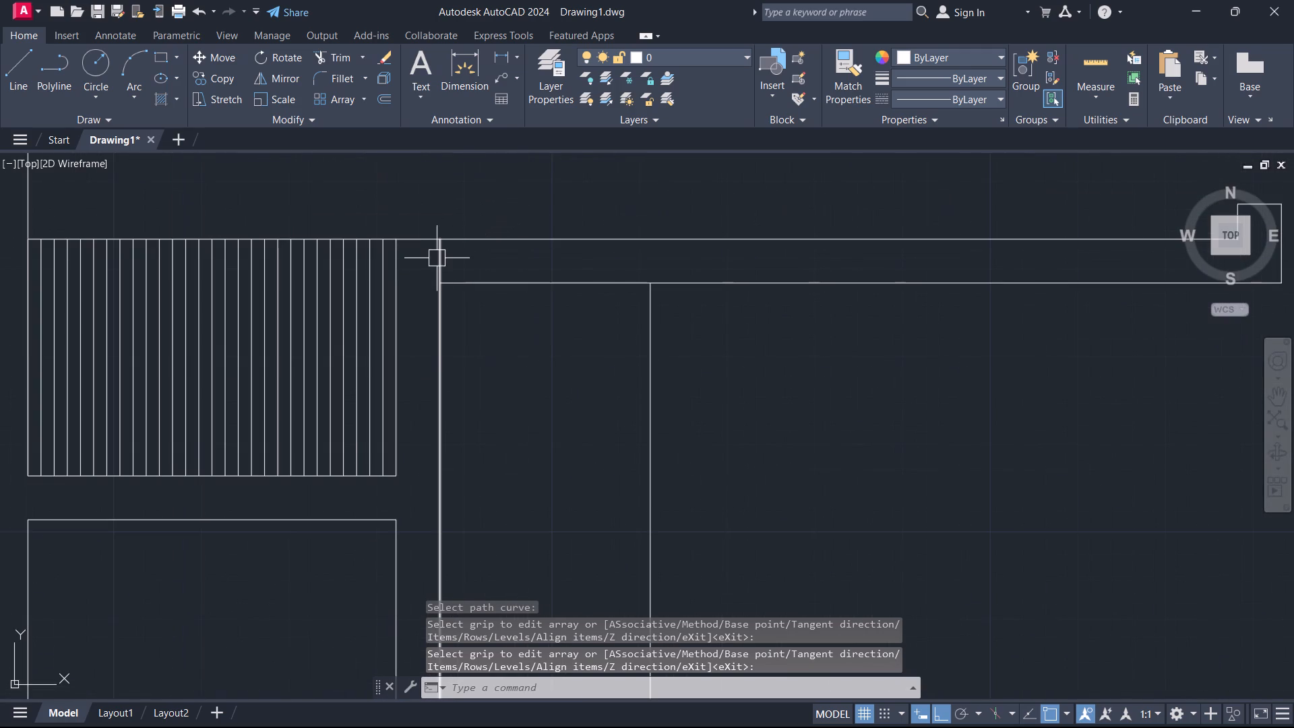
{"action": "type", "text": "TR"}
{"action": "key", "text": "space"}
{"action": "left_click", "coordinate": [437, 262]}
{"action": "key", "text": "Escape"}
{"action": "scroll", "coordinate": [487, 341], "scroll_direction": "down", "scroll_amount": 2}
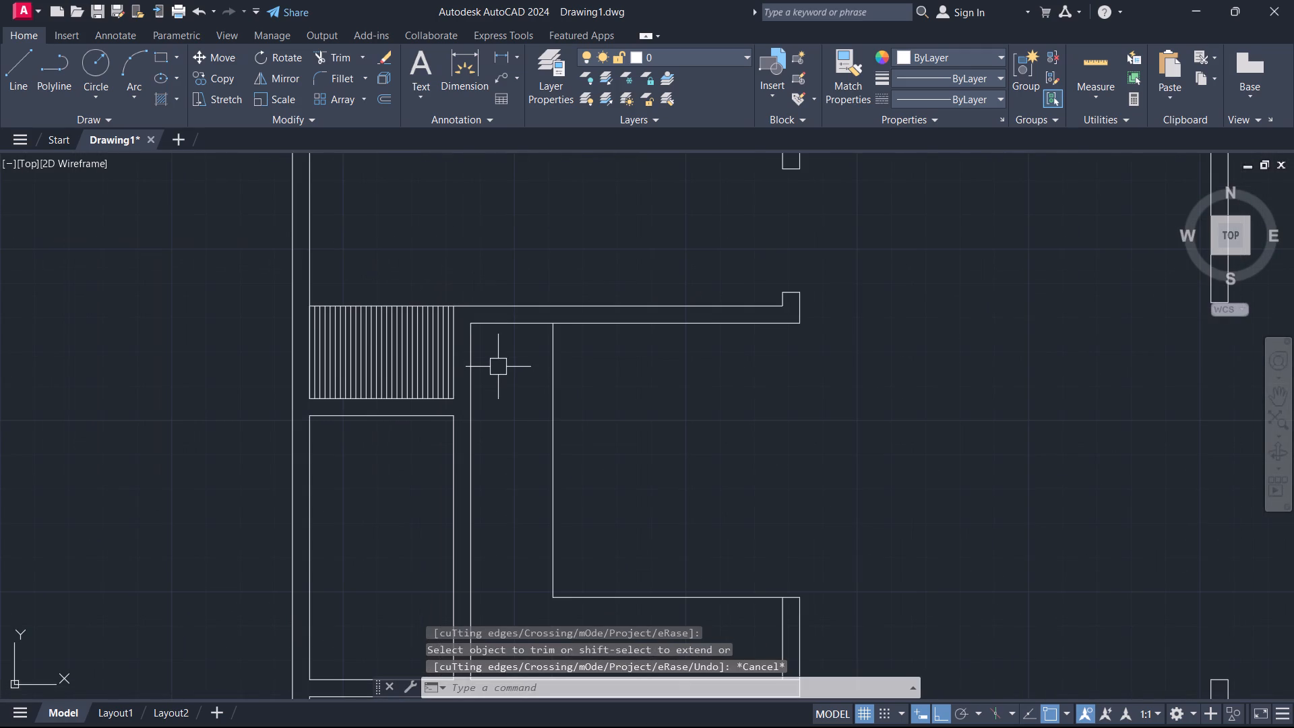
Add a multiline text label in the room with the L-shaped counter reading KITCHEN with 7'-8"X8'-8" on the second line.
{"action": "scroll", "coordinate": [613, 442], "scroll_direction": "down", "scroll_amount": 2}
{"action": "middle_click_drag", "start_coordinate": [613, 442], "coordinate": [563, 337]}
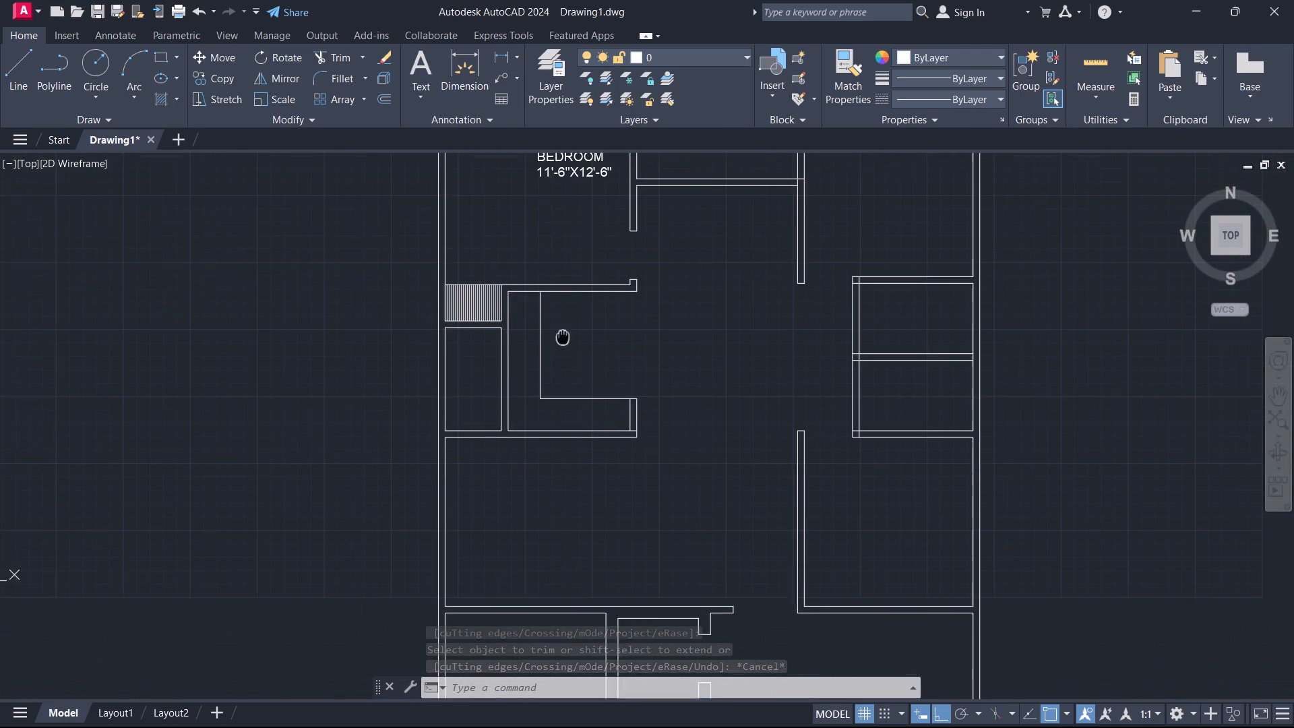
{"action": "middle_click_drag", "start_coordinate": [563, 337], "coordinate": [562, 336]}
{"action": "type", "text": "T"}
{"action": "key", "text": "space"}
{"action": "scroll", "coordinate": [562, 359], "scroll_direction": "up", "scroll_amount": 1}
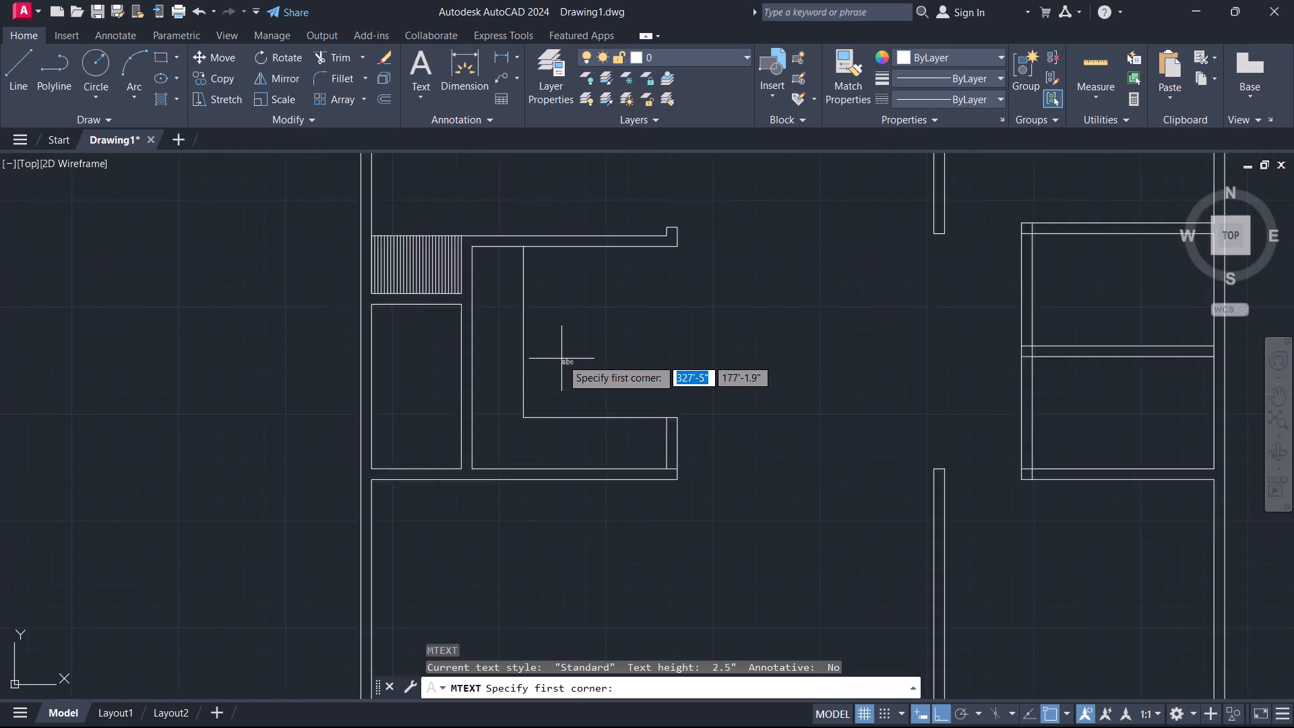
{"action": "scroll", "coordinate": [561, 359], "scroll_direction": "up", "scroll_amount": 1}
{"action": "left_click", "coordinate": [555, 330]}
{"action": "left_click", "coordinate": [637, 367]}
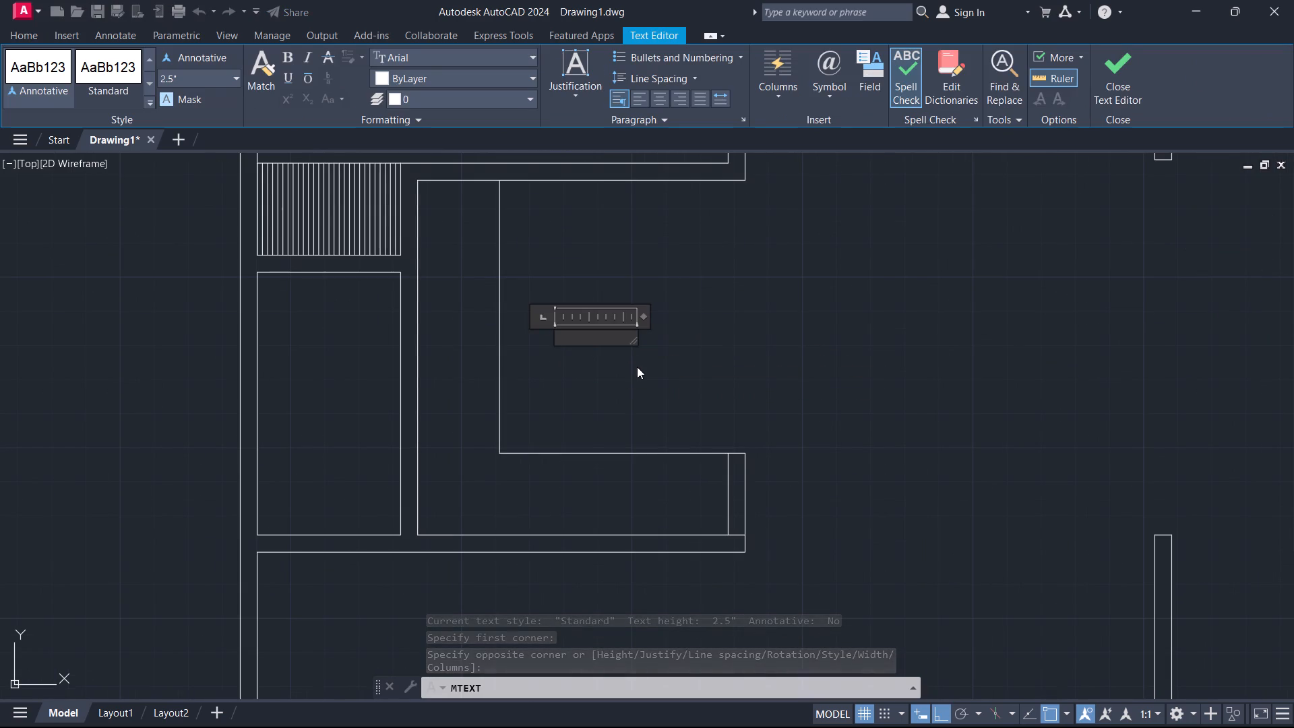
{"action": "type", "text": "KI"}
{"action": "type", "text": "TCHEN"}
{"action": "key", "text": "Return"}
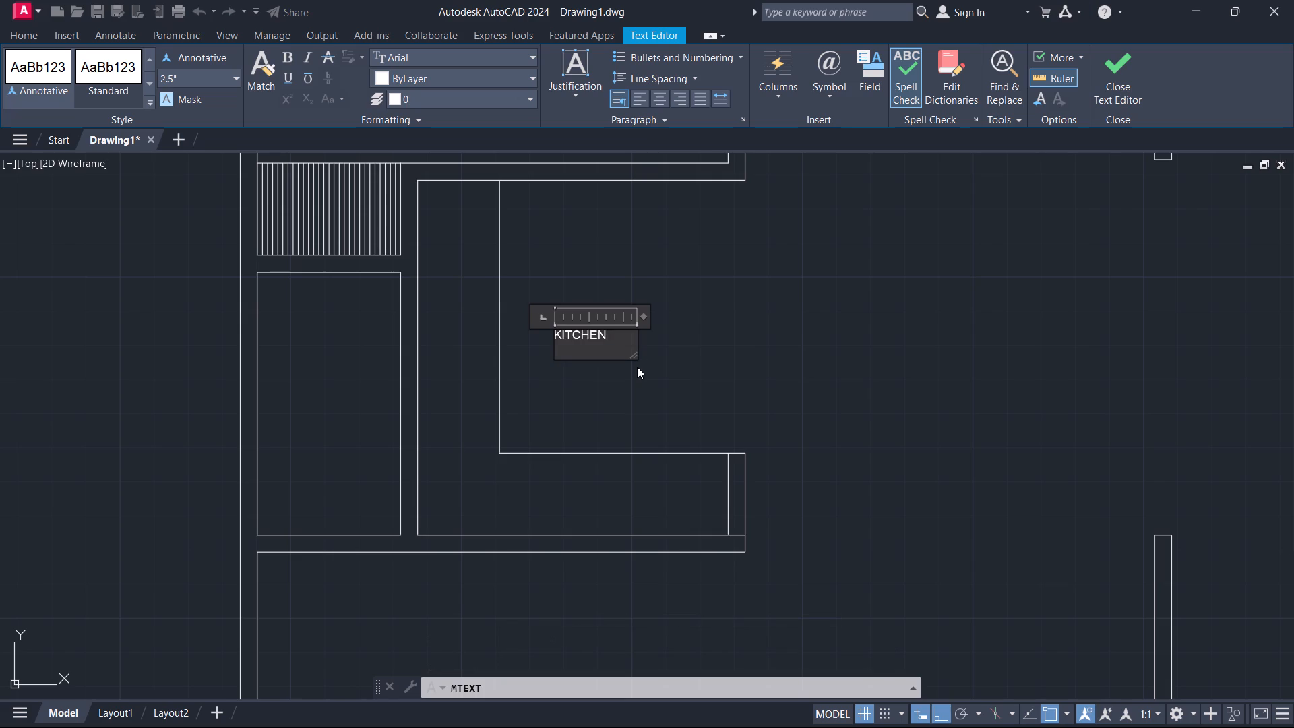
{"action": "key", "text": "7"}
{"action": "type", "text": "'-8"}
{"action": "key", "text": "shift+quotedbl"}
{"action": "type", "text": "X8'"}
{"action": "key", "text": "minus"}
{"action": "type", "text": "8\""}
Set the height of the whole kitchen label to 7" and finish editing the text.
{"action": "key", "text": "ctrl+a"}
{"action": "left_click", "coordinate": [190, 73]}
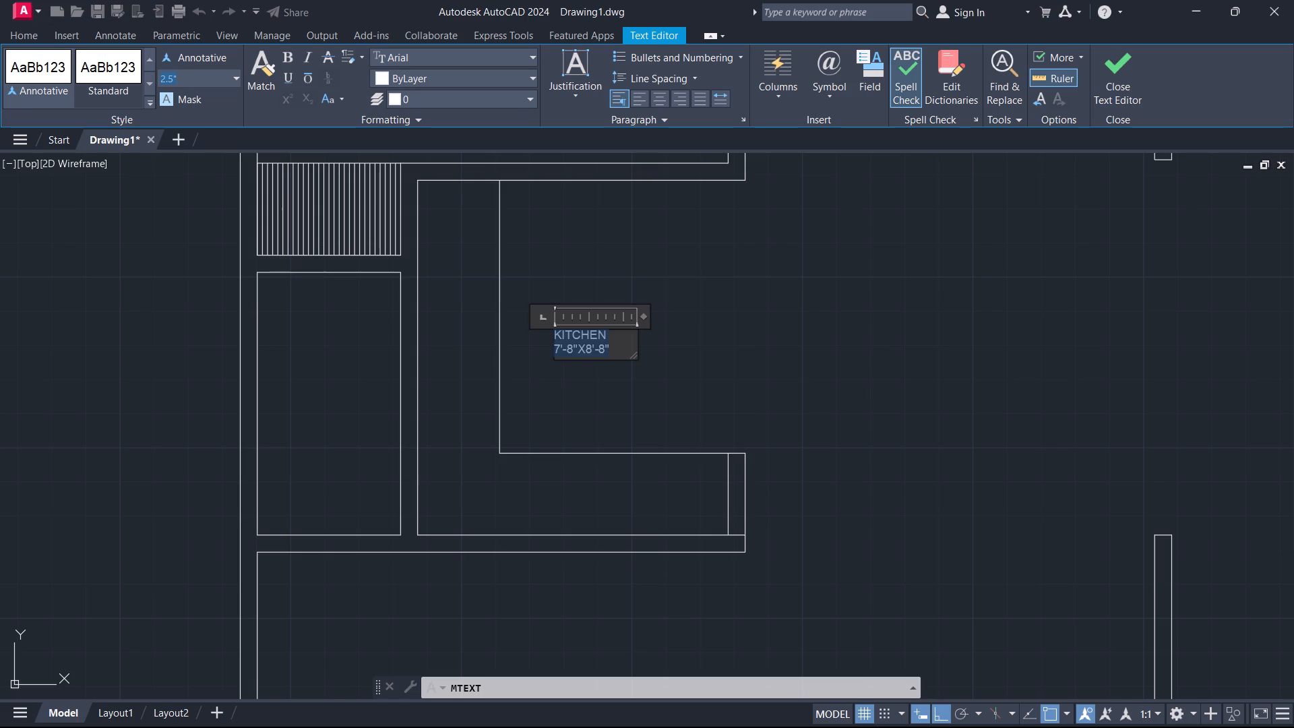
{"action": "key", "text": "7"}
{"action": "key", "text": "Return"}
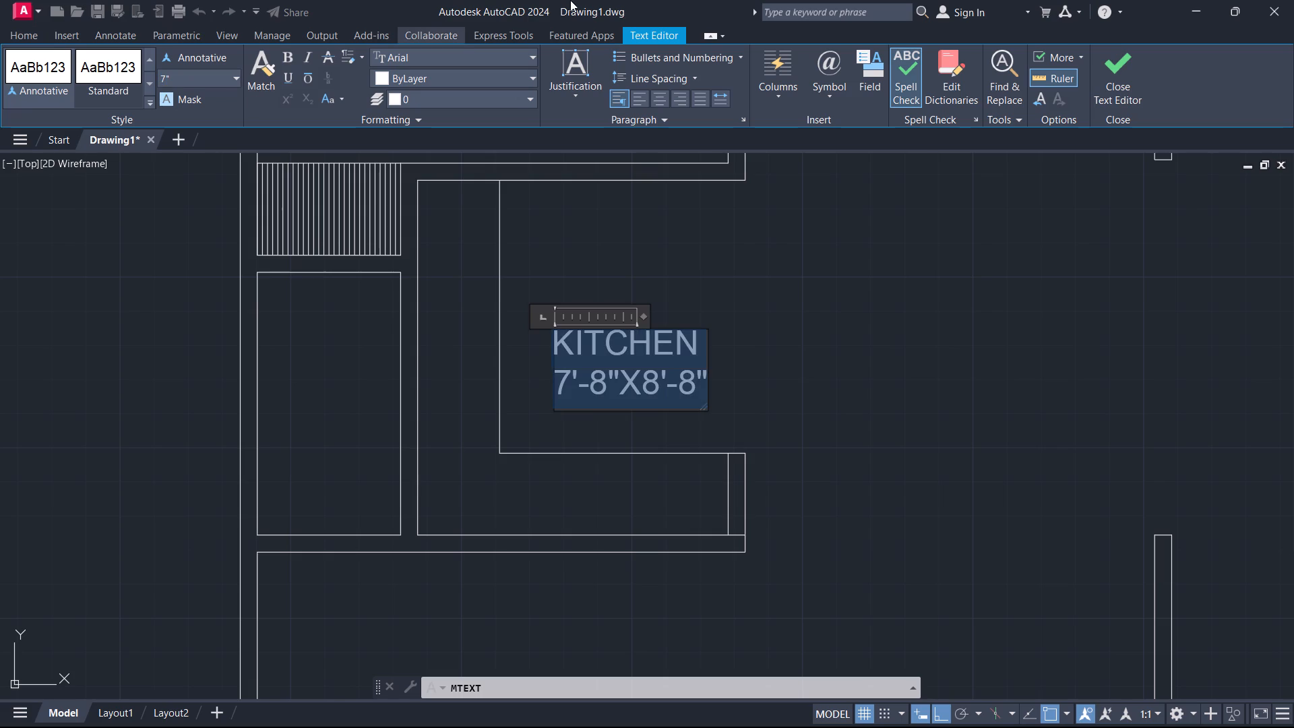
{"action": "left_click", "coordinate": [1136, 87]}
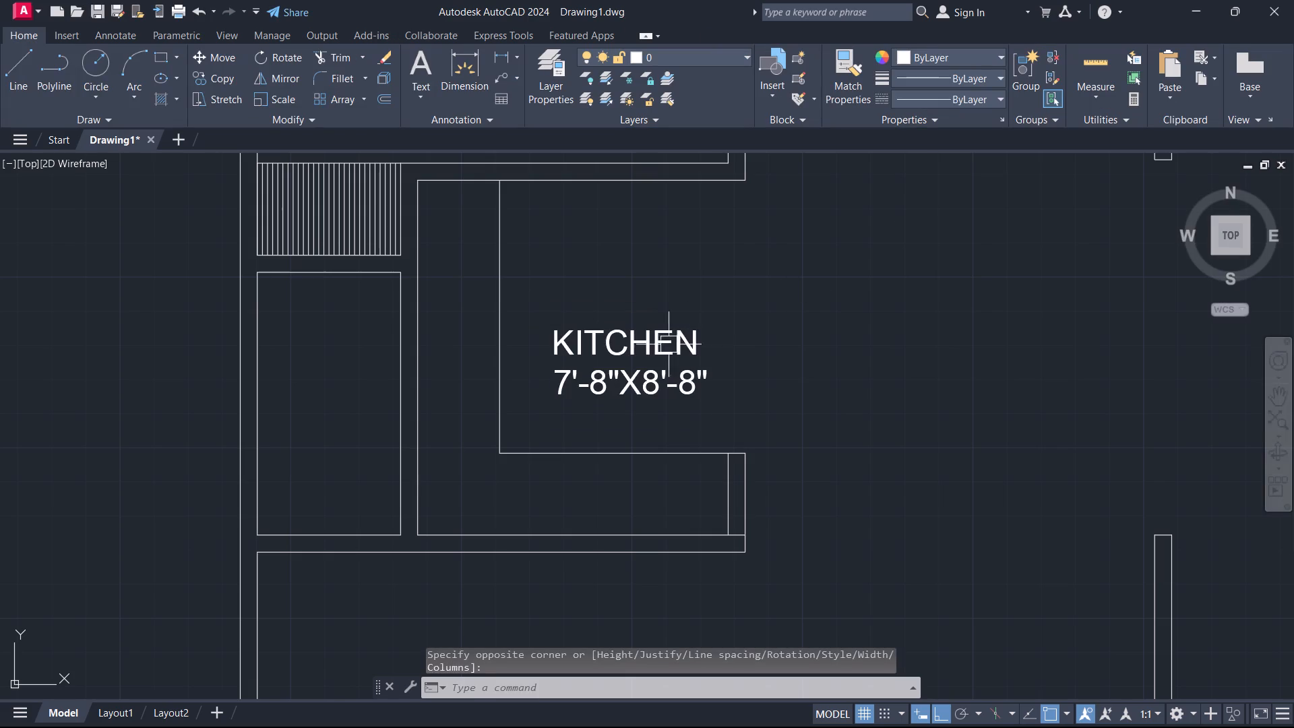
Move the two-line KITCHEN label straight up by about 10" within the room.
{"action": "left_click", "coordinate": [641, 384]}
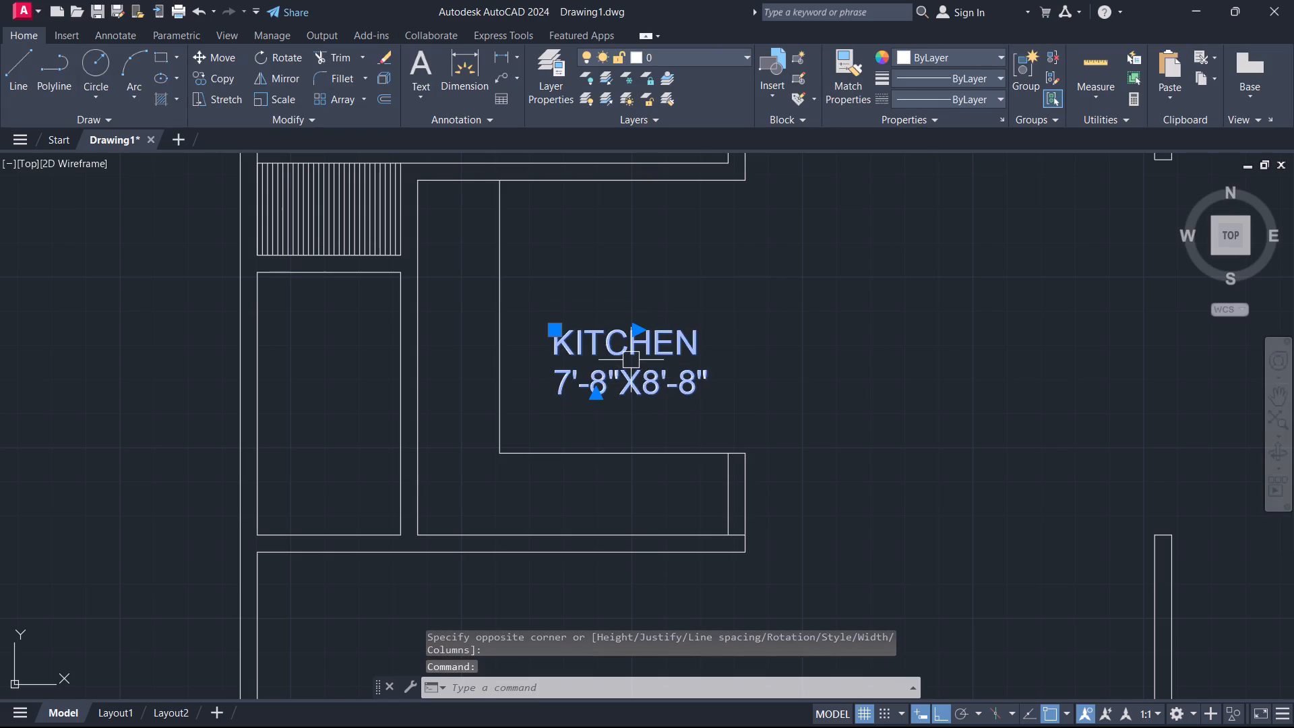
{"action": "type", "text": "M"}
{"action": "key", "text": "space"}
{"action": "left_click", "coordinate": [629, 357]}
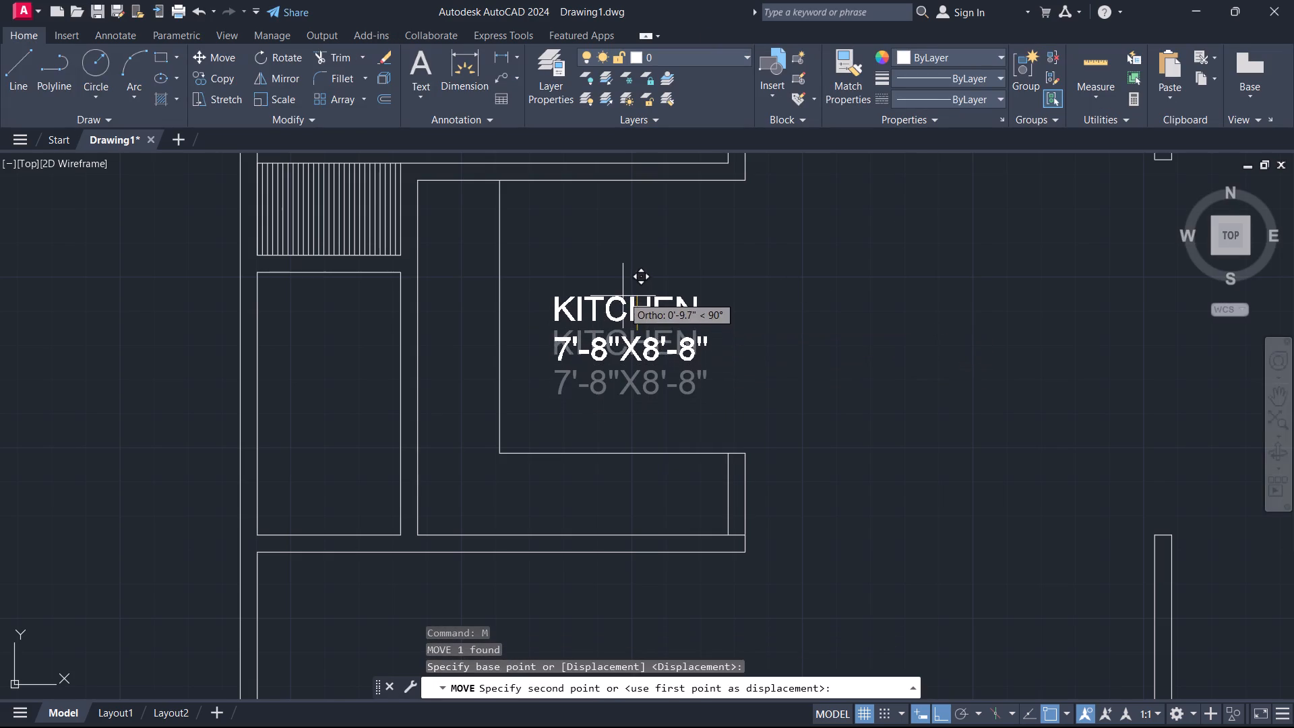
{"action": "left_click", "coordinate": [623, 296]}
{"action": "key", "text": "Escape"}
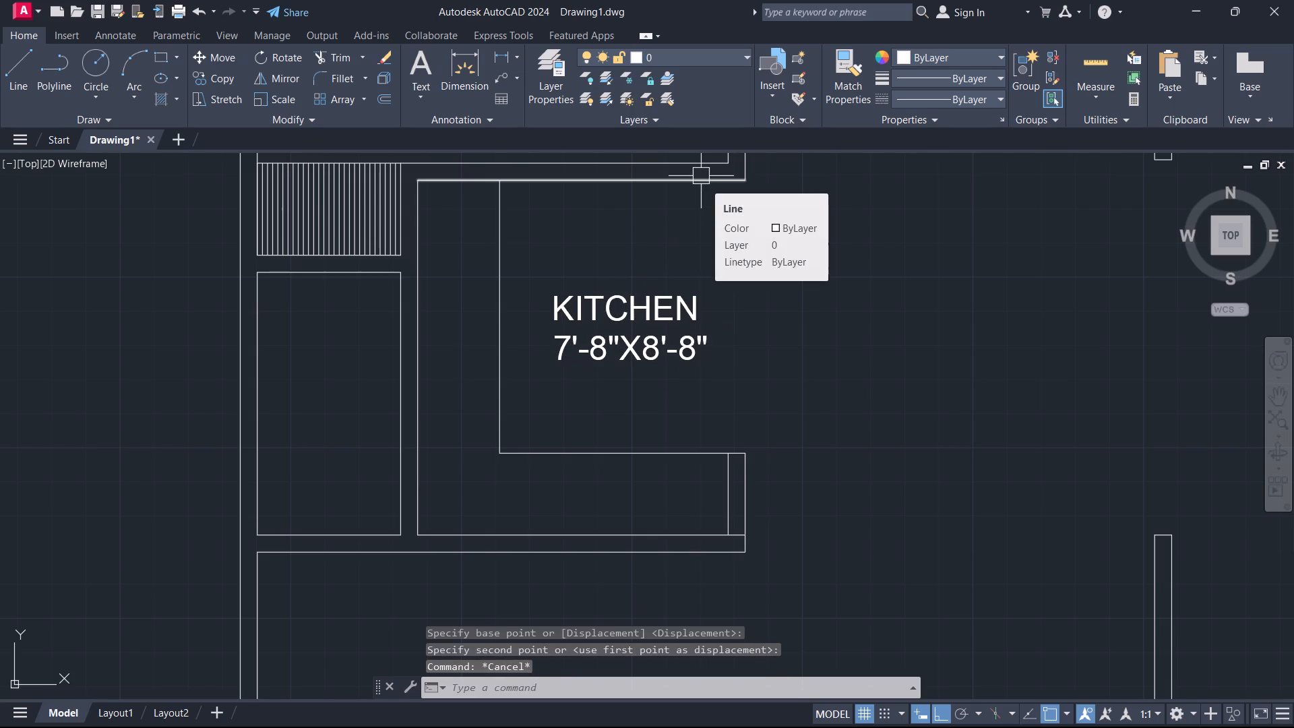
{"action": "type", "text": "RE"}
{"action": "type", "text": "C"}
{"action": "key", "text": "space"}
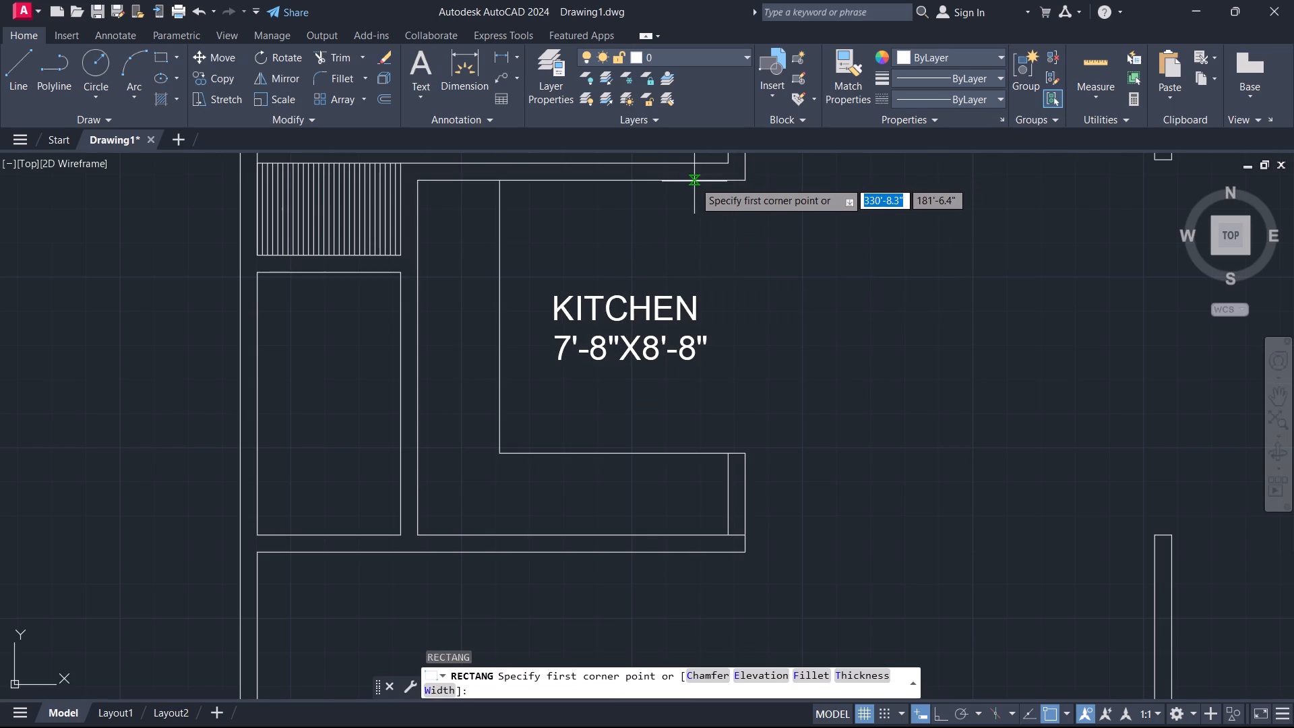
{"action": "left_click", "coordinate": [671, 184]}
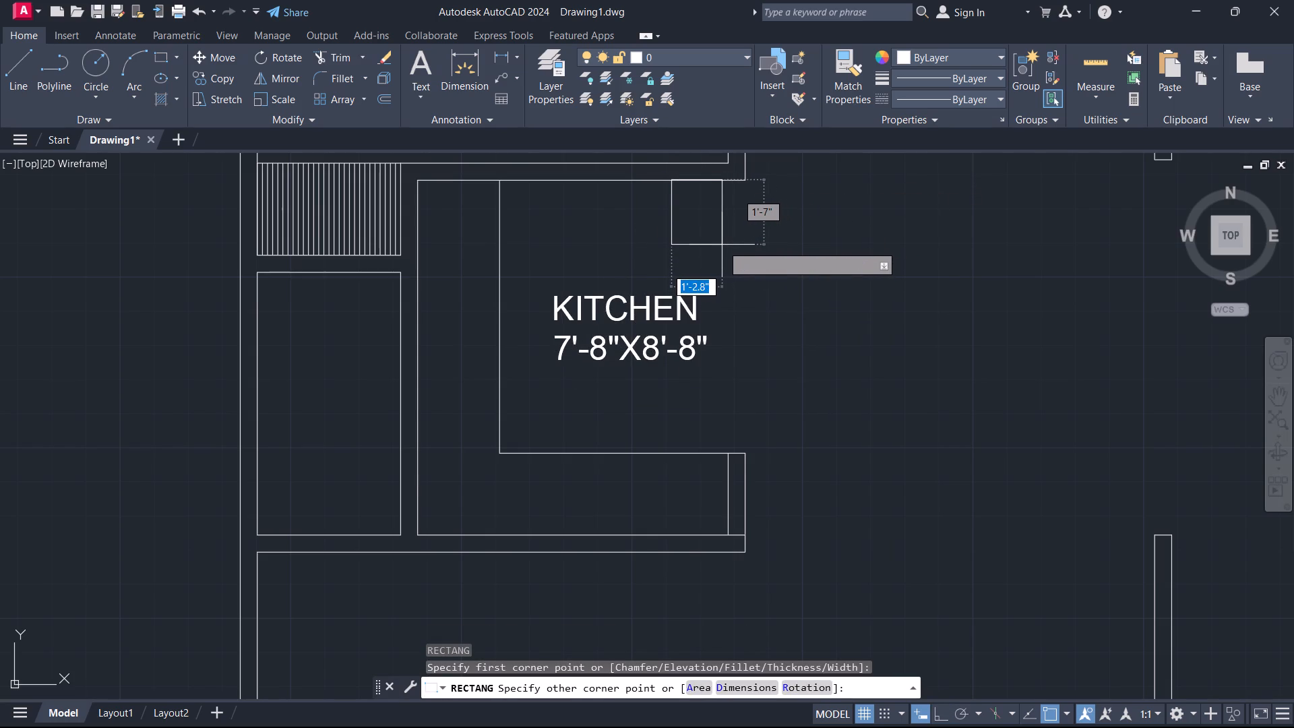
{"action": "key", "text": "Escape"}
Draw a rectangle roughly 1'-6" square against the kitchen's top wall, near the wall's right end.
{"action": "key", "text": "space"}
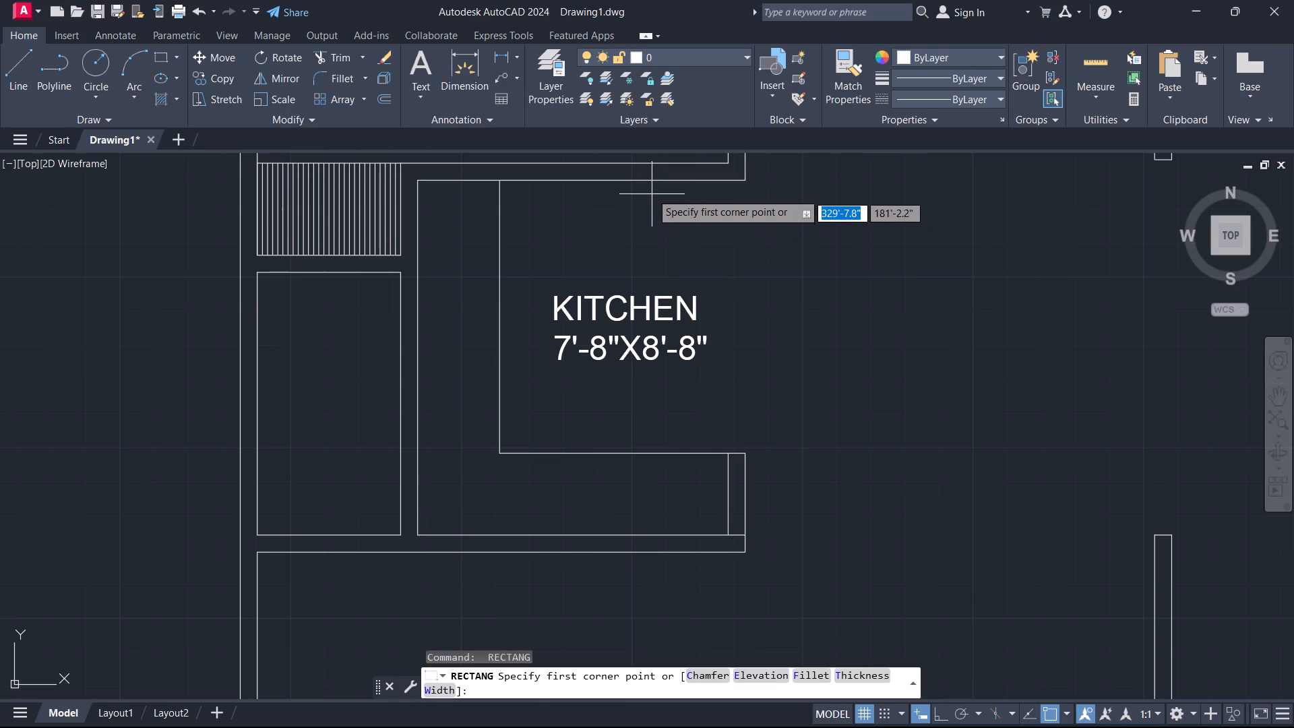
{"action": "left_click", "coordinate": [651, 188]}
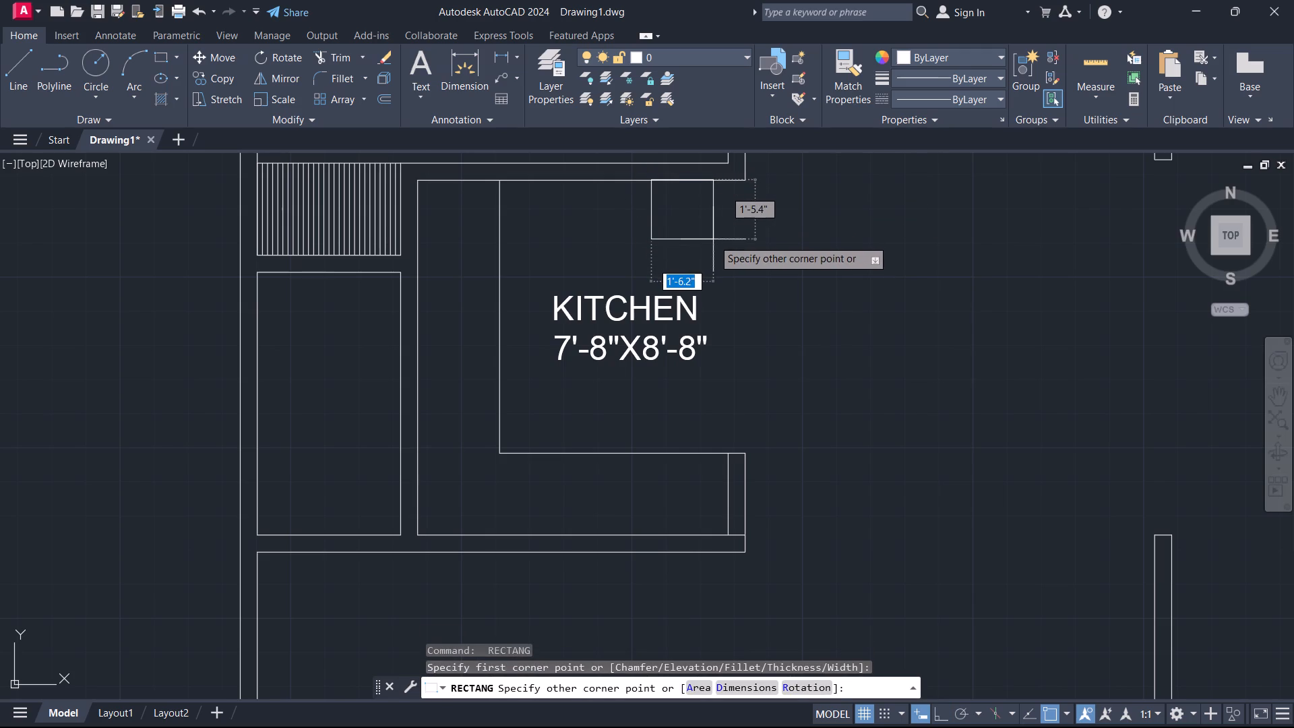
{"action": "left_click", "coordinate": [718, 241]}
{"action": "key", "text": "Escape"}
Add a multiline text label reading FZ inside the small rectangle, with a text height of 7".
{"action": "type", "text": "T"}
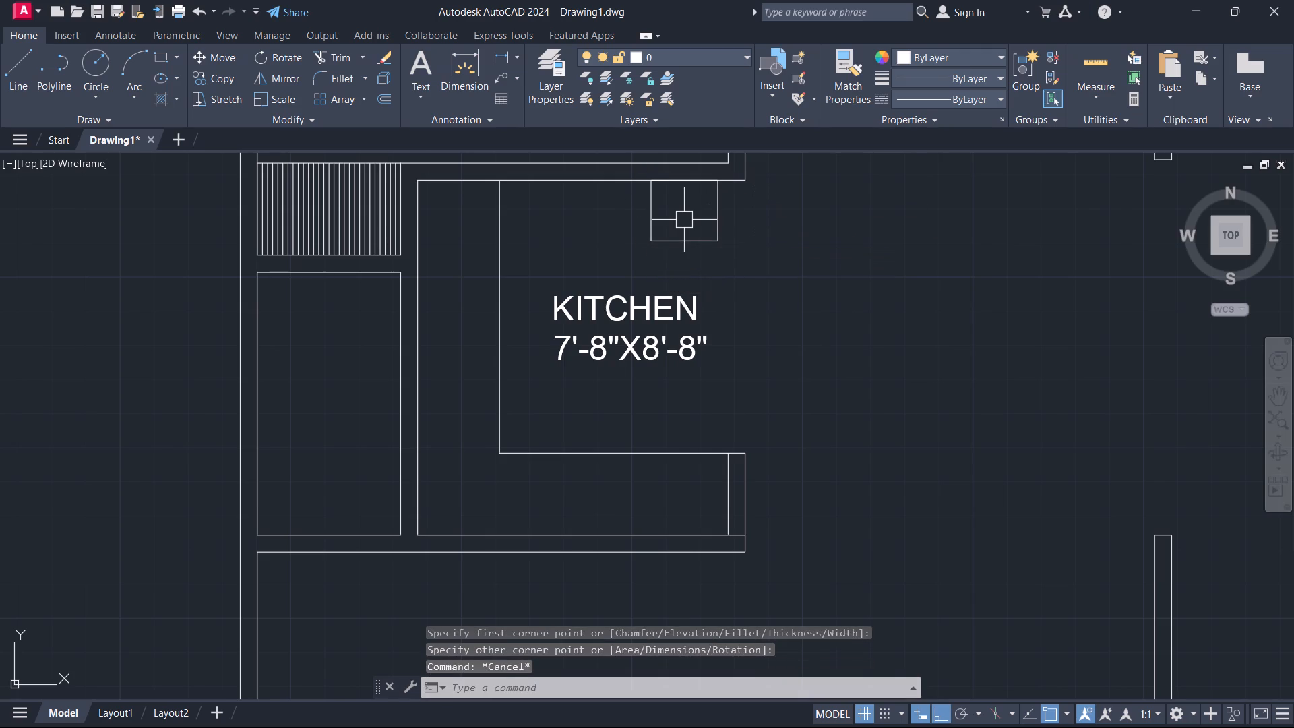
{"action": "key", "text": "space"}
{"action": "scroll", "coordinate": [680, 218], "scroll_direction": "up", "scroll_amount": 1}
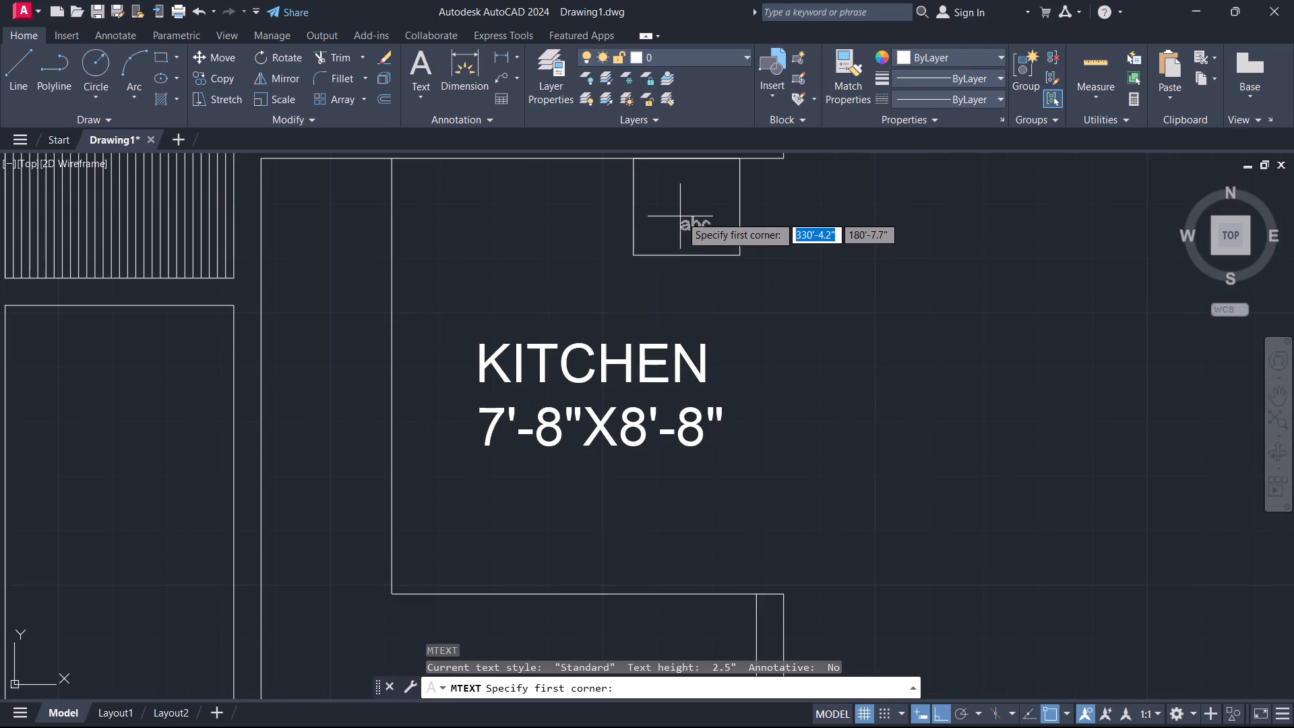
{"action": "scroll", "coordinate": [667, 202], "scroll_direction": "up", "scroll_amount": 1}
{"action": "left_click_drag", "start_coordinate": [654, 190], "coordinate": [665, 195]}
{"action": "left_click", "coordinate": [750, 262]}
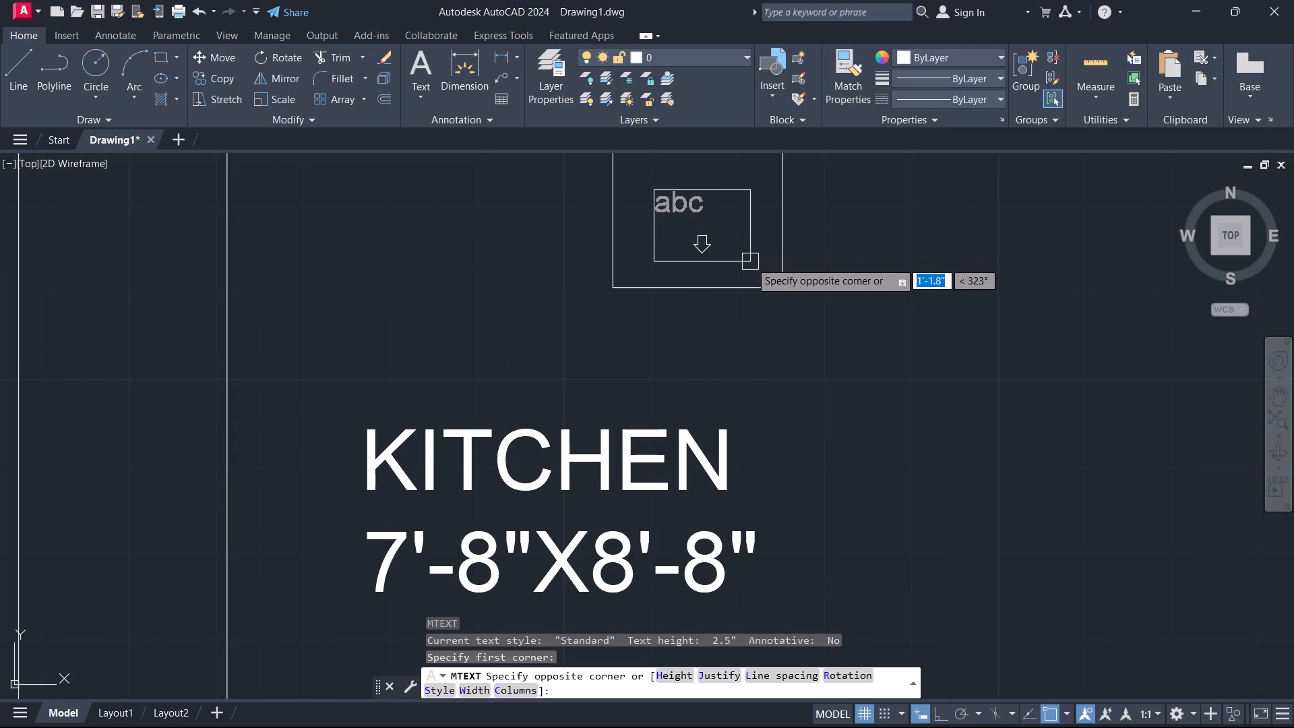
{"action": "type", "text": "FZ"}
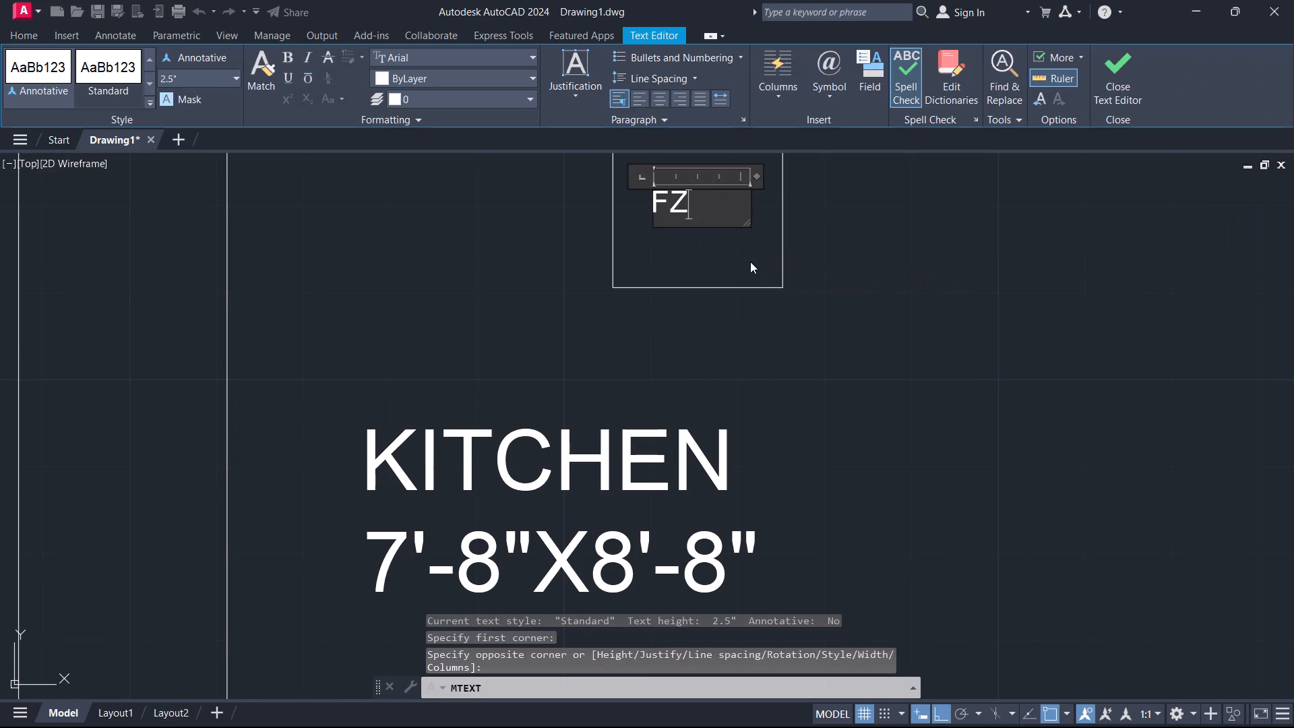
{"action": "key", "text": "ctrl+a"}
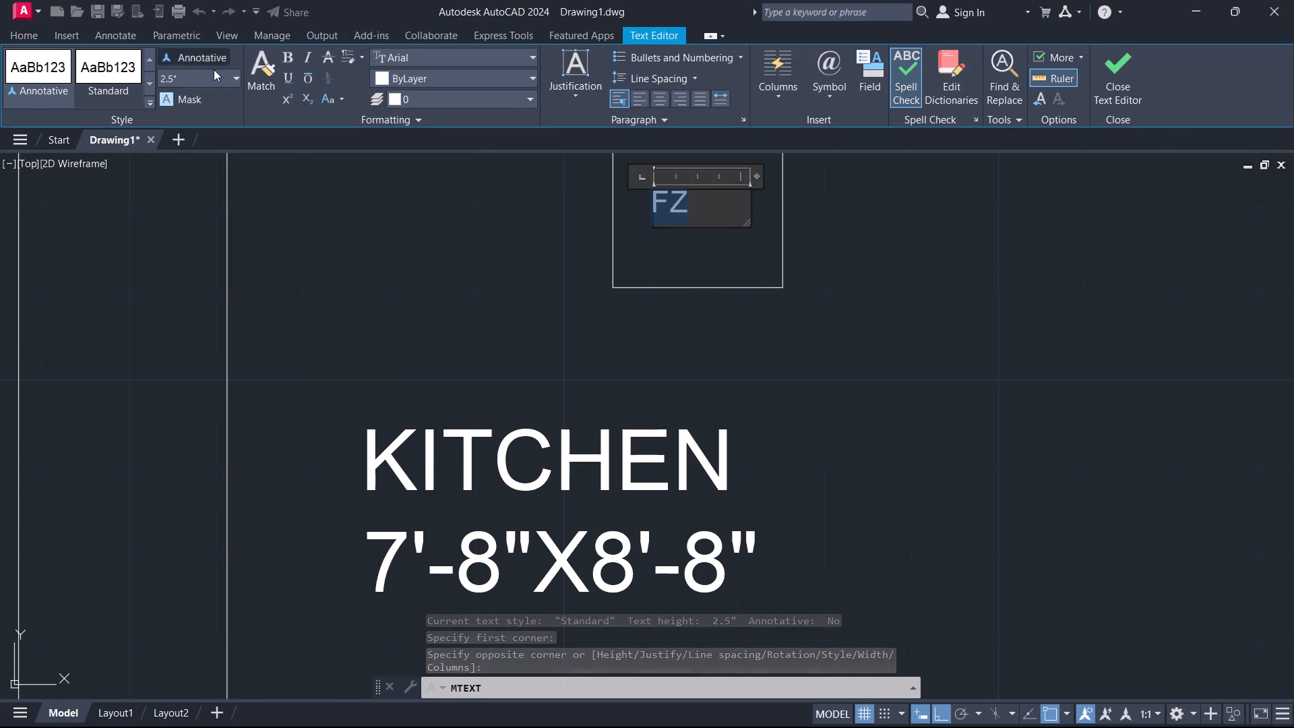
{"action": "left_click", "coordinate": [206, 79]}
{"action": "key", "text": "7"}
{"action": "key", "text": "Return"}
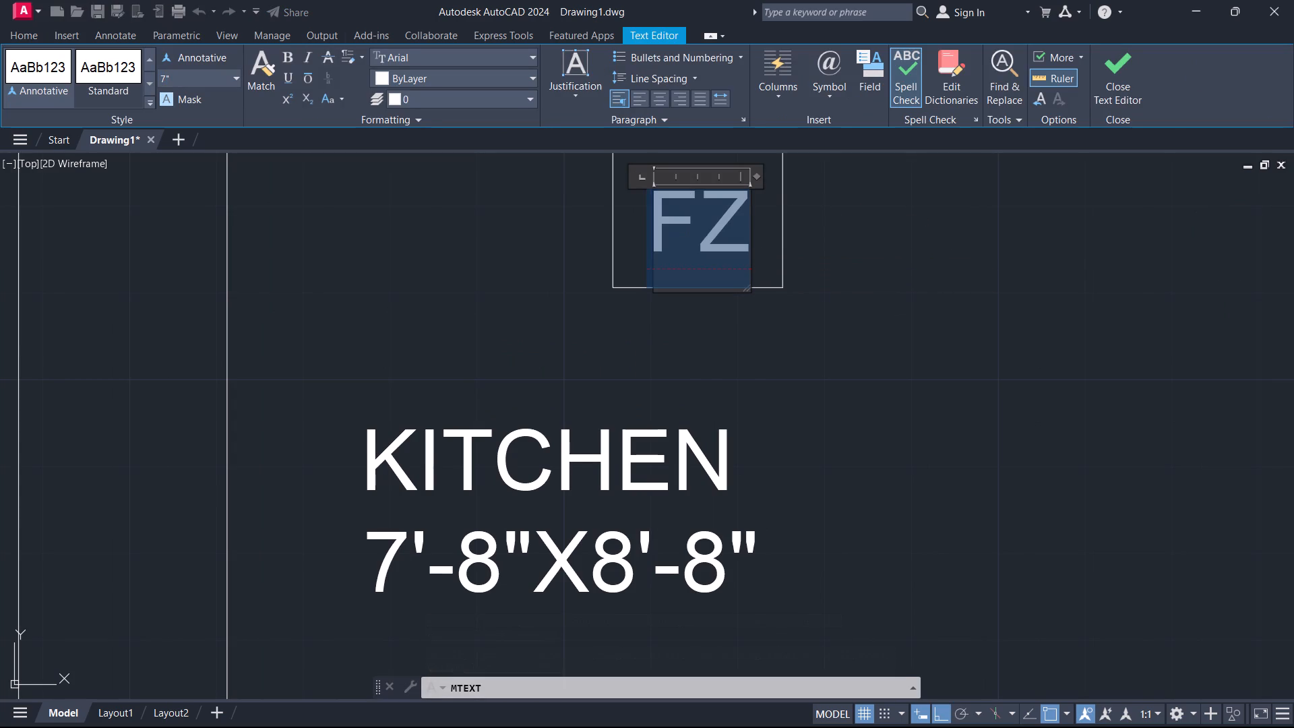
{"action": "left_click", "coordinate": [1121, 78]}
Set the height of the FZ label to 5" and finish editing the text.
{"action": "scroll", "coordinate": [1020, 137], "scroll_direction": "down", "scroll_amount": 3}
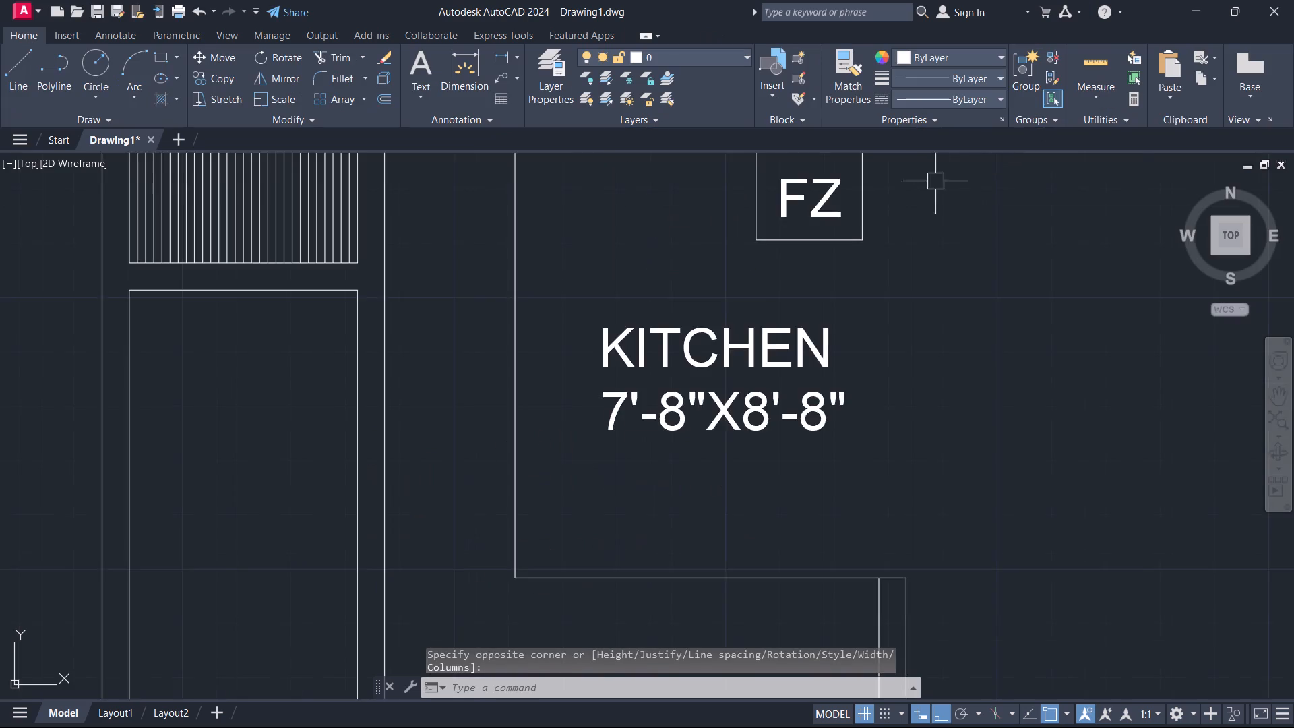
{"action": "scroll", "coordinate": [930, 183], "scroll_direction": "down", "scroll_amount": 1}
{"action": "middle_click_drag", "start_coordinate": [926, 184], "coordinate": [811, 262]}
{"action": "scroll", "coordinate": [750, 274], "scroll_direction": "up", "scroll_amount": 3}
{"action": "double_click", "coordinate": [748, 272]}
{"action": "key", "text": "ctrl+a"}
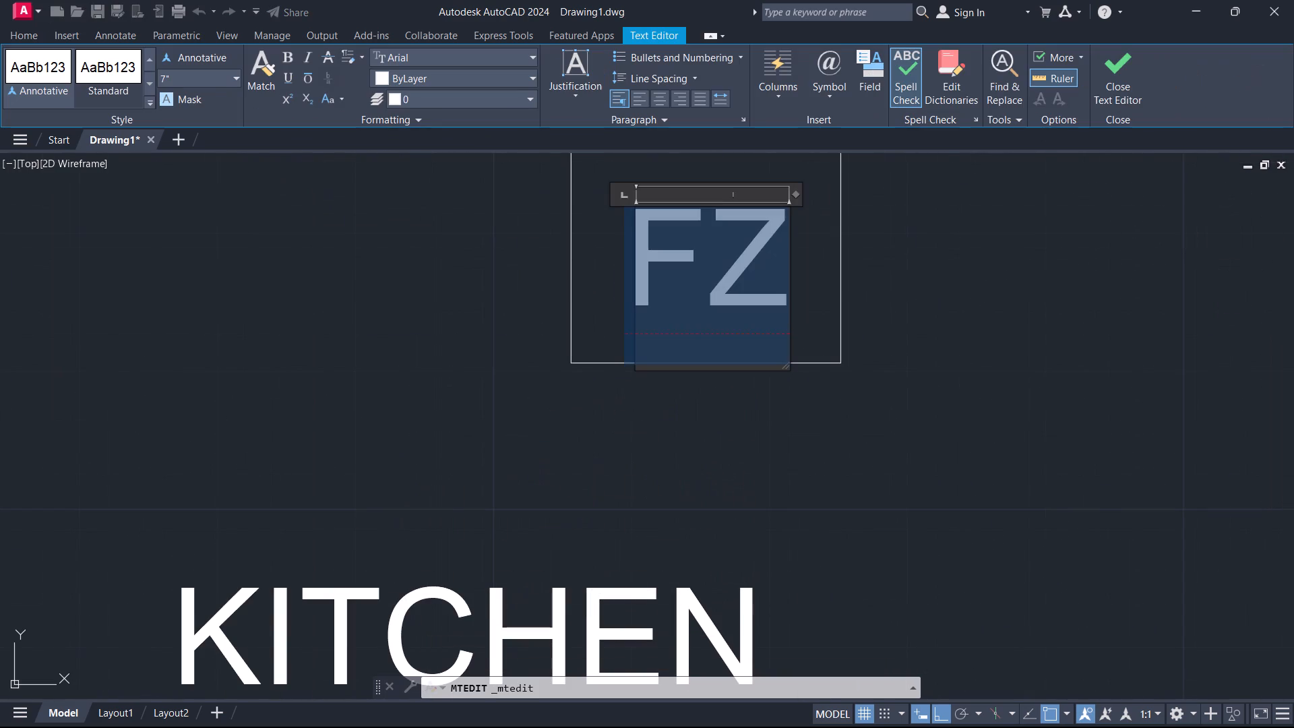
{"action": "left_click", "coordinate": [213, 76]}
{"action": "key", "text": "5"}
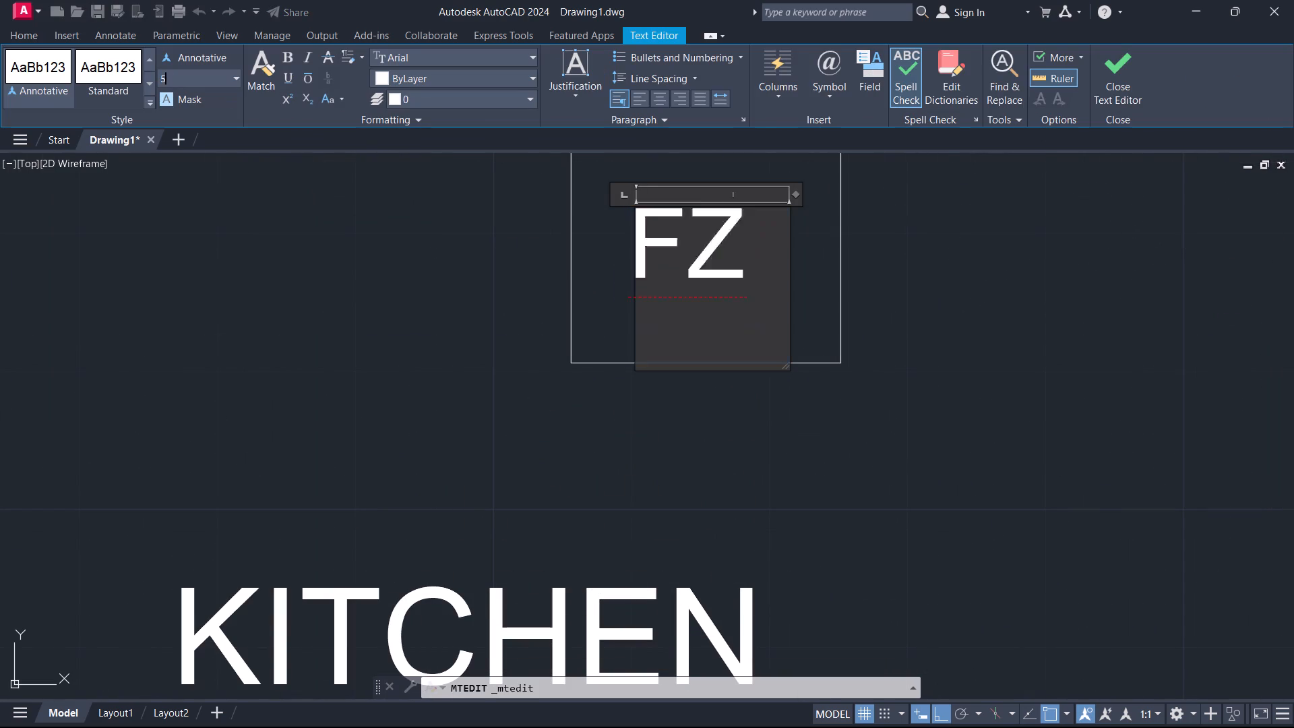
{"action": "key", "text": "Return"}
{"action": "left_click", "coordinate": [1121, 59]}
Extend both vertical lines at the counter's right end up to the kitchen's top wall.
{"action": "scroll", "coordinate": [919, 337], "scroll_direction": "down", "scroll_amount": 3}
{"action": "middle_click_drag", "start_coordinate": [904, 339], "coordinate": [848, 291]}
{"action": "scroll", "coordinate": [848, 290], "scroll_direction": "down", "scroll_amount": 1}
{"action": "scroll", "coordinate": [859, 380], "scroll_direction": "down", "scroll_amount": 1}
{"action": "middle_click_drag", "start_coordinate": [859, 380], "coordinate": [880, 159]}
{"action": "scroll", "coordinate": [894, 224], "scroll_direction": "up", "scroll_amount": 1}
{"action": "middle_click_drag", "start_coordinate": [888, 239], "coordinate": [882, 260]}
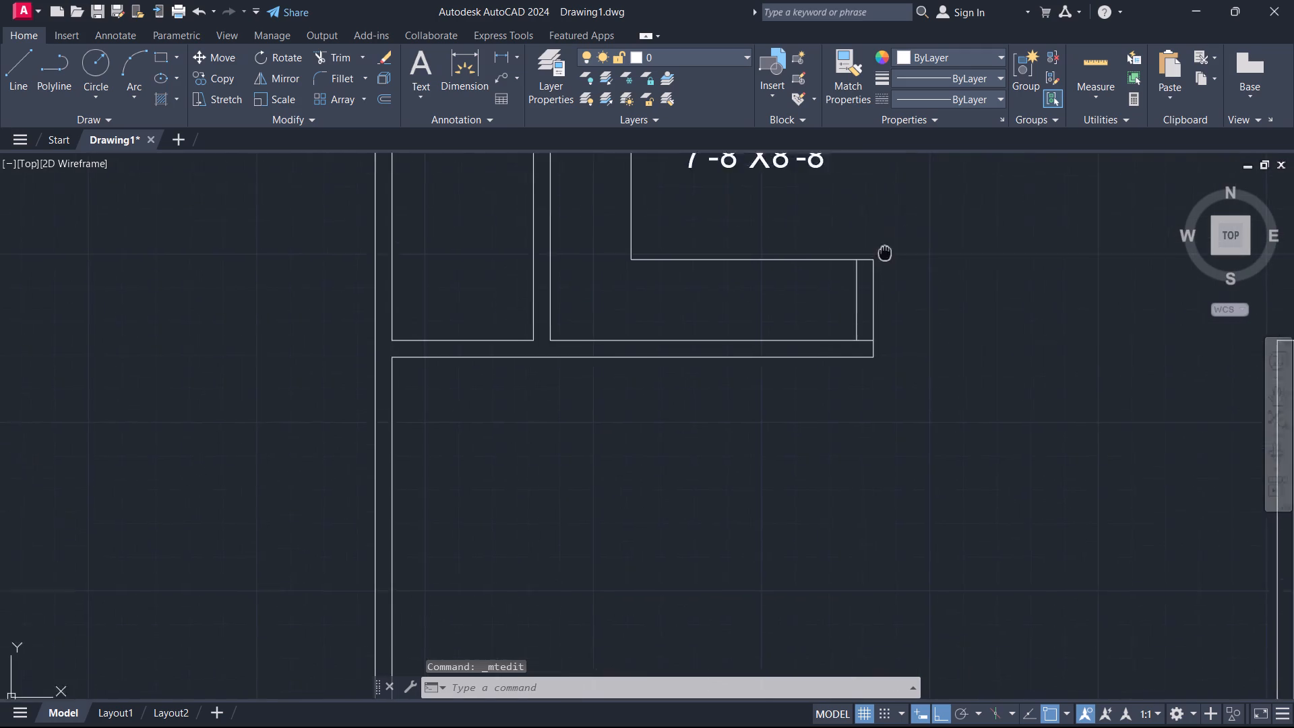
{"action": "middle_click_drag", "start_coordinate": [882, 260], "coordinate": [838, 375]}
{"action": "middle_click_drag", "start_coordinate": [781, 425], "coordinate": [675, 448]}
{"action": "scroll", "coordinate": [675, 448], "scroll_direction": "up", "scroll_amount": 1}
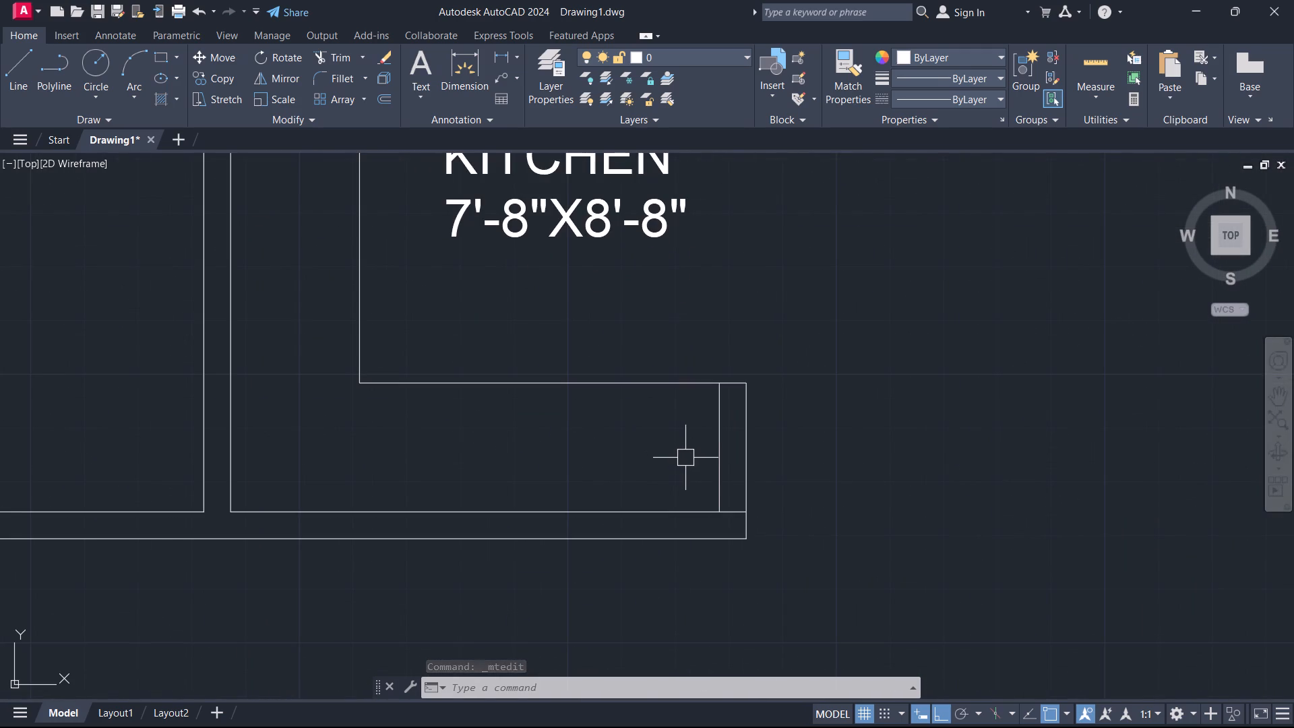
{"action": "key", "text": "e"}
{"action": "type", "text": "X"}
{"action": "key", "text": "space"}
{"action": "scroll", "coordinate": [685, 452], "scroll_direction": "down", "scroll_amount": 2}
{"action": "middle_click_drag", "start_coordinate": [685, 452], "coordinate": [615, 485]}
{"action": "left_click", "coordinate": [611, 485]}
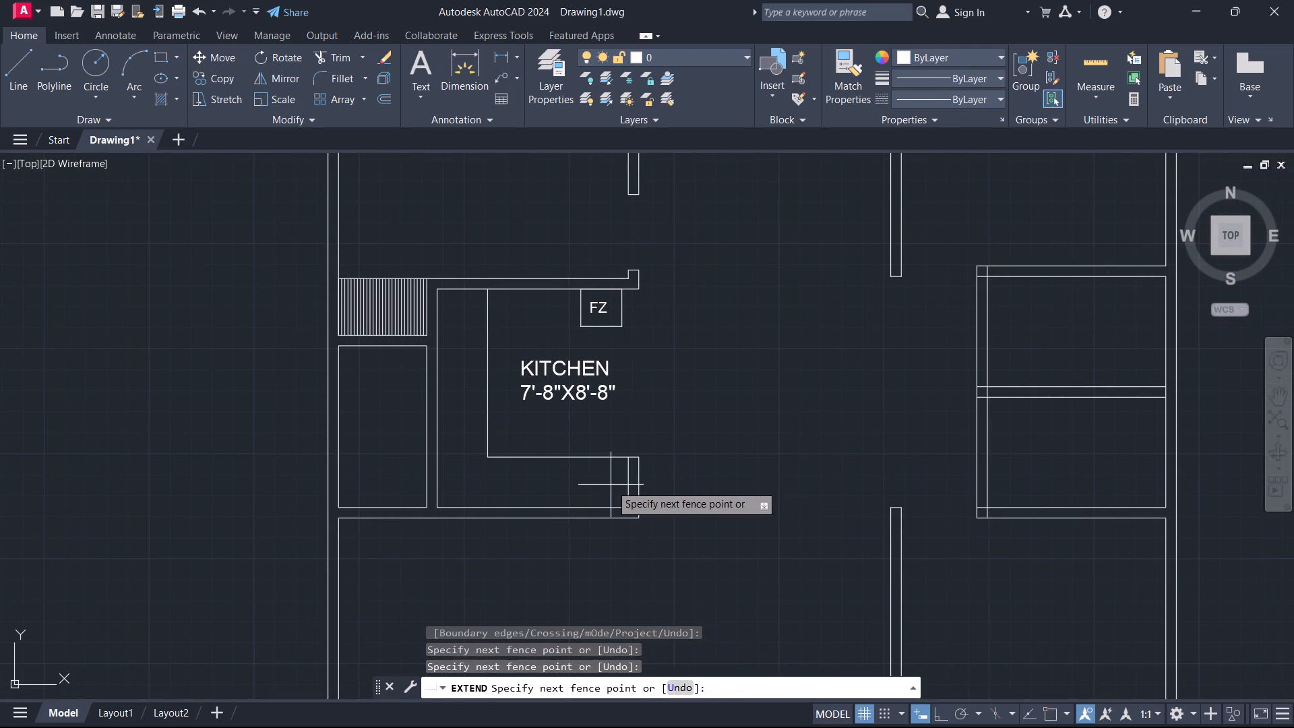
{"action": "left_click", "coordinate": [677, 468]}
{"action": "key", "text": "Escape"}
Break the outer extended line at a point level with the counter's upper edge.
{"action": "scroll", "coordinate": [625, 484], "scroll_direction": "up", "scroll_amount": 2}
{"action": "middle_click_drag", "start_coordinate": [654, 419], "coordinate": [691, 520]}
{"action": "scroll", "coordinate": [656, 419], "scroll_direction": "up", "scroll_amount": 1}
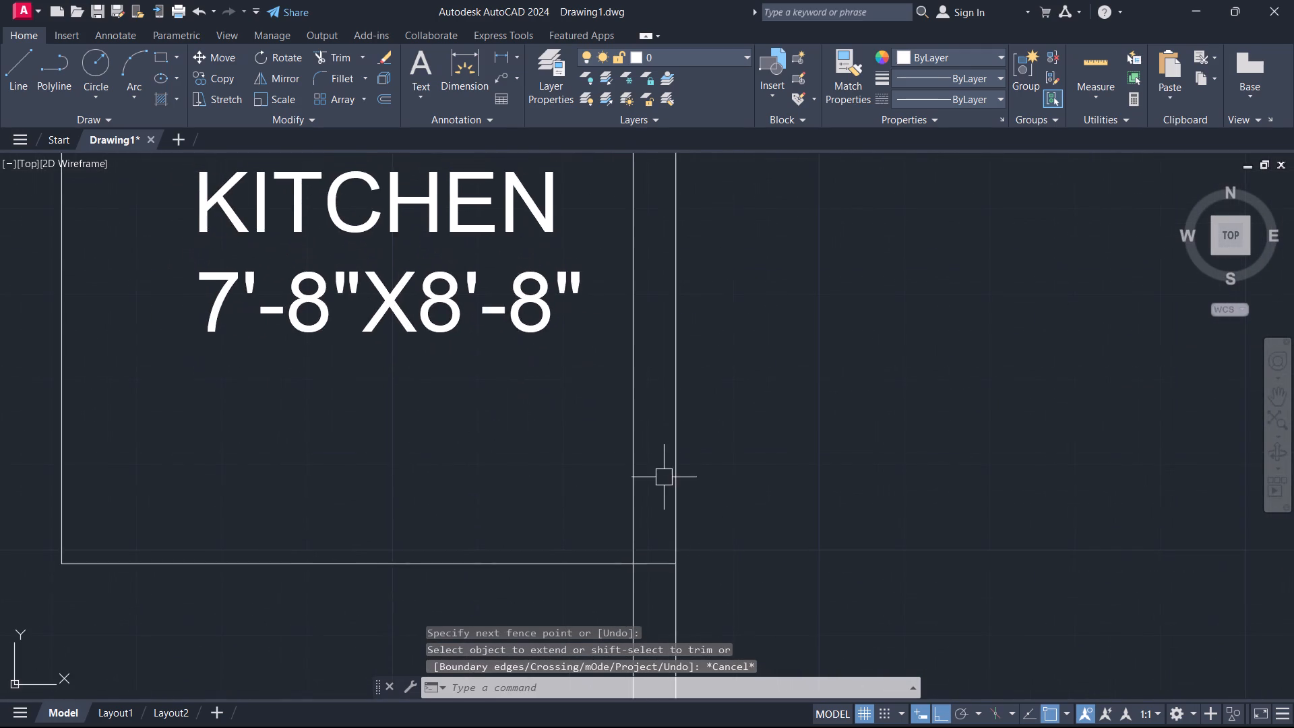
{"action": "scroll", "coordinate": [656, 471], "scroll_direction": "down", "scroll_amount": 3}
{"action": "middle_click_drag", "start_coordinate": [650, 471], "coordinate": [649, 481]}
{"action": "scroll", "coordinate": [650, 471], "scroll_direction": "up", "scroll_amount": 2}
{"action": "left_click", "coordinate": [645, 475]}
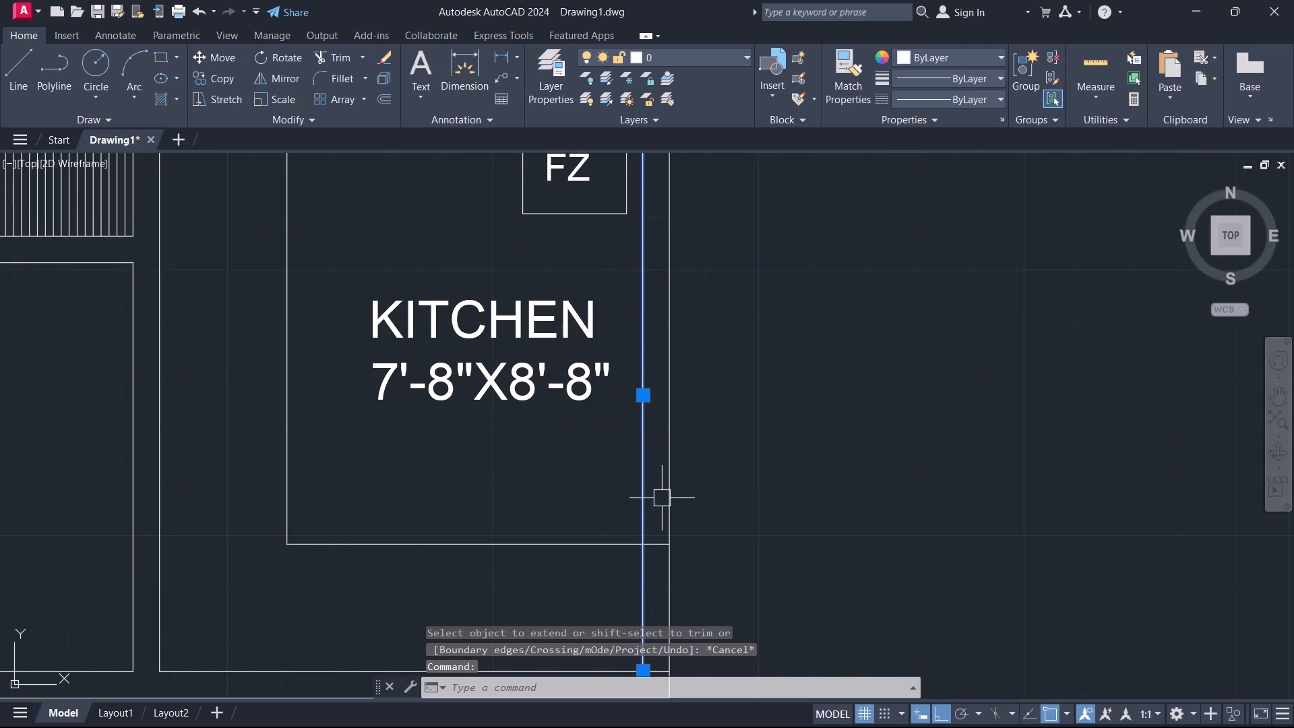
{"action": "key", "text": "v"}
{"action": "key", "text": "Escape"}
{"action": "left_click", "coordinate": [662, 491]}
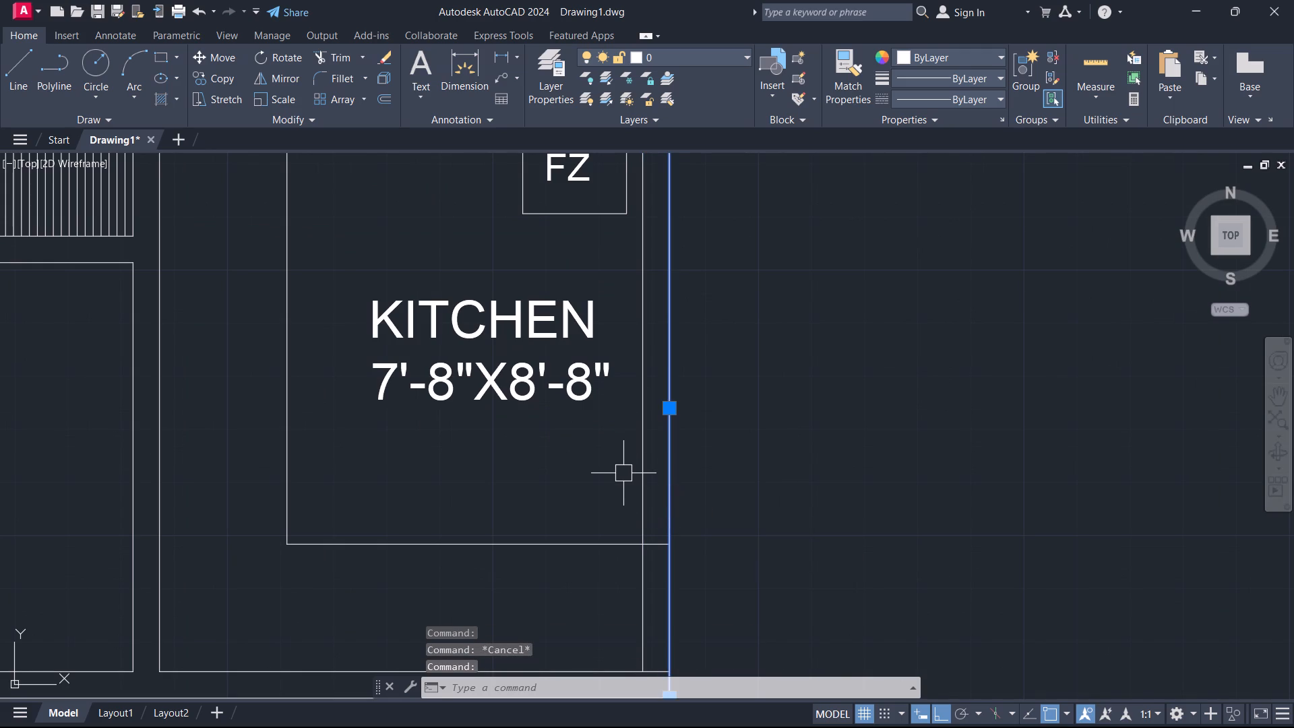
{"action": "type", "text": "BR"}
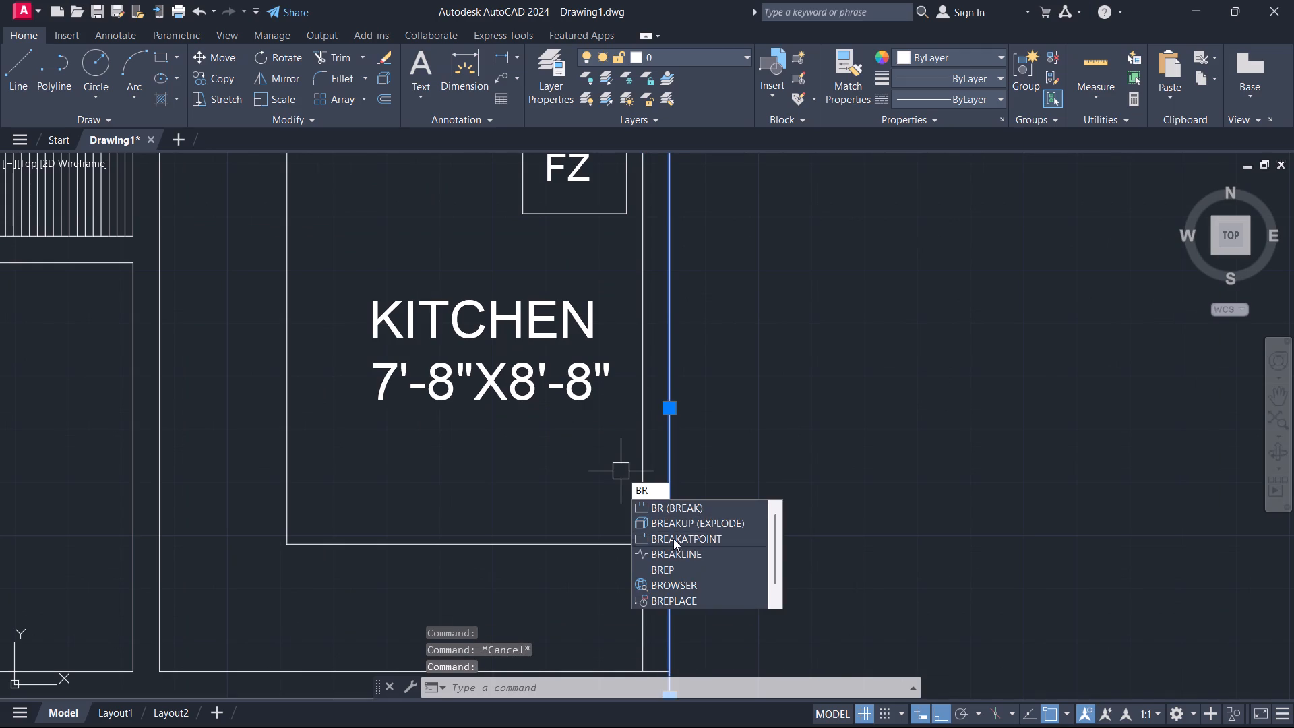
{"action": "left_click", "coordinate": [673, 539]}
{"action": "left_click", "coordinate": [671, 550]}
{"action": "key", "text": "Escape"}
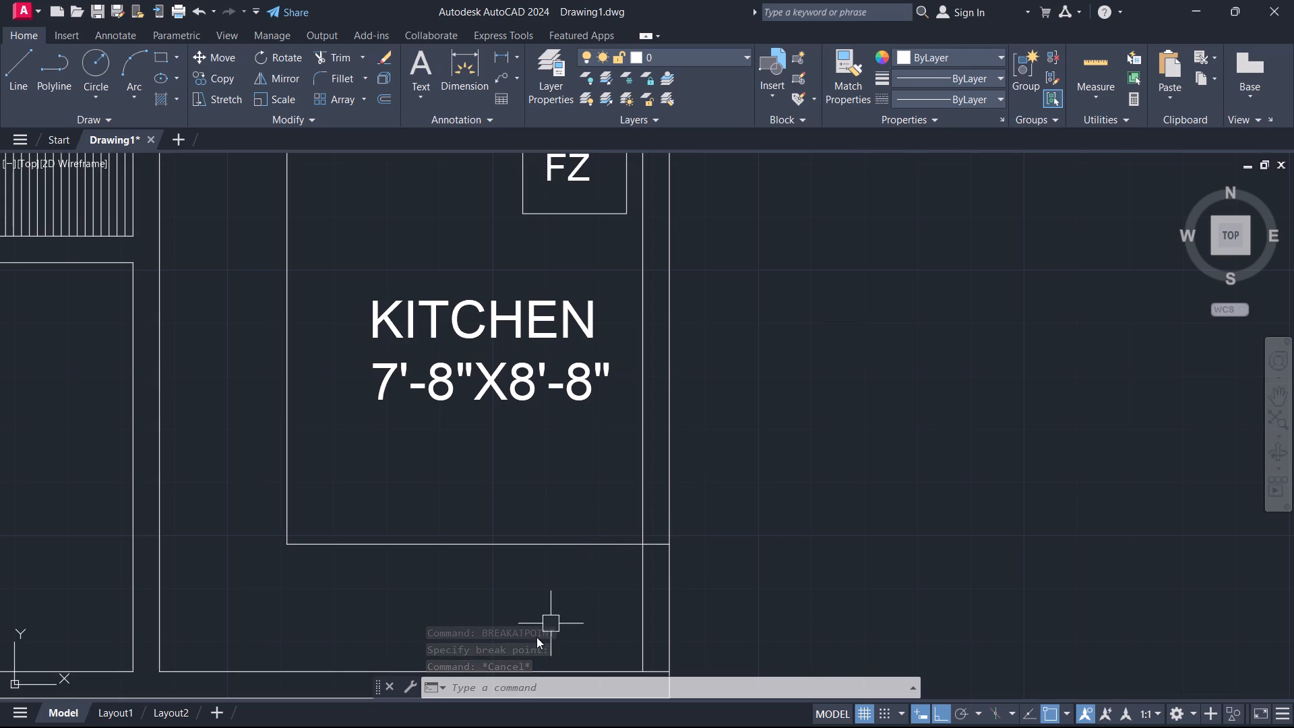
Break the inner extended line at a point where it crosses the counter's upper edge.
{"action": "left_click", "coordinate": [637, 479]}
{"action": "type", "text": "BR"}
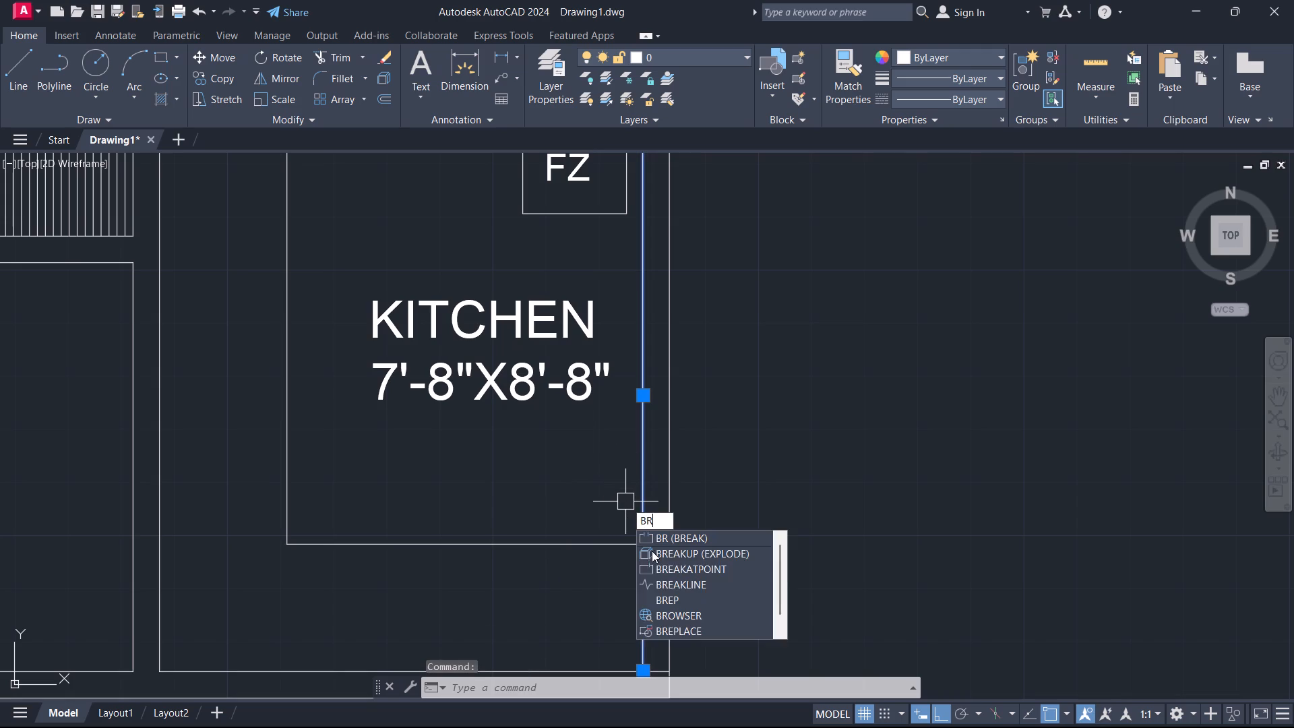
{"action": "left_click", "coordinate": [660, 566]}
{"action": "left_click", "coordinate": [642, 545]}
{"action": "key", "text": "Escape"}
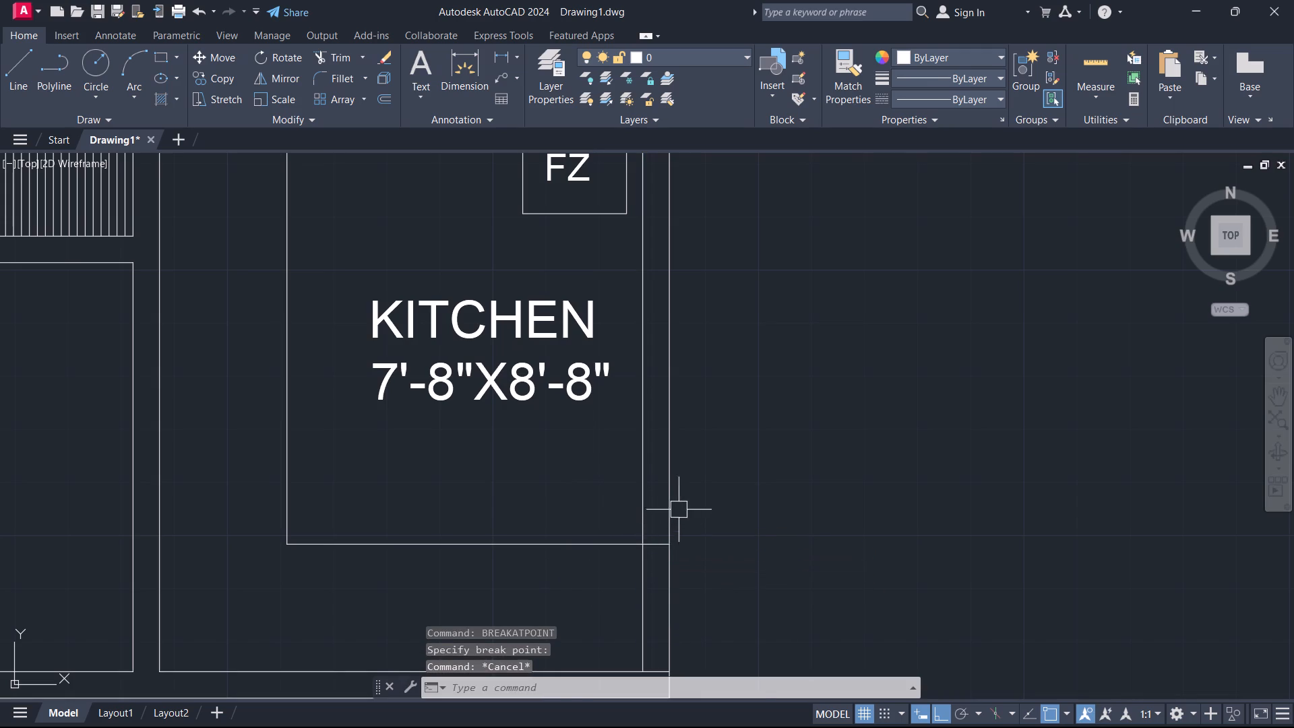
Load the ISO dash linetype ACAD_ISO02W100 into the drawing.
{"action": "left_click", "coordinate": [680, 508]}
{"action": "left_click", "coordinate": [617, 502]}
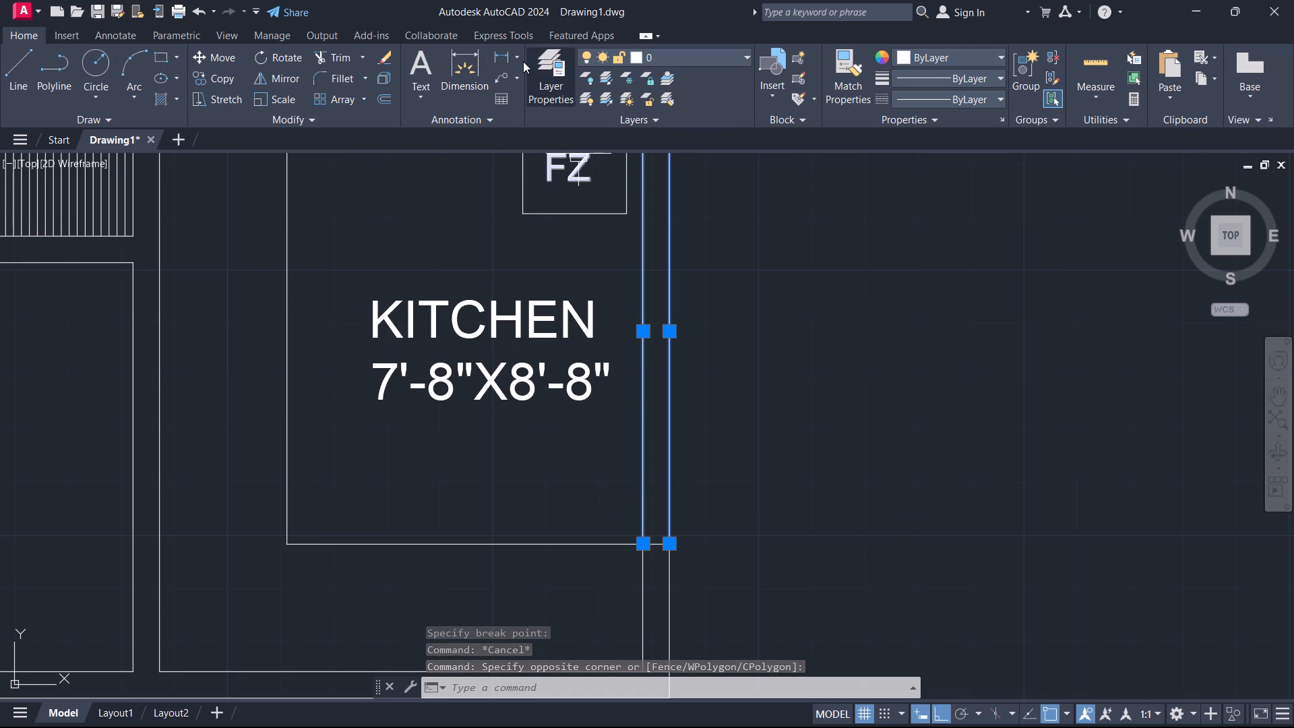
{"action": "scroll", "coordinate": [502, 329], "scroll_direction": "down", "scroll_amount": 1}
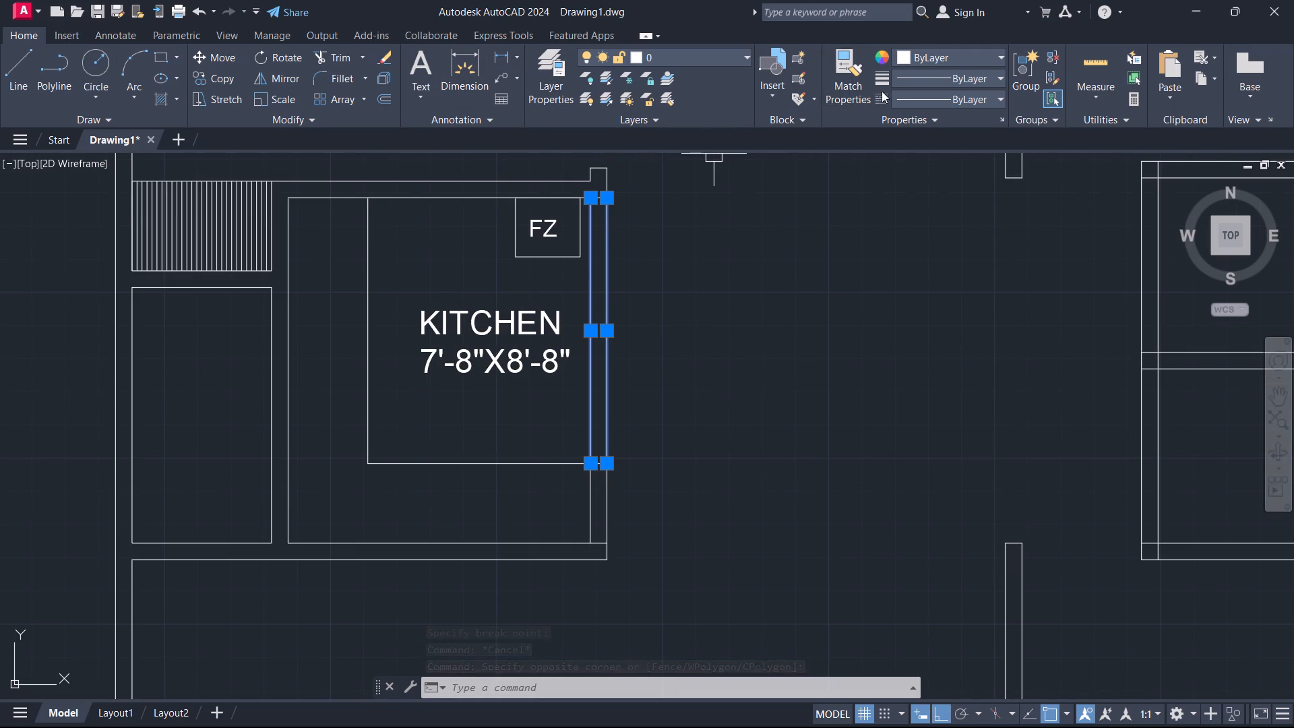
{"action": "left_click", "coordinate": [956, 100]}
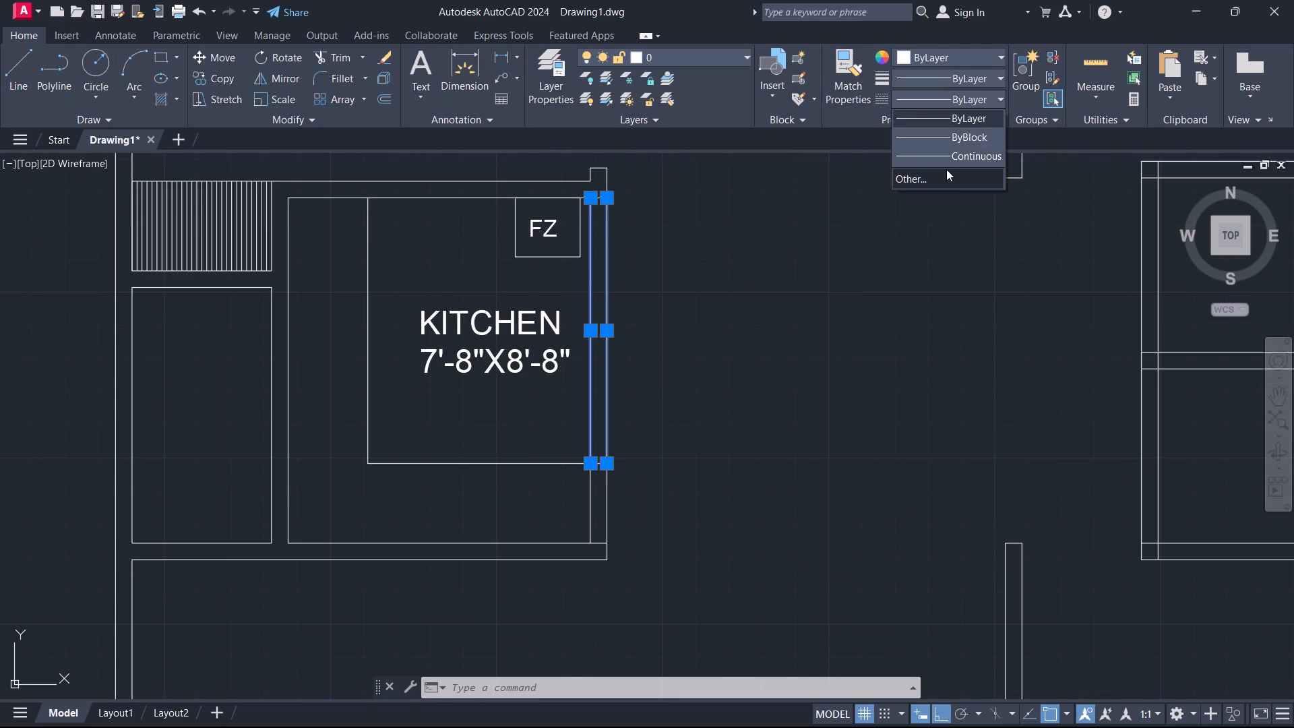
{"action": "left_click", "coordinate": [945, 175]}
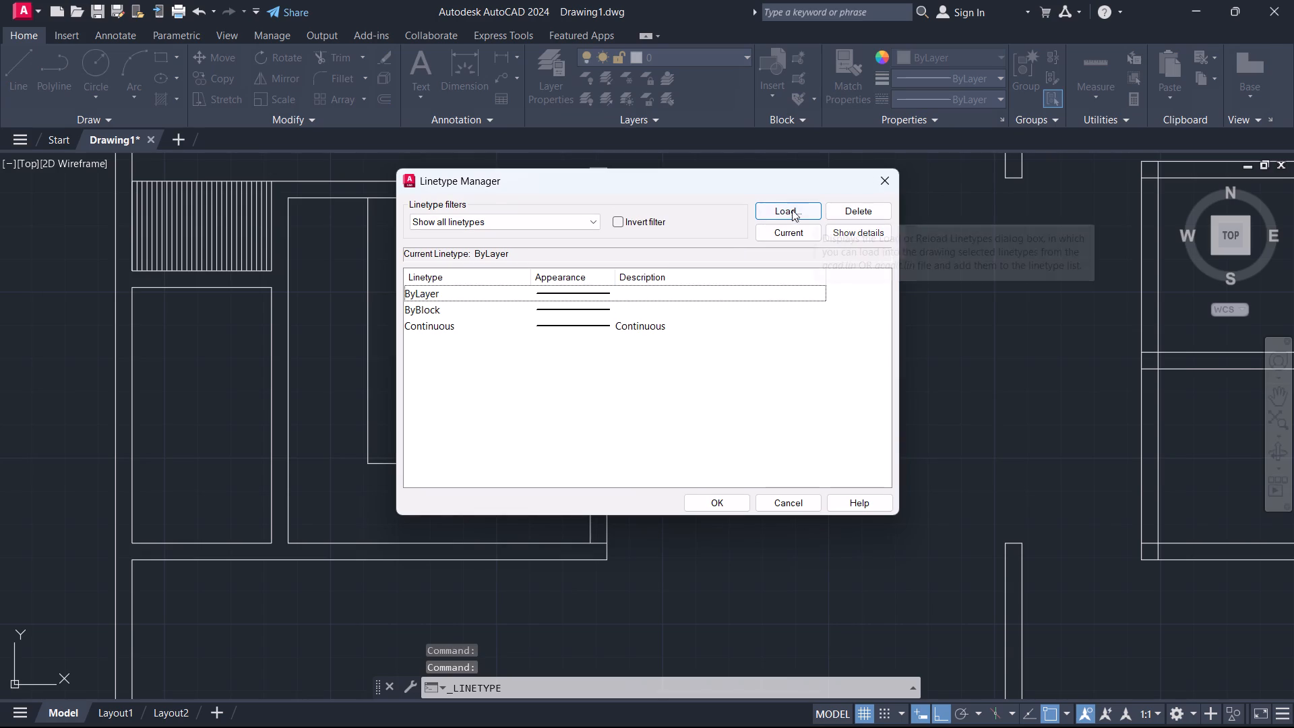
{"action": "left_click", "coordinate": [790, 210]}
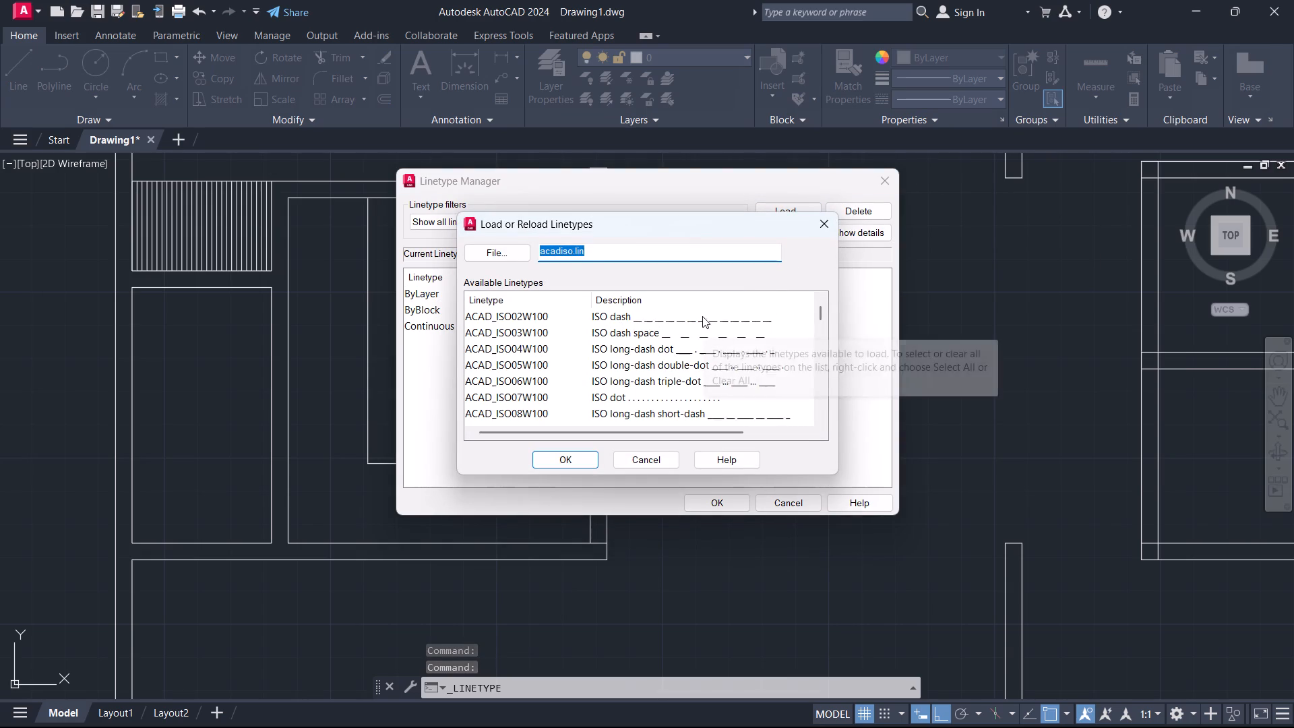
{"action": "left_click", "coordinate": [702, 316]}
{"action": "left_click", "coordinate": [581, 459]}
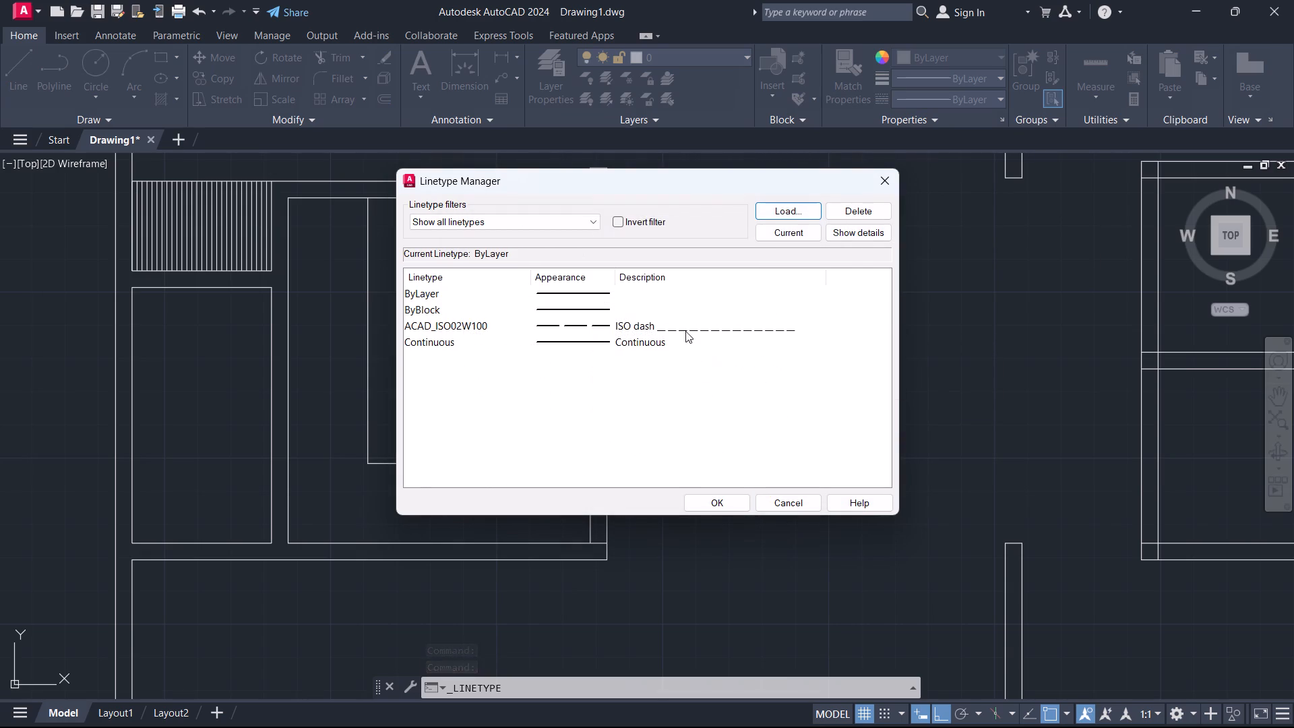
{"action": "left_click", "coordinate": [685, 329]}
{"action": "left_click", "coordinate": [712, 497]}
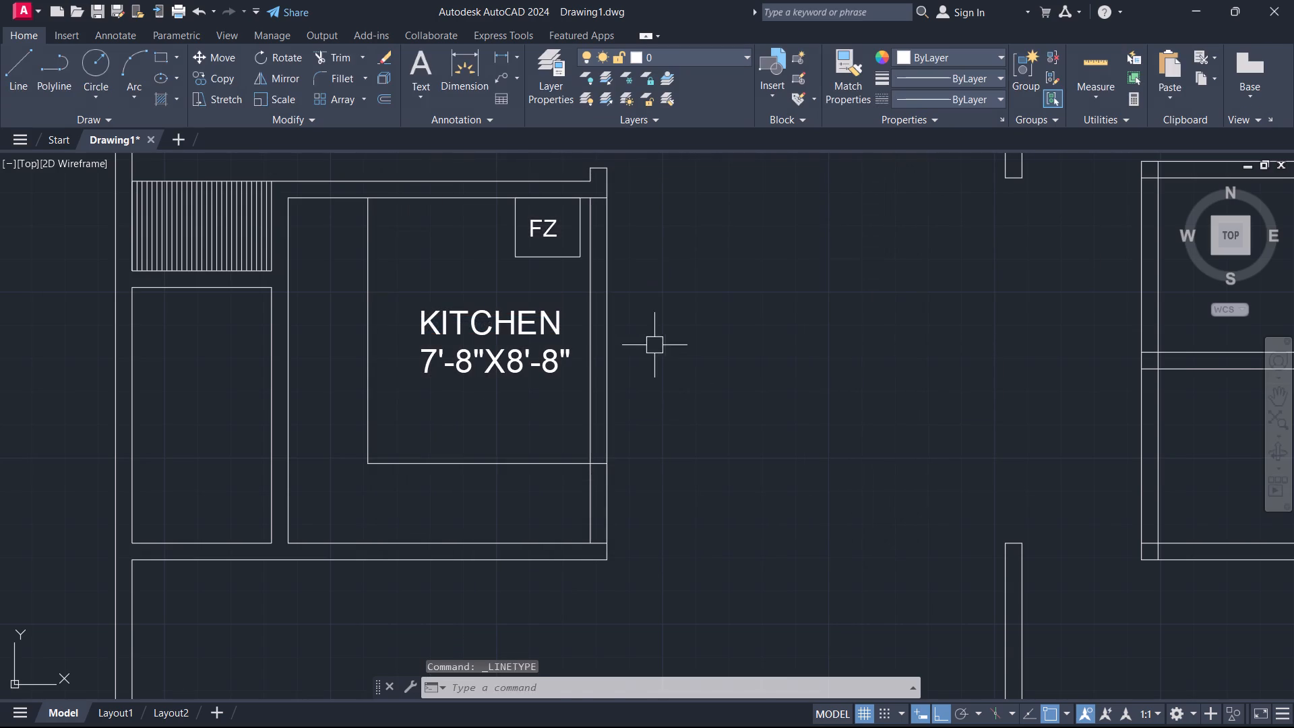
Apply the ACAD_ISO02W100 dashed linetype to the two vertical lines across the kitchen's open side above the counter.
{"action": "left_click", "coordinate": [652, 342]}
{"action": "left_click", "coordinate": [585, 391]}
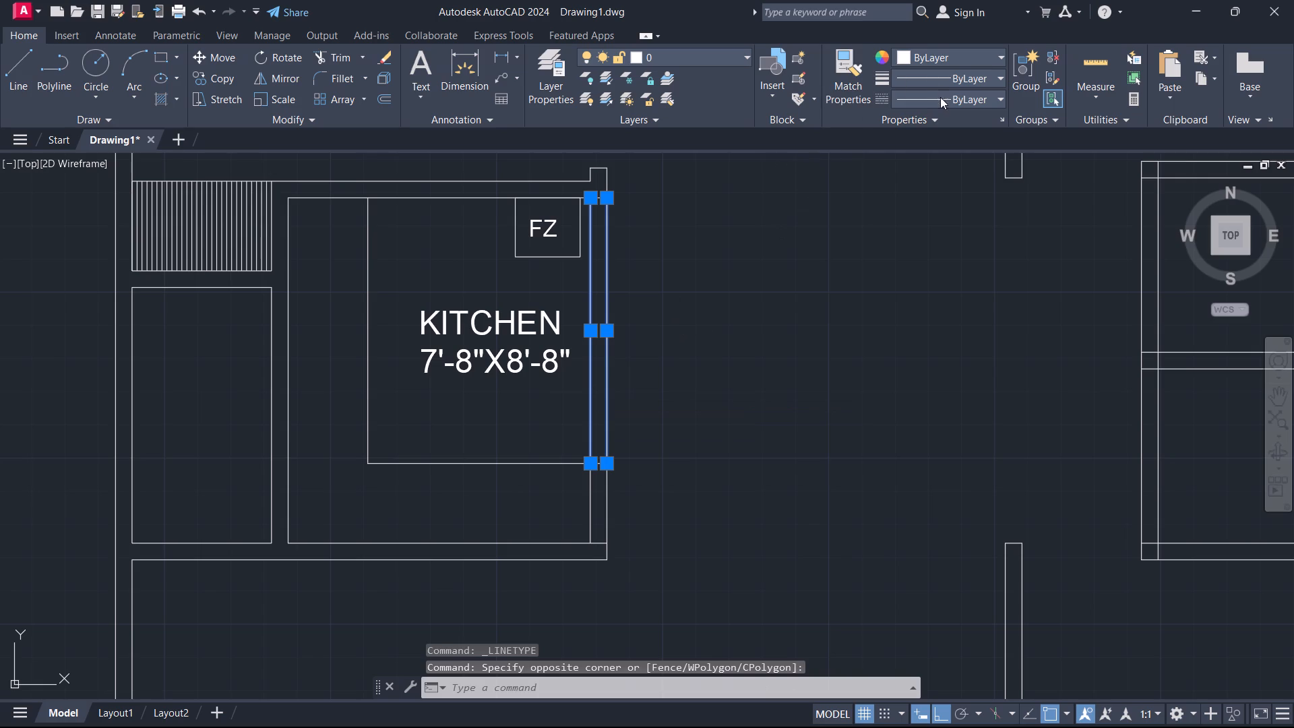
{"action": "left_click", "coordinate": [940, 96]}
{"action": "left_click", "coordinate": [923, 153]}
{"action": "key", "text": "Escape"}
Save the drawing as Multi-Unit Residential Floor Plan in the SYMBIOSIS SOLUTIONS internship folder on the Desktop.
{"action": "scroll", "coordinate": [797, 313], "scroll_direction": "down", "scroll_amount": 2}
{"action": "middle_click_drag", "start_coordinate": [797, 313], "coordinate": [844, 295]}
{"action": "key", "text": "ctrl+s"}
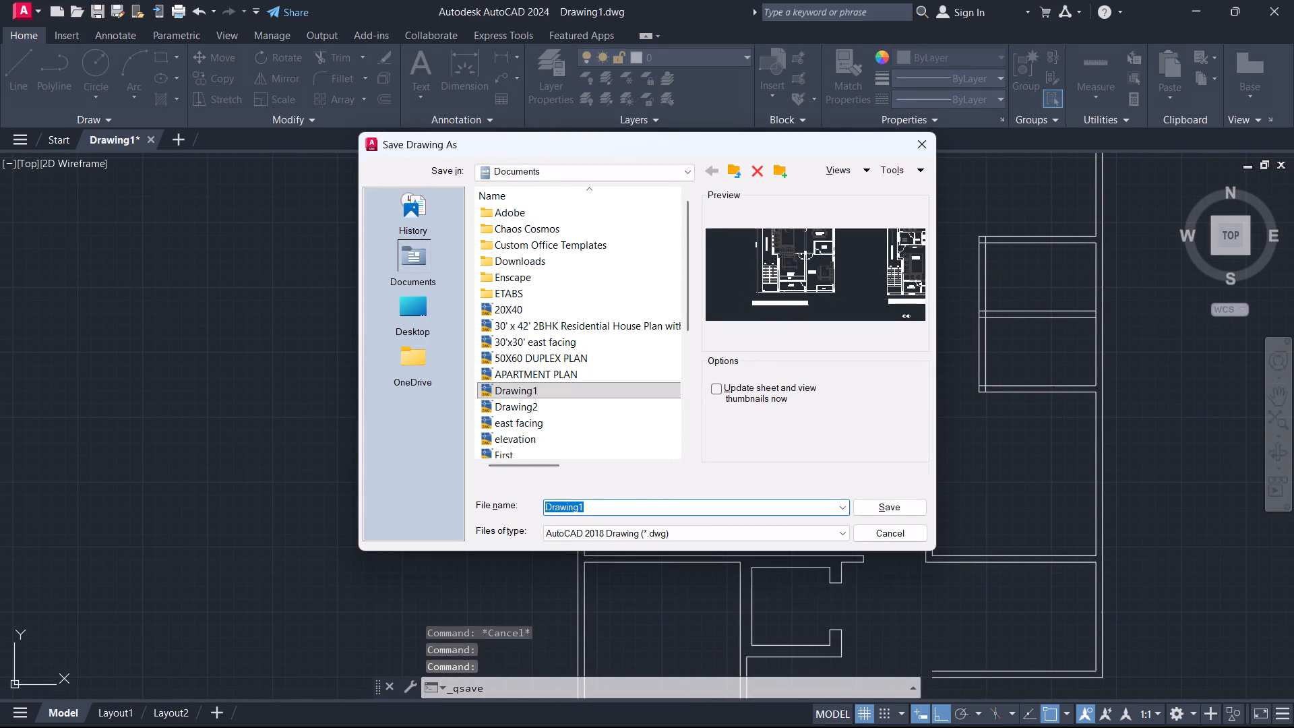
{"action": "key", "text": "ctrl+v"}
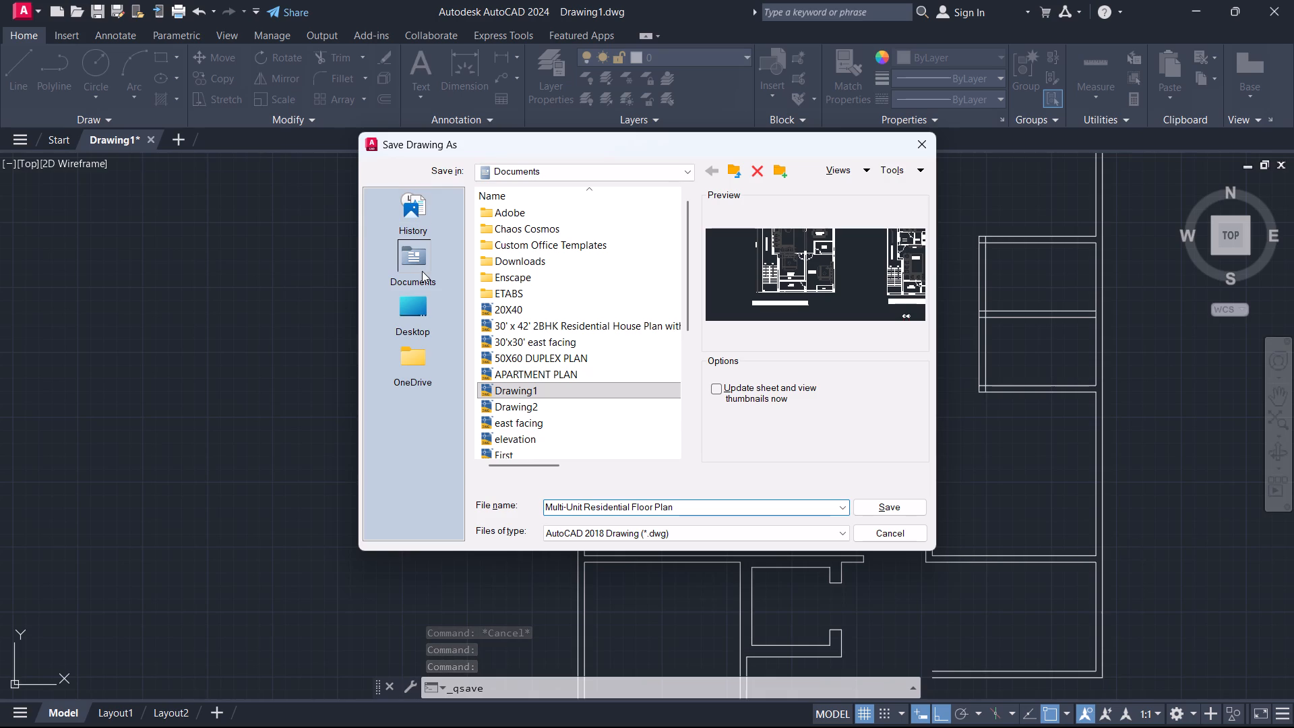
{"action": "left_click", "coordinate": [417, 313]}
{"action": "scroll", "coordinate": [619, 373], "scroll_direction": "down", "scroll_amount": 2}
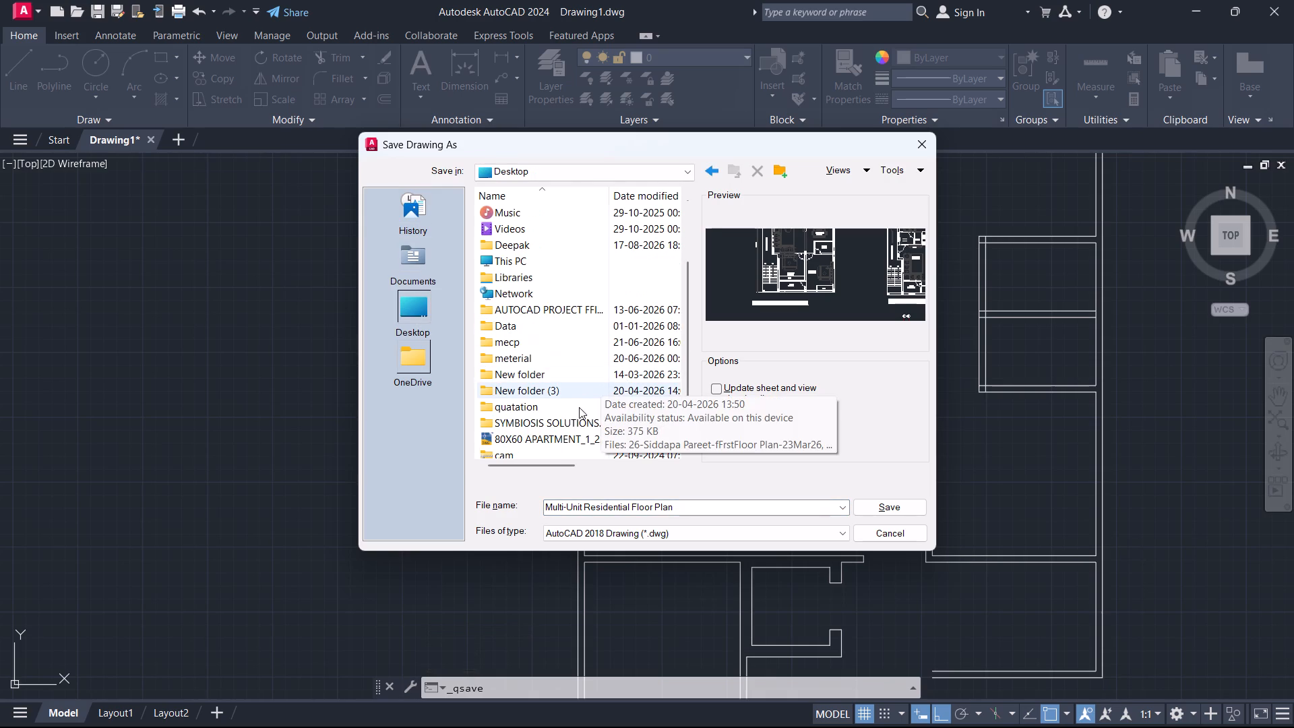
{"action": "double_click", "coordinate": [564, 423]}
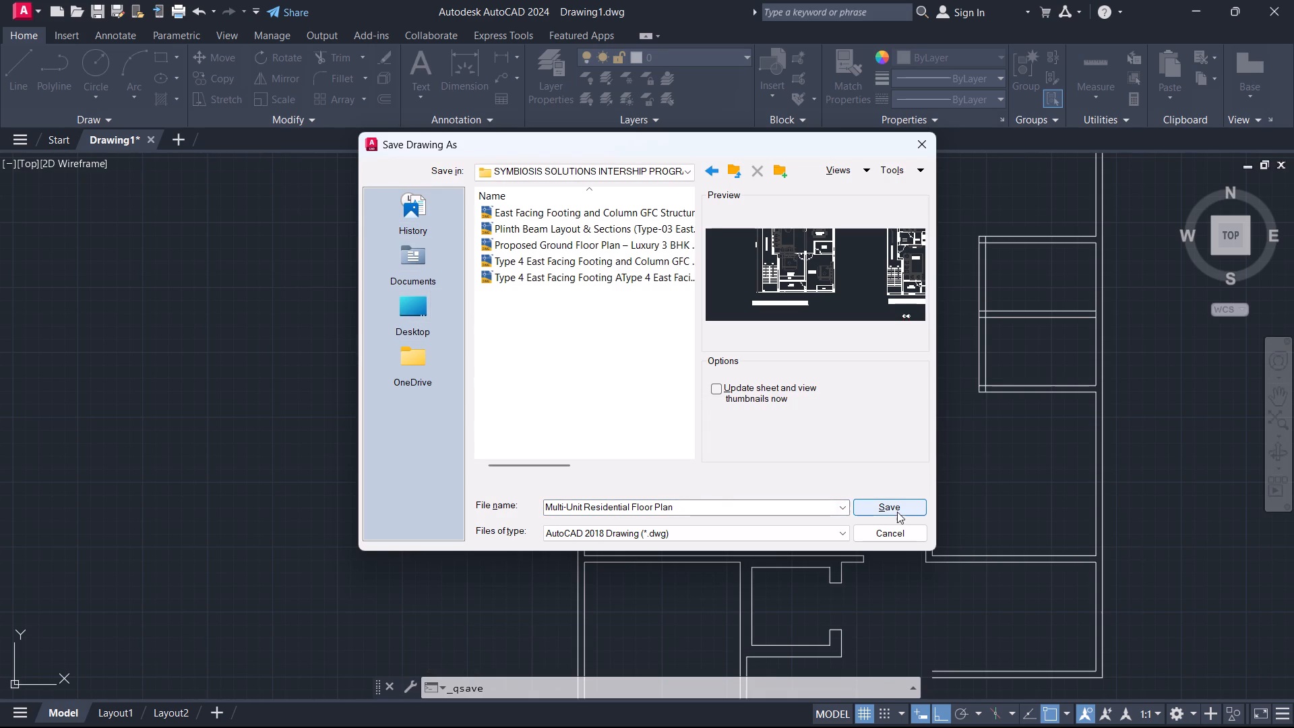
{"action": "left_click", "coordinate": [903, 506]}
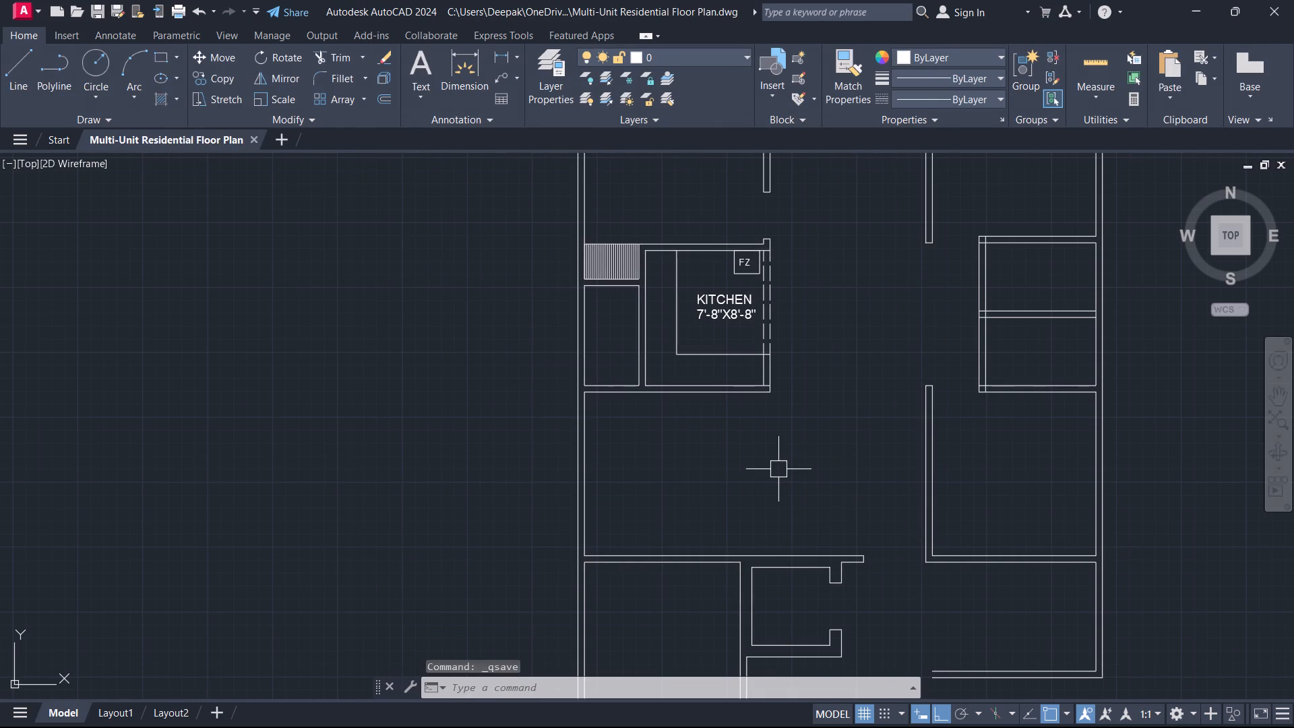
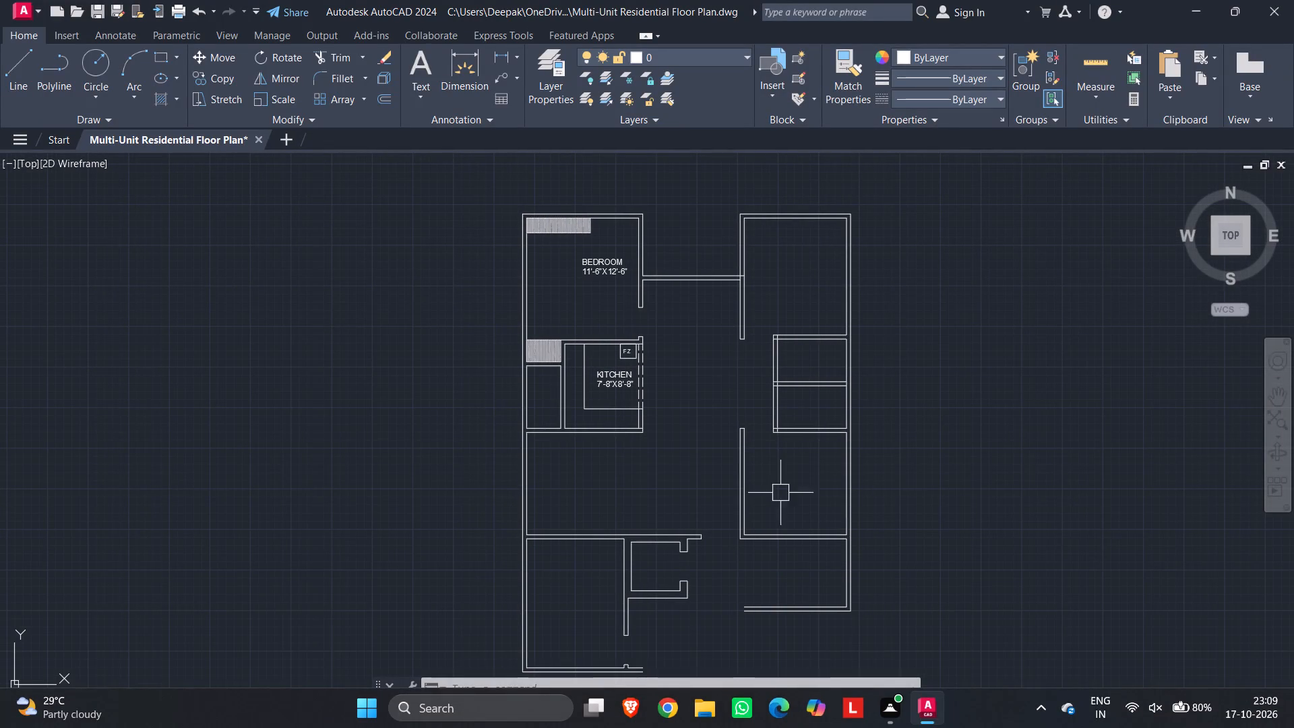
Add a multiline text label reading TOILET with 5'-0"X8'-0" below it in the upper small room along the east wall.
{"action": "scroll", "coordinate": [684, 436], "scroll_direction": "up", "scroll_amount": 1}
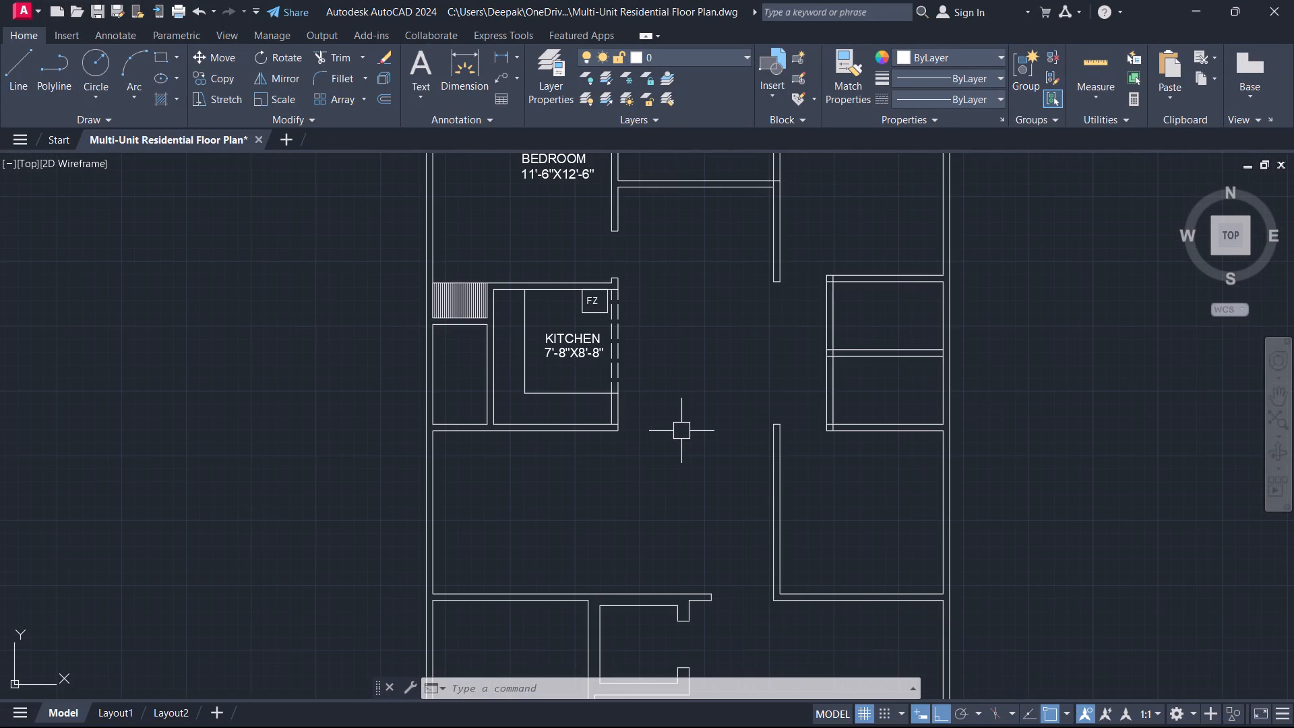
{"action": "scroll", "coordinate": [890, 318], "scroll_direction": "up", "scroll_amount": 1}
{"action": "middle_click_drag", "start_coordinate": [890, 318], "coordinate": [854, 366]}
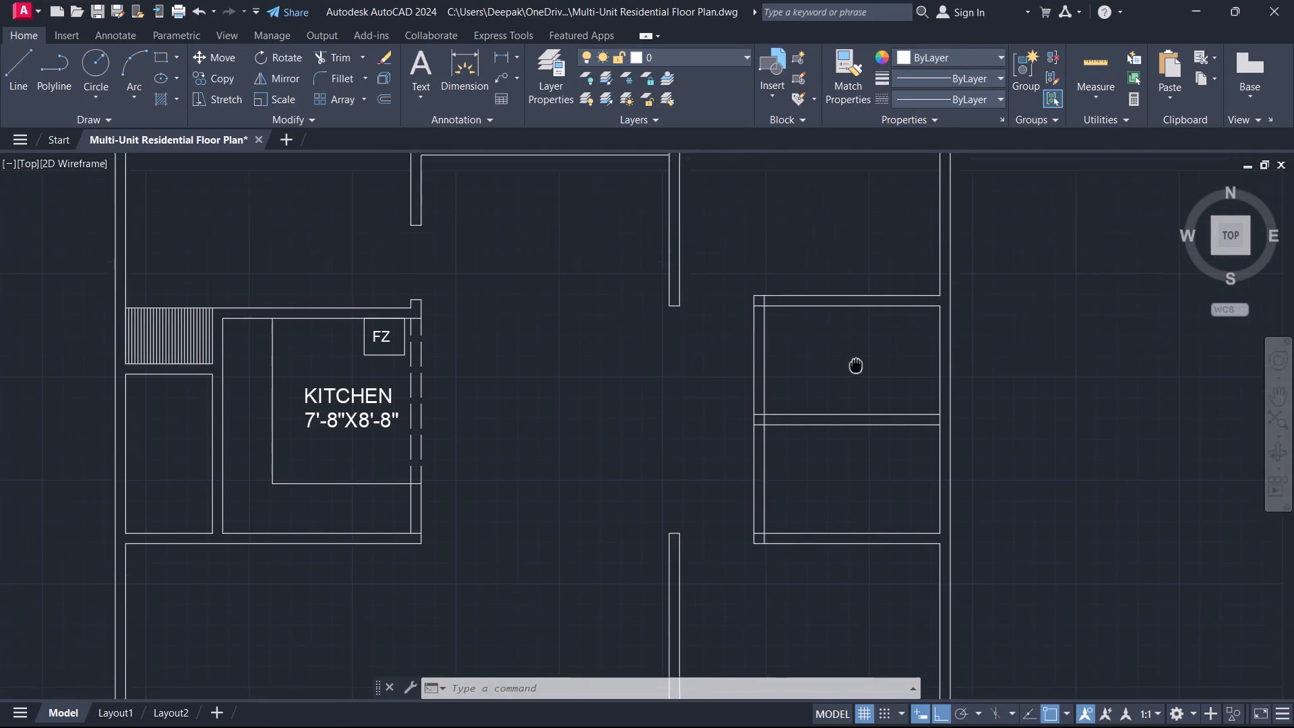
{"action": "middle_click_drag", "start_coordinate": [854, 366], "coordinate": [839, 382]}
{"action": "key", "text": "t"}
{"action": "key", "text": "space"}
{"action": "scroll", "coordinate": [815, 357], "scroll_direction": "up", "scroll_amount": 2}
{"action": "left_click", "coordinate": [778, 332]}
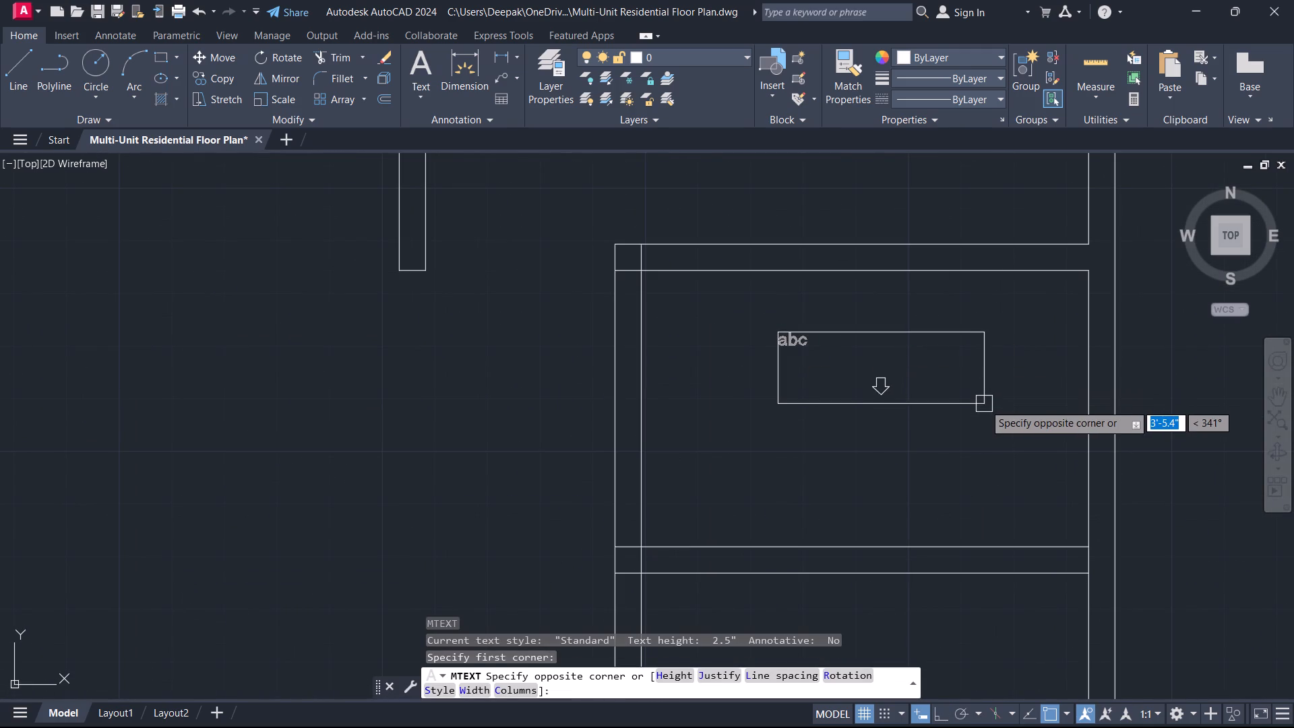
{"action": "left_click", "coordinate": [984, 404]}
{"action": "type", "text": "TOILET"}
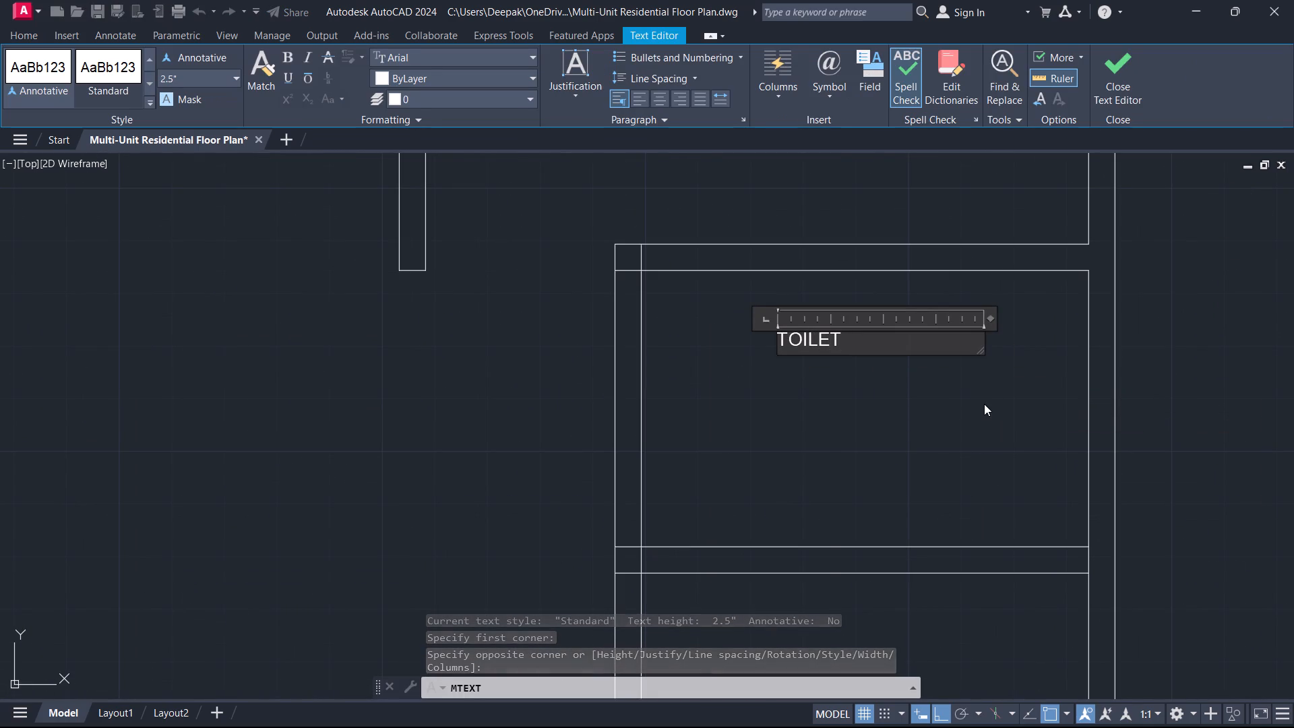
{"action": "key", "text": "Return"}
{"action": "type", "text": "5'-0\""}
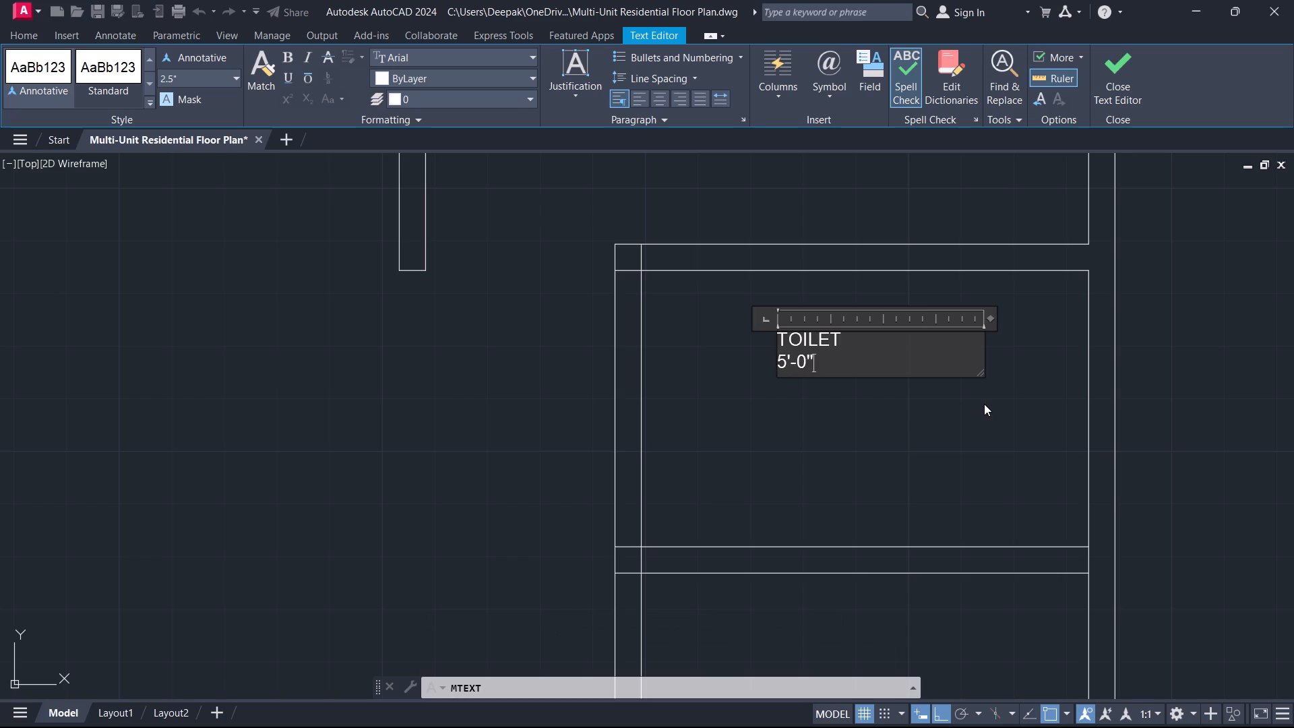
{"action": "type", "text": "X8'"}
{"action": "type", "text": "-0\""}
Set the whole toilet label's text height to 7" and indent the word TOILET by one space.
{"action": "key", "text": "ctrl+a"}
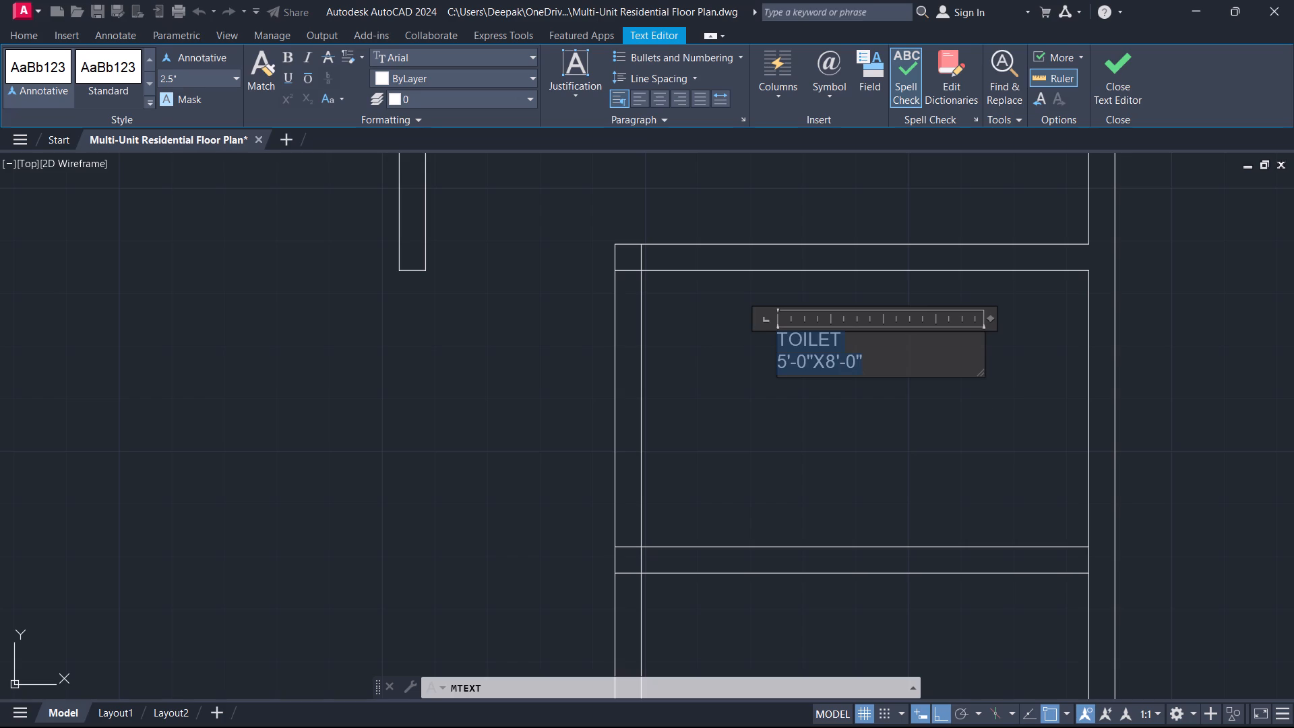
{"action": "left_click", "coordinate": [176, 84]}
{"action": "left_click", "coordinate": [175, 77]}
{"action": "left_click_drag", "start_coordinate": [189, 84], "coordinate": [142, 73]}
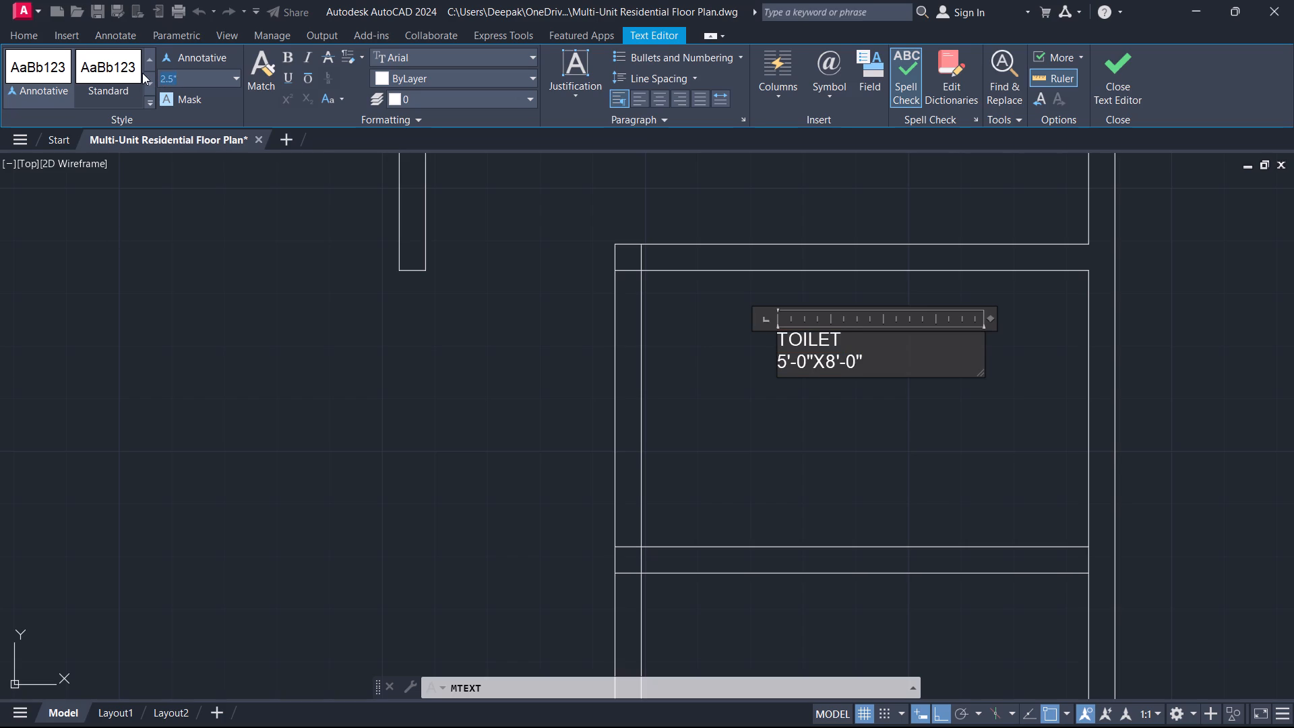
{"action": "key", "text": "7"}
{"action": "key", "text": "Return"}
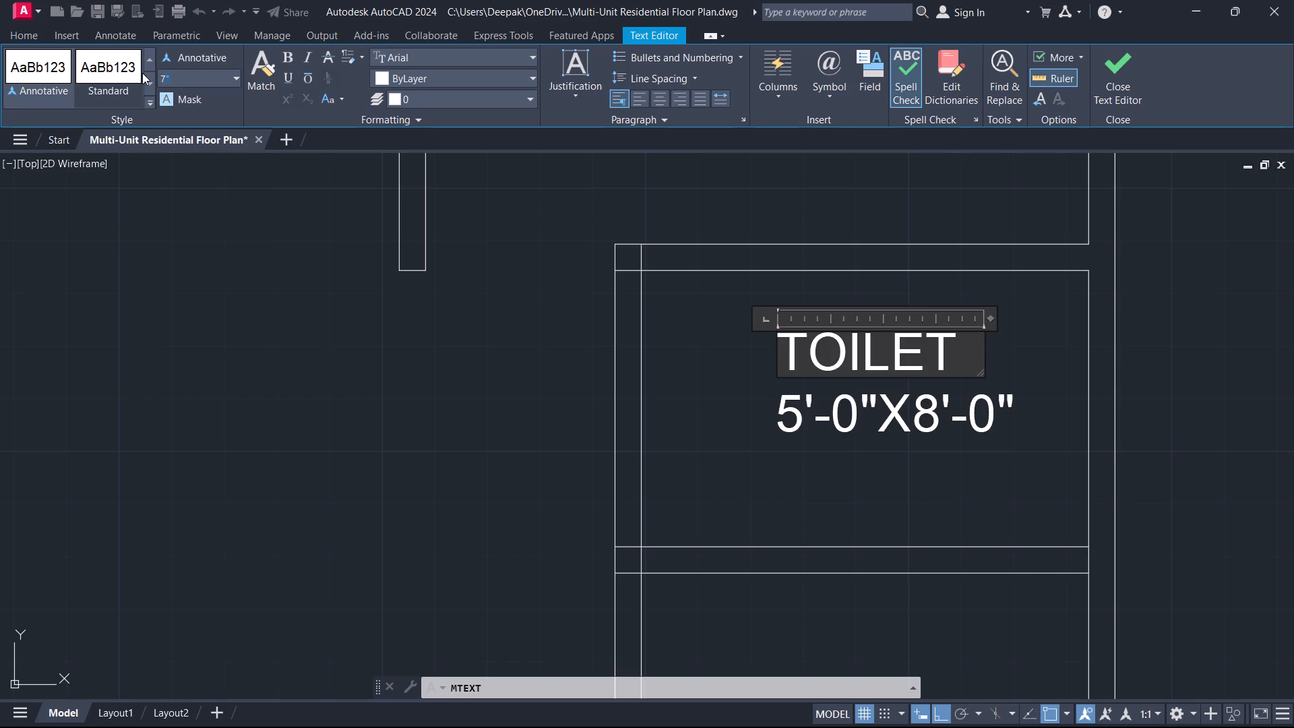
{"action": "left_click", "coordinate": [793, 358]}
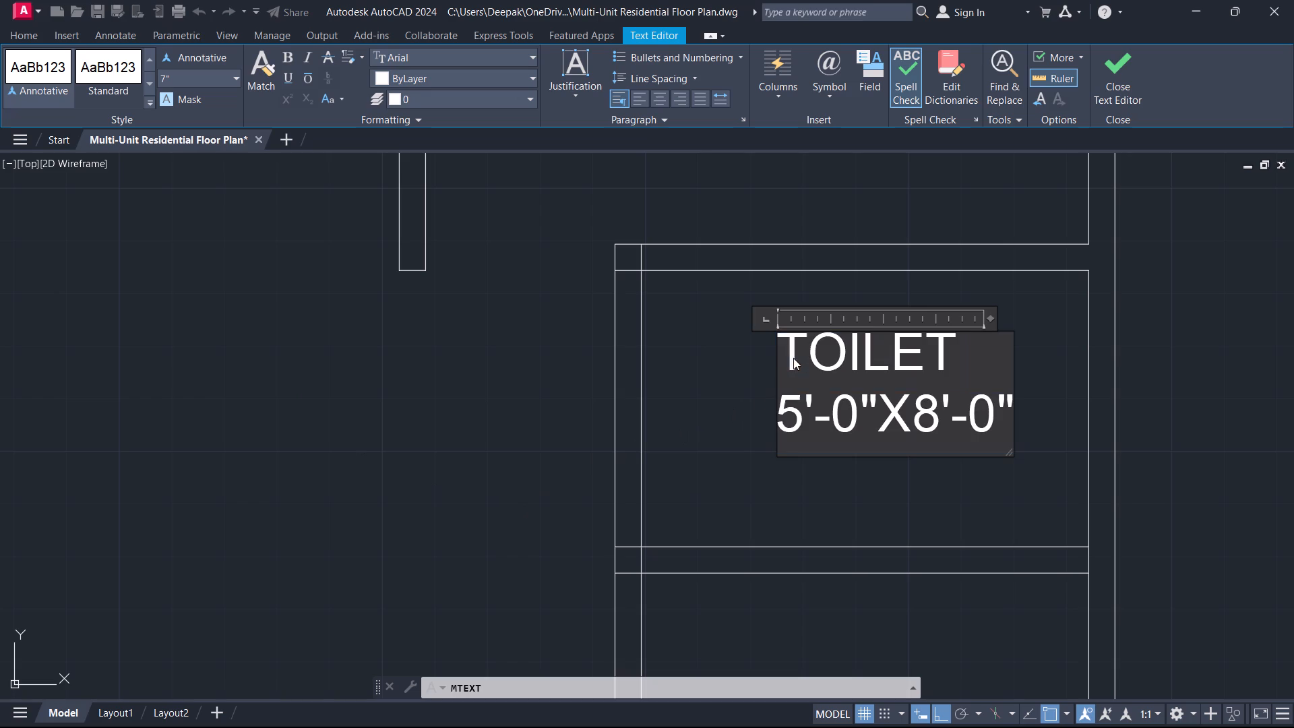
{"action": "left_click", "coordinate": [791, 356]}
{"action": "key", "text": "space"}
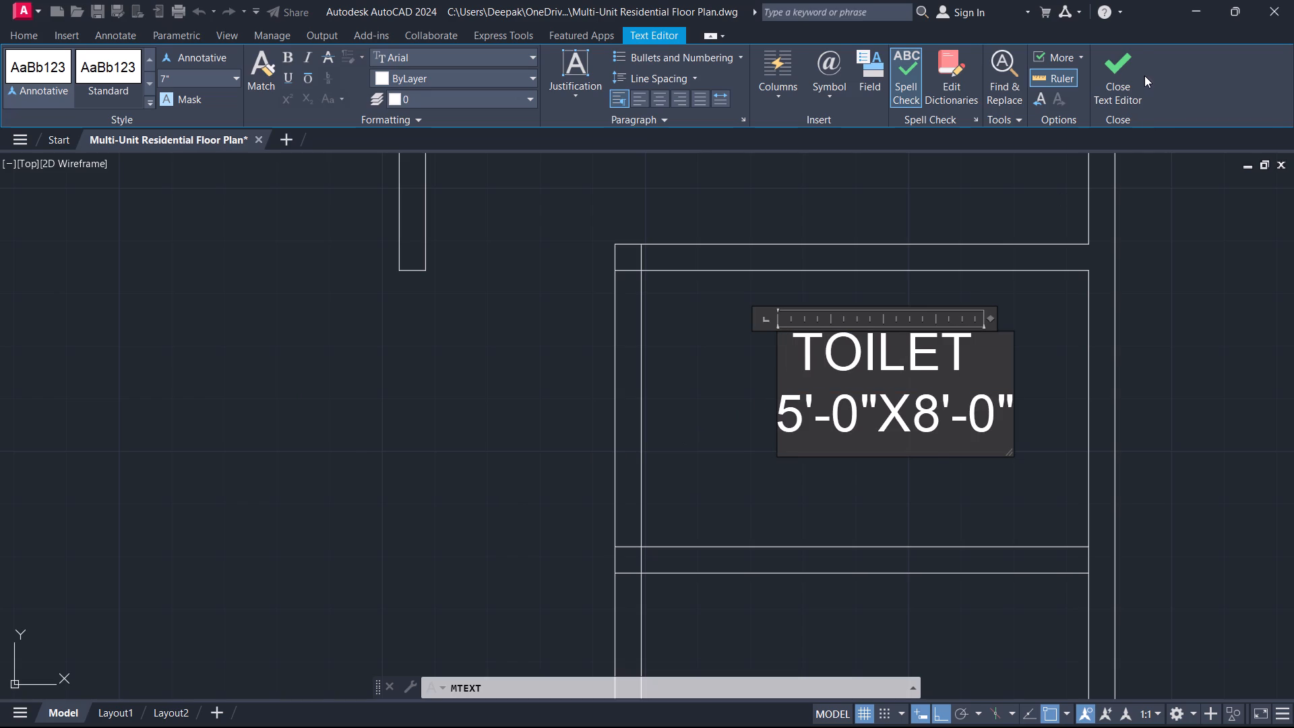
{"action": "left_click", "coordinate": [1131, 80]}
Copy the TOILET 5'-0"X8'-0" label straight down into the adjoining small room below.
{"action": "scroll", "coordinate": [966, 299], "scroll_direction": "up", "scroll_amount": 1}
{"action": "scroll", "coordinate": [961, 302], "scroll_direction": "down", "scroll_amount": 3}
{"action": "middle_click_drag", "start_coordinate": [922, 369], "coordinate": [890, 276]}
{"action": "left_click", "coordinate": [882, 273]}
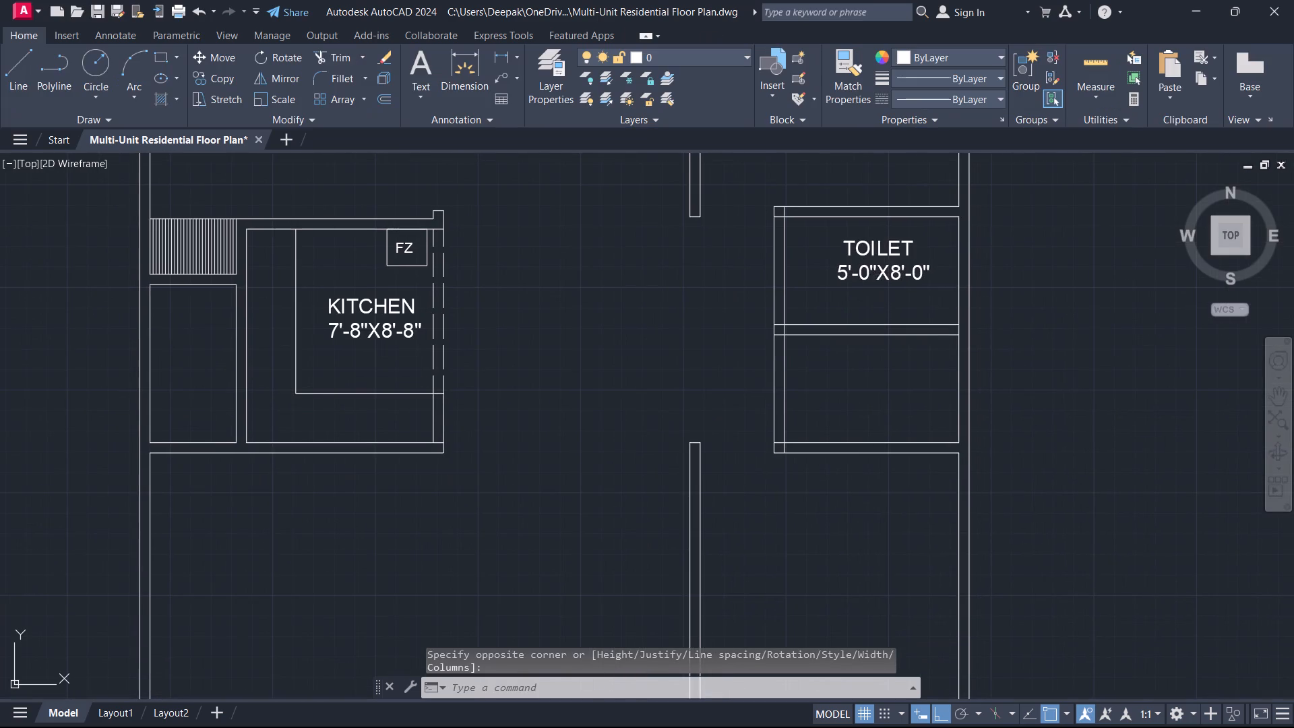
{"action": "key", "text": "c"}
{"action": "key", "text": "o"}
{"action": "key", "text": "space"}
{"action": "left_click", "coordinate": [877, 259]}
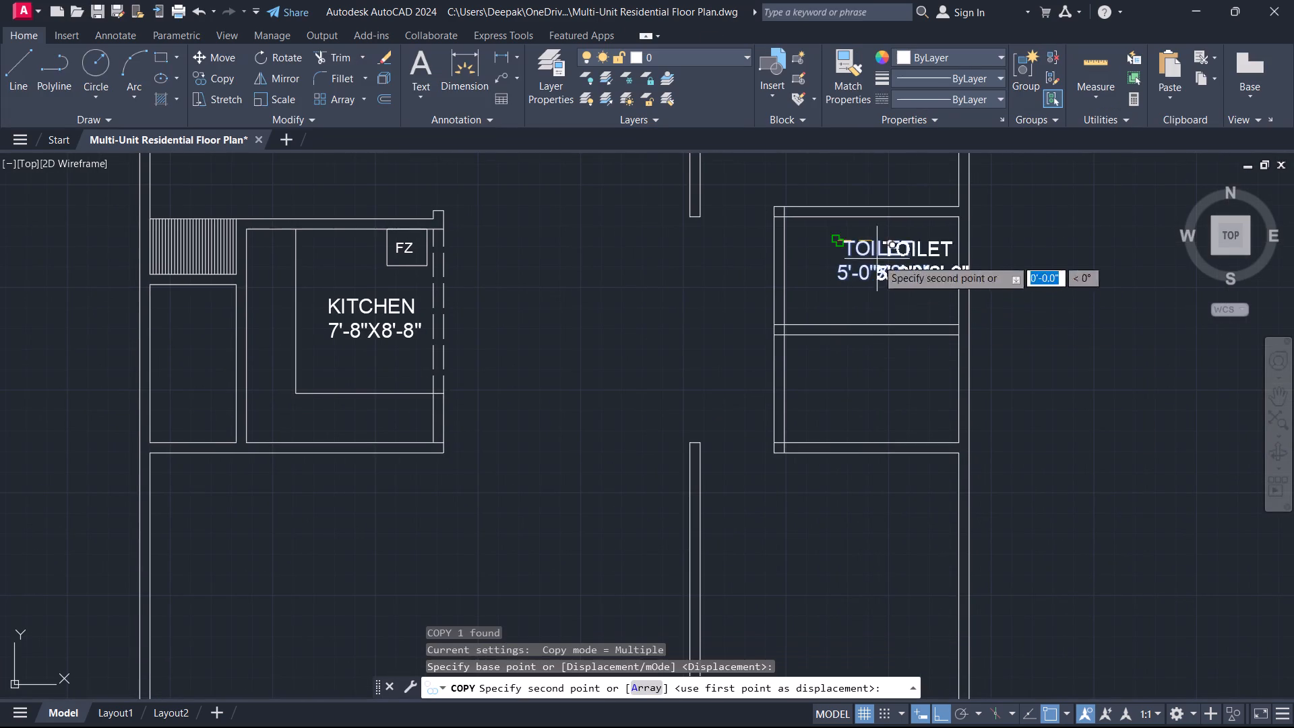
{"action": "left_click", "coordinate": [867, 365]}
{"action": "key", "text": "Escape"}
{"action": "double_click", "coordinate": [870, 373]}
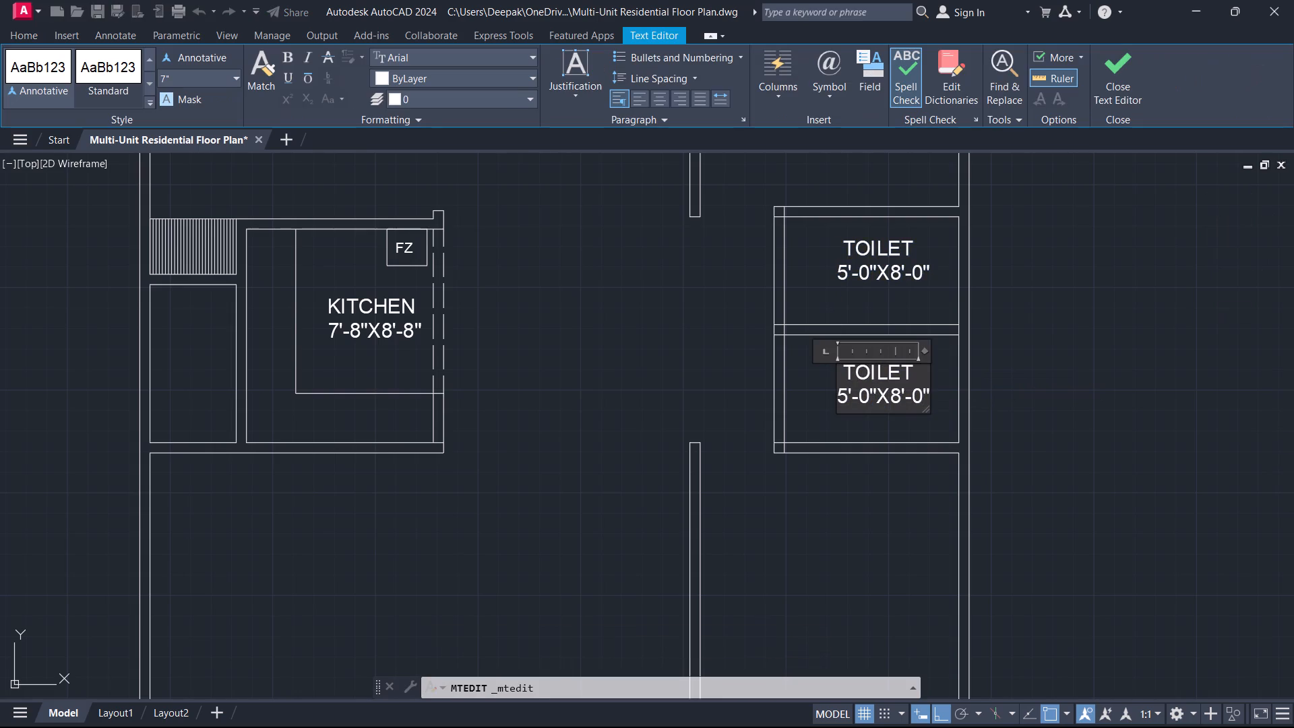
{"action": "key", "text": "Escape"}
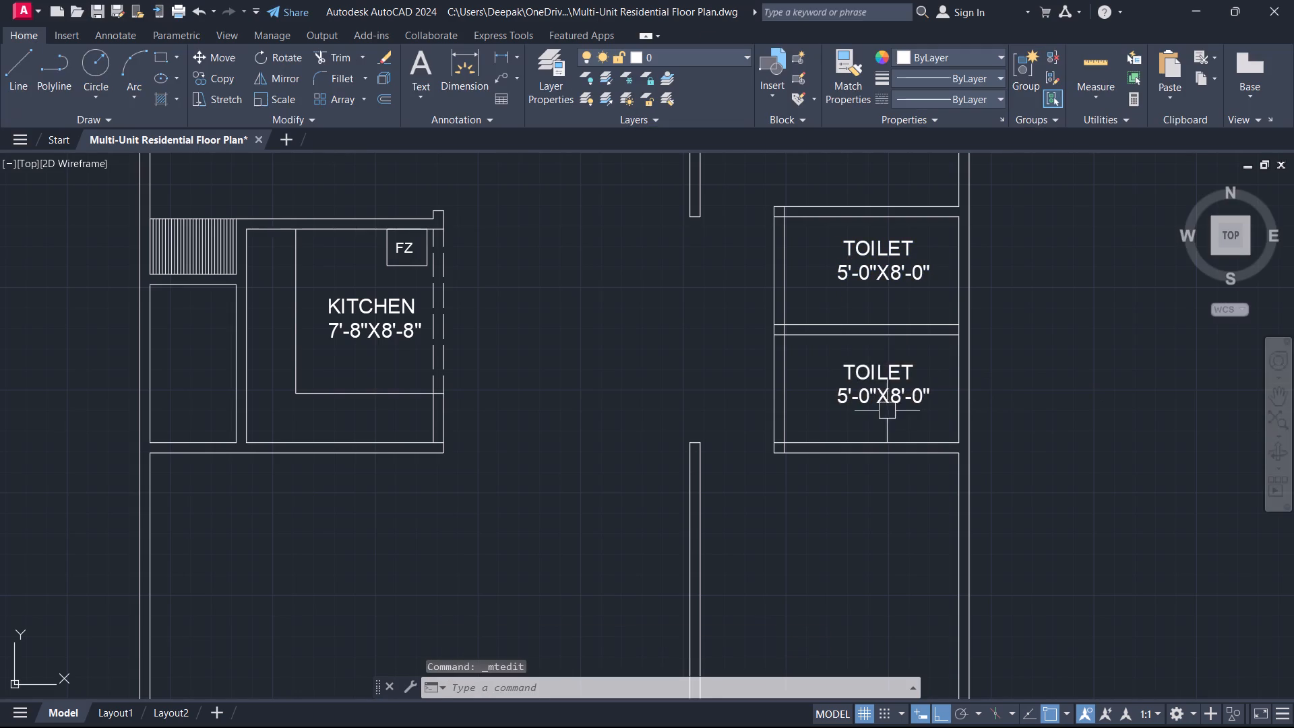
Copy the lower toilet label straight down into the larger room beneath the two toilets.
{"action": "scroll", "coordinate": [809, 315], "scroll_direction": "down", "scroll_amount": 1}
{"action": "middle_click_drag", "start_coordinate": [787, 427], "coordinate": [826, 435]}
{"action": "scroll", "coordinate": [830, 435], "scroll_direction": "up", "scroll_amount": 2}
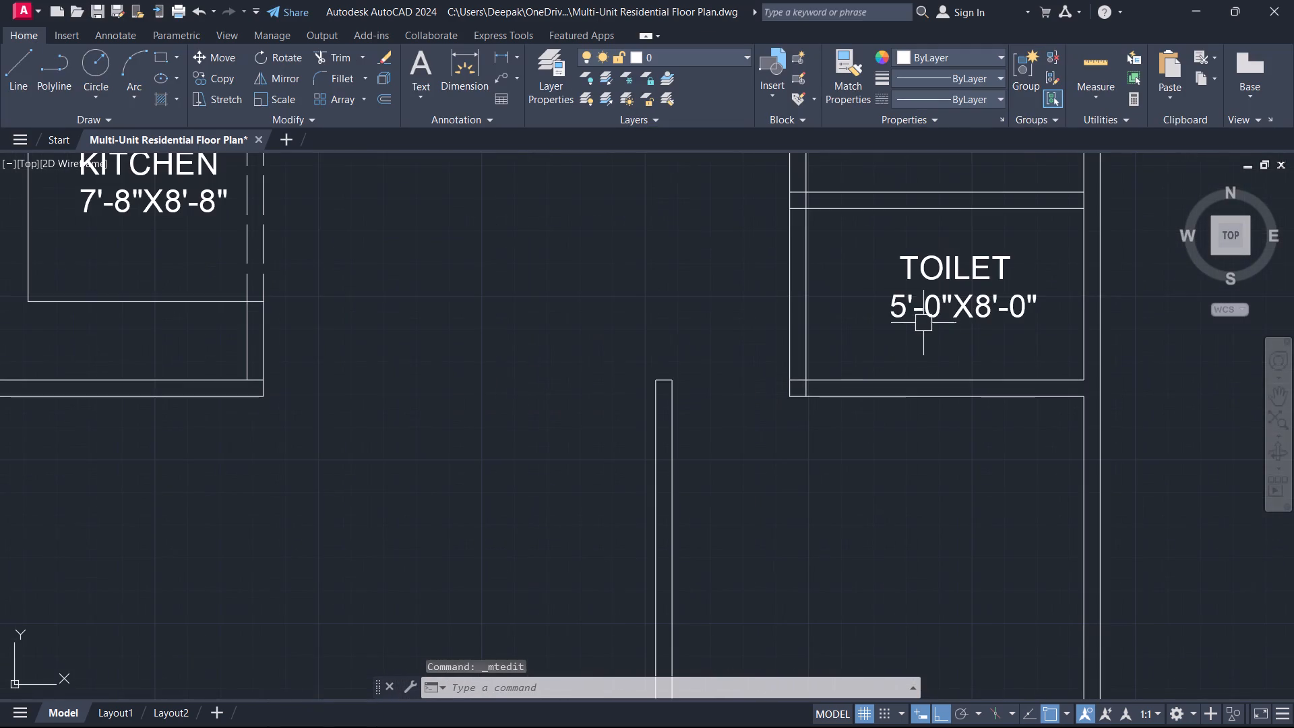
{"action": "left_click", "coordinate": [927, 315]}
{"action": "key", "text": "c"}
{"action": "type", "text": "O"}
{"action": "key", "text": "space"}
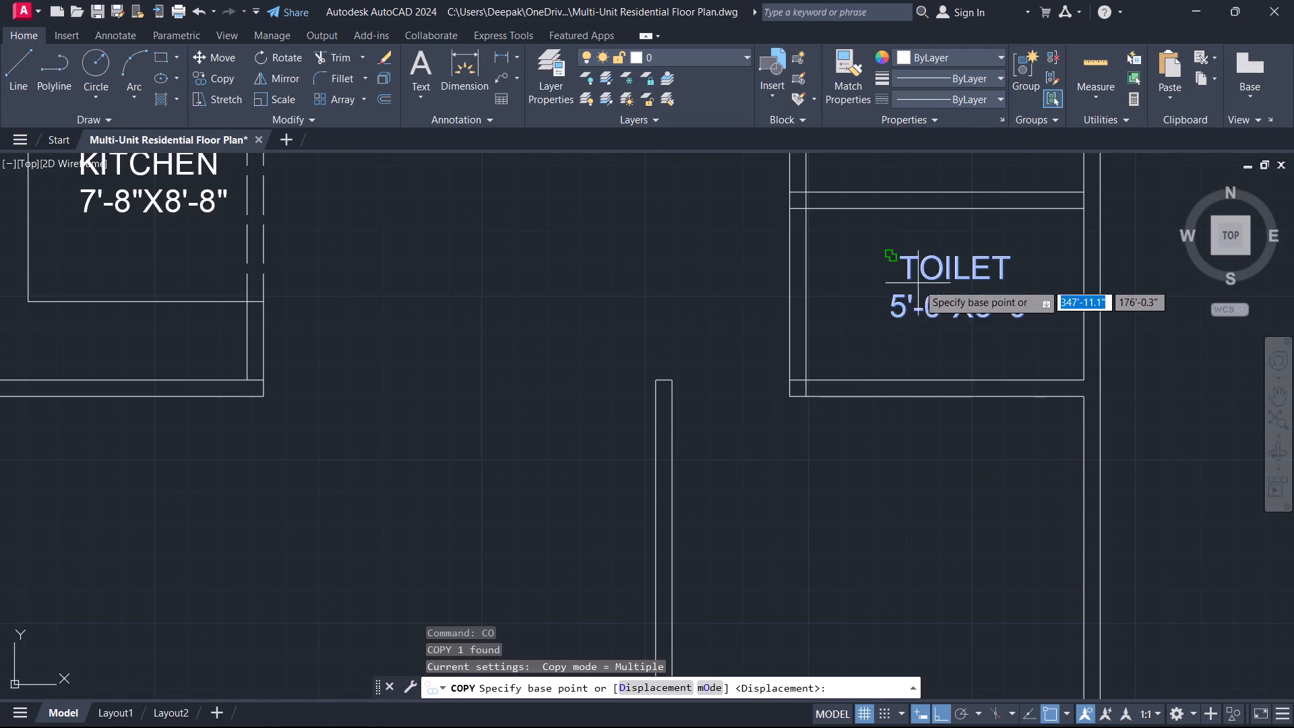
{"action": "left_click", "coordinate": [921, 281]}
{"action": "scroll", "coordinate": [869, 510], "scroll_direction": "down", "scroll_amount": 1}
{"action": "middle_click_drag", "start_coordinate": [865, 509], "coordinate": [813, 356]}
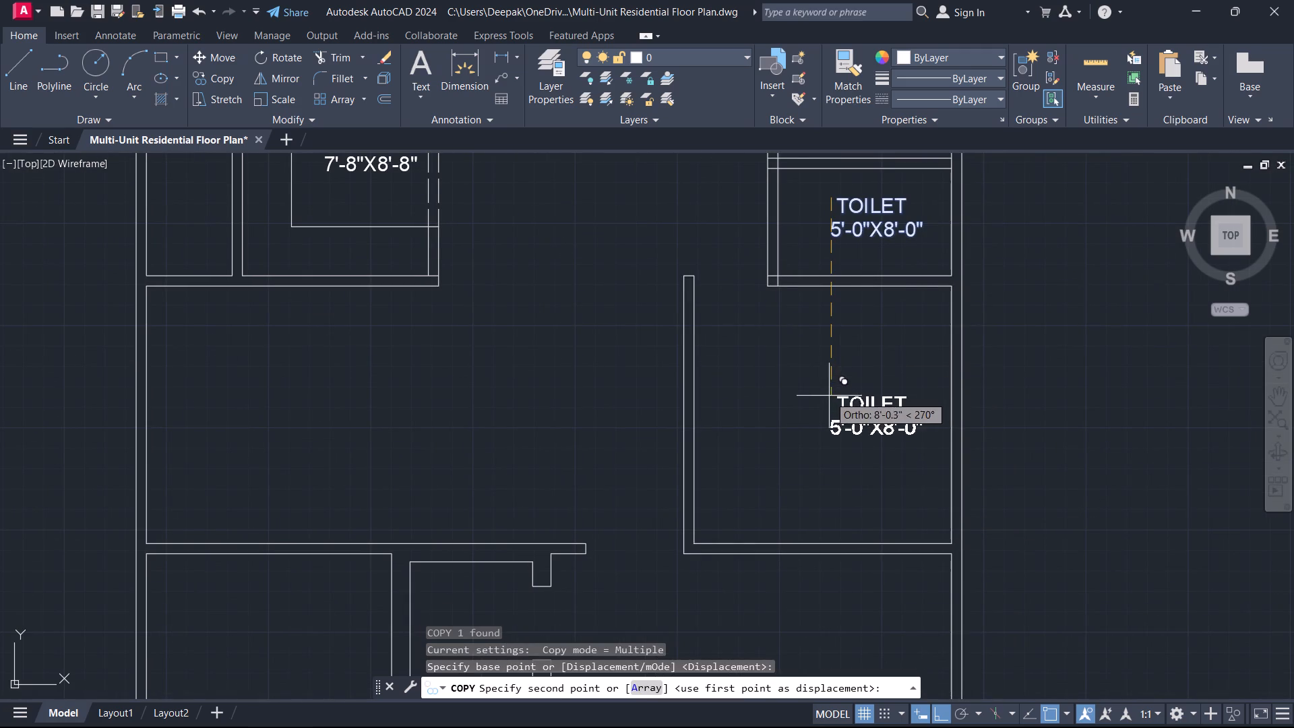
{"action": "left_click", "coordinate": [829, 396]}
{"action": "key", "text": "Escape"}
Move the copied label horizontally west to centre it between the larger room's side walls.
{"action": "left_click", "coordinate": [884, 425]}
{"action": "type", "text": "M"}
{"action": "key", "text": "space"}
{"action": "left_click", "coordinate": [862, 406]}
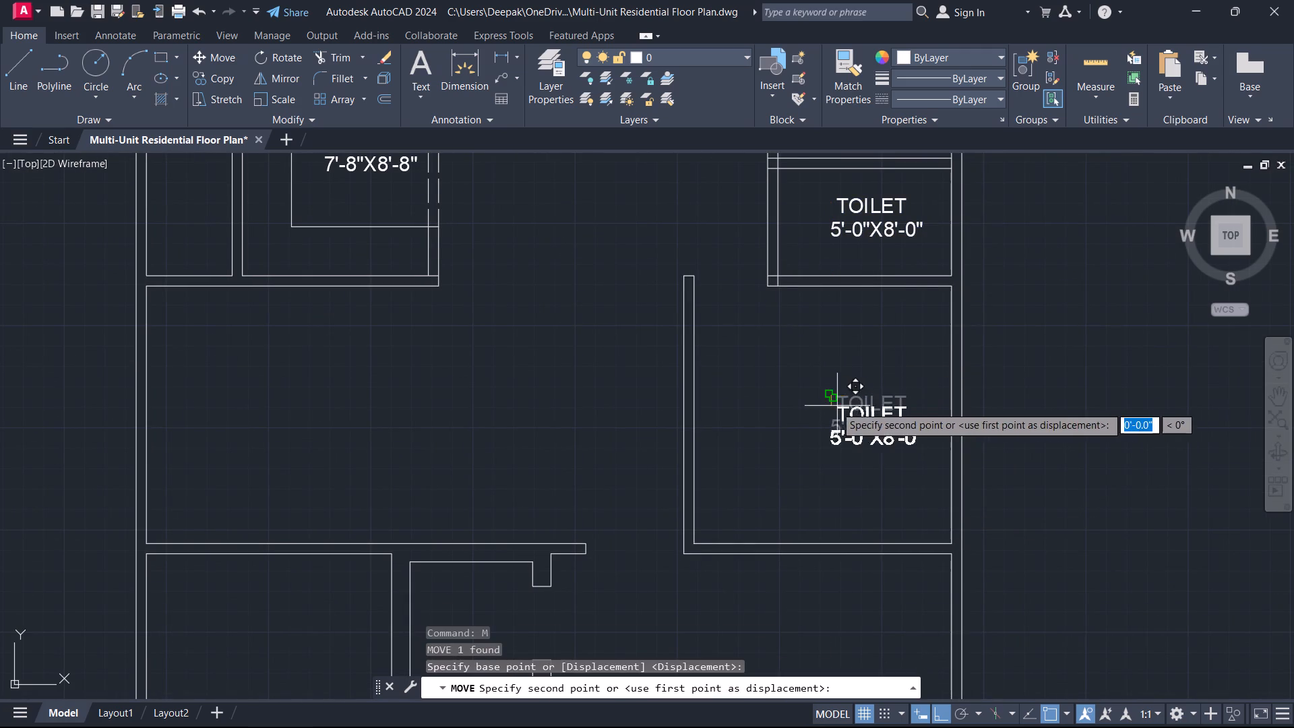
{"action": "left_click", "coordinate": [778, 406]}
{"action": "key", "text": "Escape"}
Replace the copied label's text with BEDROOM and begin a second line.
{"action": "double_click", "coordinate": [824, 400]}
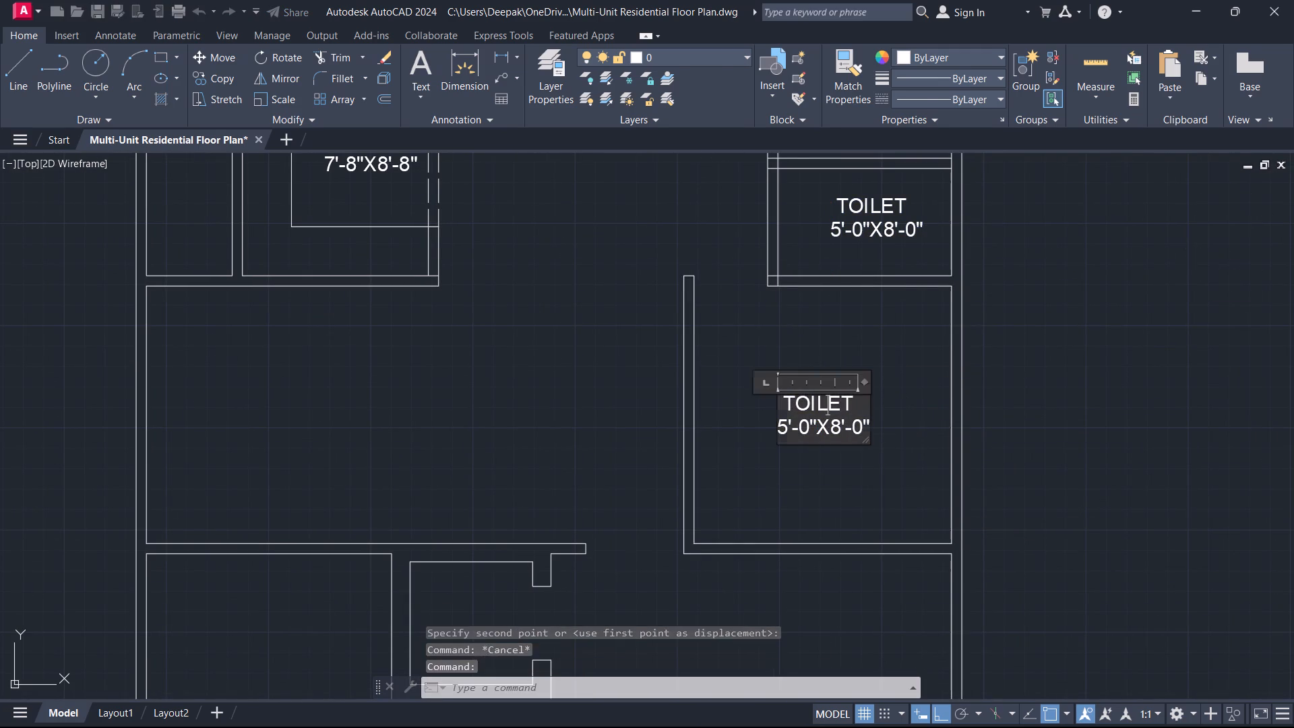
{"action": "scroll", "coordinate": [842, 403], "scroll_direction": "up", "scroll_amount": 1}
{"action": "left_click_drag", "start_coordinate": [856, 408], "coordinate": [853, 409]}
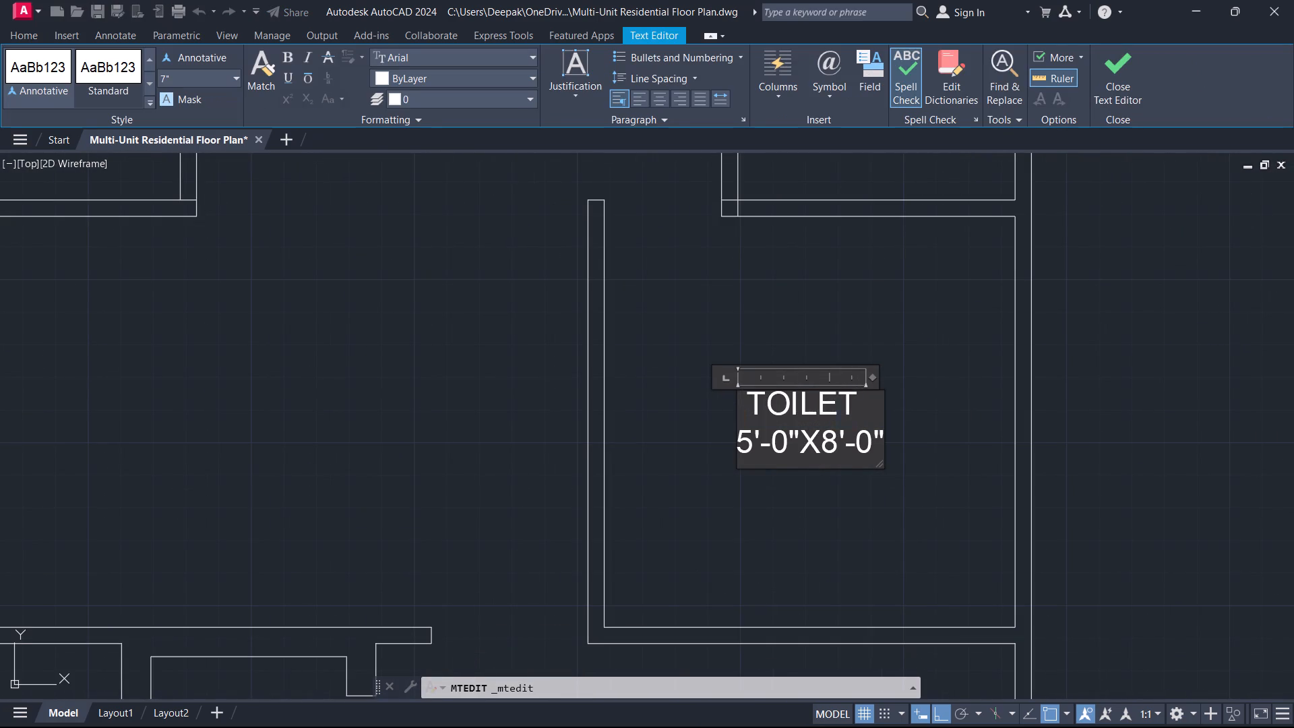
{"action": "left_click_drag", "start_coordinate": [853, 409], "coordinate": [705, 396]}
{"action": "key", "text": "ctrl+a"}
{"action": "type", "text": "BED"}
{"action": "type", "text": "ROOM"}
{"action": "key", "text": "Return"}
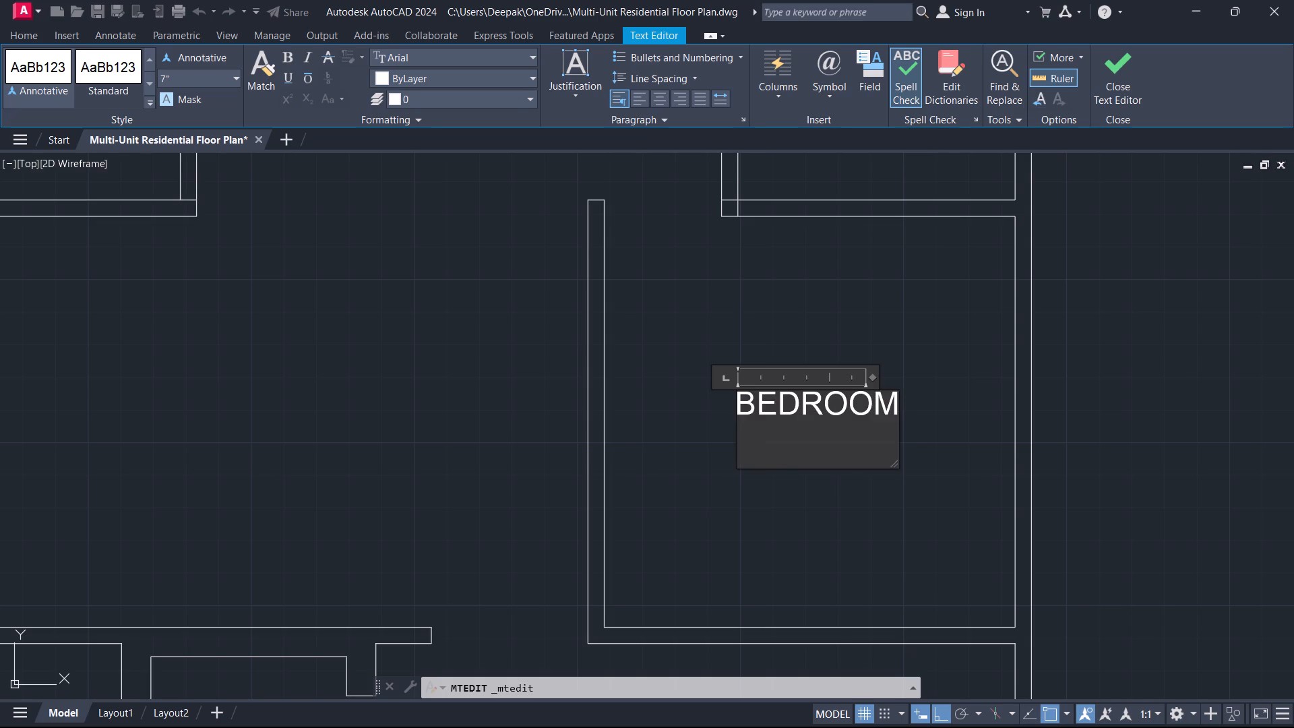
Enter 10'-6" as the first dimension on the bedroom label's second line.
{"action": "key", "text": "1"}
{"action": "key", "text": "0"}
{"action": "key", "text": "minus"}
{"action": "key", "text": "BackSpace"}
{"action": "key", "text": "shift+quotedbl"}
{"action": "key", "text": "minus"}
{"action": "key", "text": "6"}
{"action": "key", "text": "shift+quotedbl"}
{"action": "key", "text": "Up"}
{"action": "key", "text": "Down"}
{"action": "key", "text": "Left"}
{"action": "key", "text": "Left"}
{"action": "key", "text": "Left"}
{"action": "key", "text": "BackSpace"}
{"action": "key", "text": "1"}
{"action": "key", "text": "BackSpace"}
{"action": "key", "text": "apostrophe"}
Complete the bedroom label's second line with X12'-0" and finish editing the text.
{"action": "left_click", "coordinate": [831, 433]}
{"action": "key", "text": "x"}
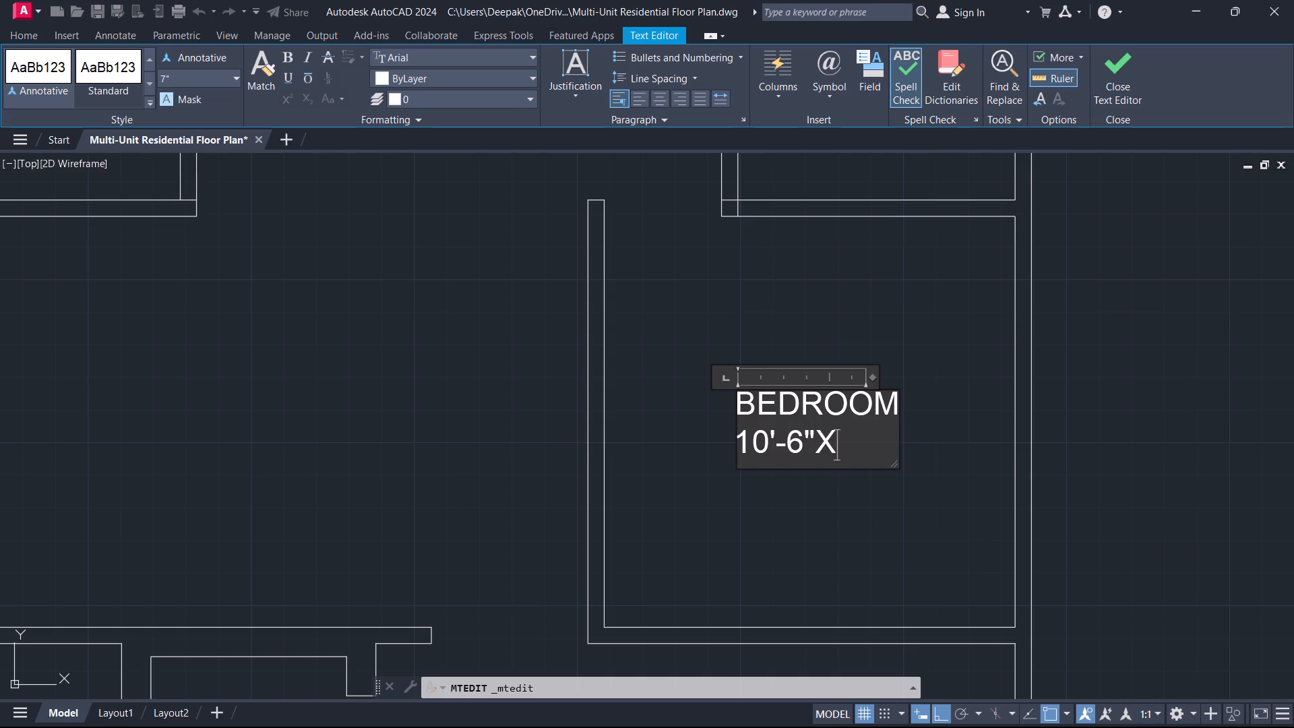
{"action": "type", "text": "12"}
{"action": "key", "text": "apostrophe"}
{"action": "type", "text": "-0"}
{"action": "key", "text": "shift+quotedbl"}
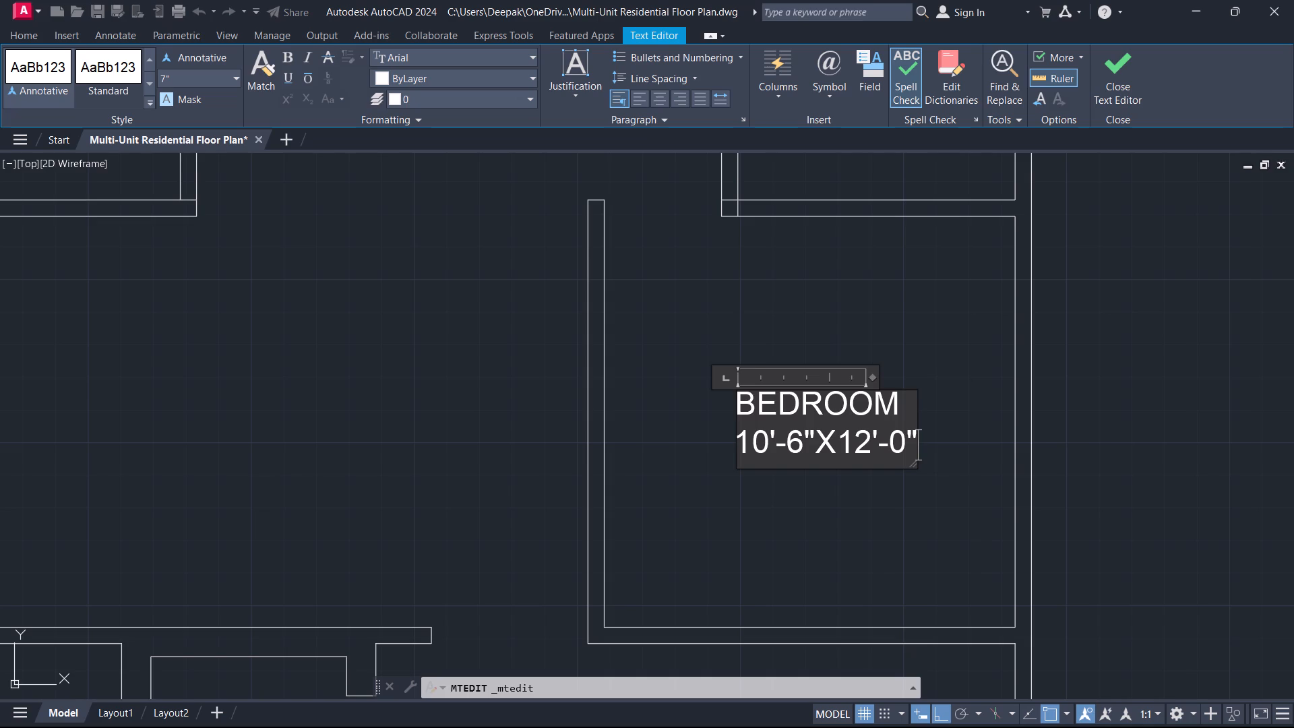
{"action": "key", "text": "ctrl+a"}
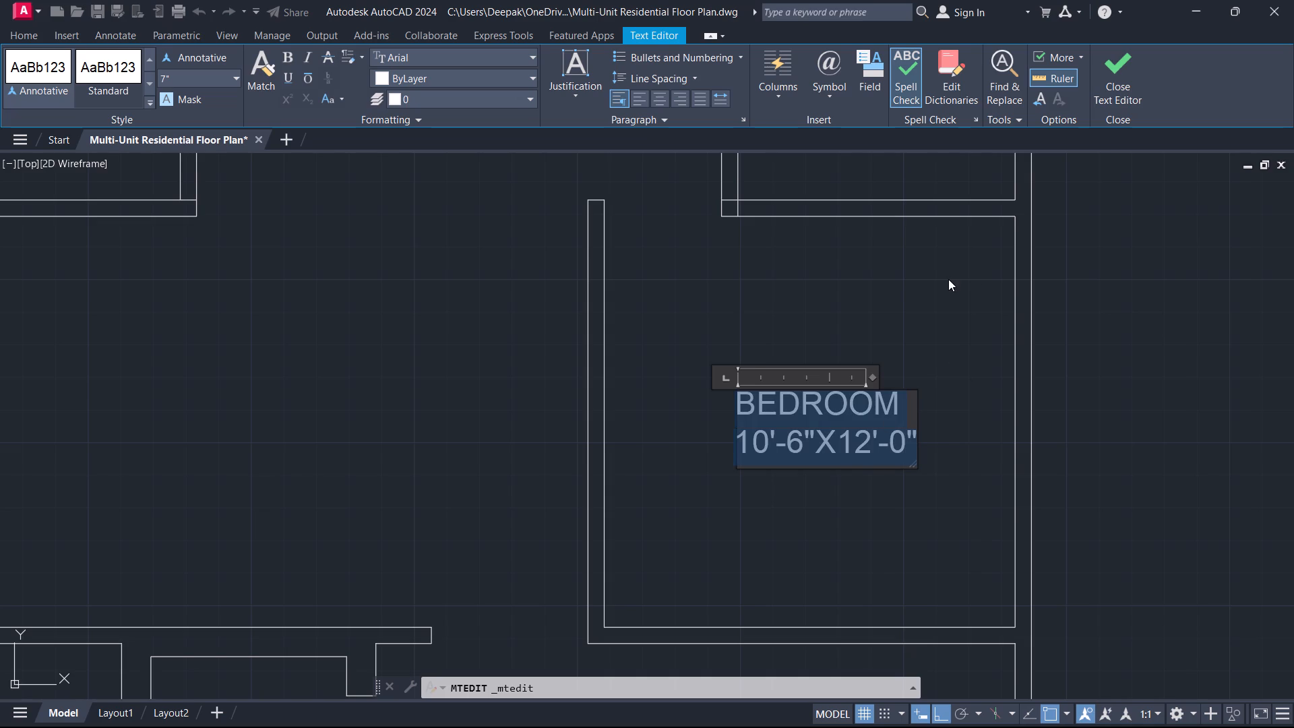
{"action": "left_click", "coordinate": [1122, 95]}
Offset the inner line of the east wall 3'6" westward in the room south of the bedroom.
{"action": "scroll", "coordinate": [968, 259], "scroll_direction": "down", "scroll_amount": 3}
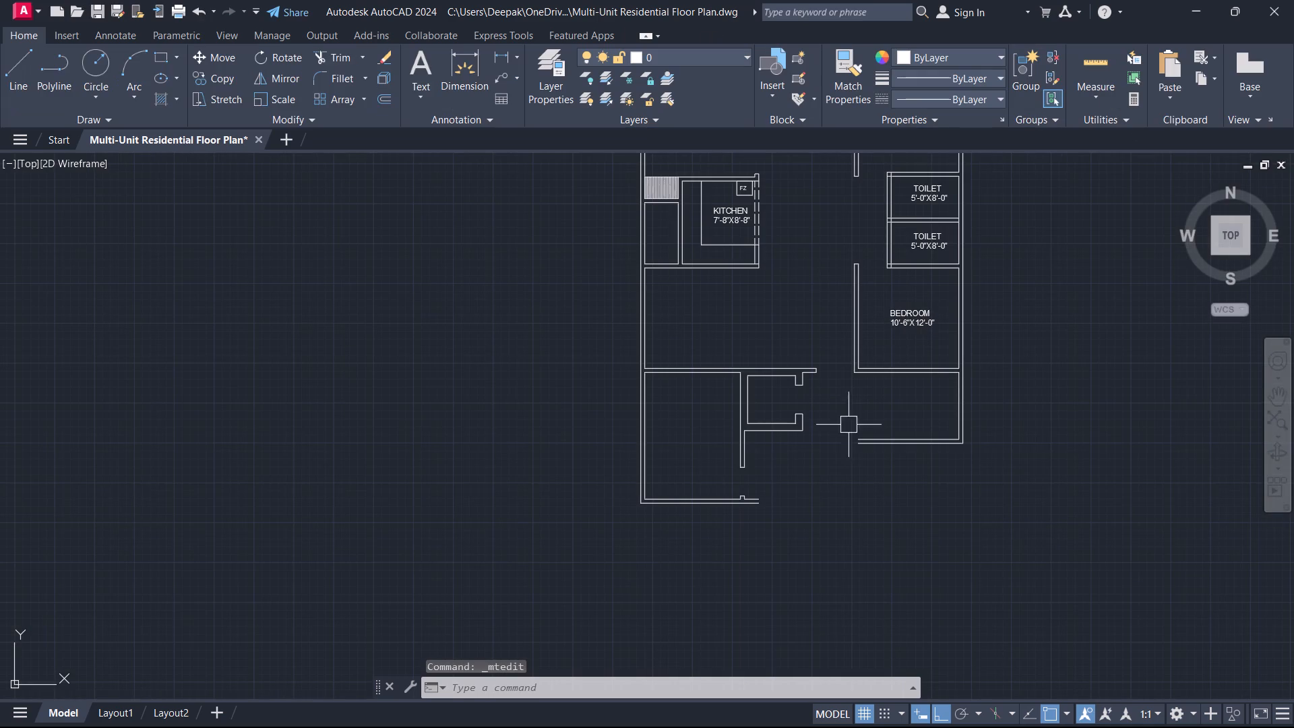
{"action": "scroll", "coordinate": [855, 436], "scroll_direction": "up", "scroll_amount": 2}
{"action": "type", "text": "O"}
{"action": "key", "text": "space"}
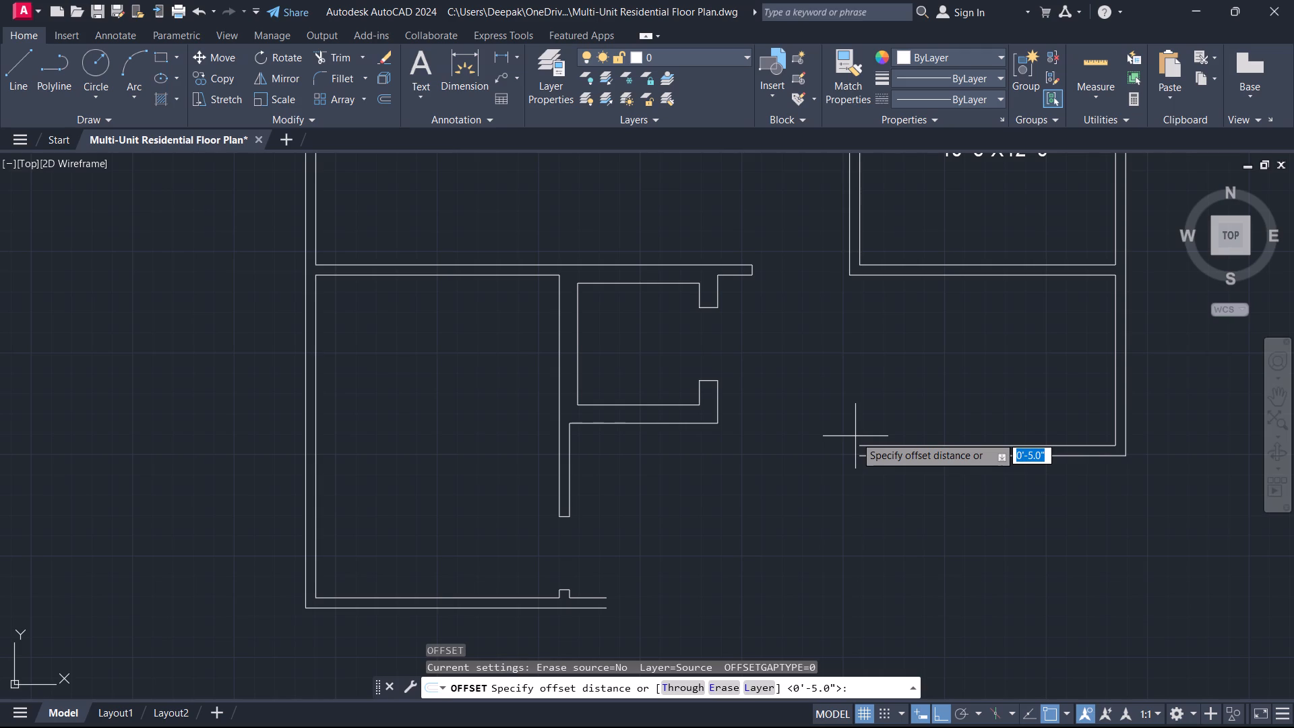
{"action": "key", "text": "3"}
{"action": "key", "text": "6"}
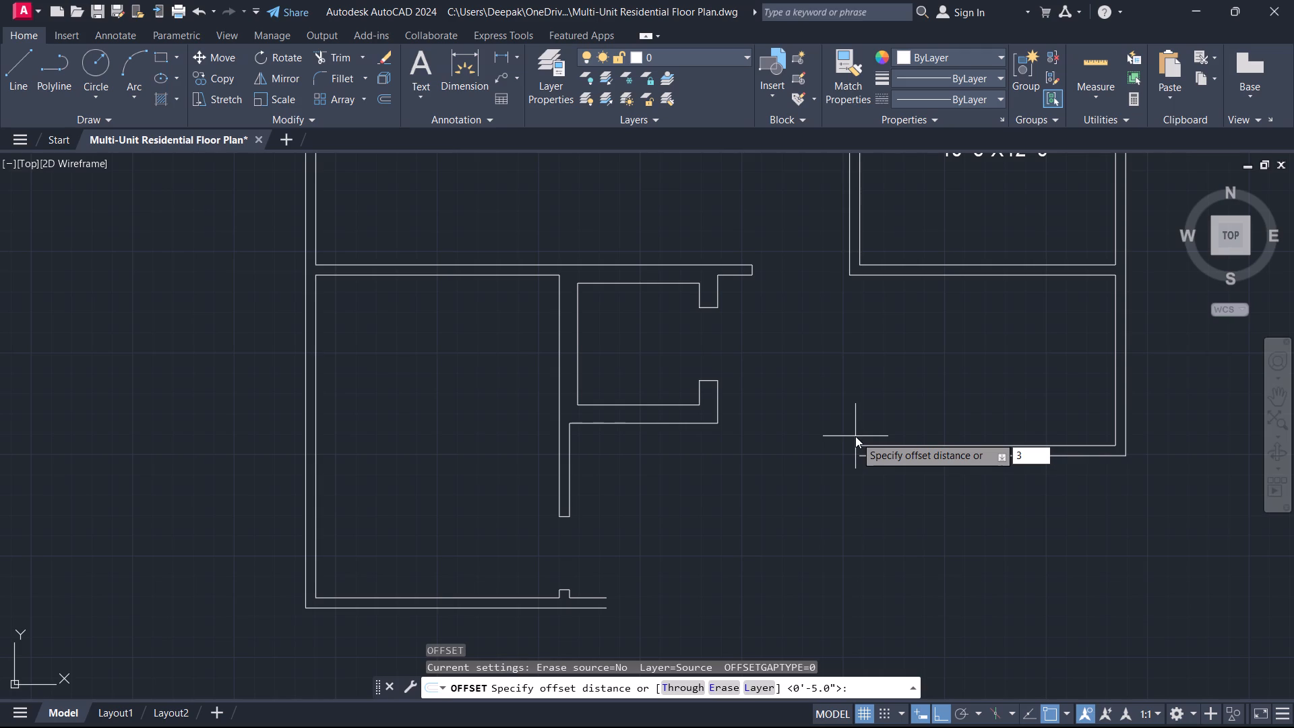
{"action": "key", "text": "BackSpace"}
{"action": "key", "text": "apostrophe"}
{"action": "key", "text": "6"}
{"action": "key", "text": "Return"}
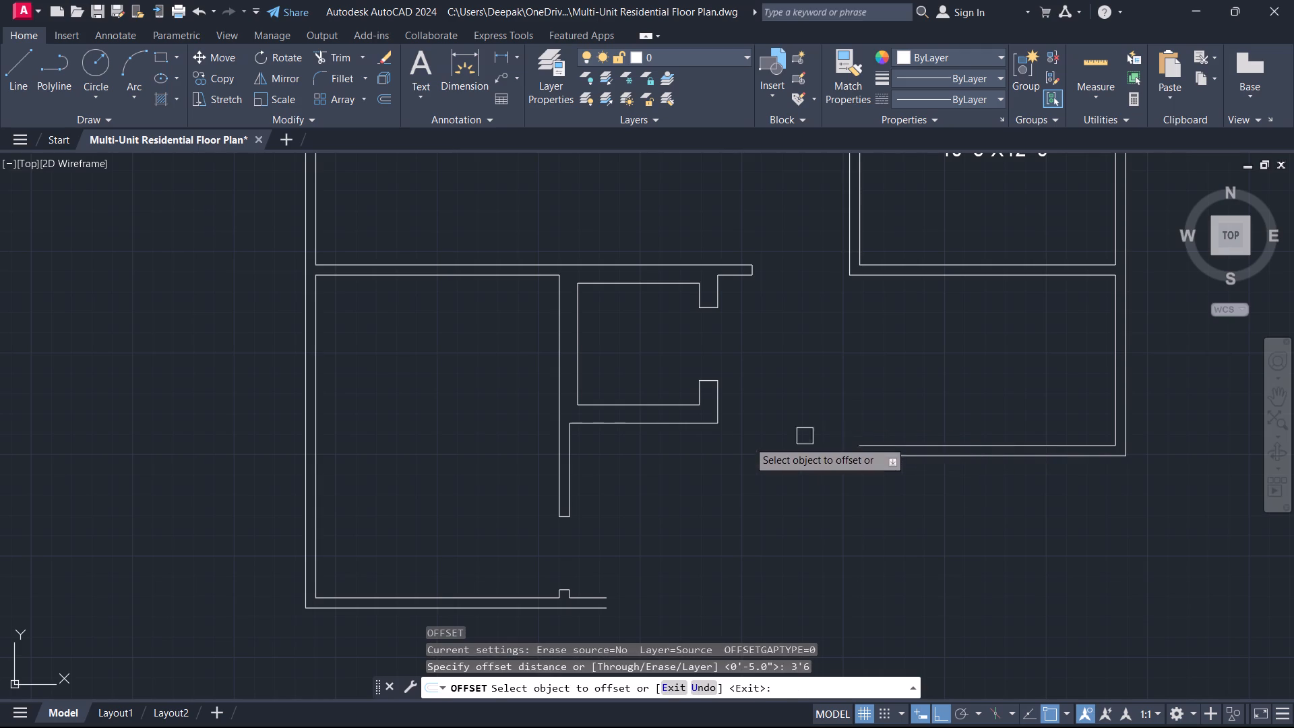
{"action": "left_click_drag", "start_coordinate": [1114, 382], "coordinate": [1106, 380]}
{"action": "left_click", "coordinate": [1059, 368]}
{"action": "key", "text": "Escape"}
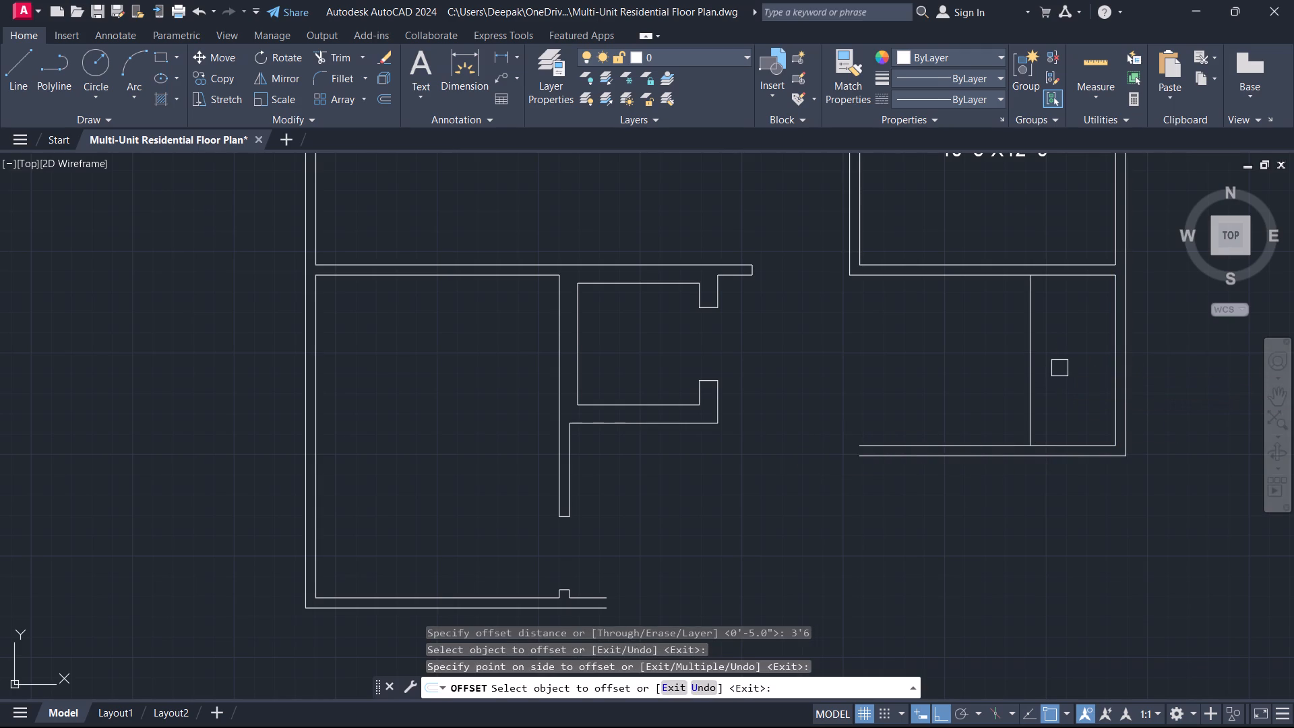
Offset the new vertical line 10" westward seven times in multiple mode to make the stair treads.
{"action": "type", "text": "O"}
{"action": "key", "text": "space"}
{"action": "type", "text": "10"}
{"action": "key", "text": "Return"}
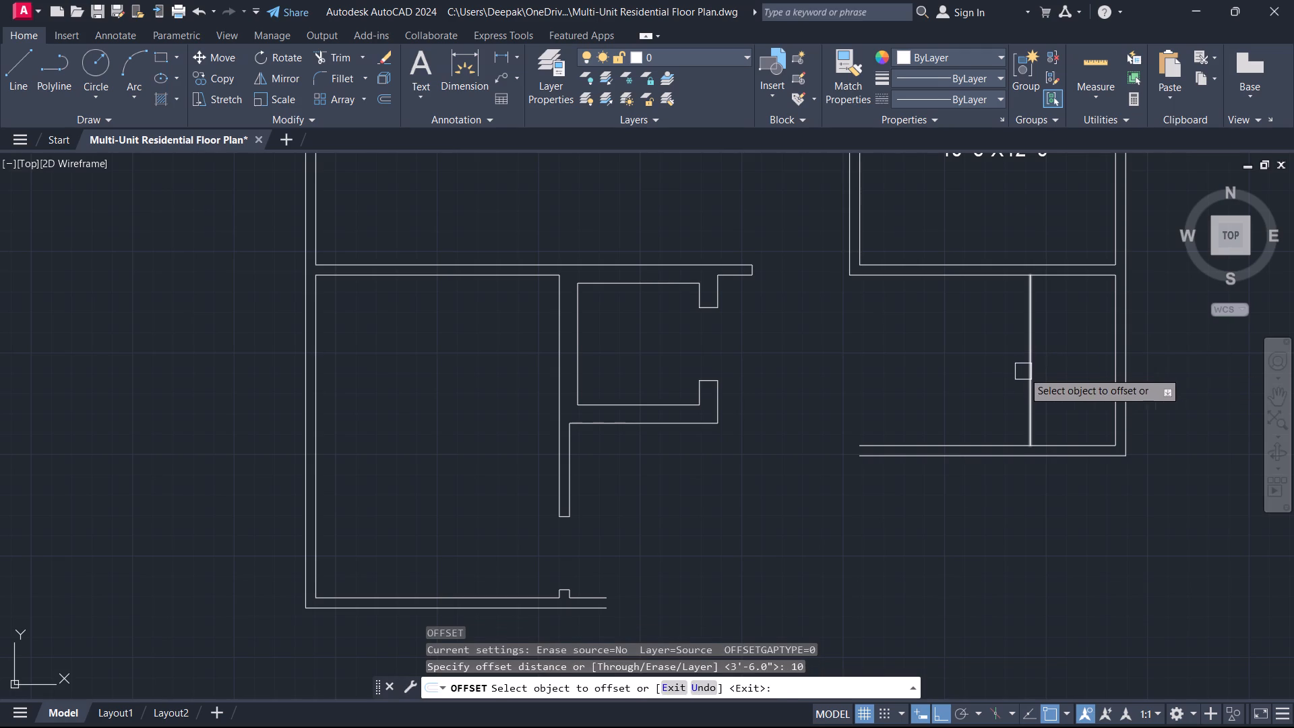
{"action": "left_click", "coordinate": [1030, 375]}
{"action": "type", "text": "M"}
{"action": "key", "text": "space"}
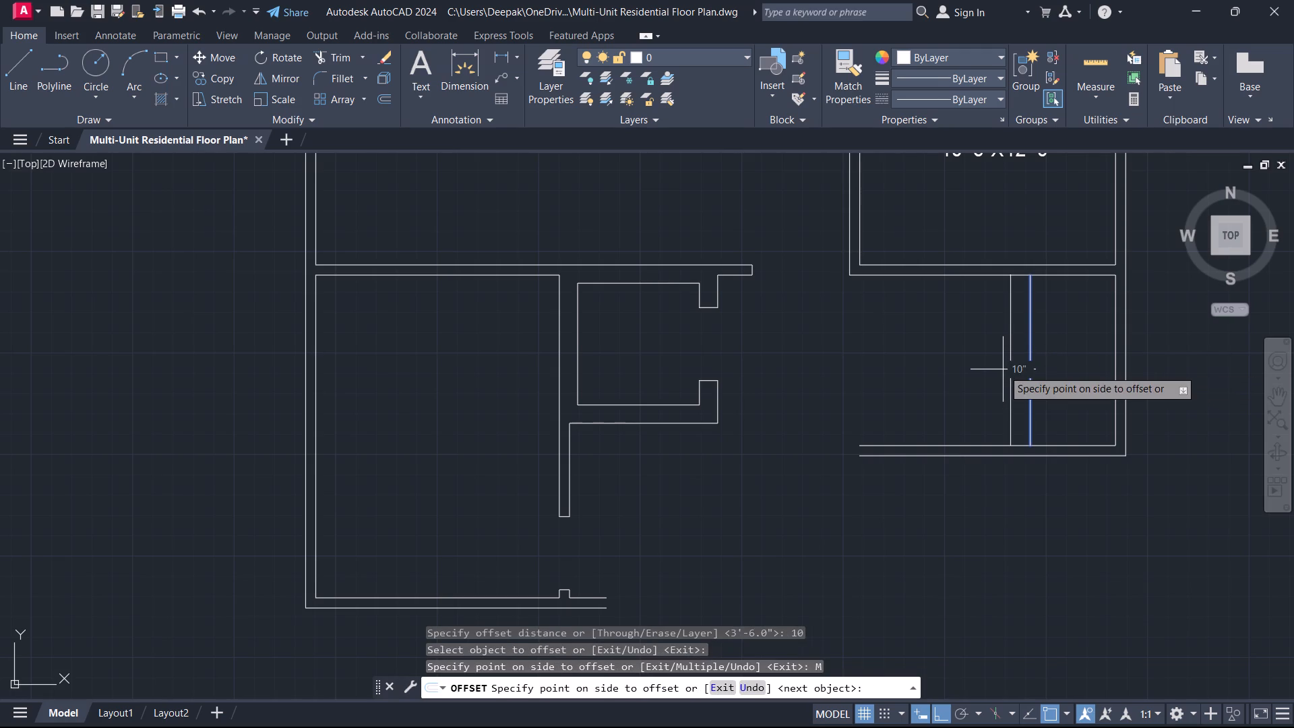
{"action": "left_click", "coordinate": [1003, 369]}
{"action": "left_click", "coordinate": [961, 371]}
{"action": "left_click", "coordinate": [948, 373]}
{"action": "left_click", "coordinate": [926, 380]}
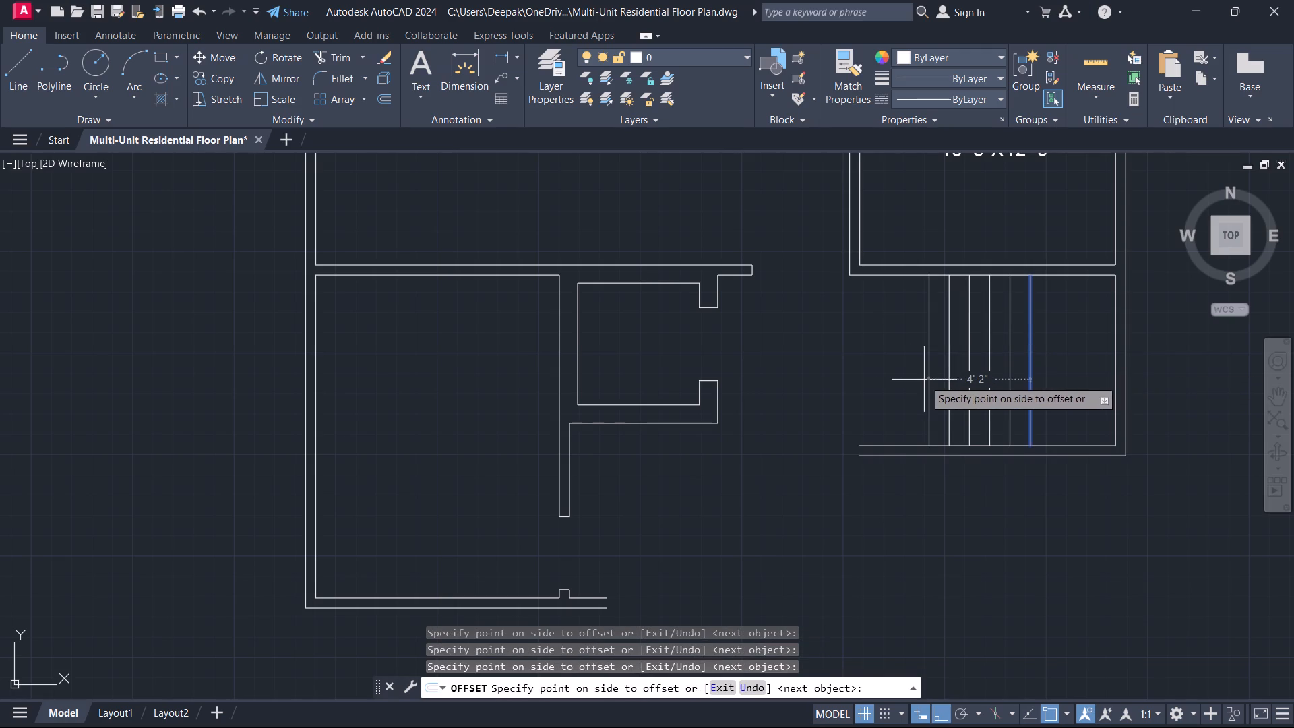
{"action": "left_click", "coordinate": [897, 379]}
{"action": "left_click", "coordinate": [878, 377]}
{"action": "left_click", "coordinate": [854, 375]}
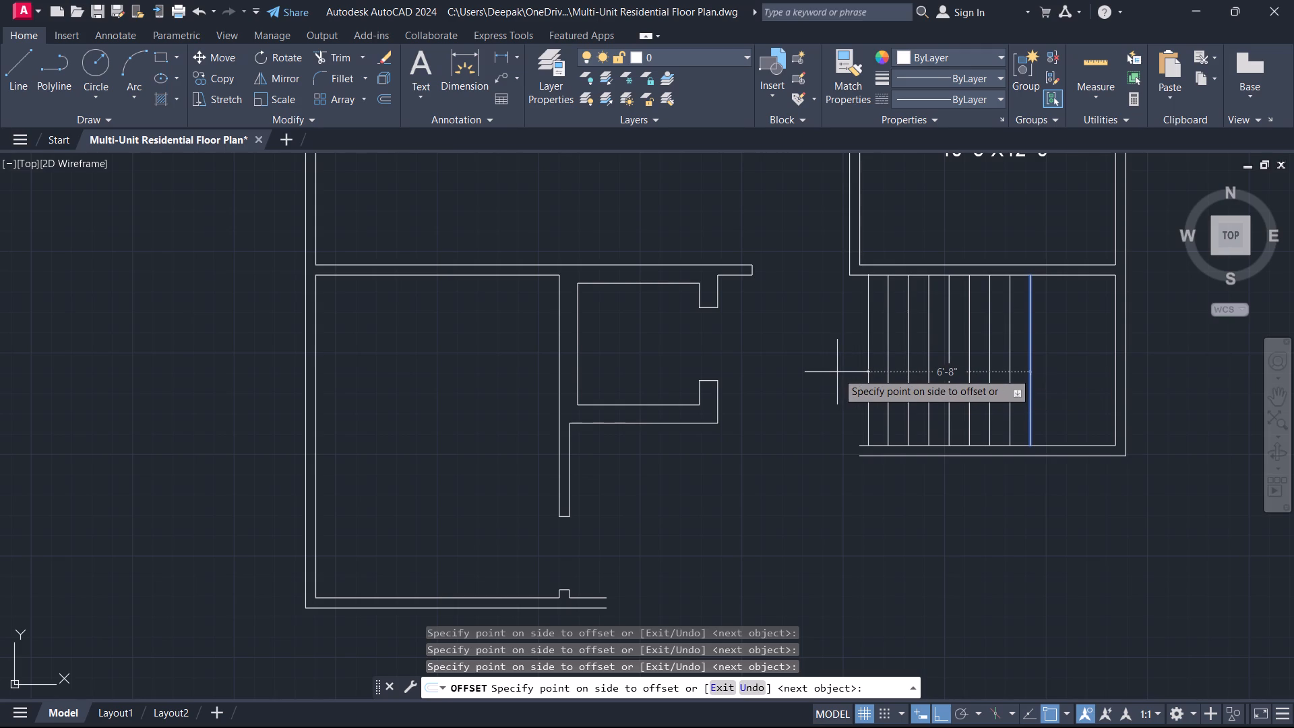
{"action": "key", "text": "Escape"}
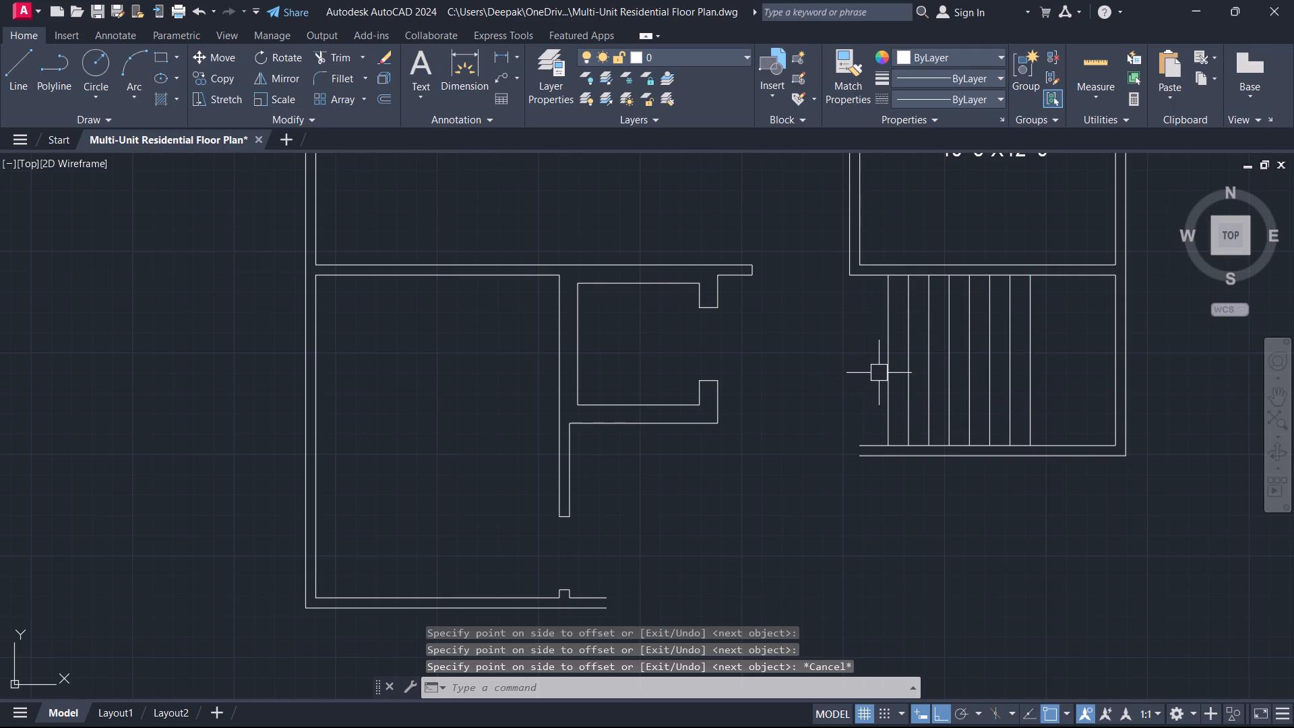
Offset the westernmost tread line another 10" to the west.
{"action": "type", "text": "O"}
{"action": "key", "text": "space"}
{"action": "key", "text": "space"}
{"action": "left_click", "coordinate": [885, 371]}
{"action": "left_click", "coordinate": [846, 365]}
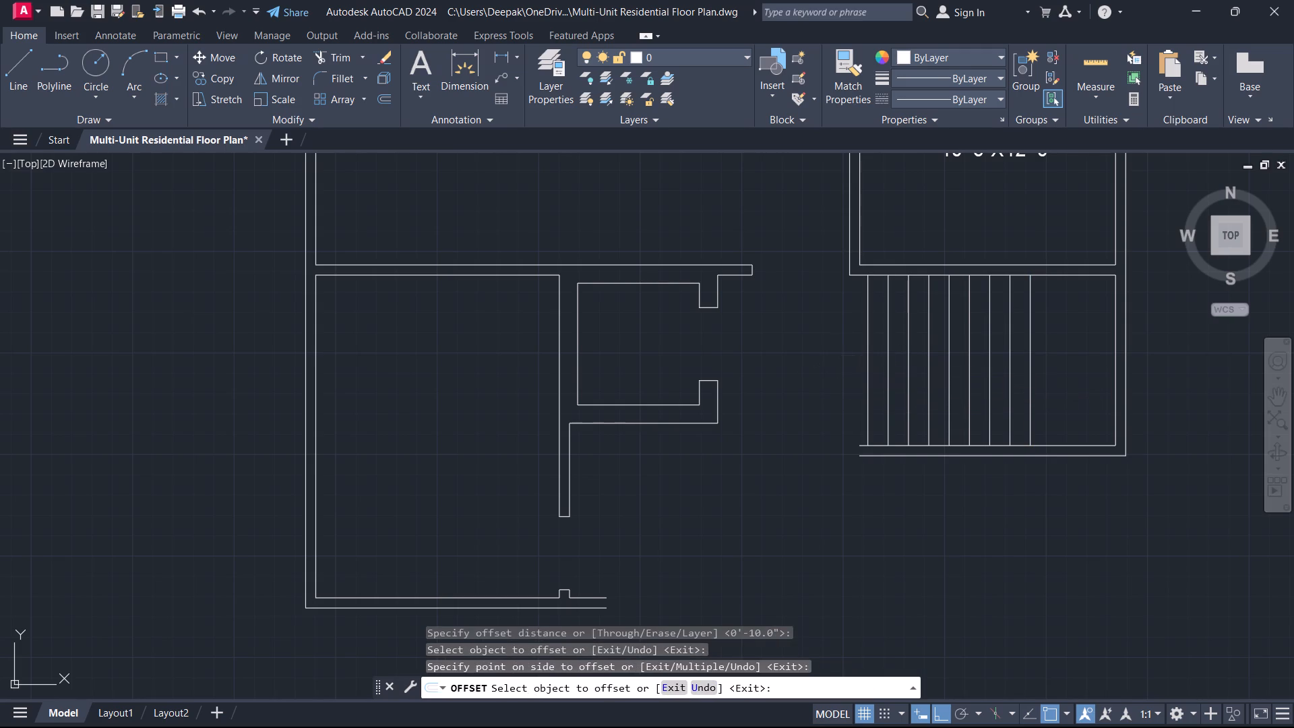
{"action": "key", "text": "Escape"}
Draw a horizontal line from the westernmost tread's midpoint across the stairs, slightly past the easternmost tread.
{"action": "type", "text": "L"}
{"action": "key", "text": "space"}
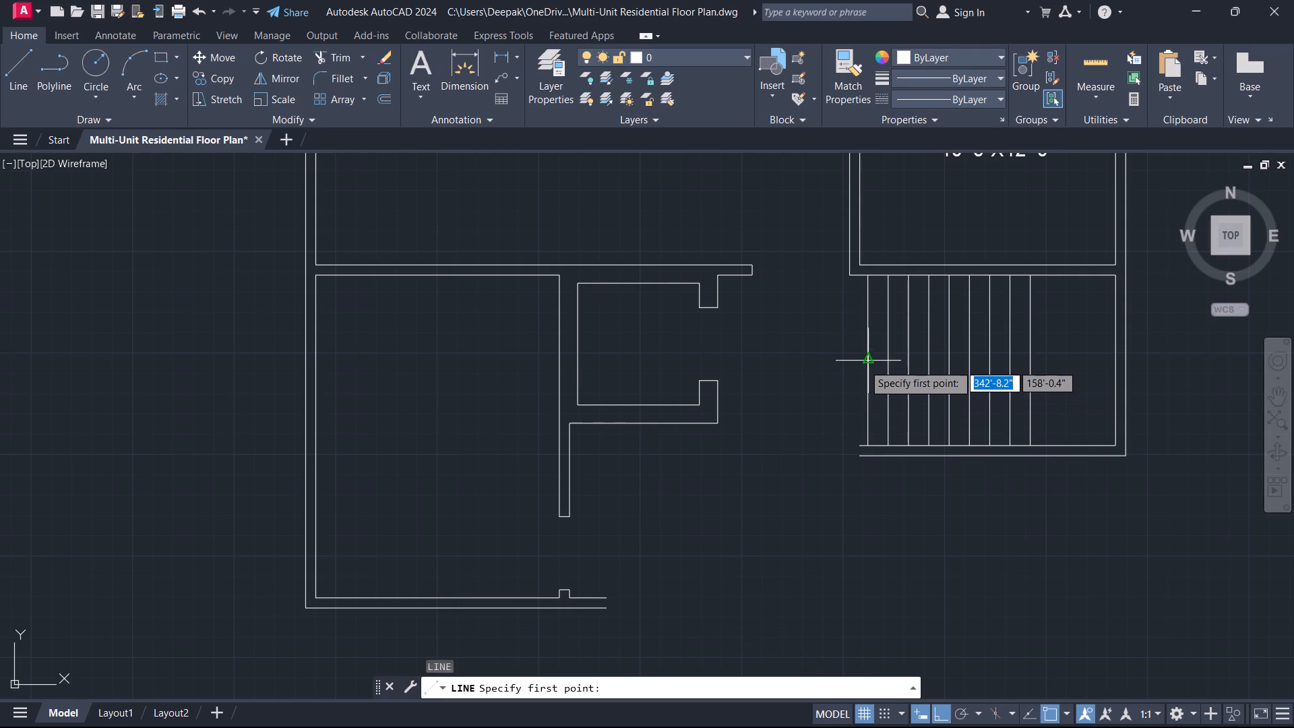
{"action": "left_click", "coordinate": [867, 361]}
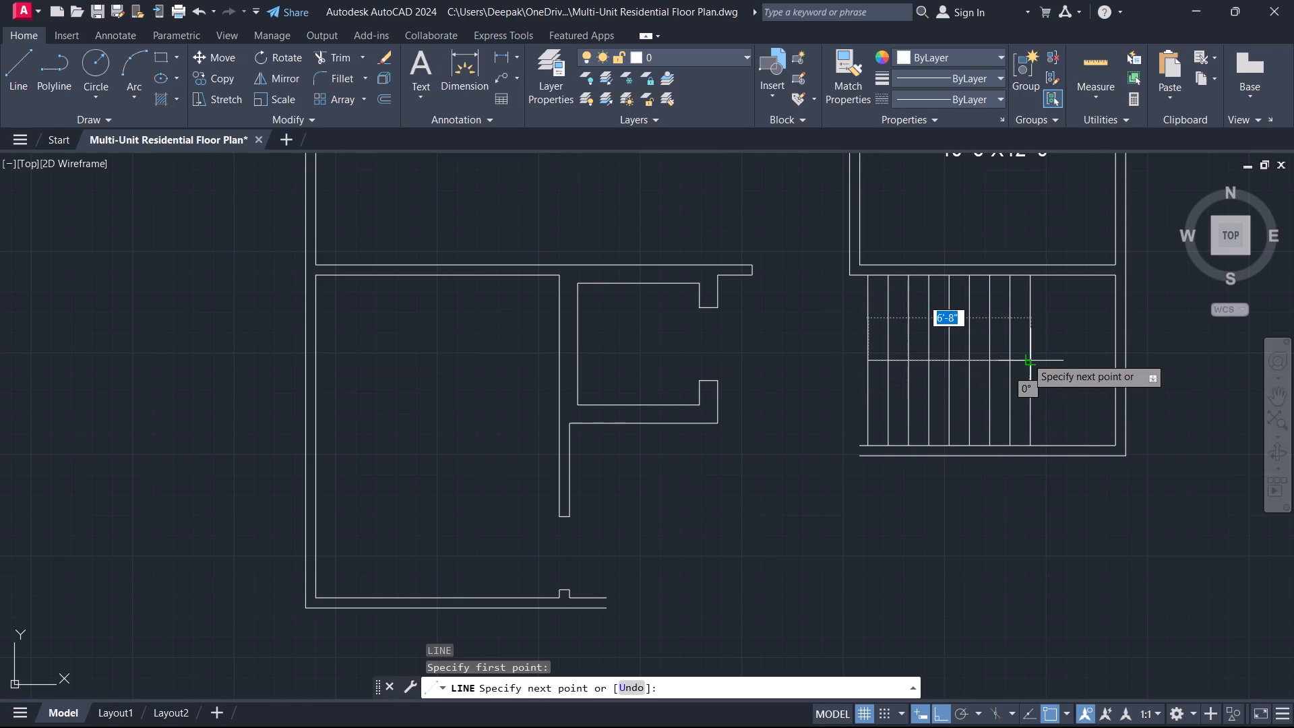
{"action": "left_click", "coordinate": [1047, 364]}
{"action": "key", "text": "Escape"}
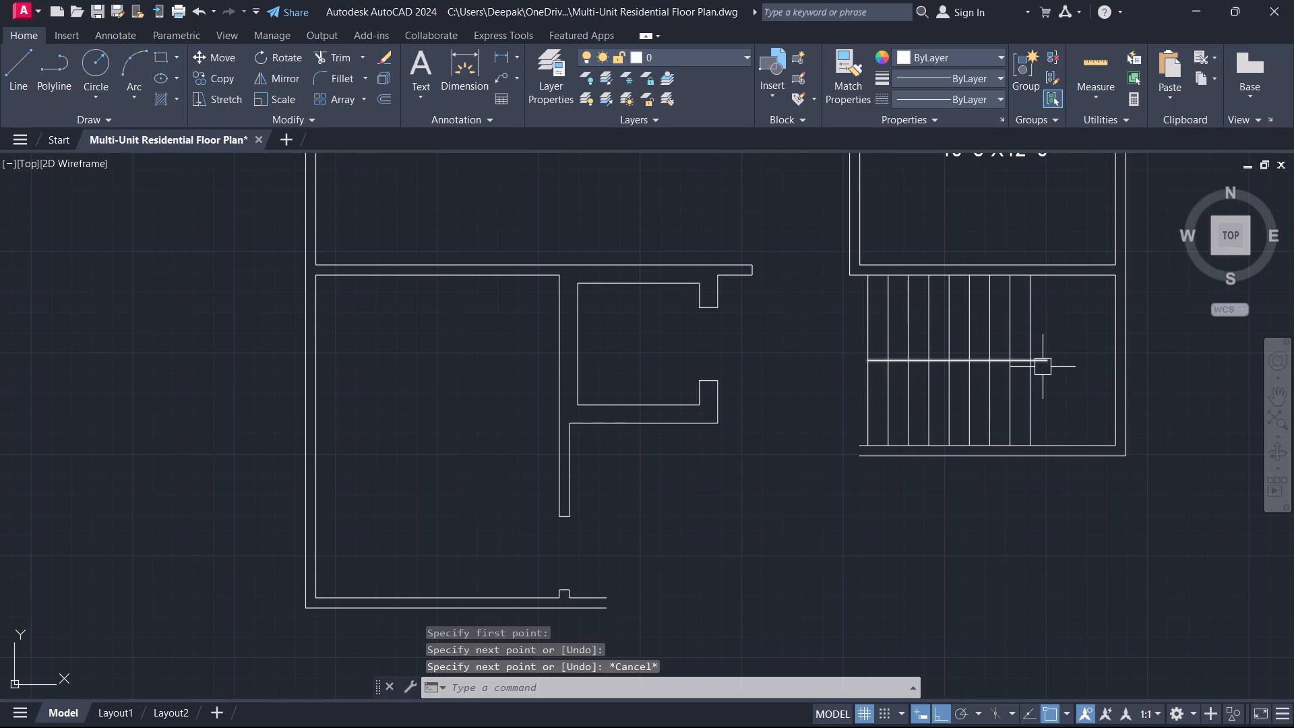
Trim the stair centre line's overhang beyond the easternmost tread.
{"action": "type", "text": "TR"}
{"action": "key", "text": "space"}
{"action": "scroll", "coordinate": [1042, 367], "scroll_direction": "up", "scroll_amount": 3}
{"action": "left_click", "coordinate": [1037, 354]}
{"action": "left_click", "coordinate": [1005, 297]}
{"action": "key", "text": "Escape"}
Fillet the bedroom west wall's inner line with the inner line of the stairwell's south wall at radius 0.
{"action": "scroll", "coordinate": [988, 319], "scroll_direction": "down", "scroll_amount": 6}
{"action": "scroll", "coordinate": [944, 376], "scroll_direction": "up", "scroll_amount": 1}
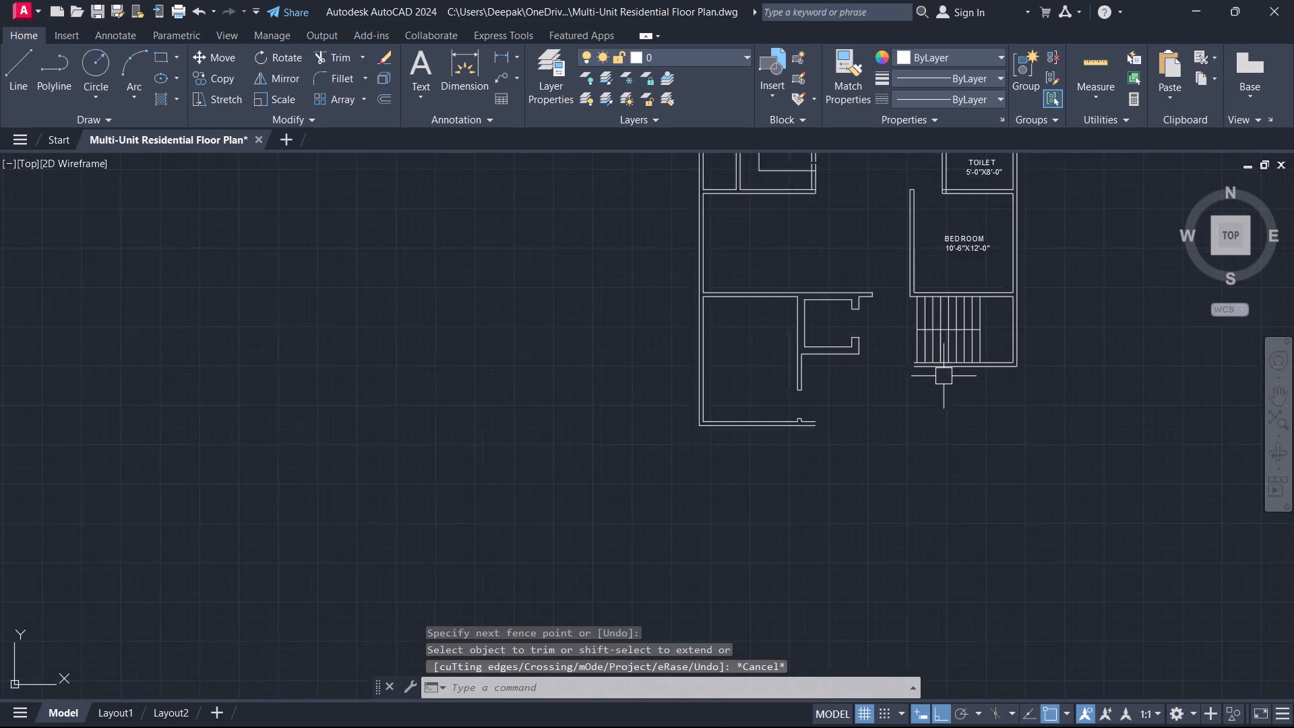
{"action": "scroll", "coordinate": [944, 376], "scroll_direction": "up", "scroll_amount": 2}
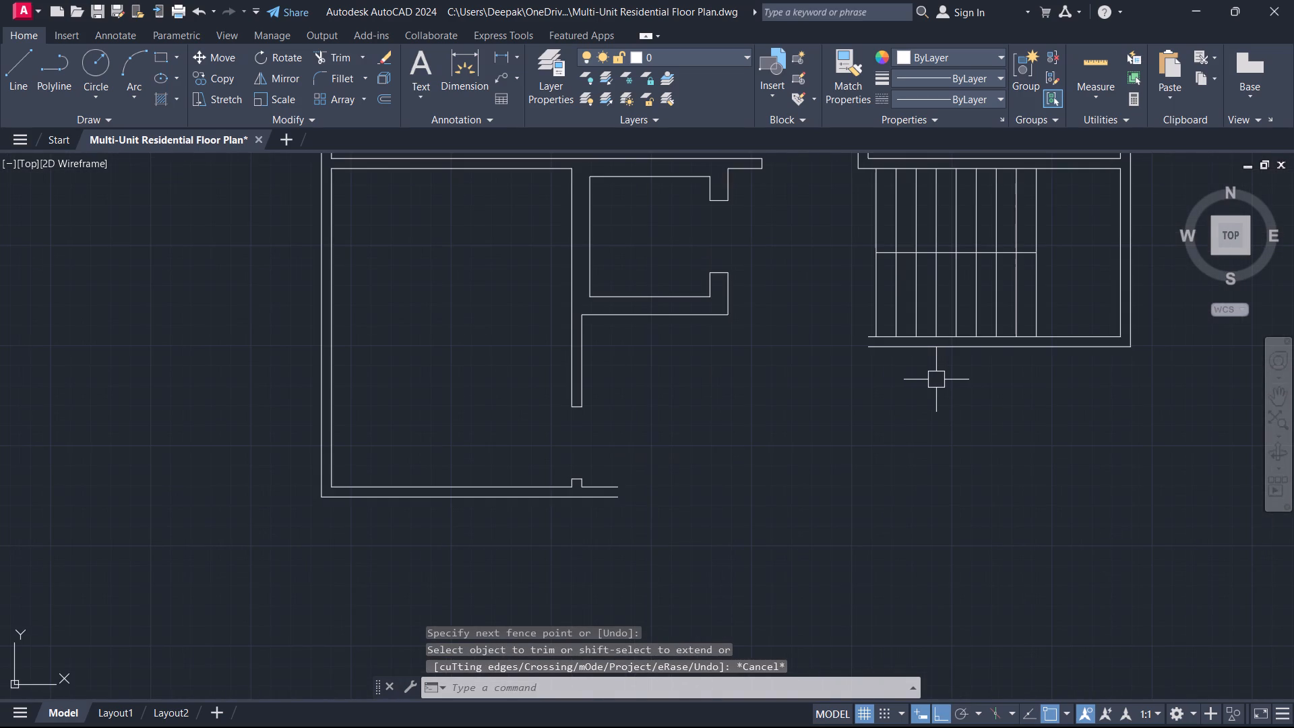
{"action": "scroll", "coordinate": [929, 378], "scroll_direction": "down", "scroll_amount": 2}
{"action": "middle_click_drag", "start_coordinate": [927, 378], "coordinate": [929, 453]}
{"action": "scroll", "coordinate": [927, 378], "scroll_direction": "up", "scroll_amount": 2}
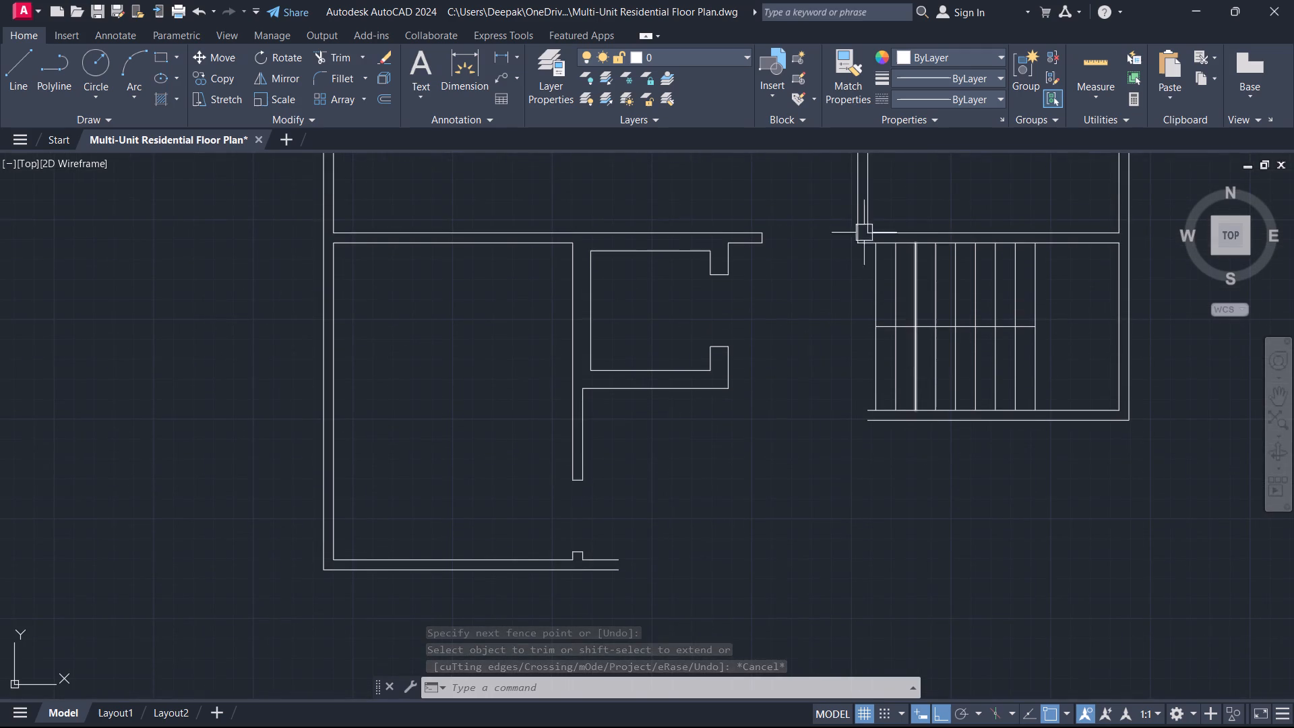
{"action": "key", "text": "f"}
{"action": "key", "text": "space"}
{"action": "left_click", "coordinate": [870, 206]}
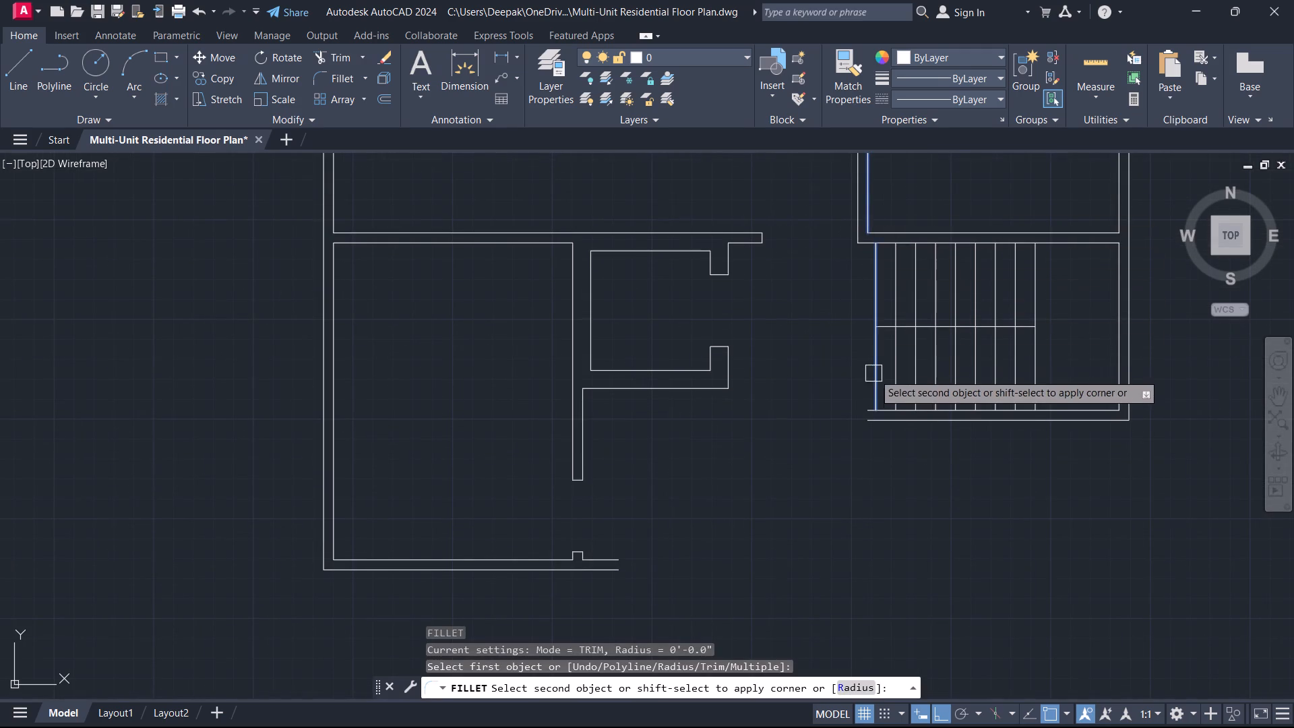
{"action": "scroll", "coordinate": [873, 377], "scroll_direction": "up", "scroll_amount": 2}
{"action": "left_click", "coordinate": [902, 455]}
{"action": "scroll", "coordinate": [863, 369], "scroll_direction": "up", "scroll_amount": 2}
{"action": "scroll", "coordinate": [859, 365], "scroll_direction": "down", "scroll_amount": 3}
{"action": "key", "text": "Escape"}
Fillet the west wall's outer line with the outer line of the stairwell's south wall at radius 0.
{"action": "key", "text": "space"}
{"action": "scroll", "coordinate": [847, 280], "scroll_direction": "up", "scroll_amount": 1}
{"action": "middle_click_drag", "start_coordinate": [847, 280], "coordinate": [826, 453]}
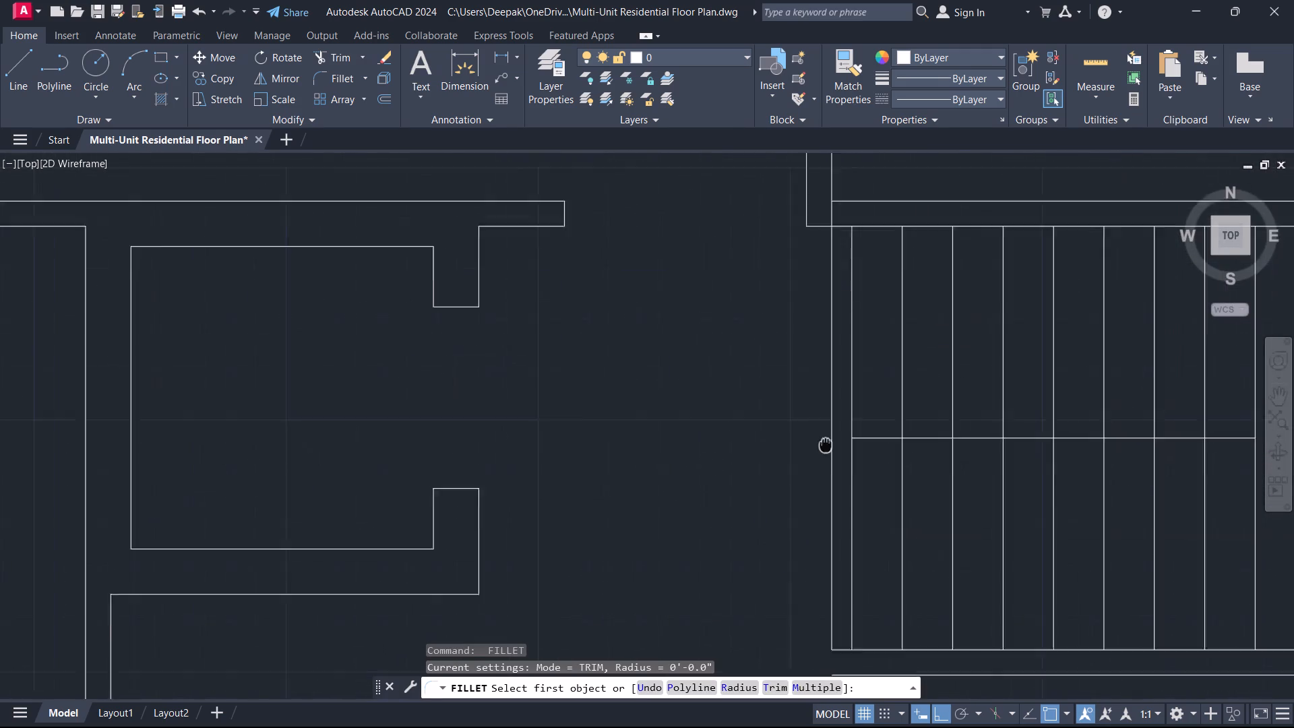
{"action": "middle_click_drag", "start_coordinate": [826, 453], "coordinate": [827, 475]}
{"action": "scroll", "coordinate": [827, 475], "scroll_direction": "down", "scroll_amount": 2}
{"action": "left_click", "coordinate": [814, 345]}
{"action": "middle_click_drag", "start_coordinate": [850, 514], "coordinate": [805, 338]}
{"action": "scroll", "coordinate": [803, 377], "scroll_direction": "up", "scroll_amount": 2}
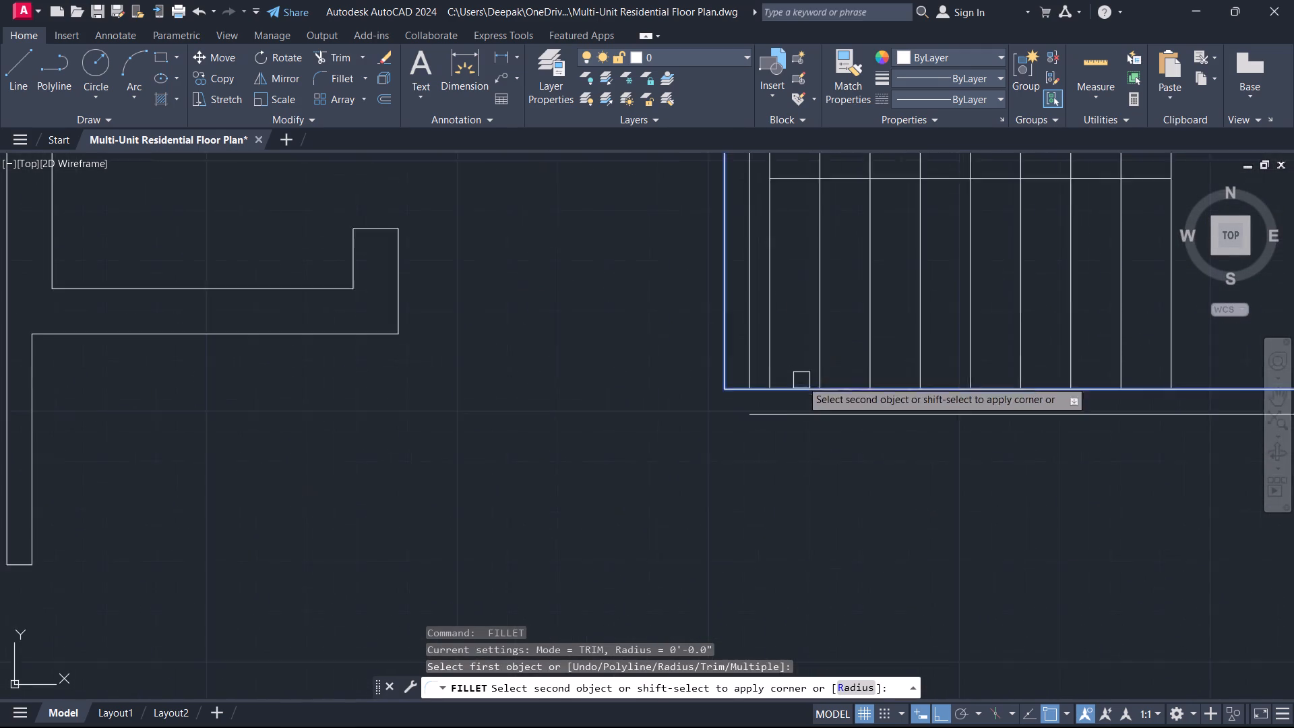
{"action": "scroll", "coordinate": [801, 382], "scroll_direction": "up", "scroll_amount": 1}
{"action": "left_click", "coordinate": [799, 423]}
{"action": "key", "text": "Escape"}
{"action": "key", "text": "Escape"}
{"action": "key", "text": "Escape"}
{"action": "key", "text": "Escape"}
{"action": "key", "text": "Escape"}
{"action": "key", "text": "Escape"}
{"action": "key", "text": "Escape"}
{"action": "key", "text": "Escape"}
{"action": "key", "text": "Escape"}
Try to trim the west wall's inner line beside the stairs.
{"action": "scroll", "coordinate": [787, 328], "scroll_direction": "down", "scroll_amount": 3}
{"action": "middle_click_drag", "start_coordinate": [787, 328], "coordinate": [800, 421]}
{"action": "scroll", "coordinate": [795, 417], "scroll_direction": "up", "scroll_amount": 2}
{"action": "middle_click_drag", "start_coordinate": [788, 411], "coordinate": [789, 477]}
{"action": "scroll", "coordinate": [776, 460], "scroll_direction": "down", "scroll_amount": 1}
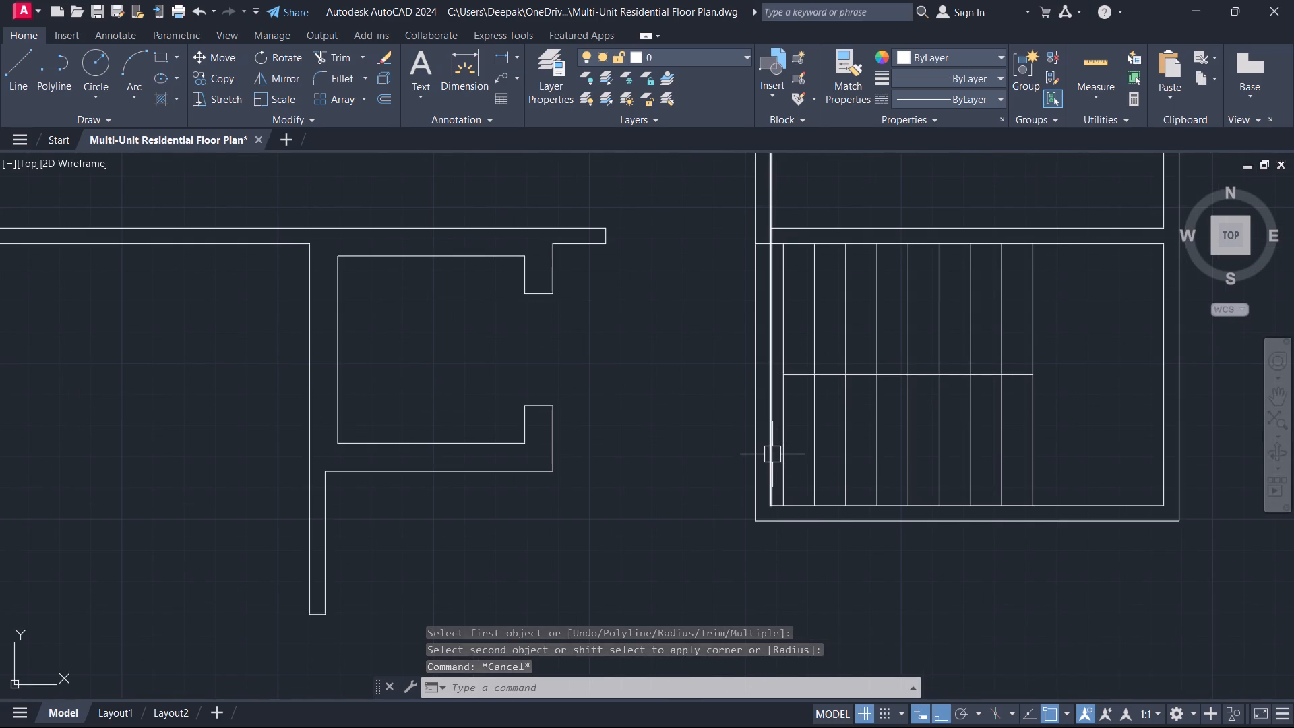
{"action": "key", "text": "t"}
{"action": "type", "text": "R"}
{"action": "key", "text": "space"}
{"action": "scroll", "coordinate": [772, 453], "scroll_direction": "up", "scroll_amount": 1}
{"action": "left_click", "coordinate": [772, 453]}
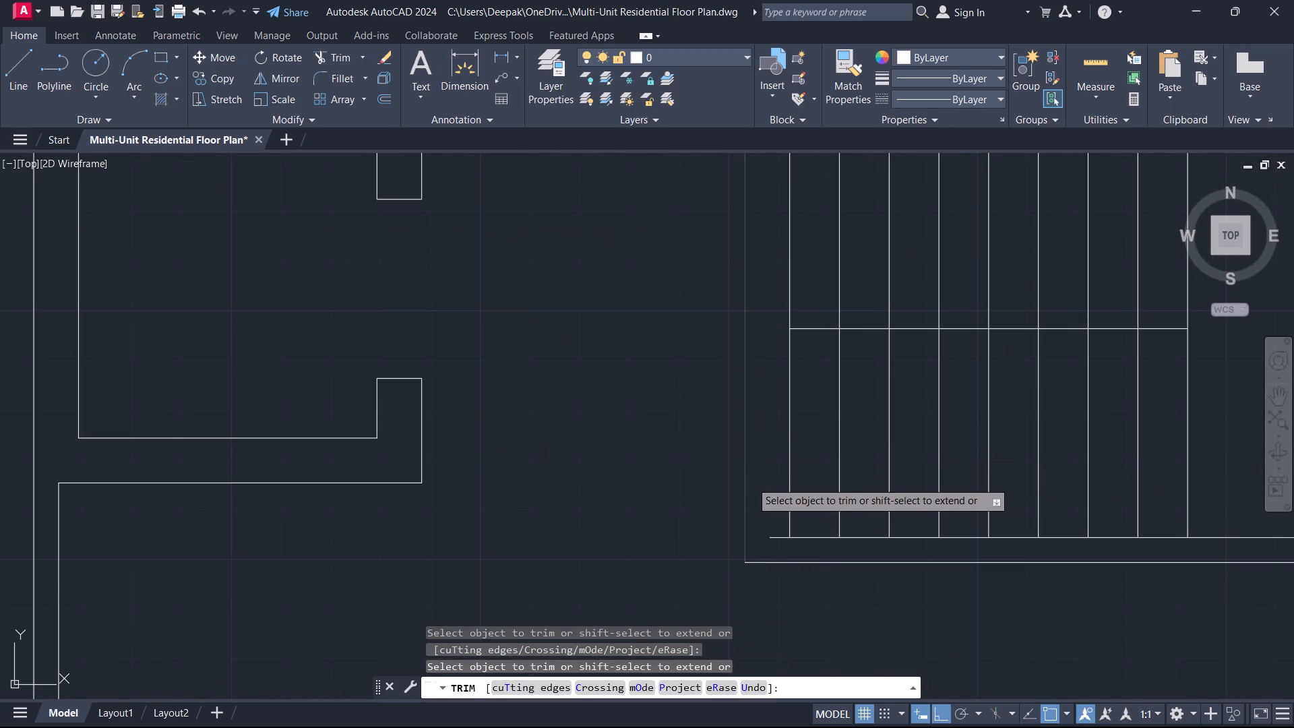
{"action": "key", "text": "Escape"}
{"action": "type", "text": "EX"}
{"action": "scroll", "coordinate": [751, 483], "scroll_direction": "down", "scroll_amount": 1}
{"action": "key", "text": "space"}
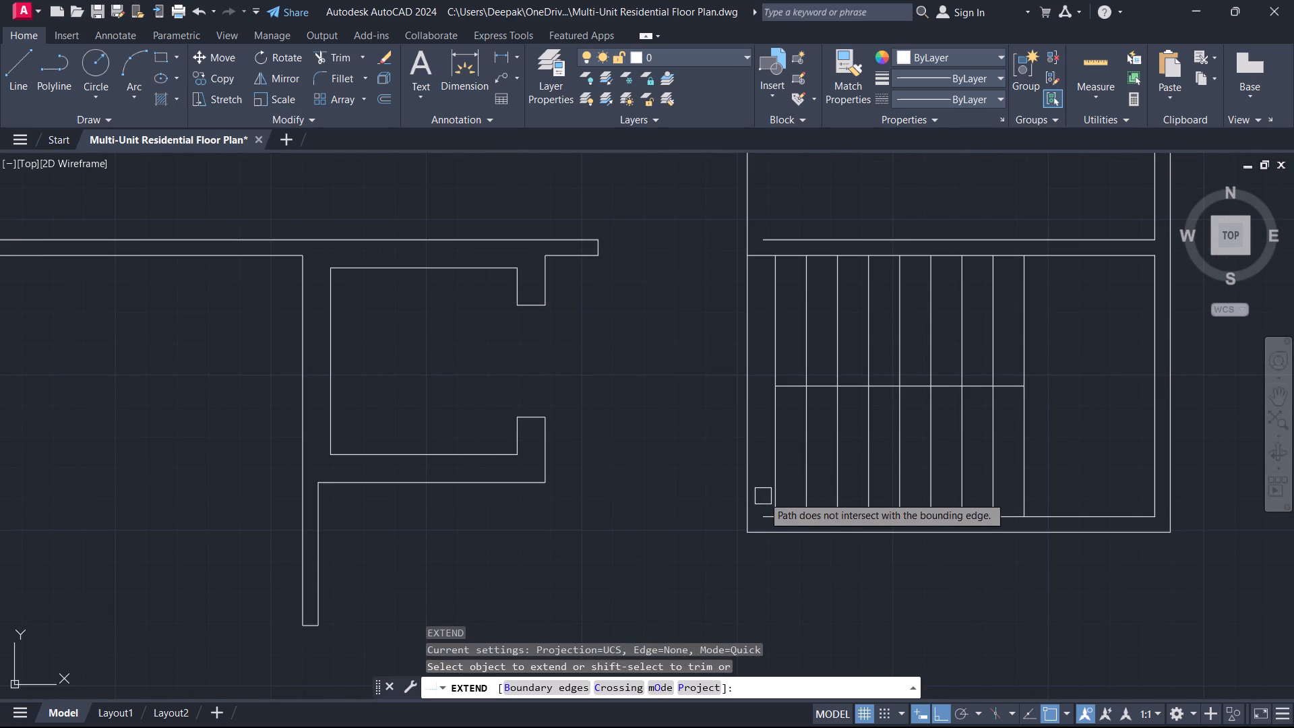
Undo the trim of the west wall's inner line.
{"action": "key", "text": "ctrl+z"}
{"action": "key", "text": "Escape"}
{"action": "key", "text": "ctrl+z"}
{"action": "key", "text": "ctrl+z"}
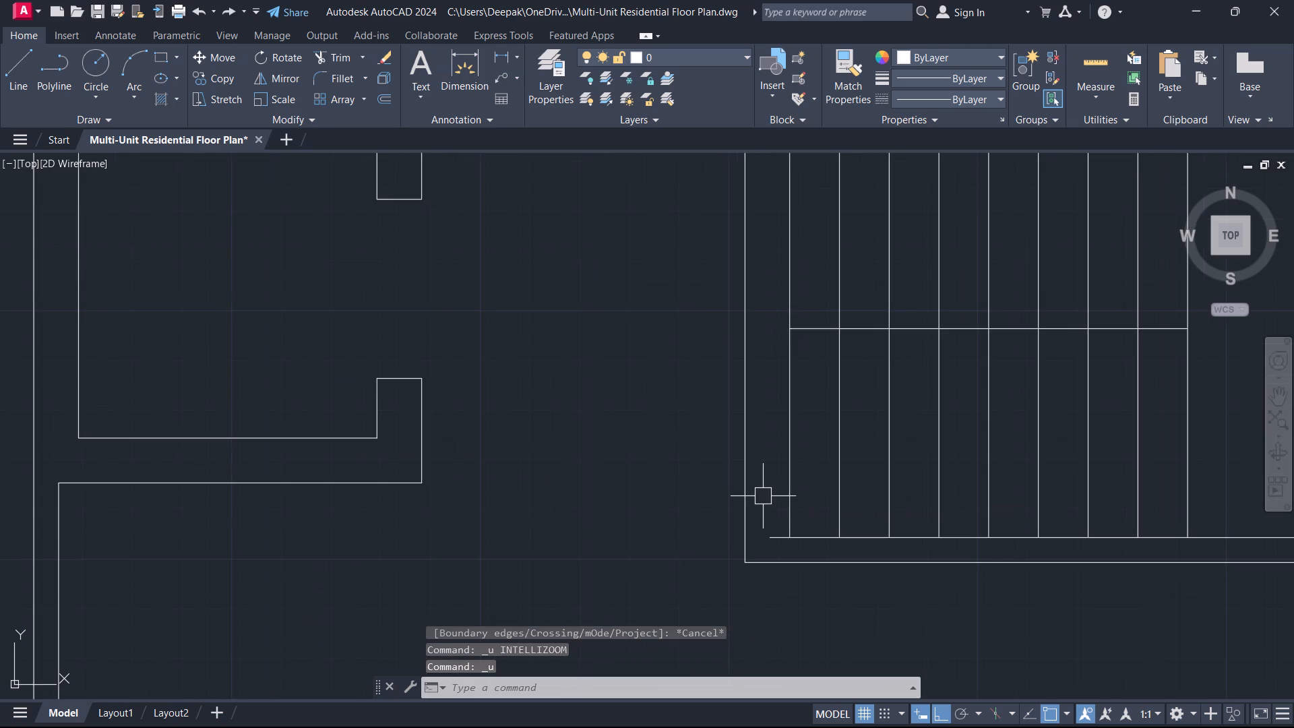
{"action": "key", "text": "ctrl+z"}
Extend the inner line of the stairwell's south wall west to the west wall's outer line.
{"action": "middle_click_drag", "start_coordinate": [767, 500], "coordinate": [700, 551]}
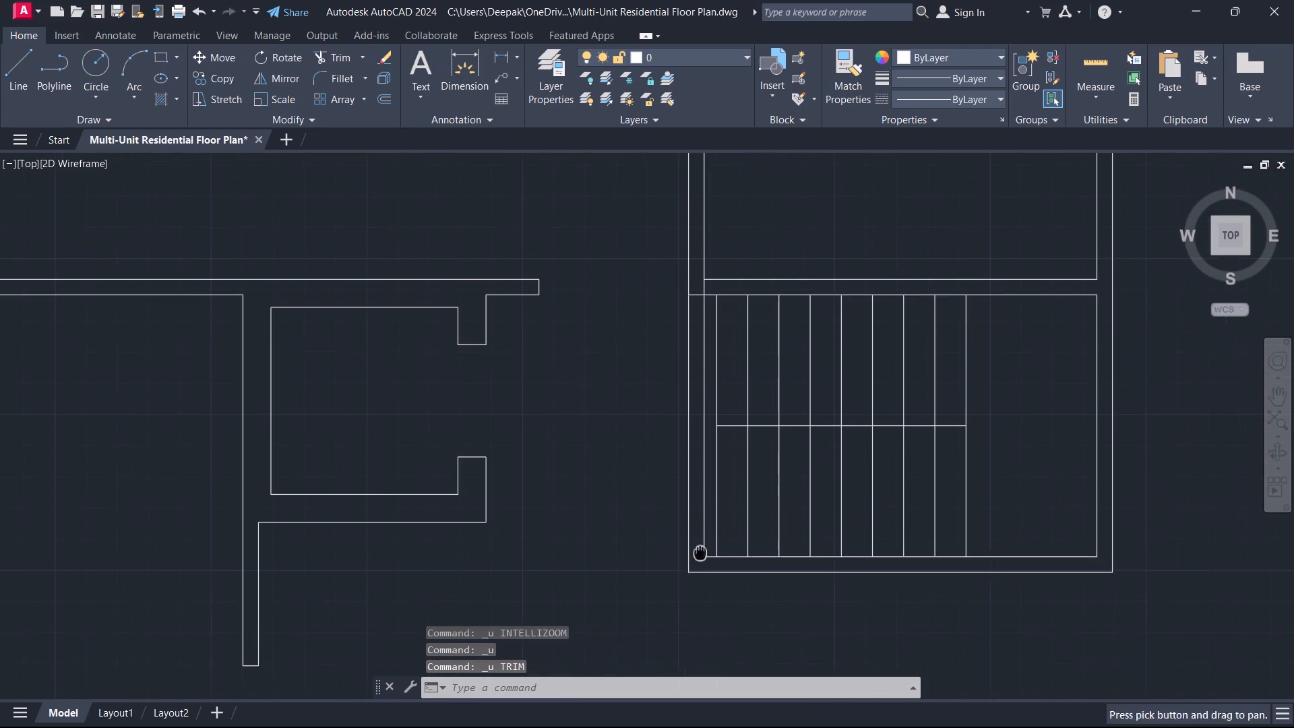
{"action": "middle_click_drag", "start_coordinate": [700, 551], "coordinate": [700, 551]}
{"action": "key", "text": "e"}
{"action": "key", "text": "x"}
{"action": "key", "text": "space"}
{"action": "scroll", "coordinate": [738, 557], "scroll_direction": "up", "scroll_amount": 1}
{"action": "left_click", "coordinate": [737, 555]}
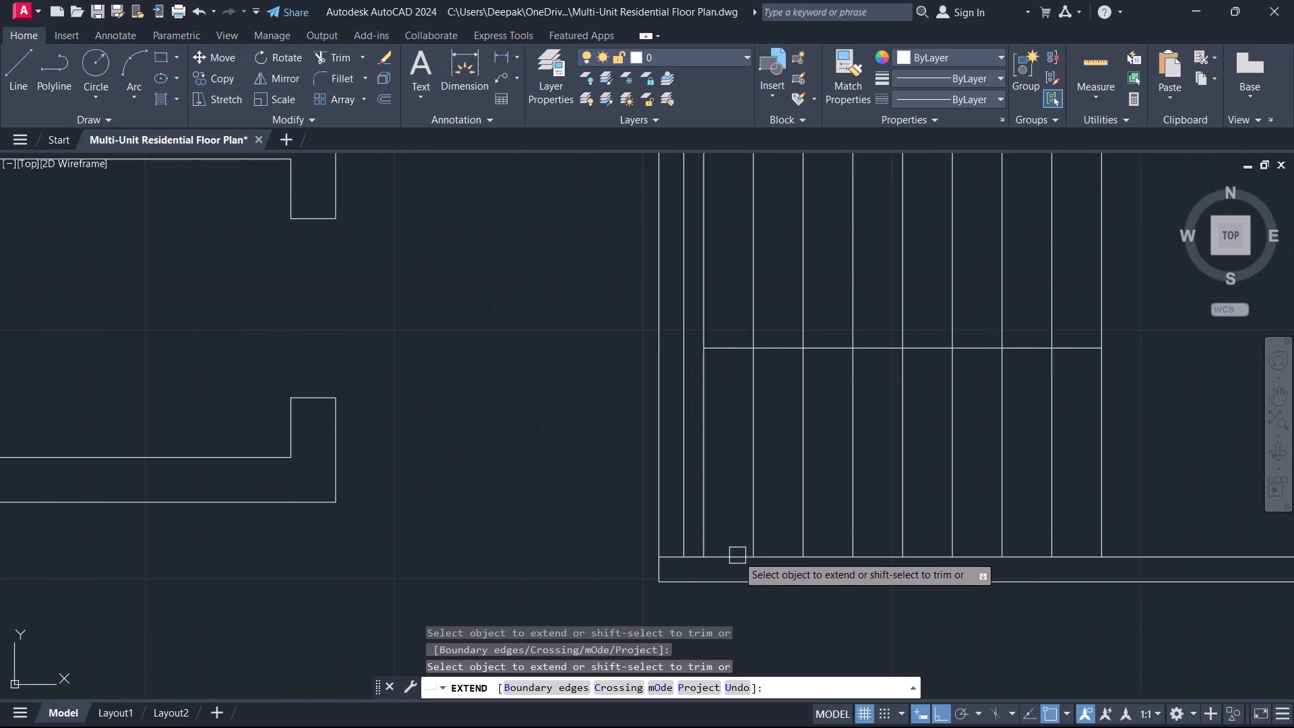
{"action": "key", "text": "Escape"}
Trim both west wall lines alongside the stairs to open the stairwell between the bedroom wall and the south wall.
{"action": "scroll", "coordinate": [691, 501], "scroll_direction": "down", "scroll_amount": 1}
{"action": "middle_click_drag", "start_coordinate": [691, 501], "coordinate": [681, 542]}
{"action": "key", "text": "t"}
{"action": "key", "text": "r"}
{"action": "key", "text": "space"}
{"action": "left_click", "coordinate": [677, 522]}
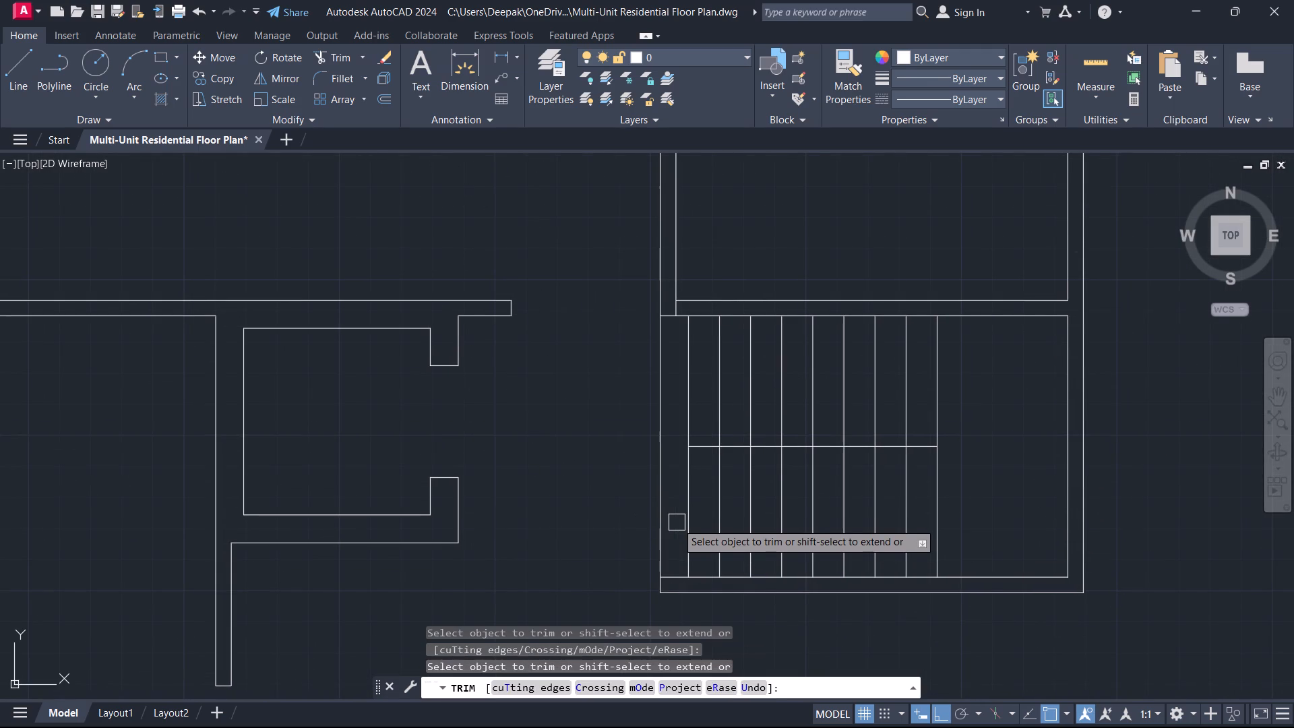
{"action": "left_click", "coordinate": [668, 516]}
{"action": "key", "text": "Escape"}
Trim the leftover inner-line stub crossing the bedroom's south wall at its southwest corner.
{"action": "scroll", "coordinate": [621, 490], "scroll_direction": "down", "scroll_amount": 3}
{"action": "middle_click_drag", "start_coordinate": [618, 504], "coordinate": [611, 425]}
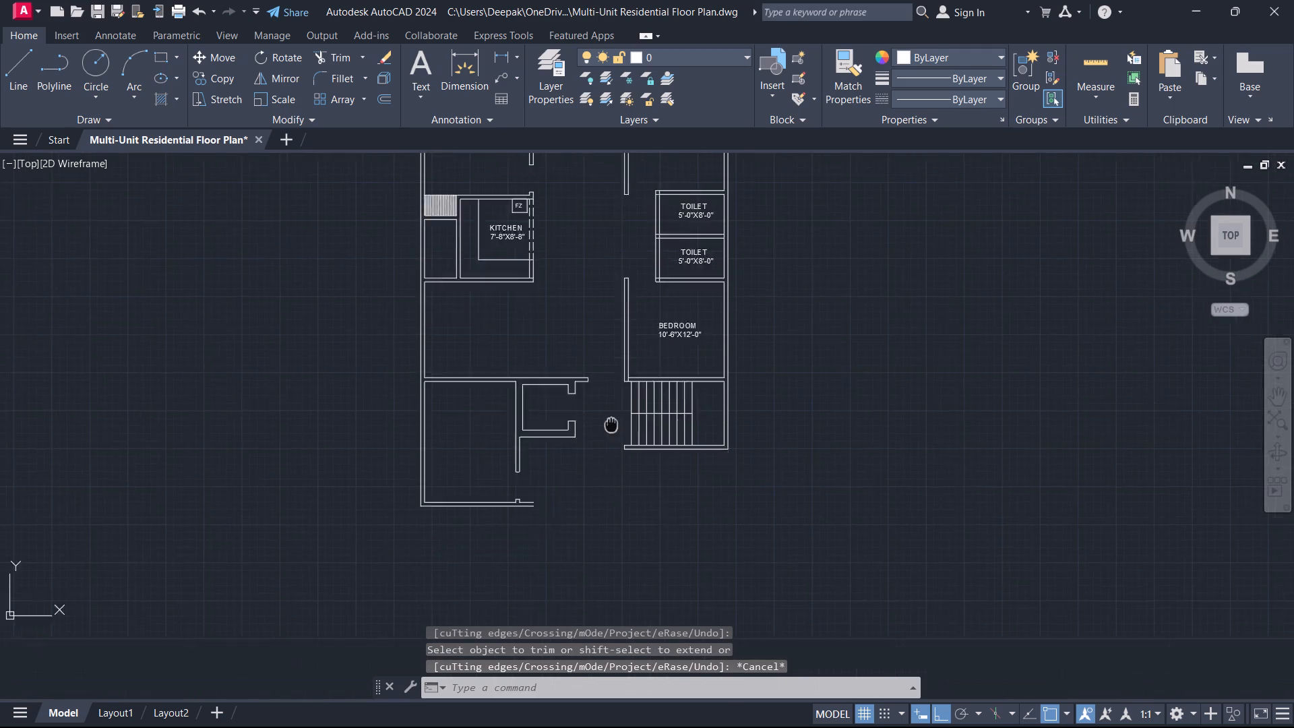
{"action": "middle_click_drag", "start_coordinate": [611, 425], "coordinate": [605, 386]}
{"action": "scroll", "coordinate": [605, 381], "scroll_direction": "up", "scroll_amount": 5}
{"action": "key", "text": "space"}
{"action": "left_click", "coordinate": [648, 301]}
{"action": "key", "text": "Escape"}
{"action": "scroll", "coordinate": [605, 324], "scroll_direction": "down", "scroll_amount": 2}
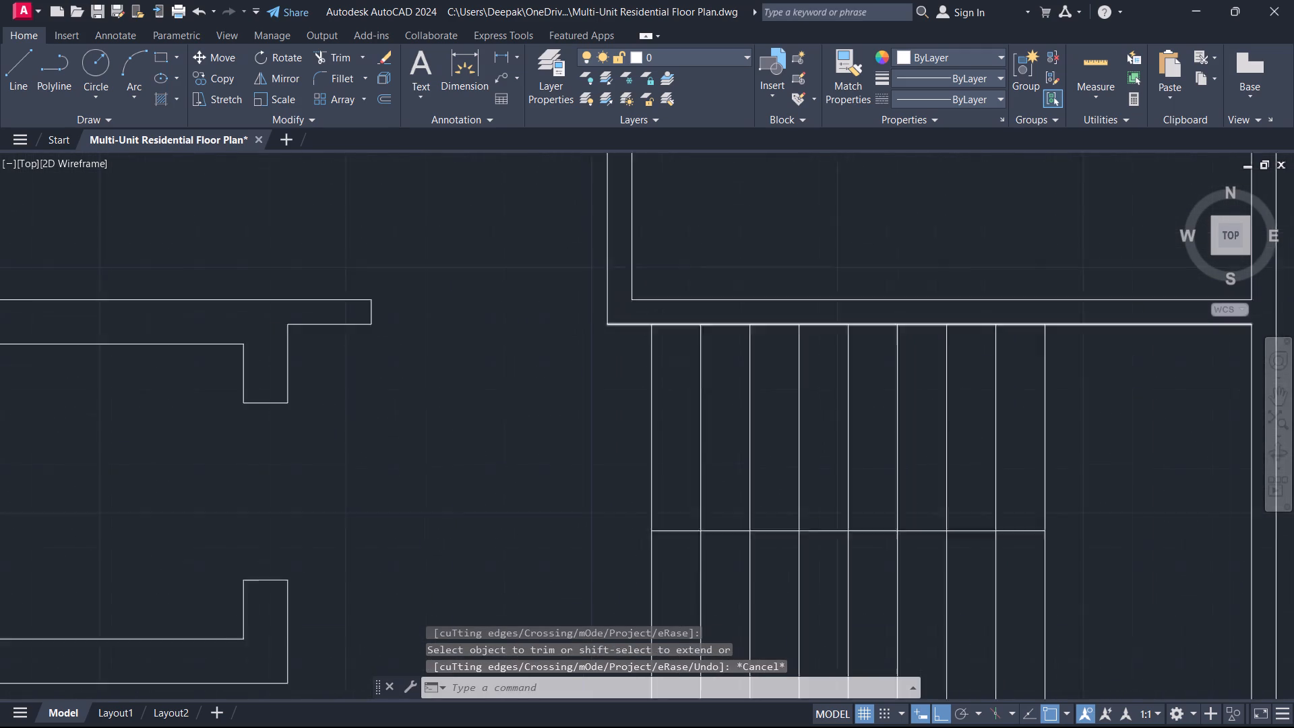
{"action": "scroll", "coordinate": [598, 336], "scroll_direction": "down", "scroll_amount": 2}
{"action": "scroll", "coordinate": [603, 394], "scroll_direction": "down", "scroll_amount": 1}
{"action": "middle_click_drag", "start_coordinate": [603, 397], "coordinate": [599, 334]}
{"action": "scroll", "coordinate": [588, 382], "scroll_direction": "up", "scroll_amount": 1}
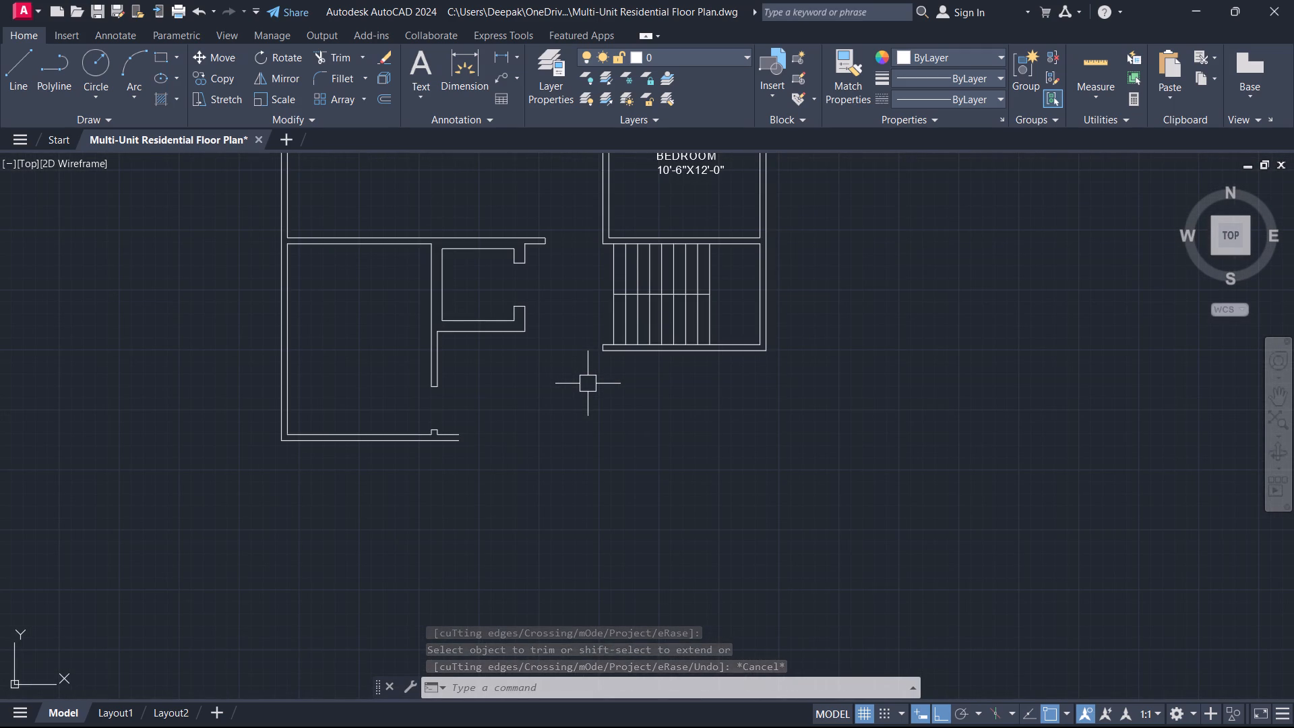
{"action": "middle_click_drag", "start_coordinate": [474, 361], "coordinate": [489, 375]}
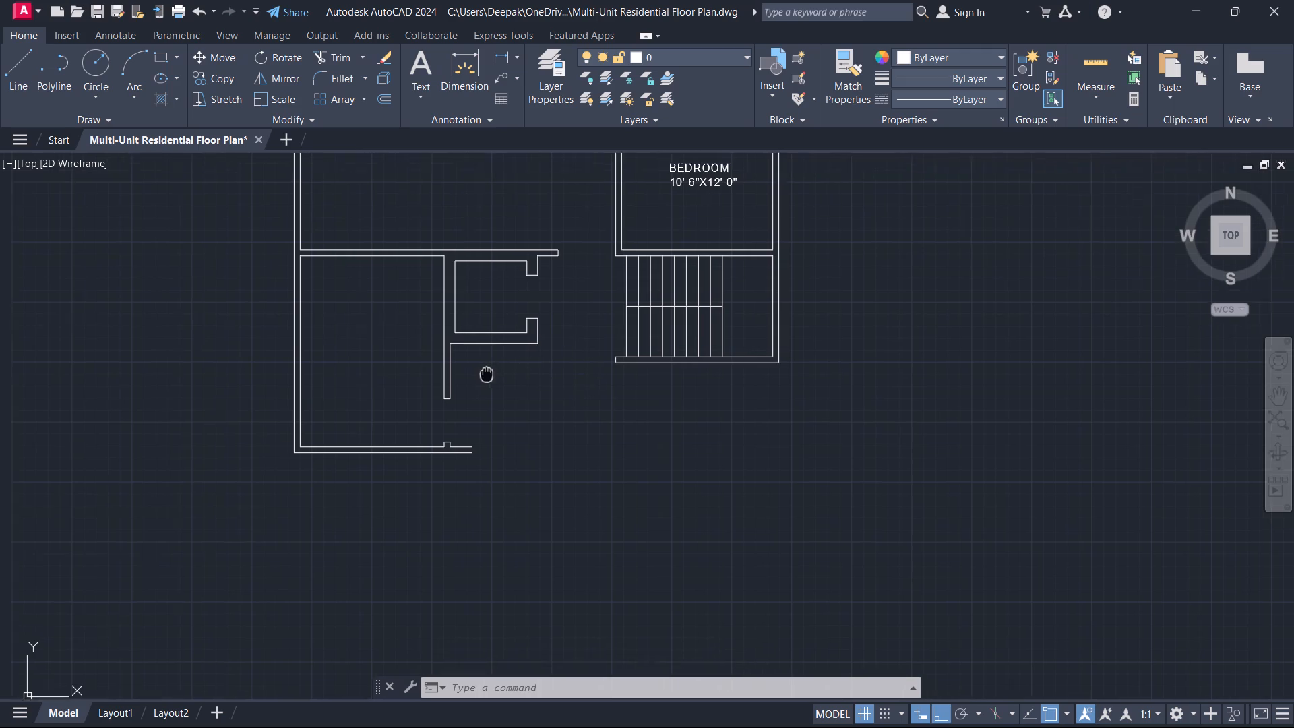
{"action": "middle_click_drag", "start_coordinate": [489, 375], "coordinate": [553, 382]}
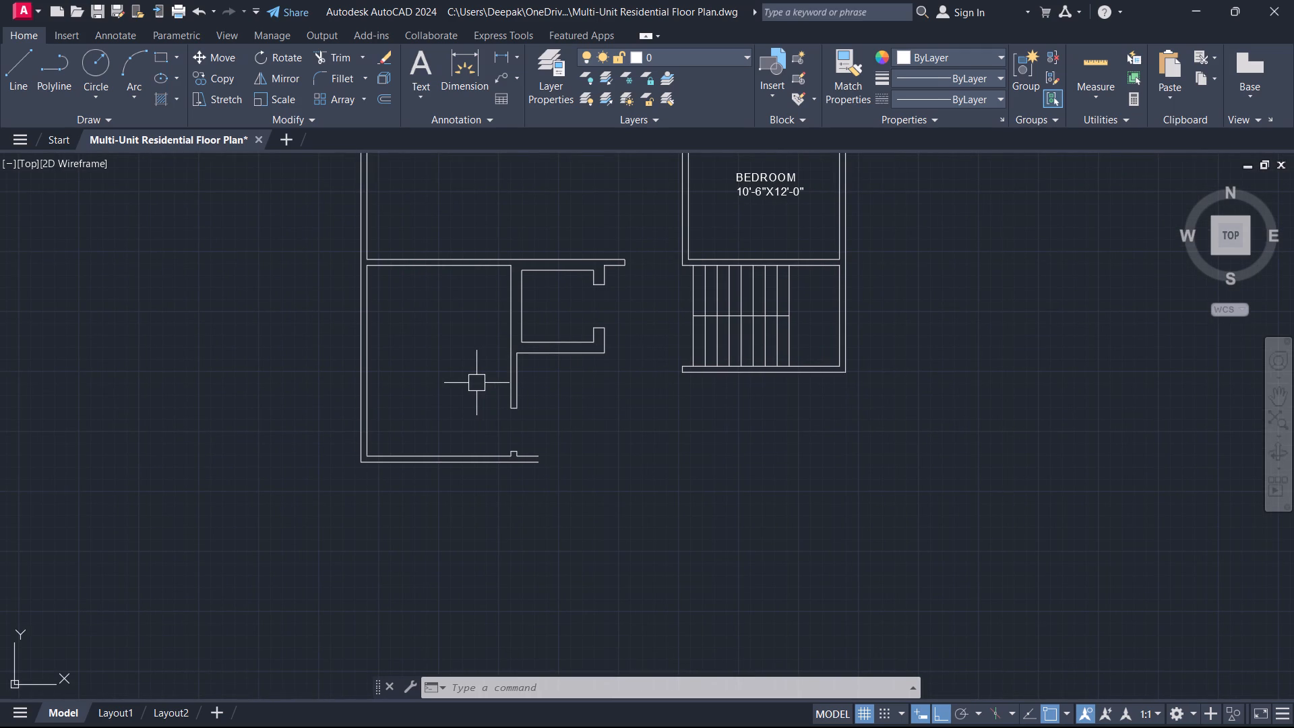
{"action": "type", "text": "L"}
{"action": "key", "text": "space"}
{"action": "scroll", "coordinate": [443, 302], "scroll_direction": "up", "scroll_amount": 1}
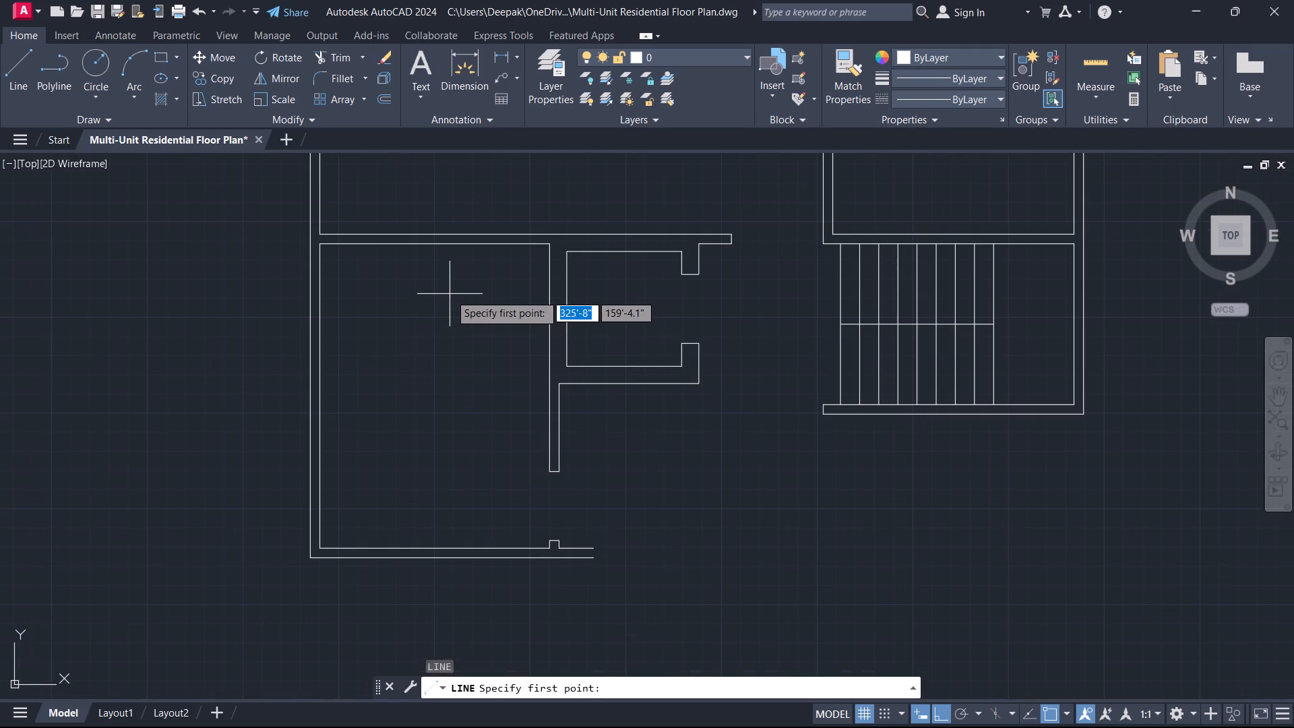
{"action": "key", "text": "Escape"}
Insert the recent double-bed block with side tables and rug in the empty space west of the floor plan.
{"action": "scroll", "coordinate": [468, 329], "scroll_direction": "down", "scroll_amount": 1}
{"action": "middle_click_drag", "start_coordinate": [468, 331], "coordinate": [674, 387]}
{"action": "scroll", "coordinate": [673, 388], "scroll_direction": "down", "scroll_amount": 1}
{"action": "middle_click_drag", "start_coordinate": [673, 388], "coordinate": [586, 390]}
{"action": "key", "text": "i"}
{"action": "key", "text": "space"}
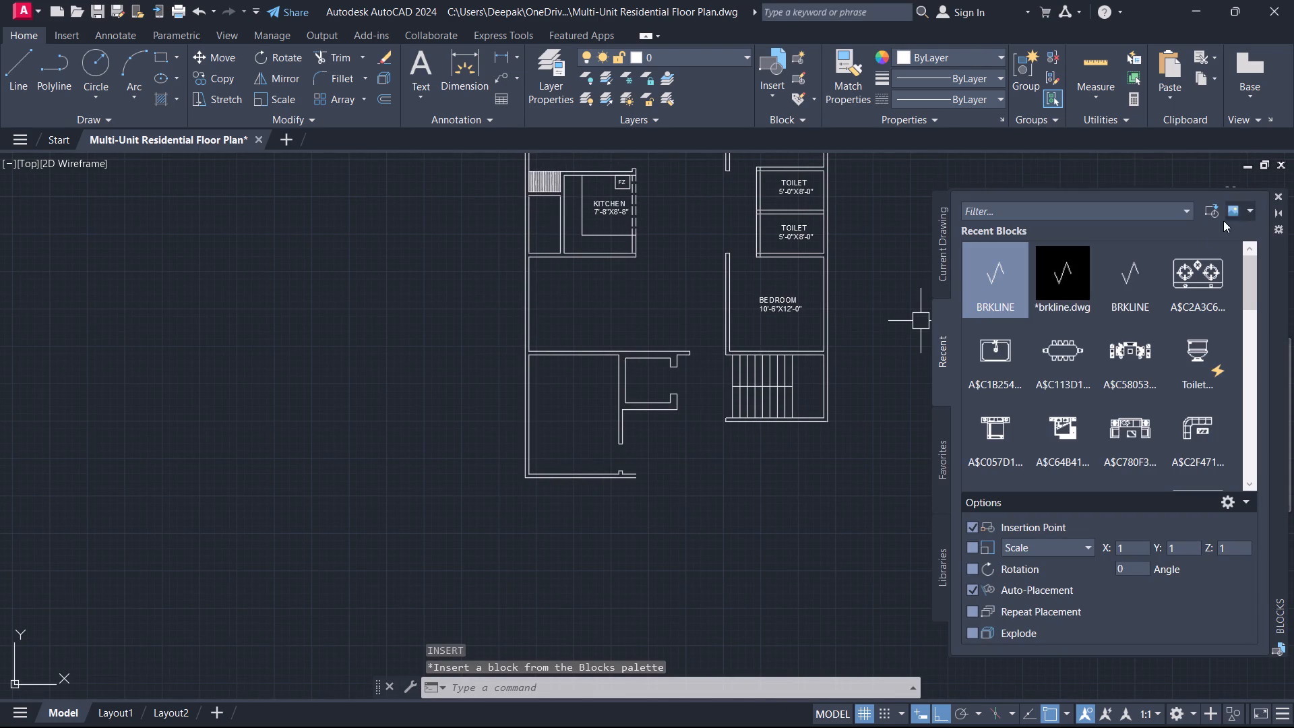
{"action": "scroll", "coordinate": [1121, 334], "scroll_direction": "down", "scroll_amount": 4}
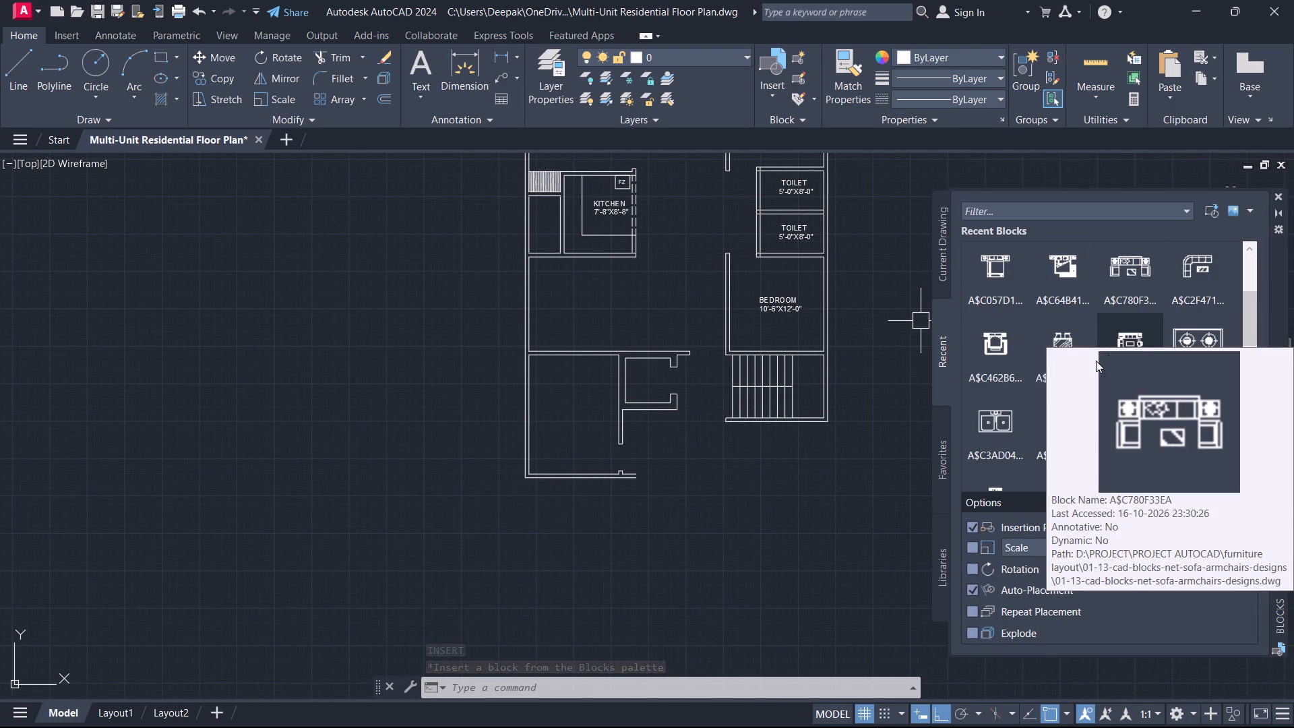
{"action": "scroll", "coordinate": [1006, 435], "scroll_direction": "down", "scroll_amount": 2}
{"action": "scroll", "coordinate": [1048, 409], "scroll_direction": "up", "scroll_amount": 1}
{"action": "scroll", "coordinate": [1048, 409], "scroll_direction": "down", "scroll_amount": 1}
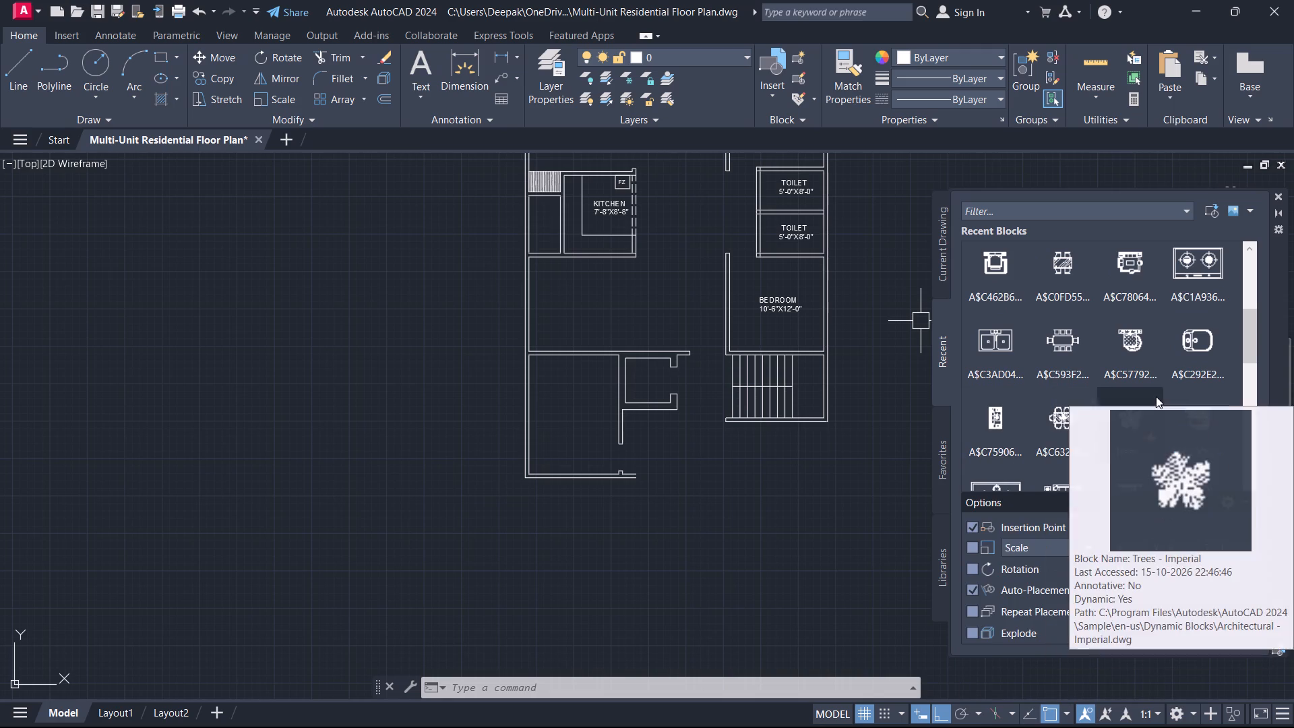
{"action": "left_click", "coordinate": [1178, 411]}
{"action": "left_click", "coordinate": [210, 357]}
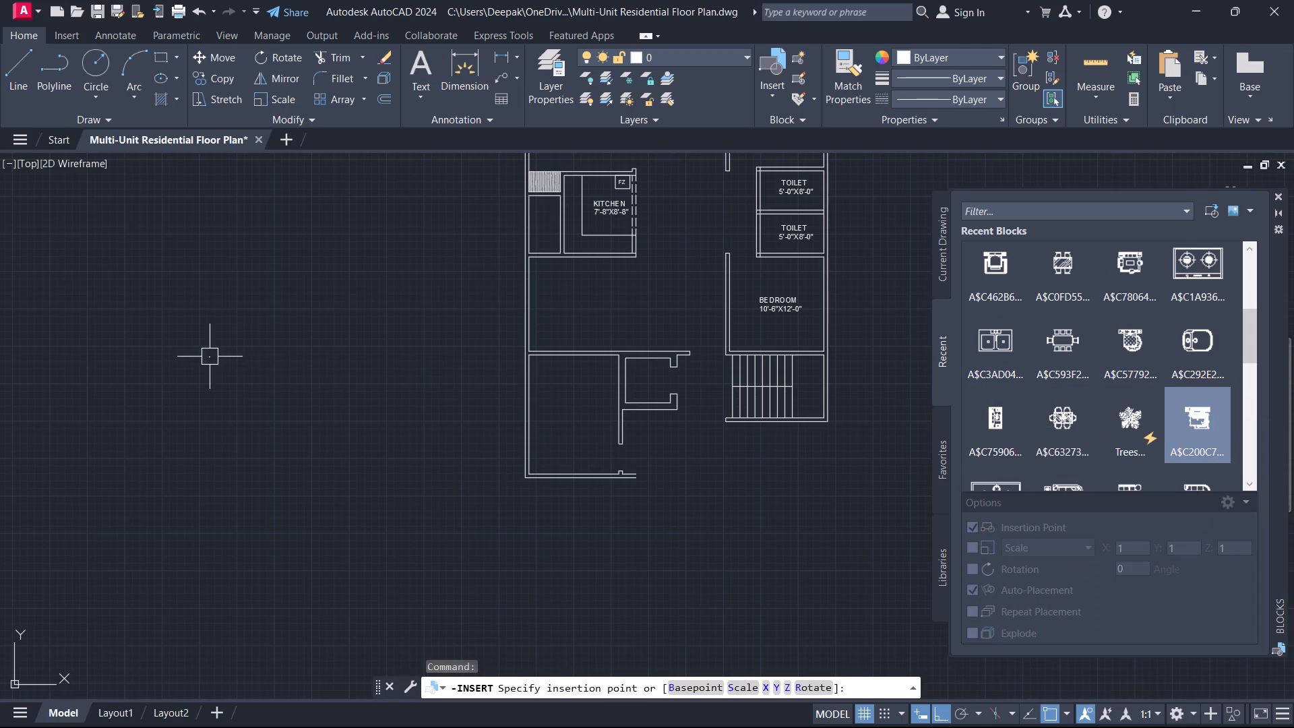
{"action": "key", "text": "Escape"}
Scale the tiny bed block up freehand until it is proportionate to the plan's rooms.
{"action": "scroll", "coordinate": [232, 355], "scroll_direction": "up", "scroll_amount": 2}
{"action": "left_click", "coordinate": [168, 347]}
{"action": "left_click", "coordinate": [245, 400]}
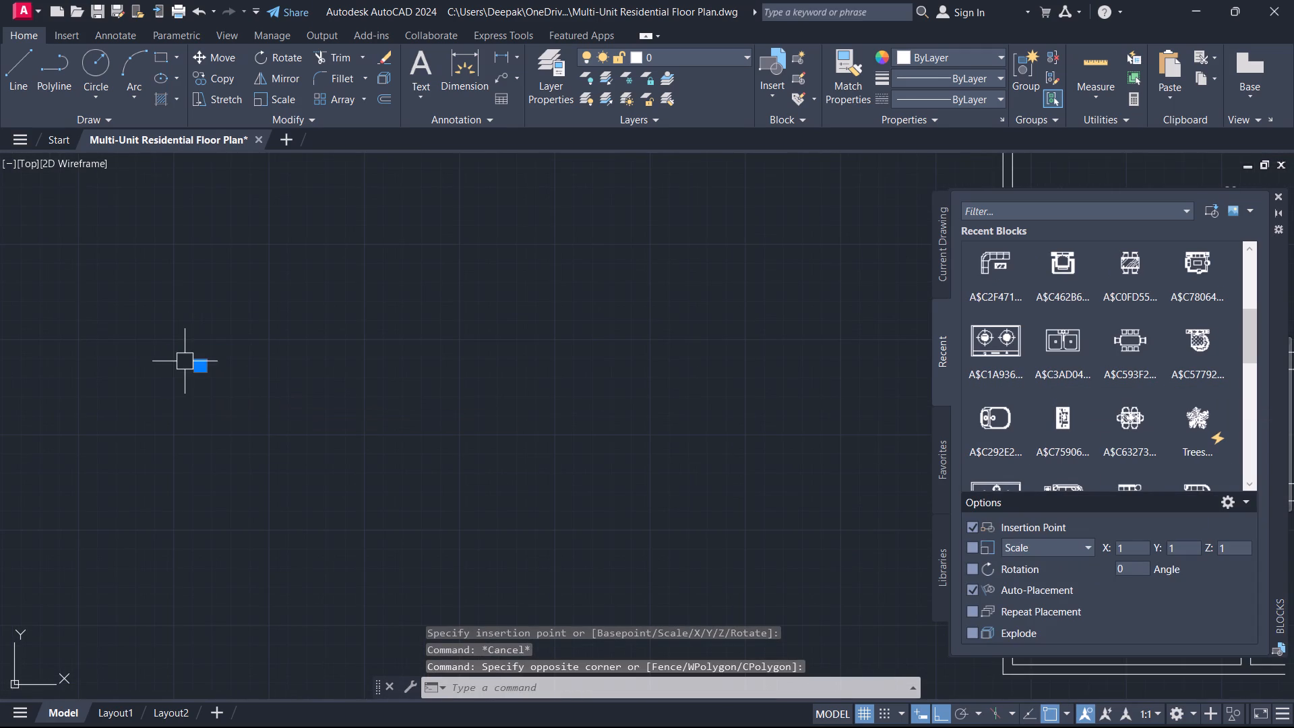
{"action": "scroll", "coordinate": [185, 361], "scroll_direction": "up", "scroll_amount": 1}
{"action": "type", "text": "SC"}
{"action": "key", "text": "space"}
{"action": "scroll", "coordinate": [202, 374], "scroll_direction": "up", "scroll_amount": 4}
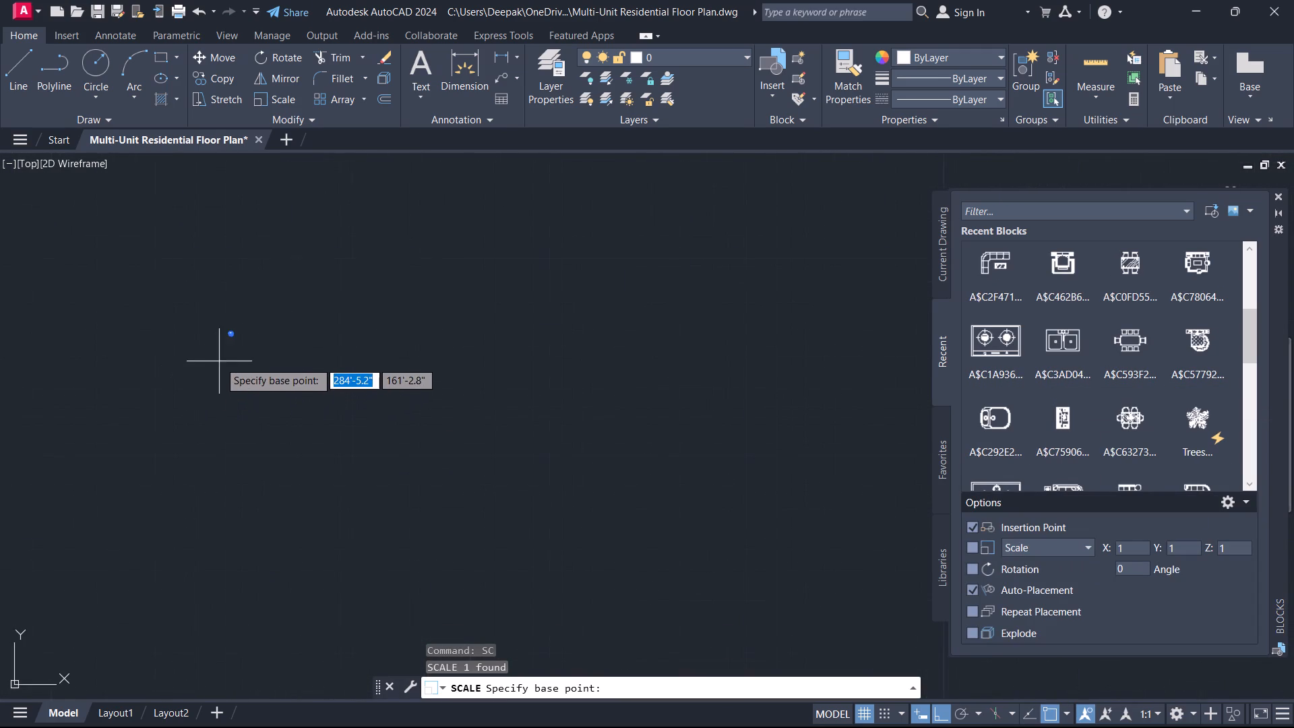
{"action": "scroll", "coordinate": [222, 359], "scroll_direction": "up", "scroll_amount": 5}
{"action": "middle_click_drag", "start_coordinate": [255, 286], "coordinate": [286, 573]}
{"action": "scroll", "coordinate": [255, 286], "scroll_direction": "up", "scroll_amount": 1}
{"action": "scroll", "coordinate": [307, 348], "scroll_direction": "up", "scroll_amount": 2}
{"action": "scroll", "coordinate": [427, 323], "scroll_direction": "up", "scroll_amount": 1}
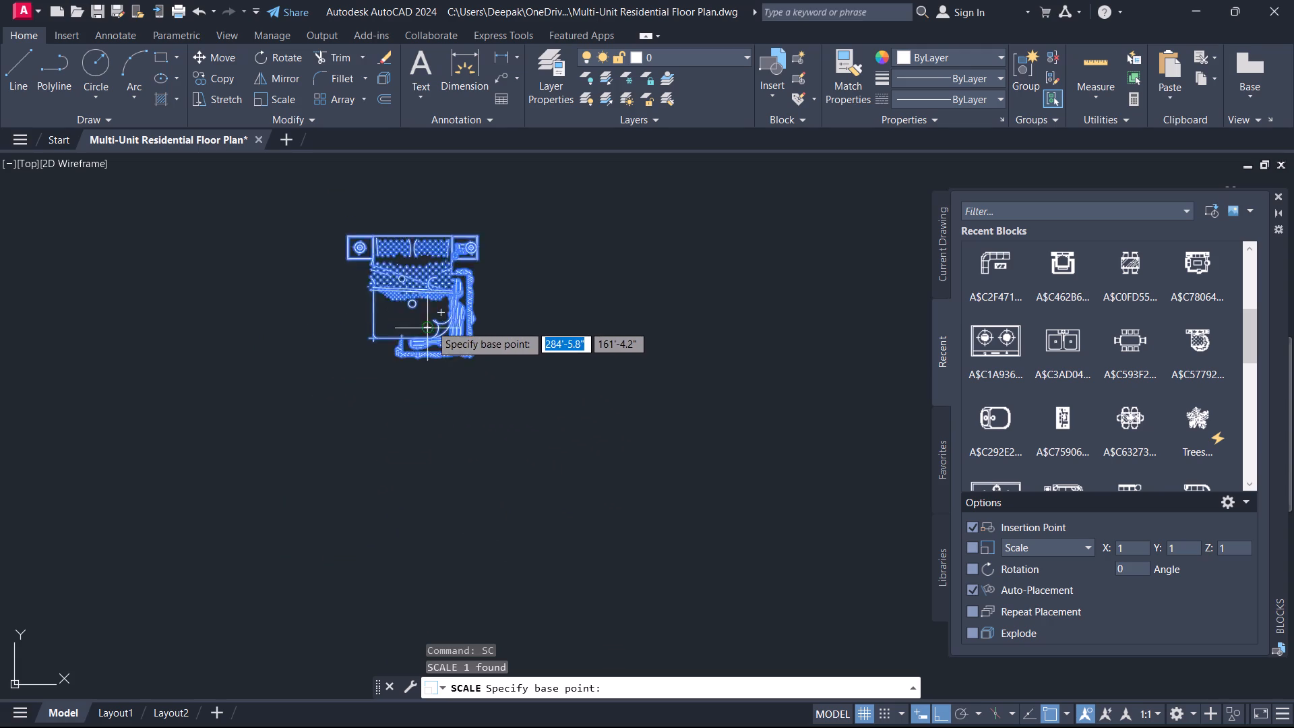
{"action": "scroll", "coordinate": [431, 325], "scroll_direction": "up", "scroll_amount": 1}
{"action": "left_click", "coordinate": [431, 325]}
{"action": "scroll", "coordinate": [603, 429], "scroll_direction": "up", "scroll_amount": 1}
{"action": "scroll", "coordinate": [603, 433], "scroll_direction": "down", "scroll_amount": 12}
{"action": "middle_click_drag", "start_coordinate": [553, 428], "coordinate": [206, 290]}
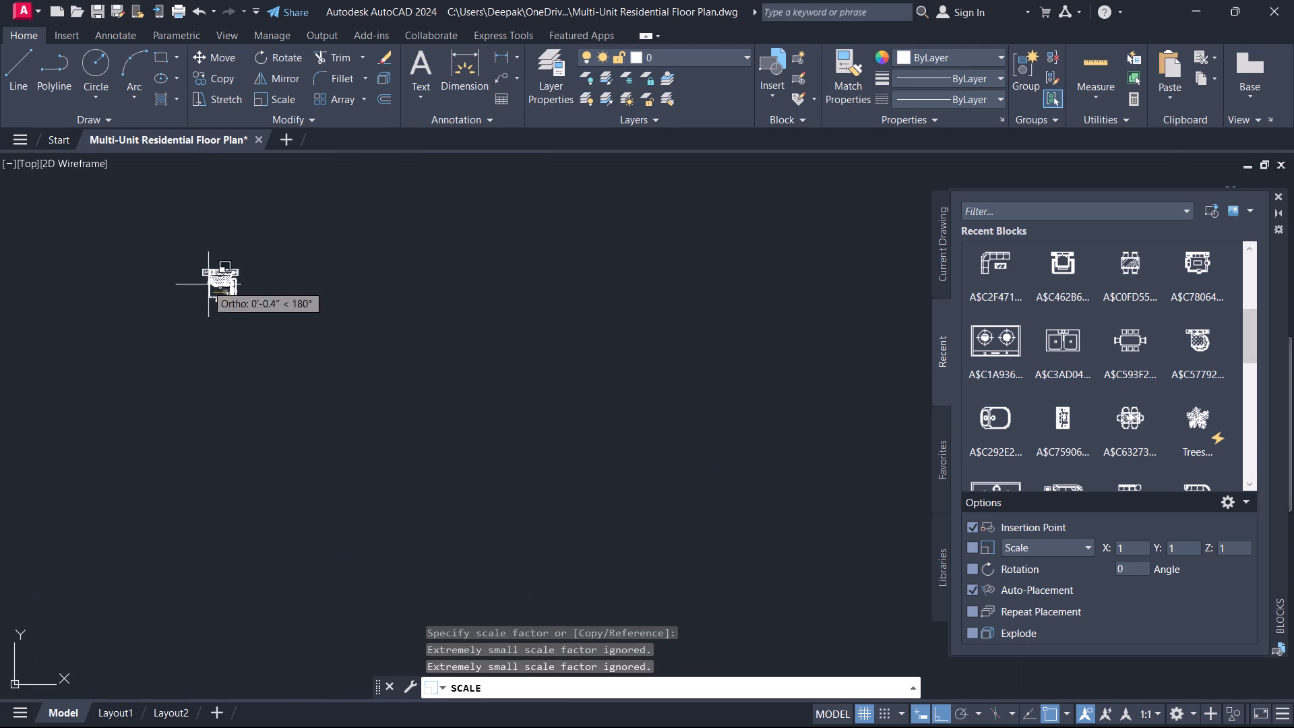
{"action": "scroll", "coordinate": [448, 303], "scroll_direction": "down", "scroll_amount": 3}
{"action": "scroll", "coordinate": [621, 349], "scroll_direction": "down", "scroll_amount": 3}
{"action": "middle_click_drag", "start_coordinate": [621, 349], "coordinate": [28, 342]}
{"action": "scroll", "coordinate": [321, 367], "scroll_direction": "down", "scroll_amount": 4}
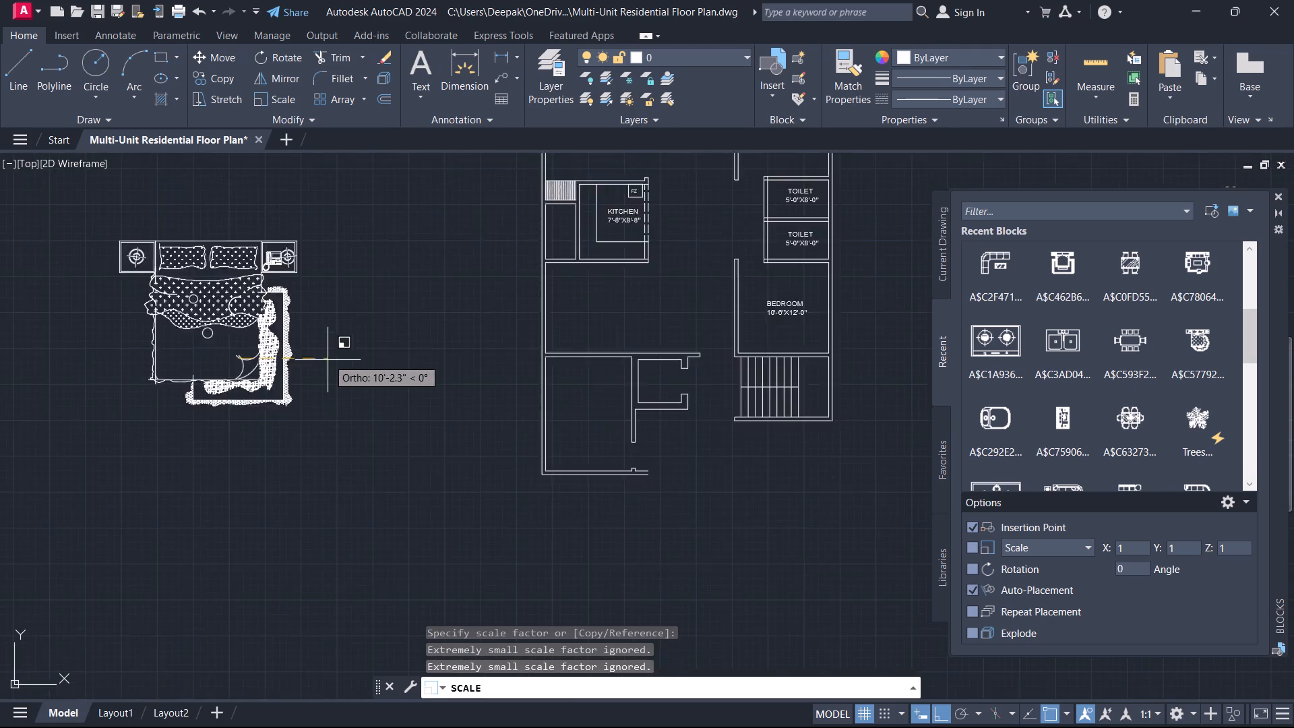
{"action": "scroll", "coordinate": [331, 353], "scroll_direction": "up", "scroll_amount": 1}
{"action": "scroll", "coordinate": [331, 353], "scroll_direction": "down", "scroll_amount": 3}
{"action": "scroll", "coordinate": [299, 348], "scroll_direction": "up", "scroll_amount": 2}
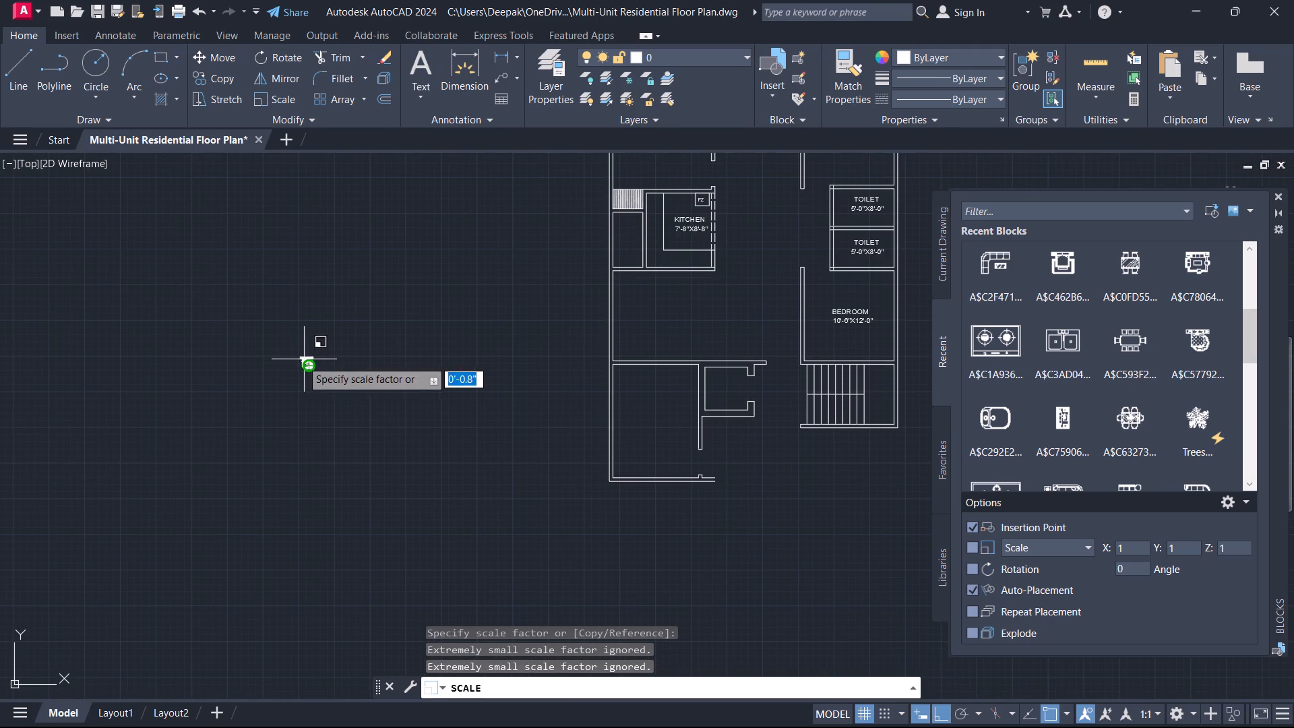
{"action": "left_click", "coordinate": [286, 361]}
{"action": "key", "text": "Escape"}
Move the bed block into the unlabelled southwest room with Ortho off, placing its headboard just below the north wall.
{"action": "left_click_drag", "start_coordinate": [364, 375], "coordinate": [356, 371]}
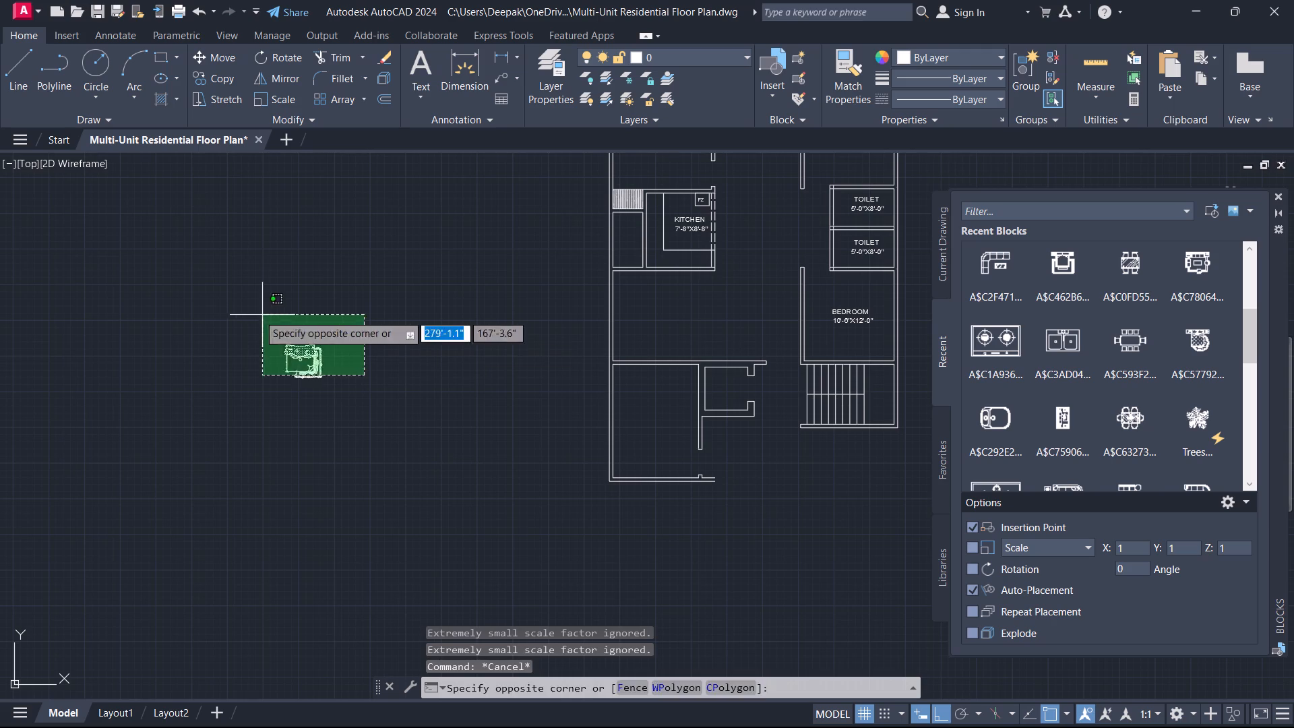
{"action": "left_click", "coordinate": [253, 313]}
{"action": "key", "text": "m"}
{"action": "key", "text": "space"}
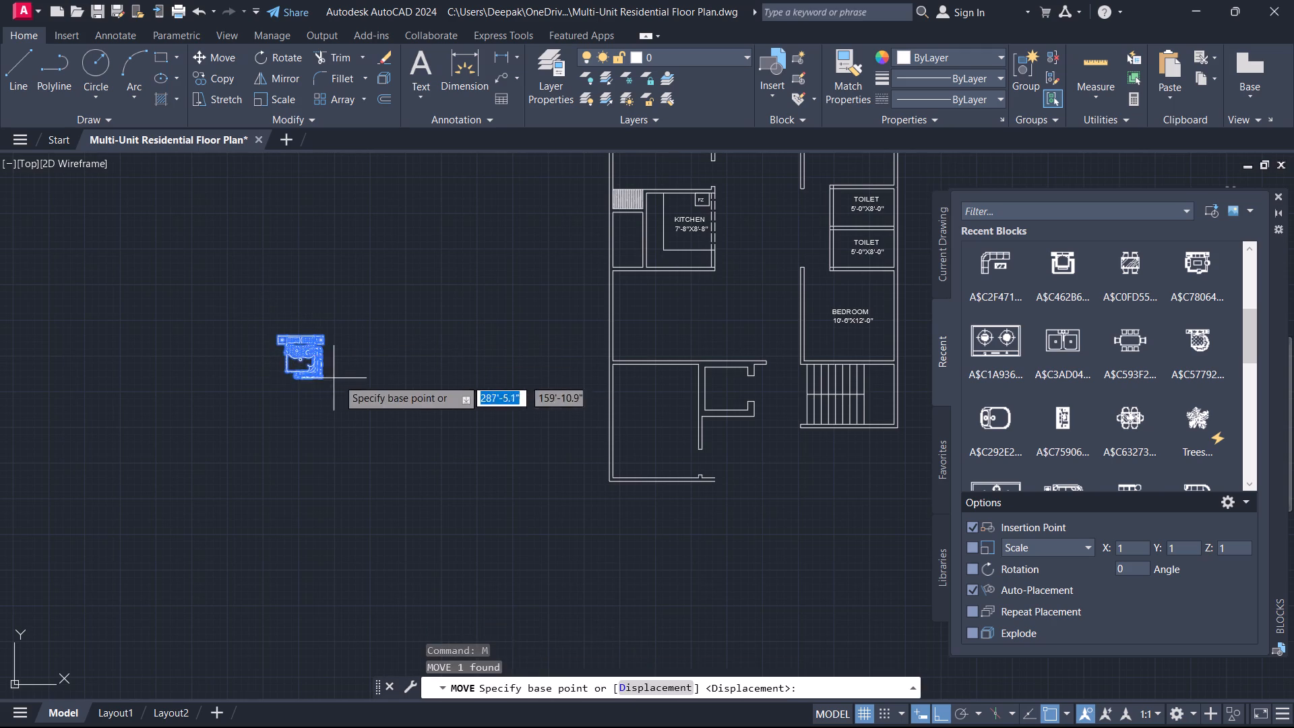
{"action": "scroll", "coordinate": [372, 382], "scroll_direction": "up", "scroll_amount": 3}
{"action": "left_click", "coordinate": [111, 214]}
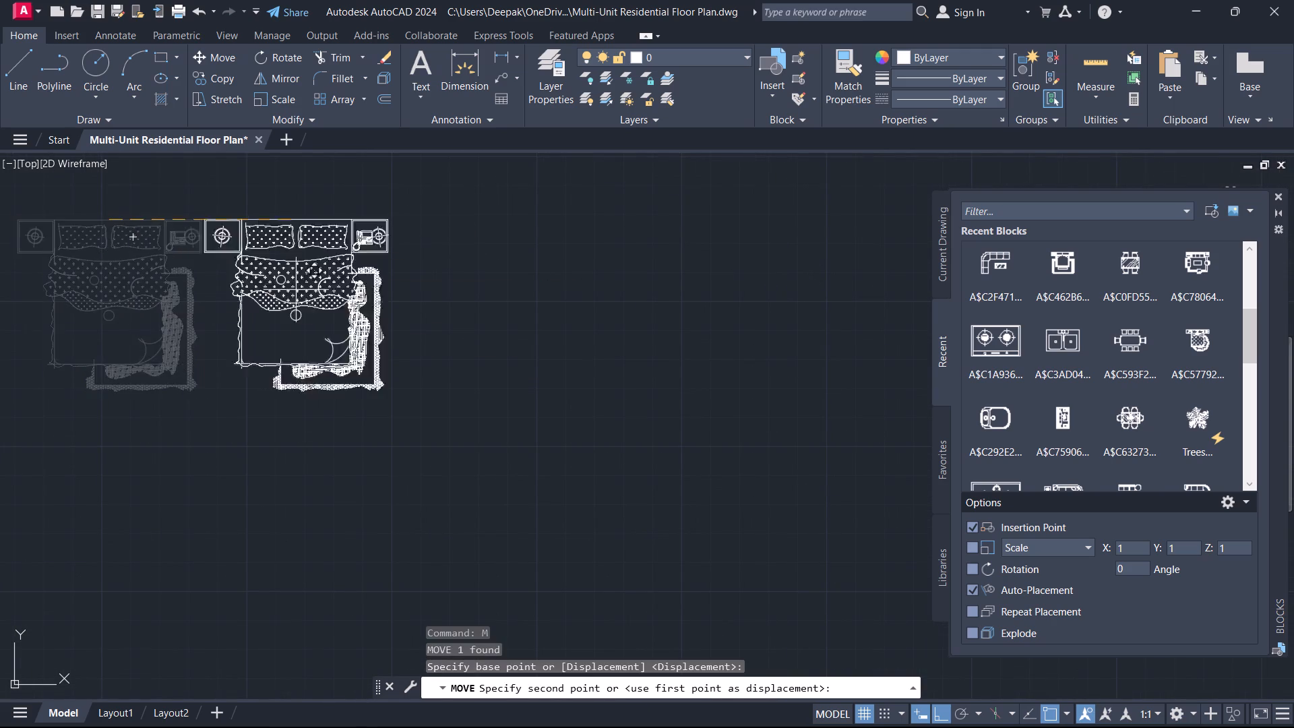
{"action": "scroll", "coordinate": [420, 327], "scroll_direction": "down", "scroll_amount": 2}
{"action": "middle_click_drag", "start_coordinate": [459, 351], "coordinate": [250, 384]}
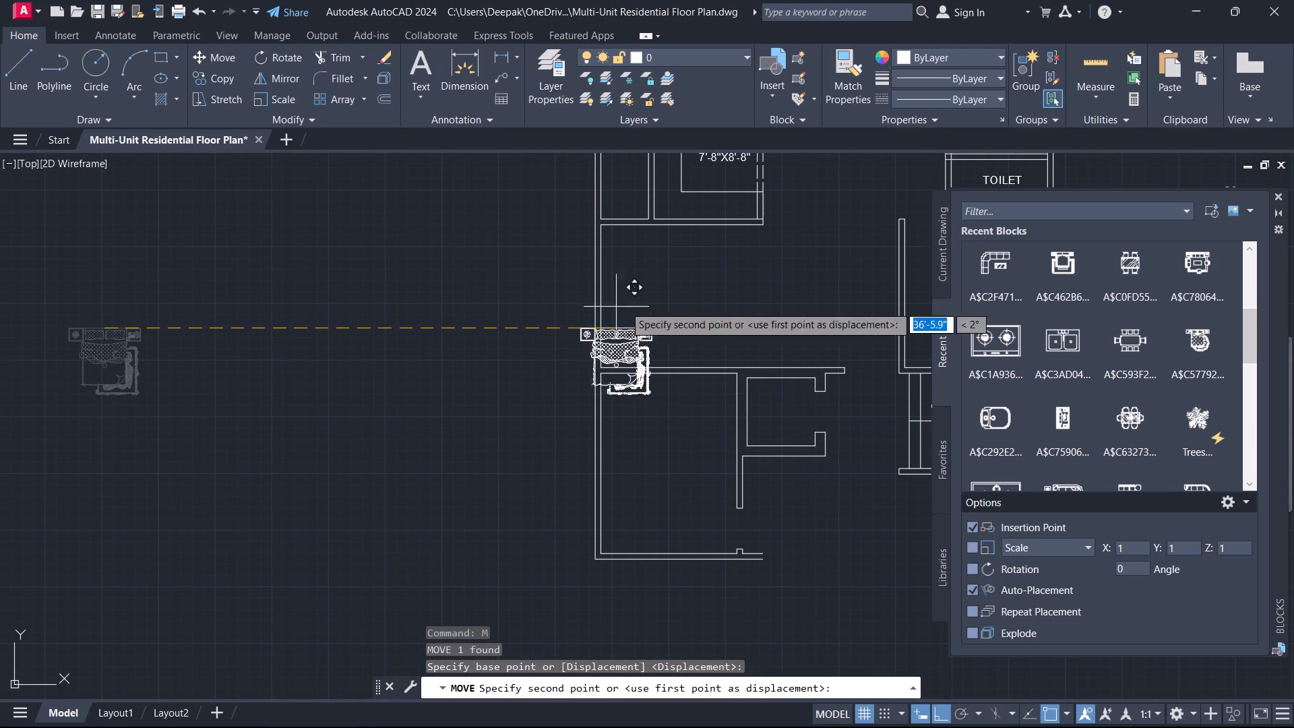
{"action": "key", "text": "F8"}
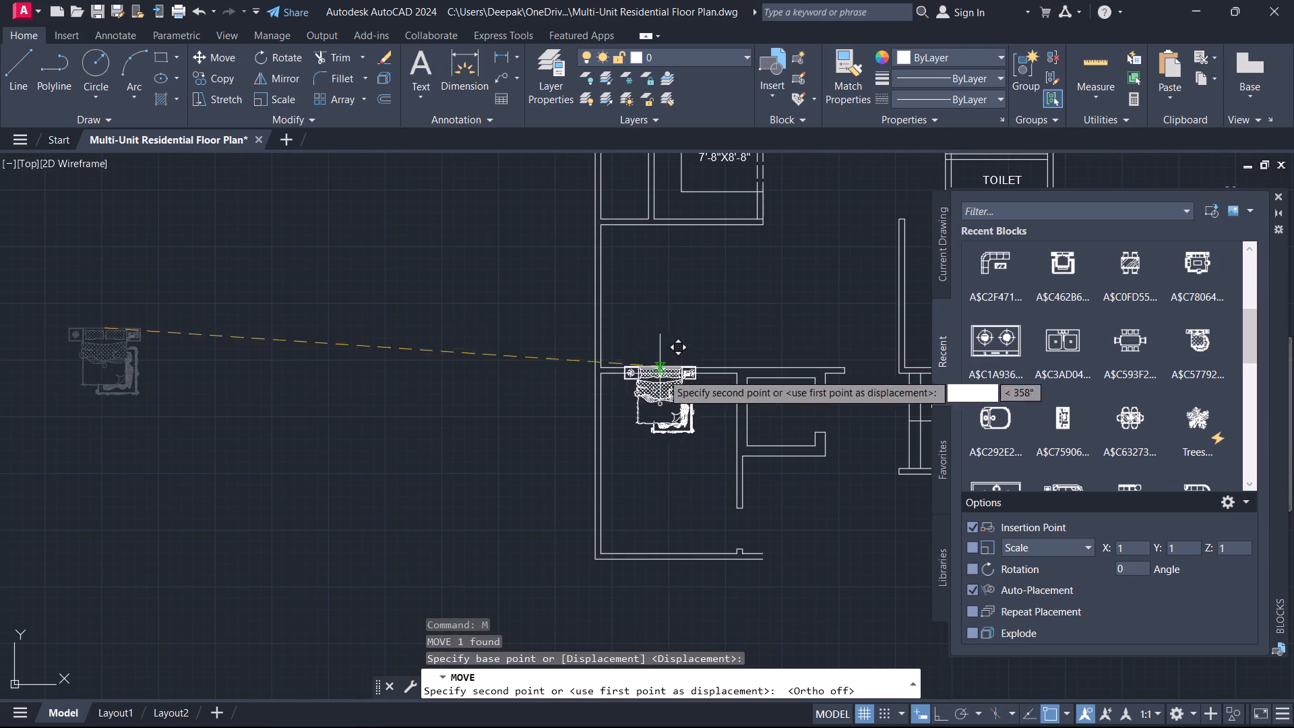
{"action": "scroll", "coordinate": [665, 421], "scroll_direction": "up", "scroll_amount": 2}
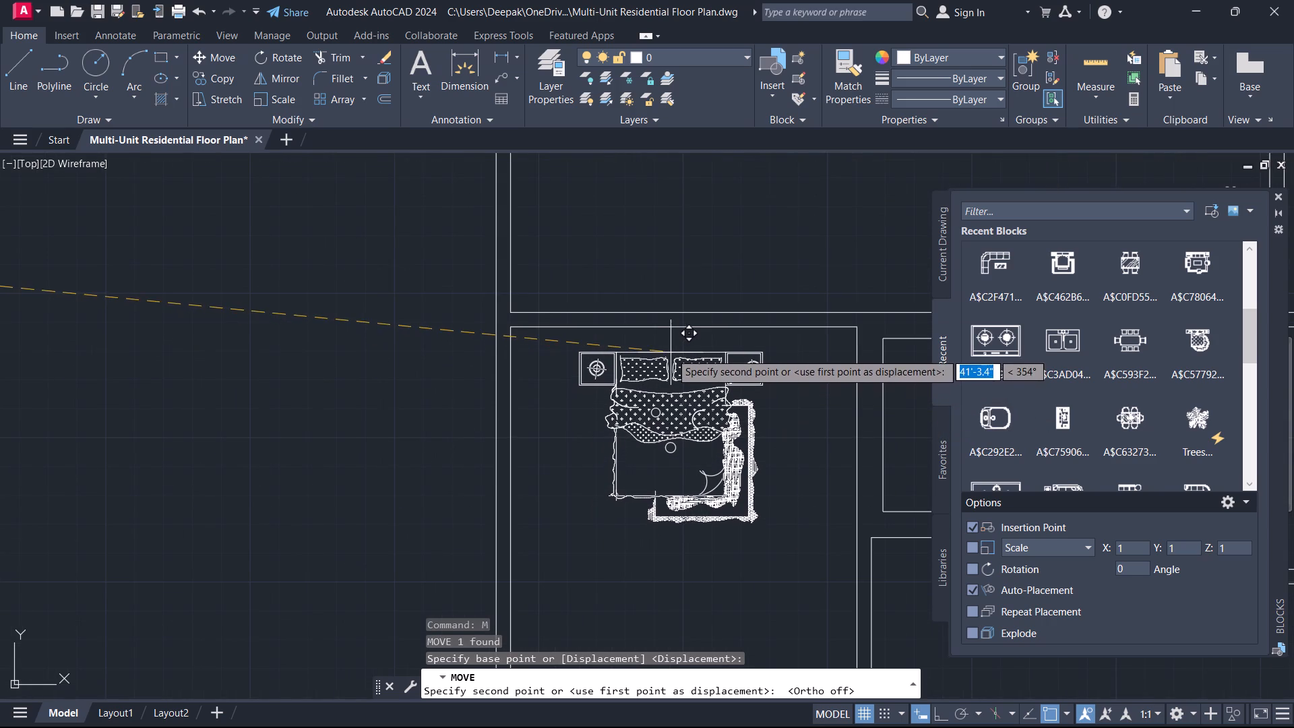
{"action": "left_click", "coordinate": [671, 353]}
{"action": "key", "text": "Escape"}
Enlarge the bed slightly with Scale, using a base point on the southwest room's north wall.
{"action": "left_click", "coordinate": [673, 360]}
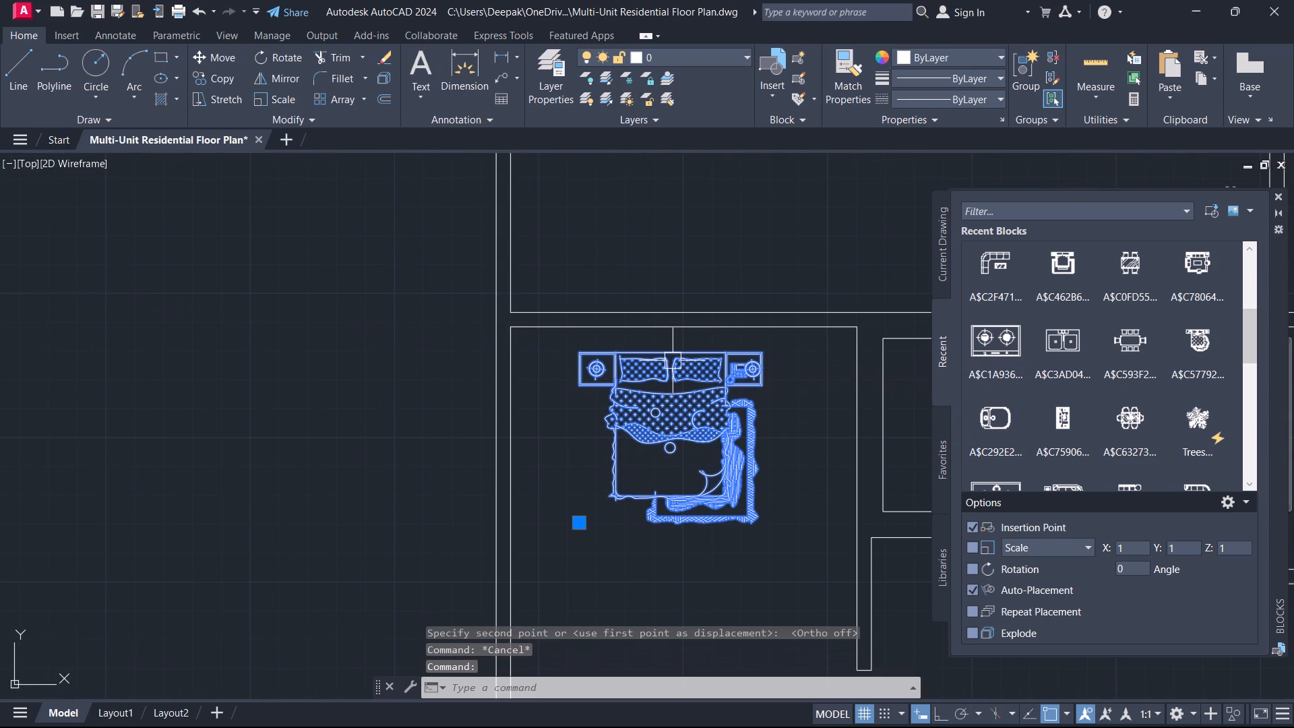
{"action": "type", "text": "SC"}
{"action": "key", "text": "space"}
{"action": "left_click", "coordinate": [675, 329]}
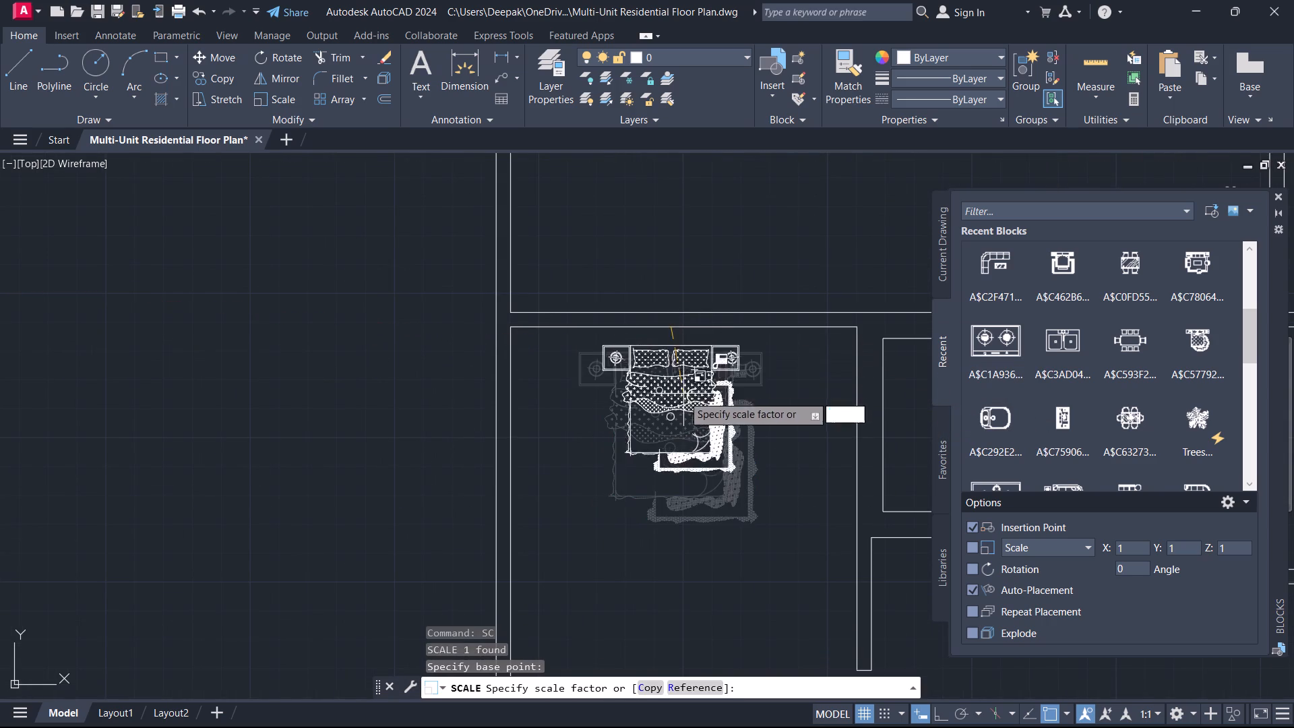
{"action": "scroll", "coordinate": [682, 460], "scroll_direction": "down", "scroll_amount": 1}
{"action": "middle_click_drag", "start_coordinate": [681, 460], "coordinate": [663, 386]}
{"action": "scroll", "coordinate": [663, 386], "scroll_direction": "up", "scroll_amount": 1}
{"action": "left_click", "coordinate": [667, 373]}
{"action": "key", "text": "Escape"}
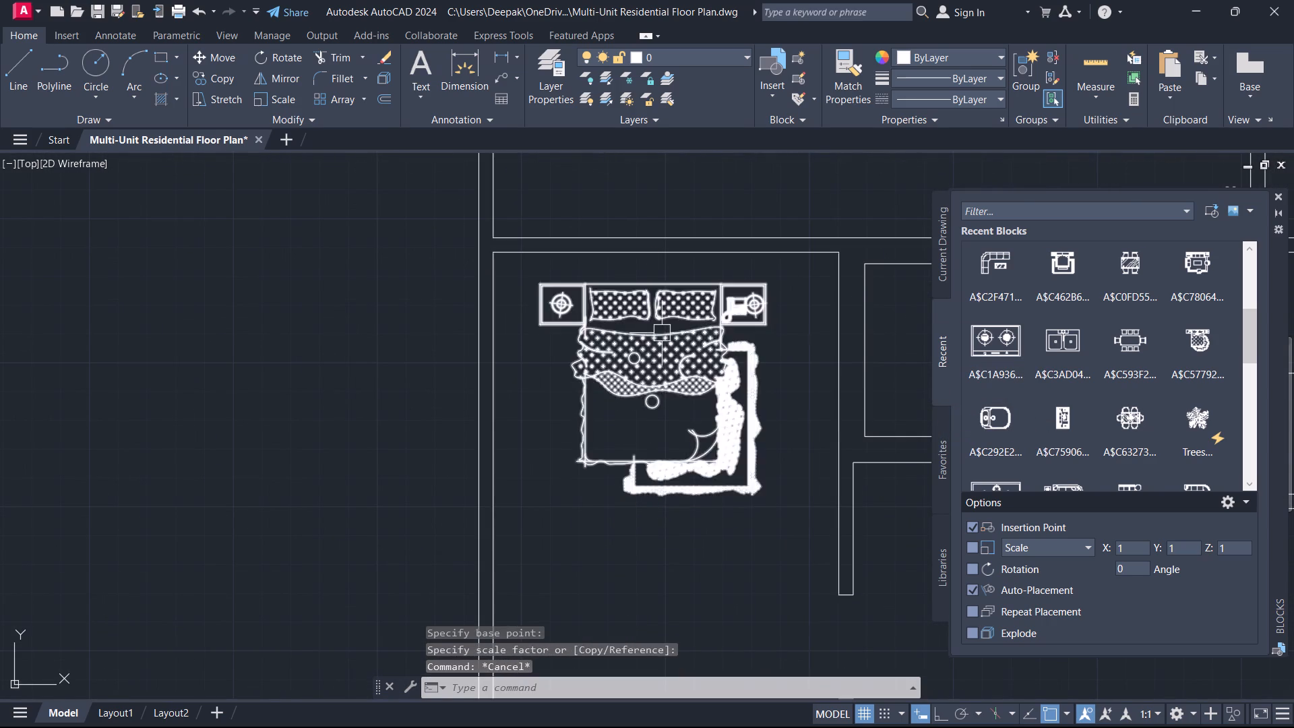
Move the bed slightly north, closer to the southwest room's north wall.
{"action": "left_click", "coordinate": [662, 333]}
{"action": "type", "text": "M"}
{"action": "key", "text": "space"}
{"action": "left_click", "coordinate": [646, 310]}
{"action": "left_click", "coordinate": [645, 291]}
{"action": "key", "text": "Escape"}
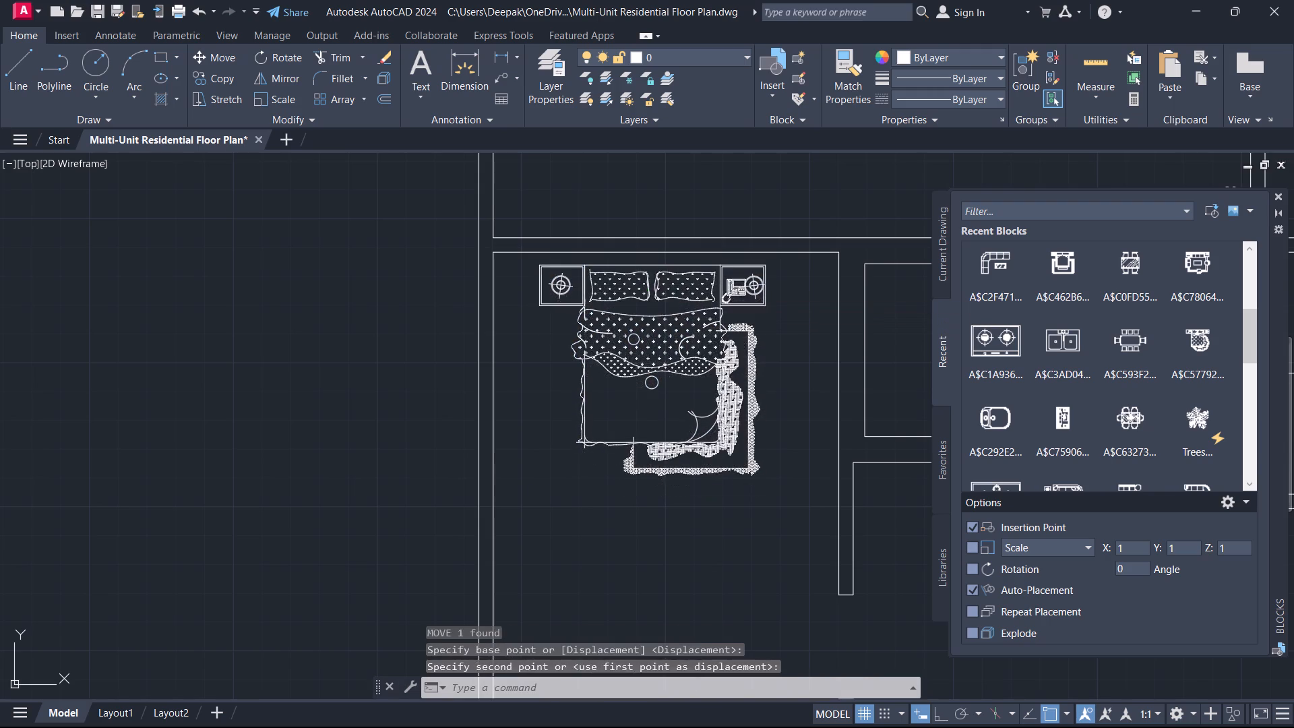
Enlarge the bed again from a base point on the north wall until it nearly spans the southwest room's width.
{"action": "scroll", "coordinate": [651, 322], "scroll_direction": "down", "scroll_amount": 1}
{"action": "left_click", "coordinate": [650, 351]}
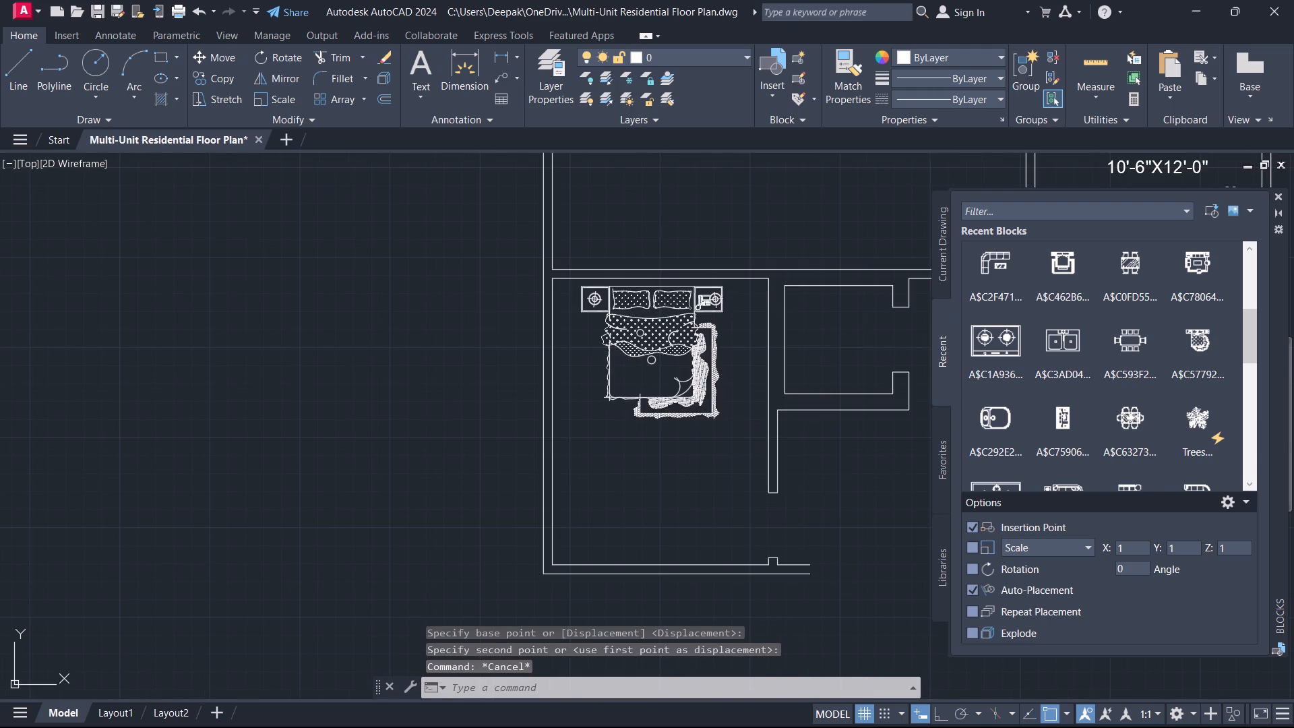
{"action": "type", "text": "SC"}
{"action": "key", "text": "space"}
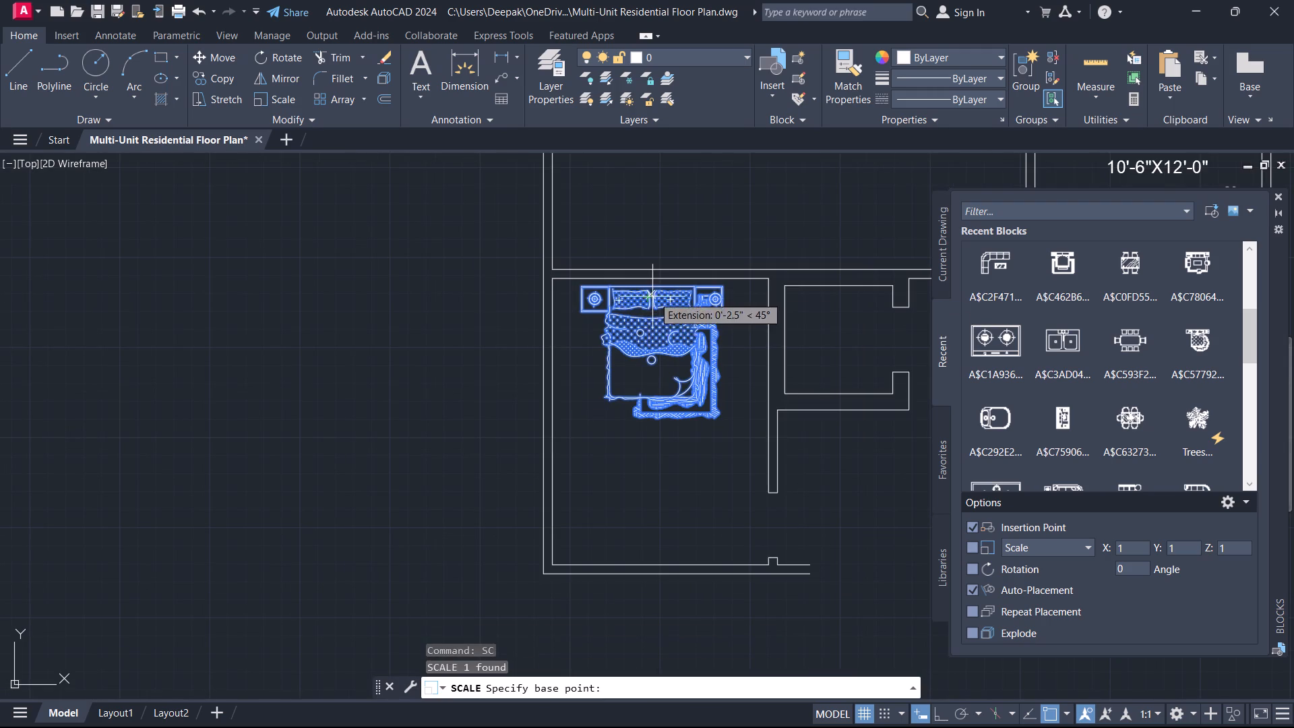
{"action": "scroll", "coordinate": [653, 296], "scroll_direction": "up", "scroll_amount": 2}
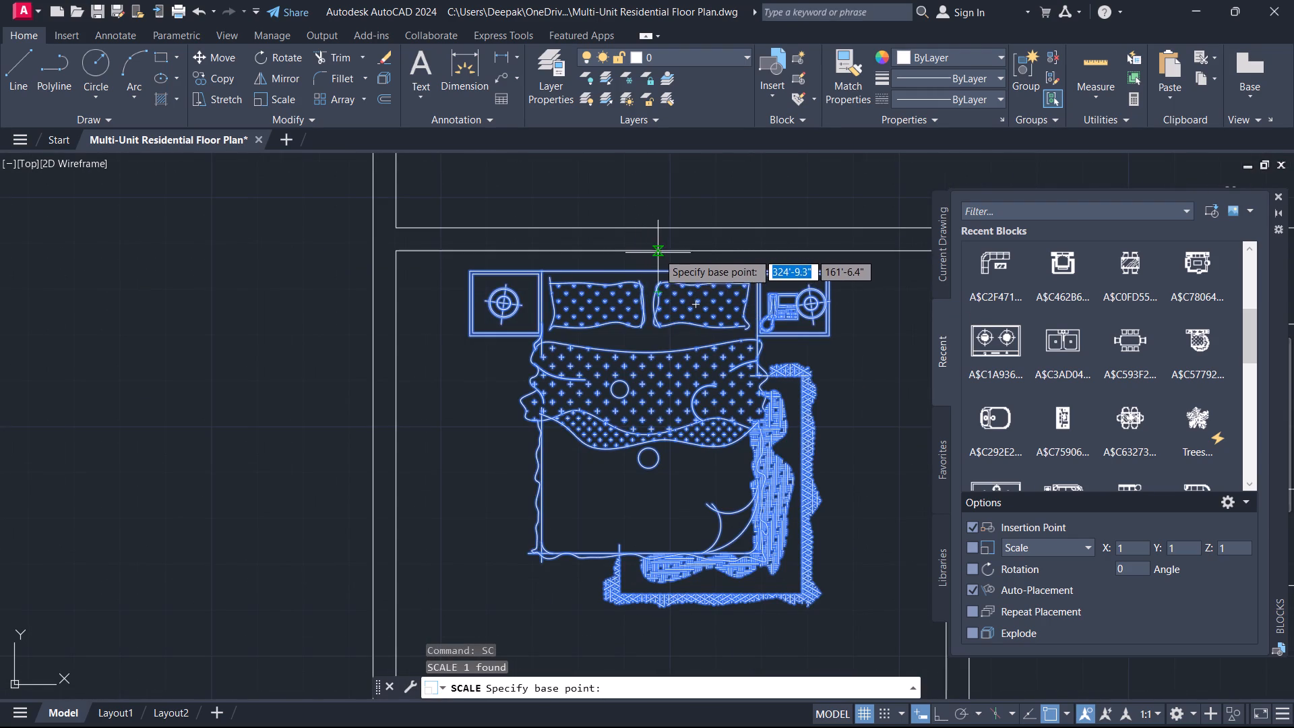
{"action": "left_click", "coordinate": [654, 255]}
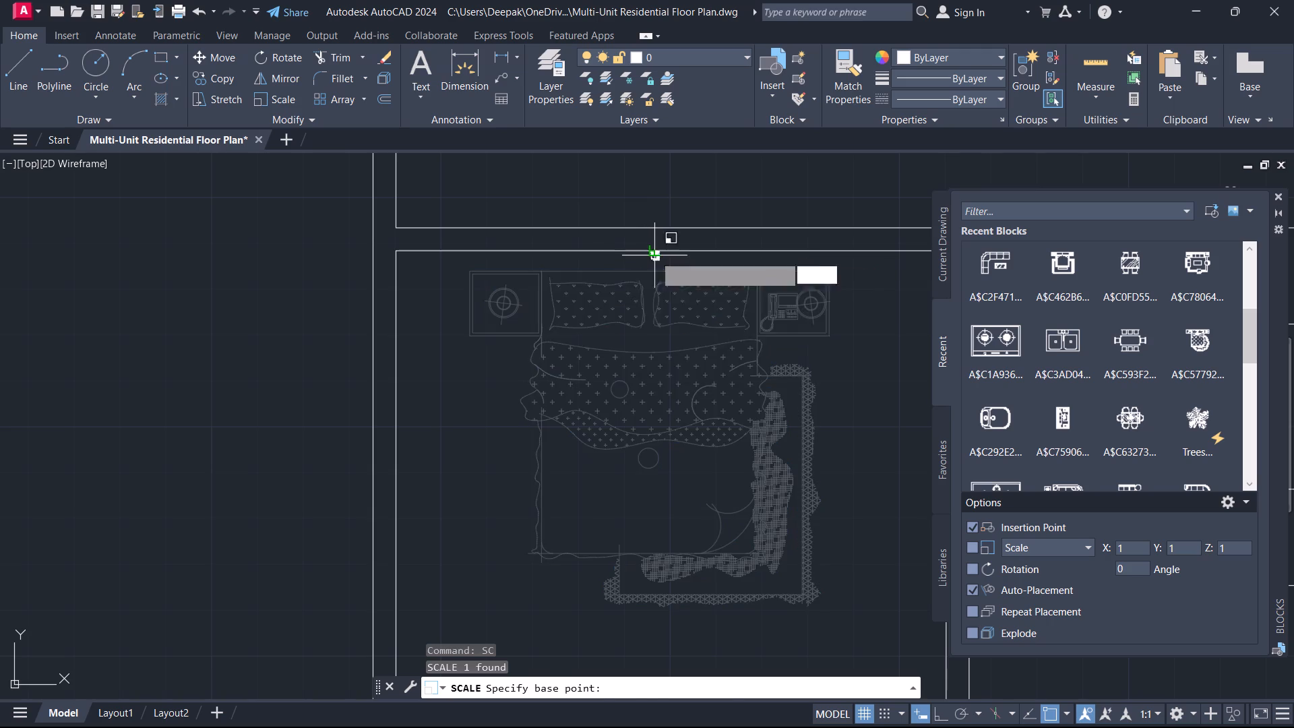
{"action": "scroll", "coordinate": [655, 369], "scroll_direction": "down", "scroll_amount": 1}
{"action": "middle_click_drag", "start_coordinate": [655, 369], "coordinate": [604, 251]}
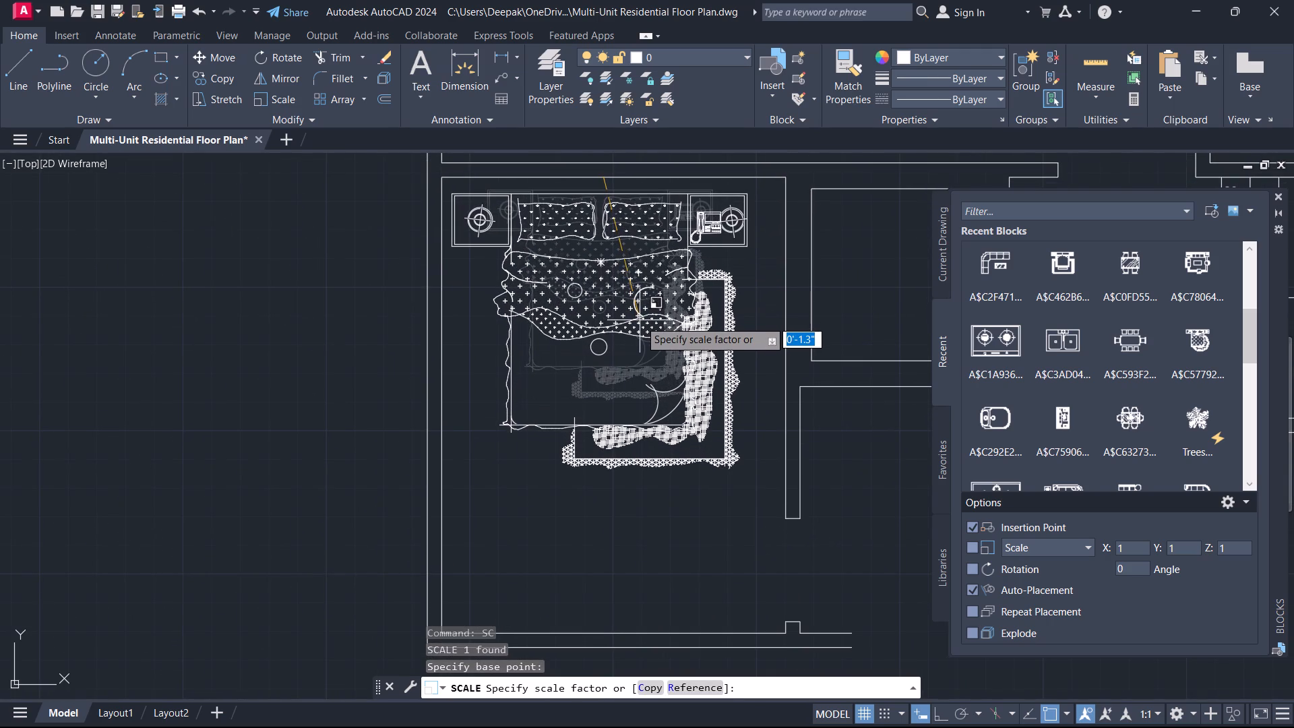
{"action": "left_click", "coordinate": [640, 320]}
Move the bed slightly east to centre it between the southwest room's side walls, and close the Blocks palette.
{"action": "left_click", "coordinate": [625, 326]}
{"action": "key", "text": "m"}
{"action": "key", "text": "space"}
{"action": "left_click", "coordinate": [603, 316]}
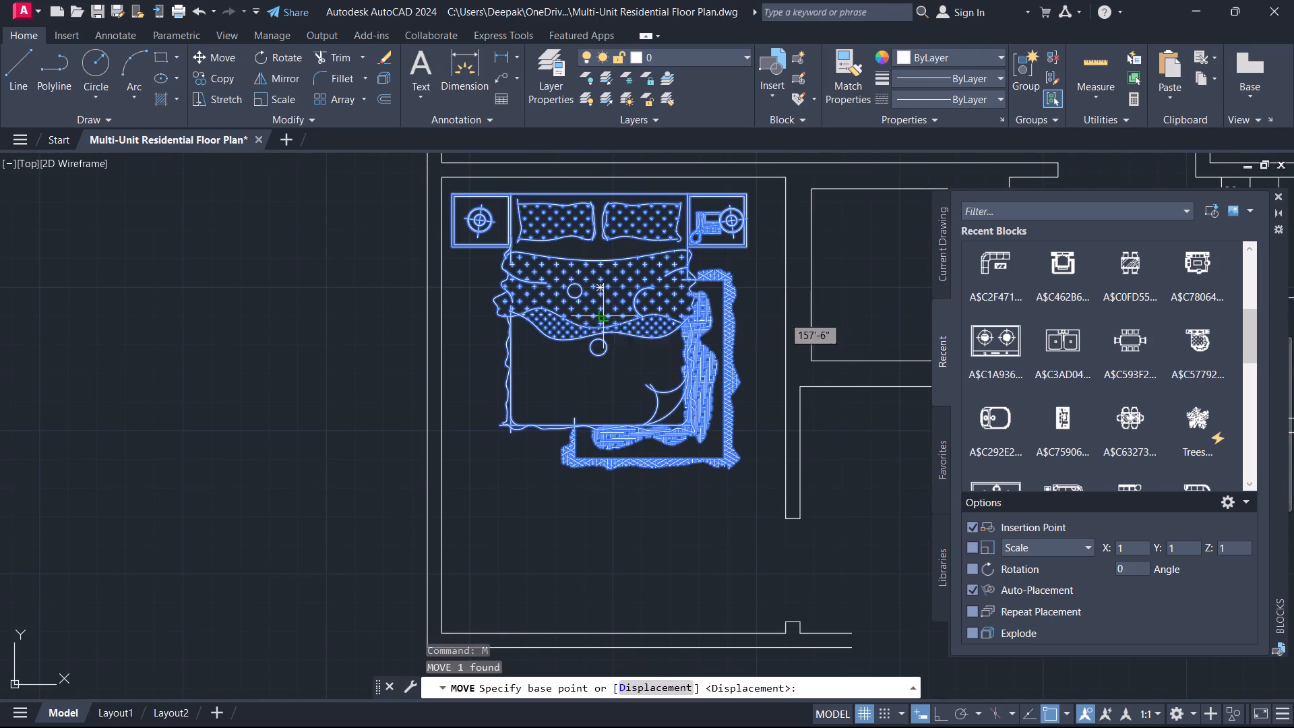
{"action": "left_click", "coordinate": [619, 315]}
{"action": "key", "text": "Escape"}
{"action": "scroll", "coordinate": [613, 317], "scroll_direction": "down", "scroll_amount": 2}
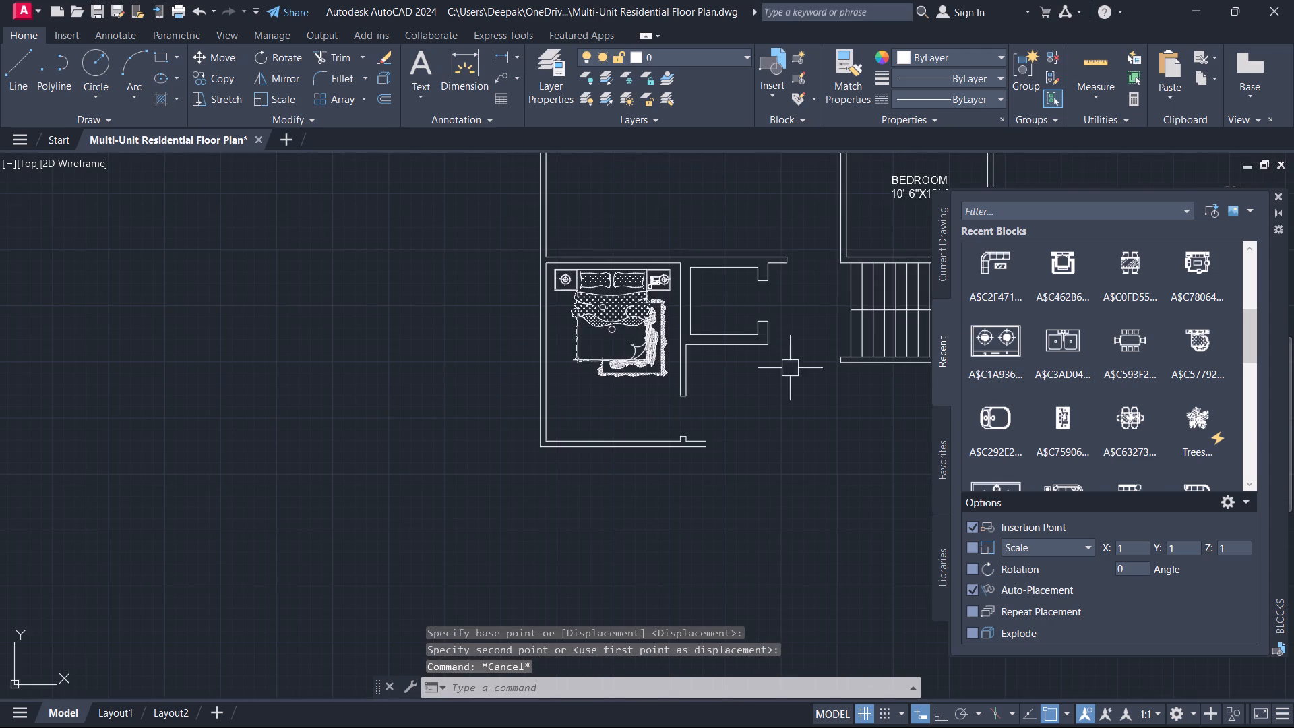
{"action": "left_click", "coordinate": [1281, 195]}
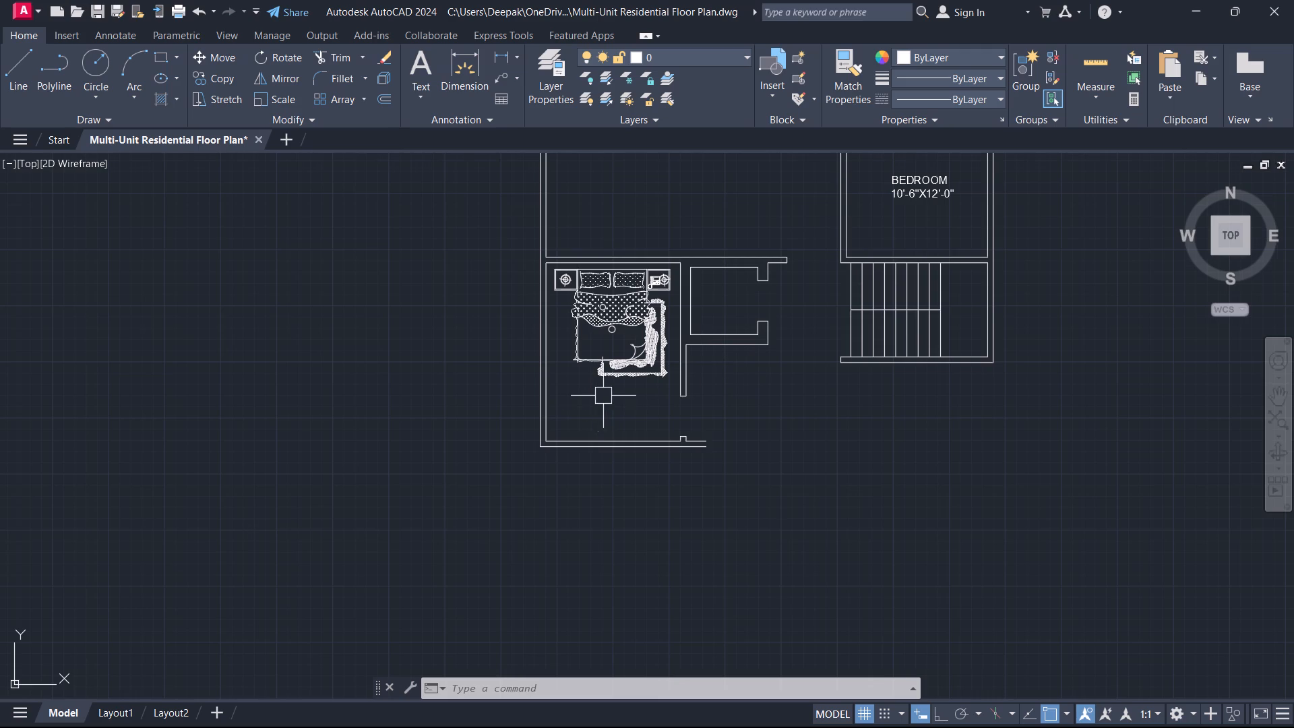
Copy the bed from the southwest room into the 11'-6"X12'-6" bedroom at the plan's north end.
{"action": "scroll", "coordinate": [609, 386], "scroll_direction": "down", "scroll_amount": 1}
{"action": "left_click", "coordinate": [610, 366]}
{"action": "type", "text": "CO"}
{"action": "key", "text": "space"}
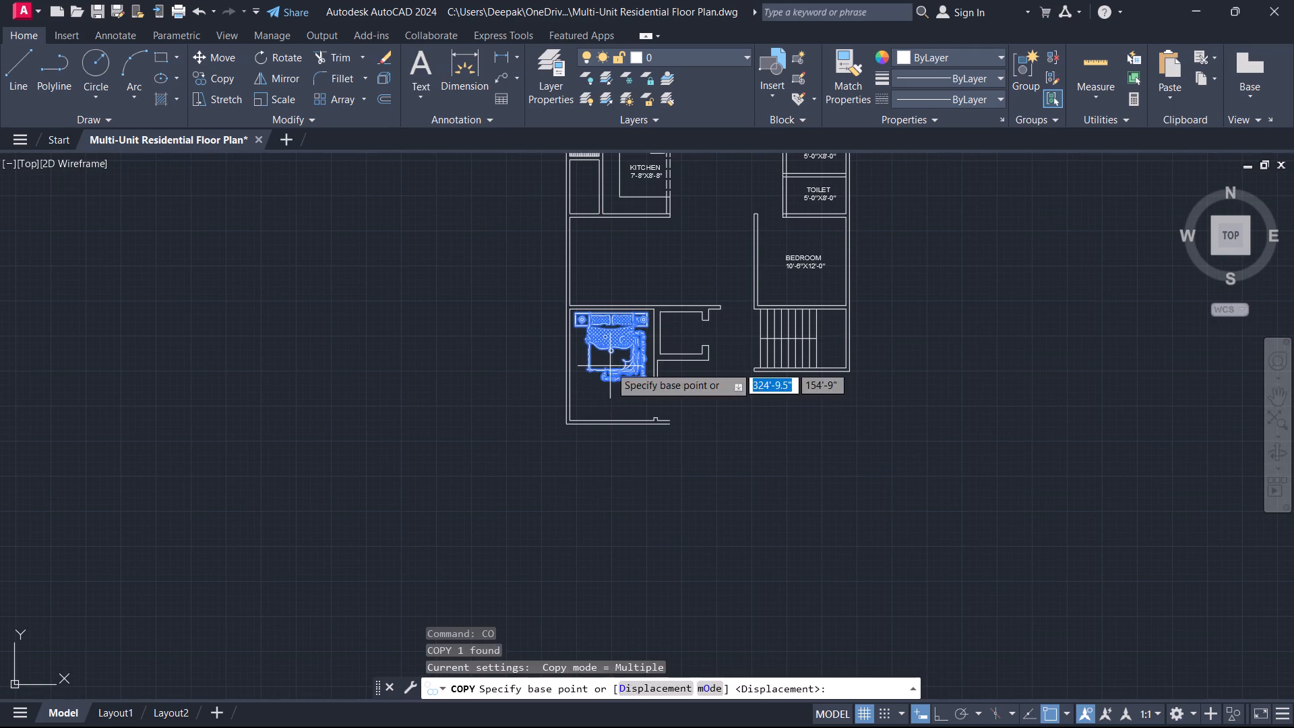
{"action": "left_click", "coordinate": [625, 338]}
{"action": "middle_click_drag", "start_coordinate": [619, 384], "coordinate": [627, 483]}
{"action": "middle_click_drag", "start_coordinate": [664, 299], "coordinate": [634, 541]}
{"action": "scroll", "coordinate": [615, 468], "scroll_direction": "up", "scroll_amount": 2}
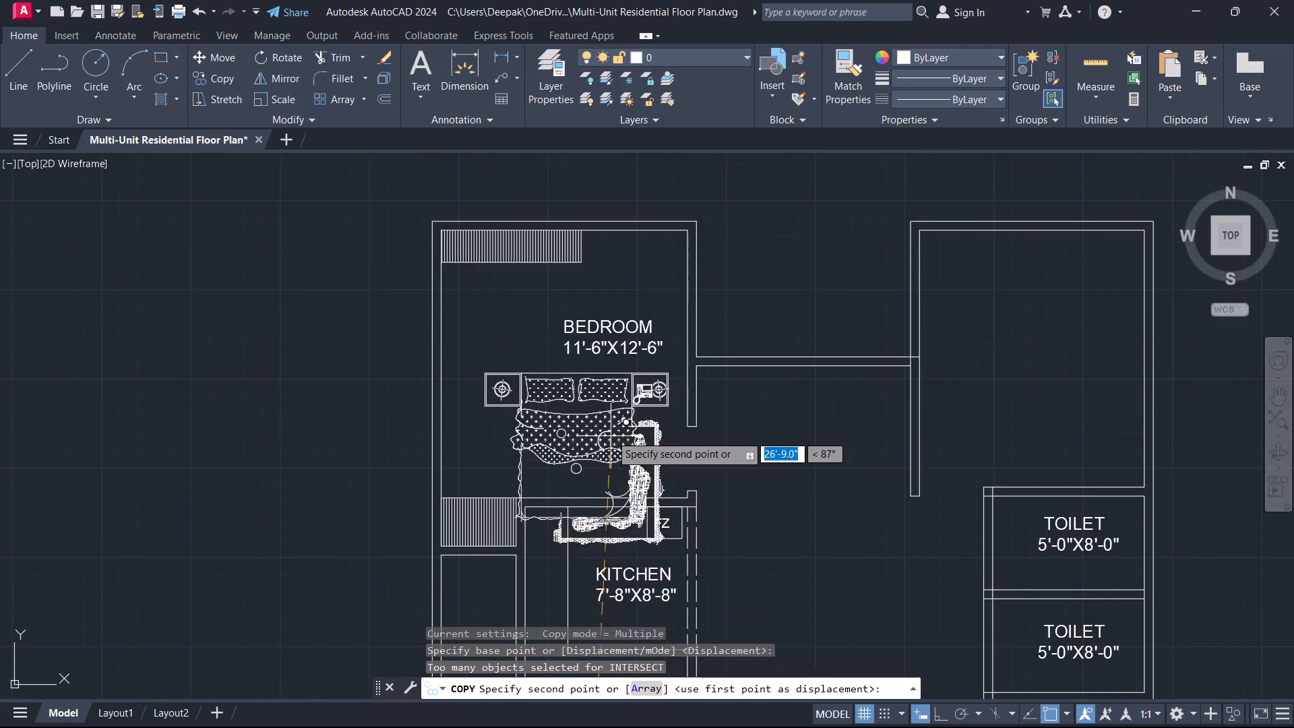
{"action": "scroll", "coordinate": [613, 402], "scroll_direction": "up", "scroll_amount": 1}
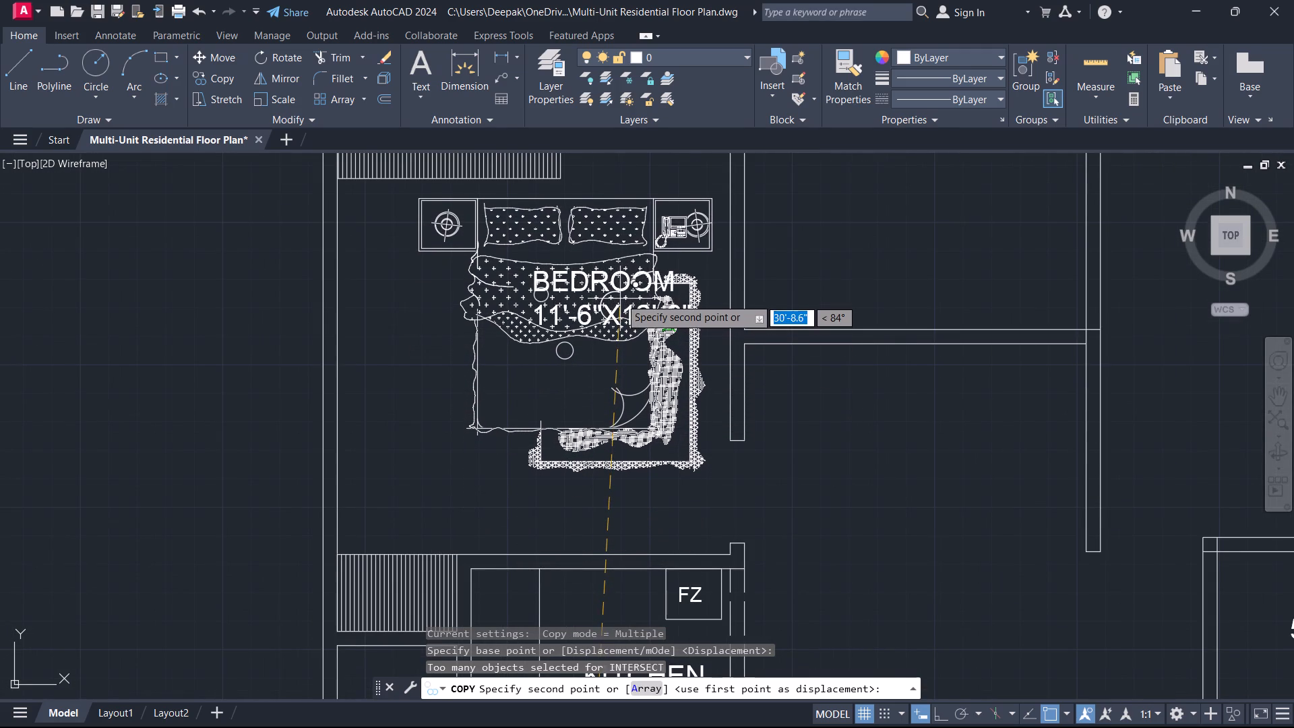
{"action": "left_click", "coordinate": [620, 298]}
{"action": "key", "text": "Escape"}
Rotate the copied bed 90° counterclockwise with Ortho on so its headboard faces the bedroom's west wall.
{"action": "left_click", "coordinate": [595, 340]}
{"action": "key", "text": "r"}
{"action": "type", "text": "O"}
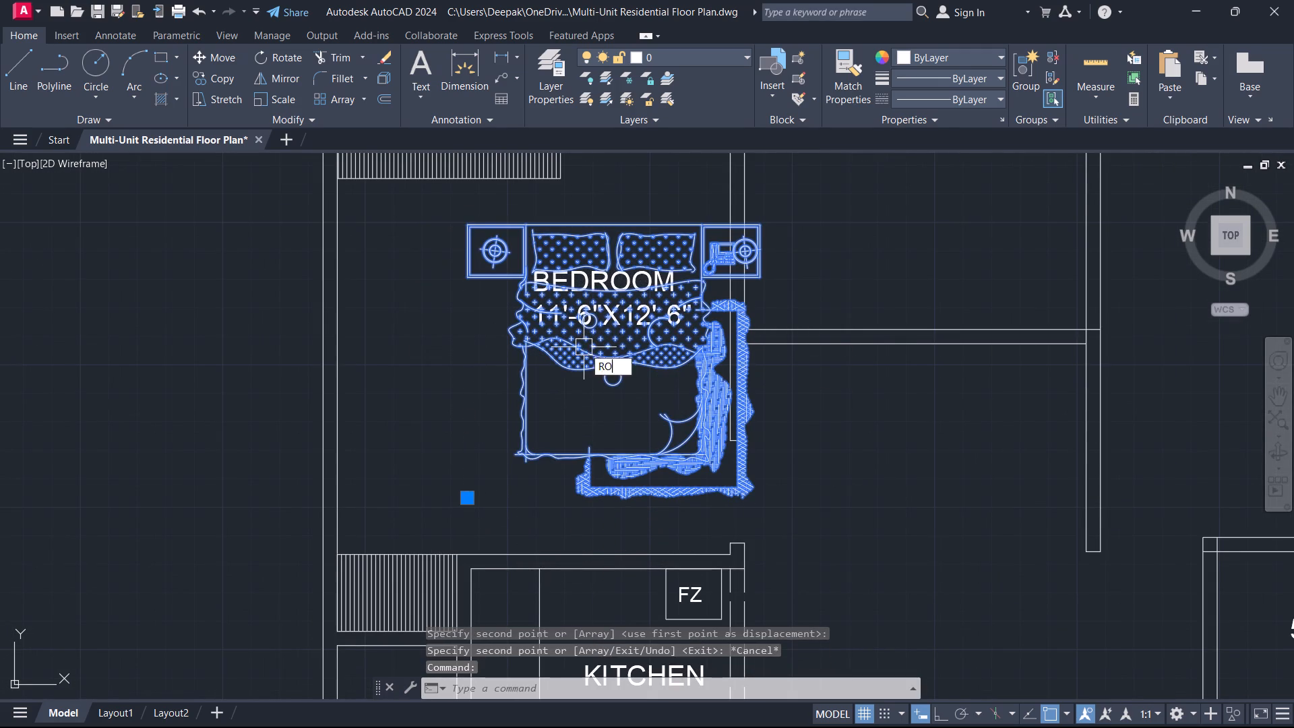
{"action": "key", "text": "space"}
{"action": "left_click", "coordinate": [590, 332]}
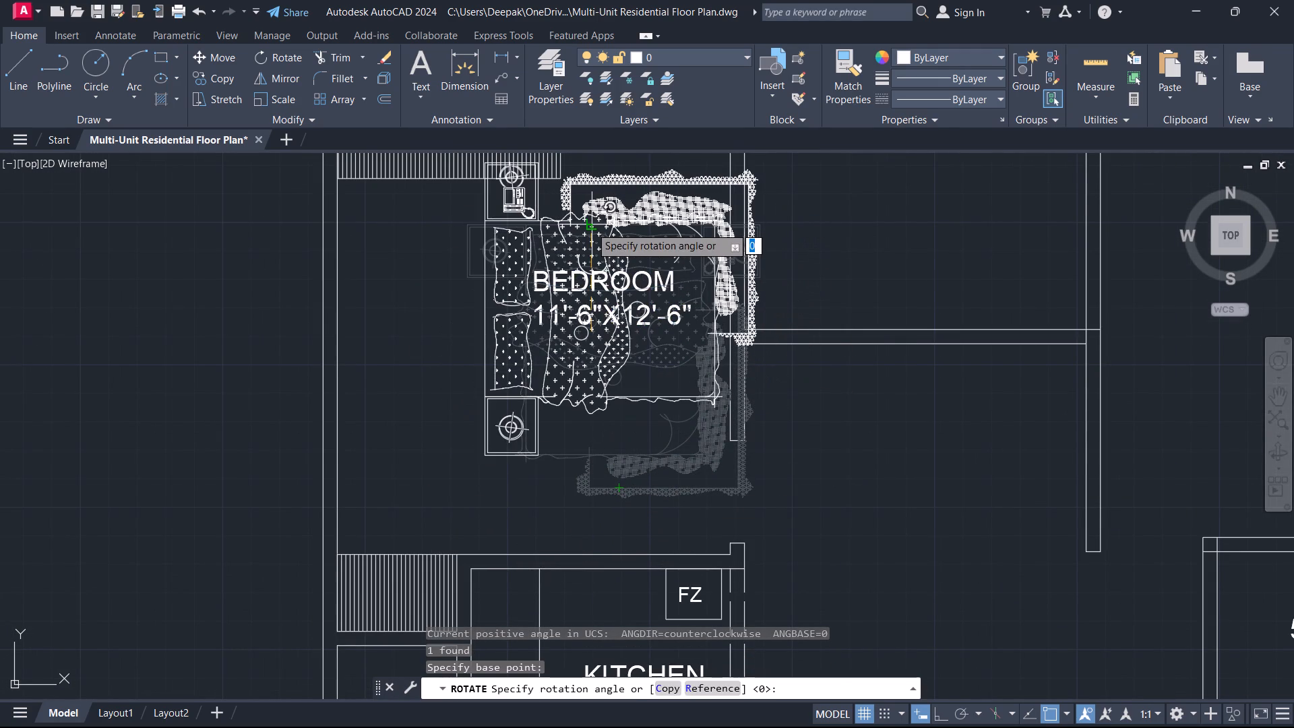
{"action": "key", "text": "F8"}
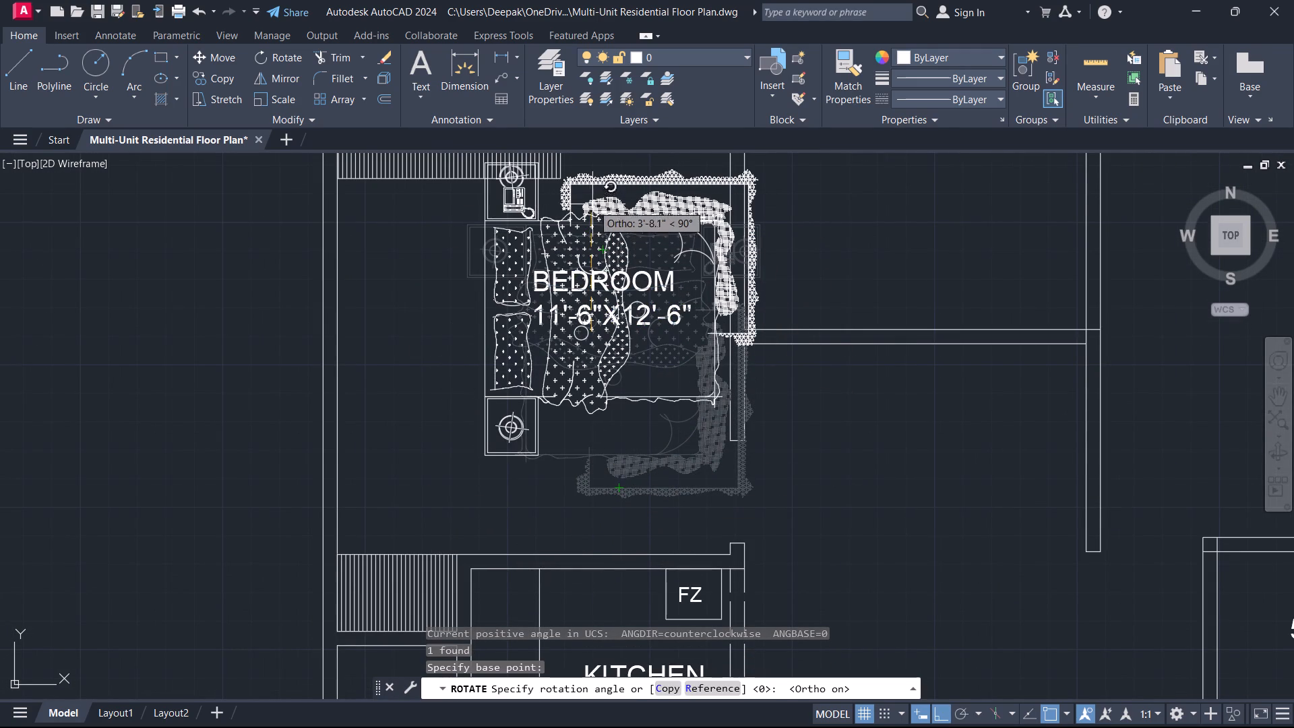
{"action": "middle_click_drag", "start_coordinate": [596, 189], "coordinate": [568, 469]}
{"action": "left_click", "coordinate": [596, 286]}
{"action": "key", "text": "Escape"}
{"action": "middle_click_drag", "start_coordinate": [598, 468], "coordinate": [625, 282]}
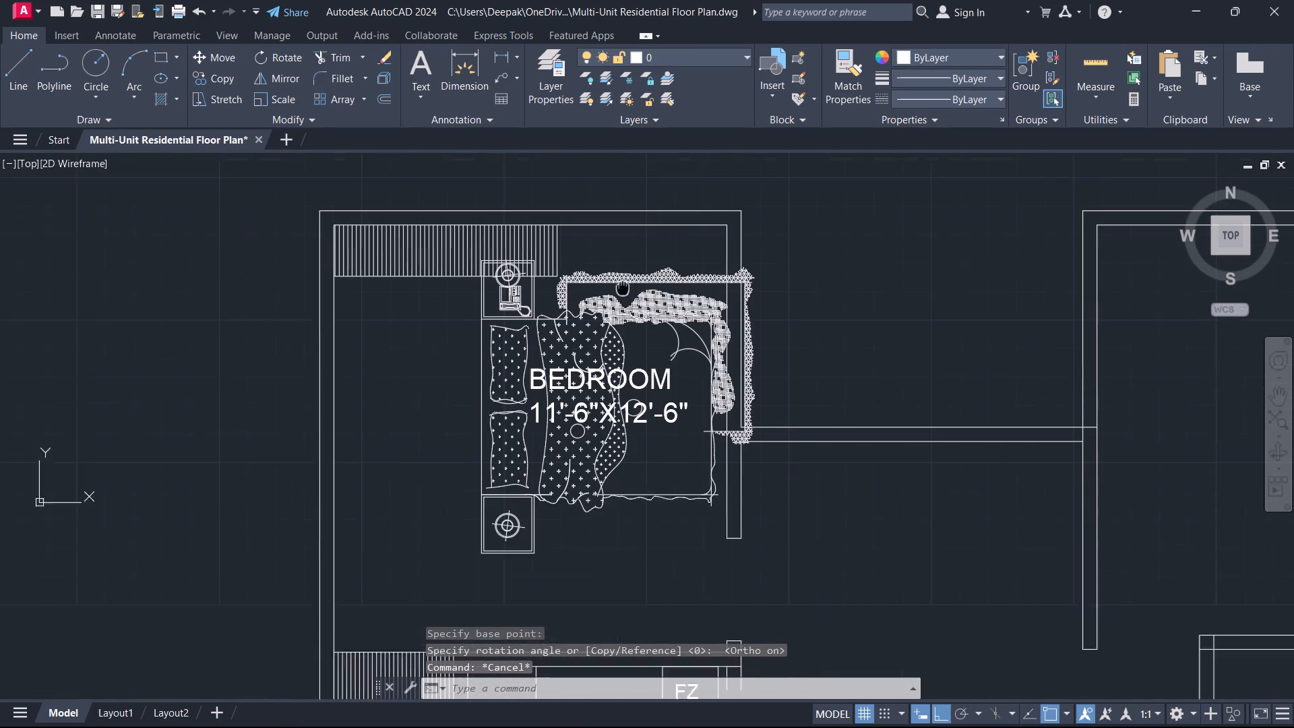
Move the bed southwest with Ortho off so its headboard sits near the north bedroom's west wall.
{"action": "middle_click_drag", "start_coordinate": [625, 282], "coordinate": [631, 273]}
{"action": "left_click", "coordinate": [642, 330]}
{"action": "left_click", "coordinate": [573, 327]}
{"action": "key", "text": "m"}
{"action": "key", "text": "space"}
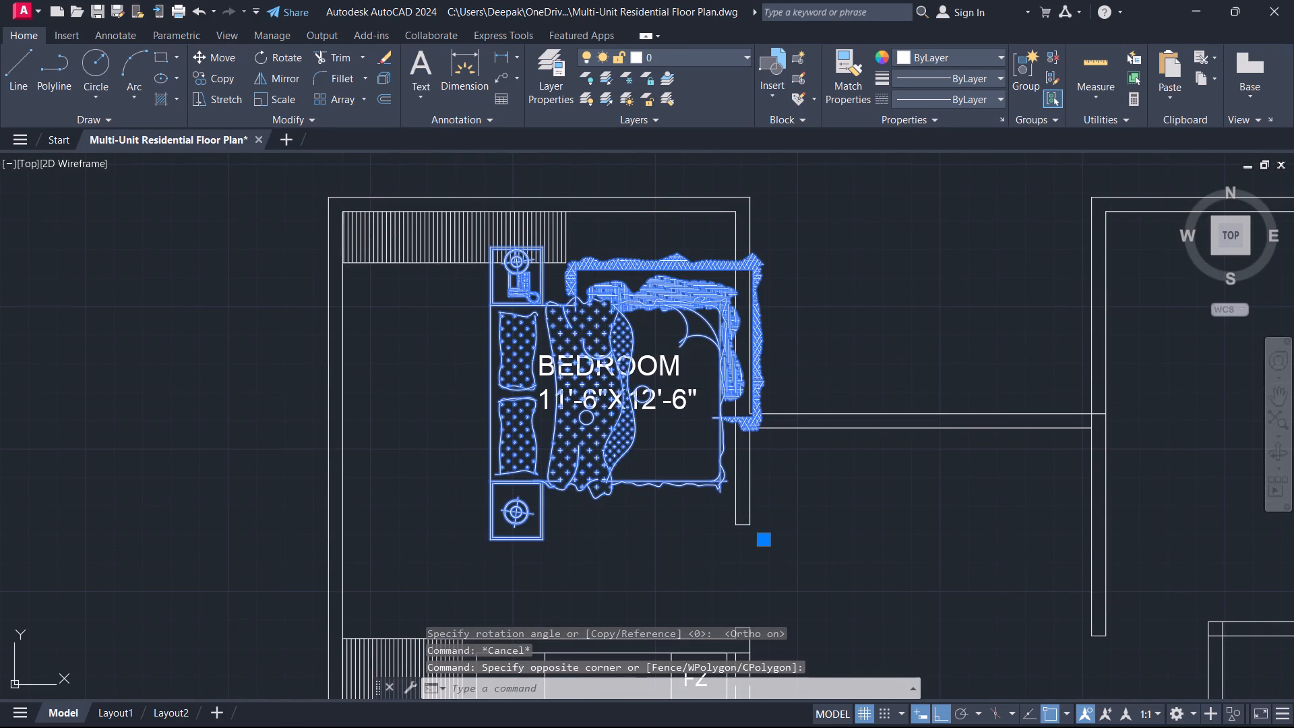
{"action": "left_click", "coordinate": [583, 359]}
{"action": "key", "text": "F8"}
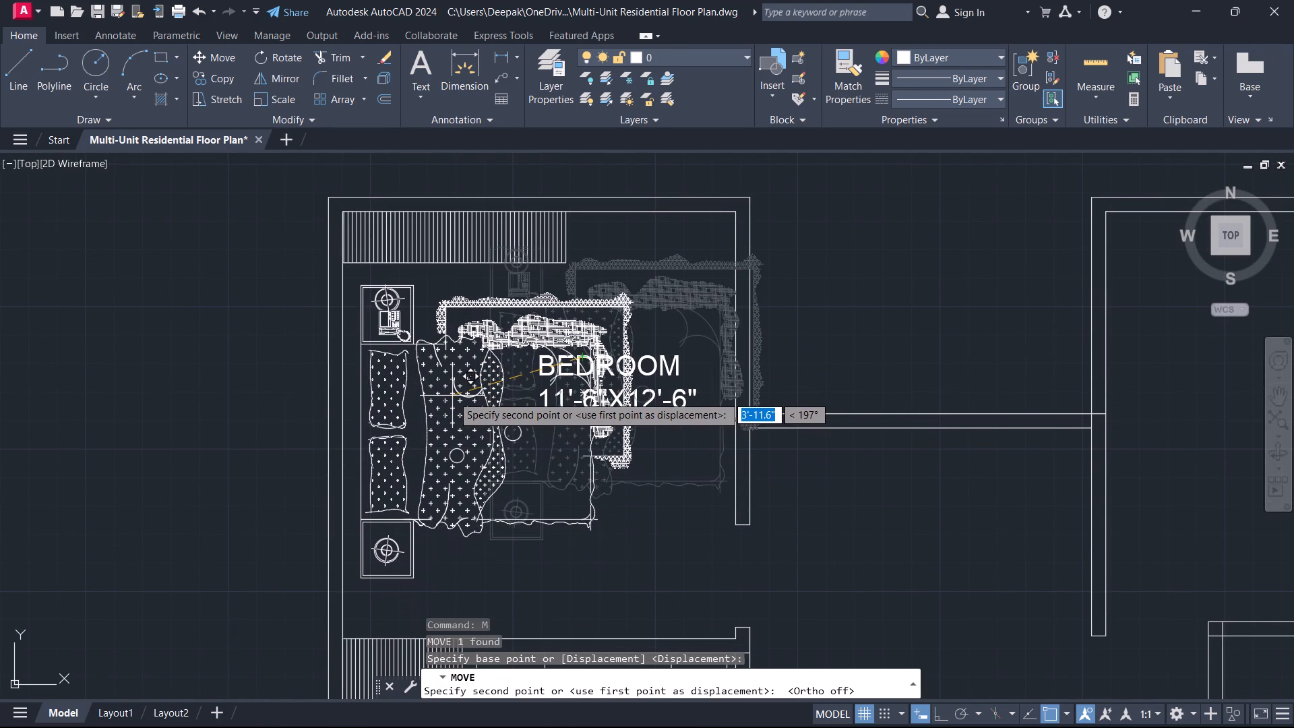
{"action": "left_click", "coordinate": [452, 396]}
{"action": "key", "text": "Escape"}
Move the BEDROOM 11'-6"X12'-6" label to the clear floor just south of the bed.
{"action": "left_click", "coordinate": [691, 375]}
{"action": "left_click", "coordinate": [672, 363]}
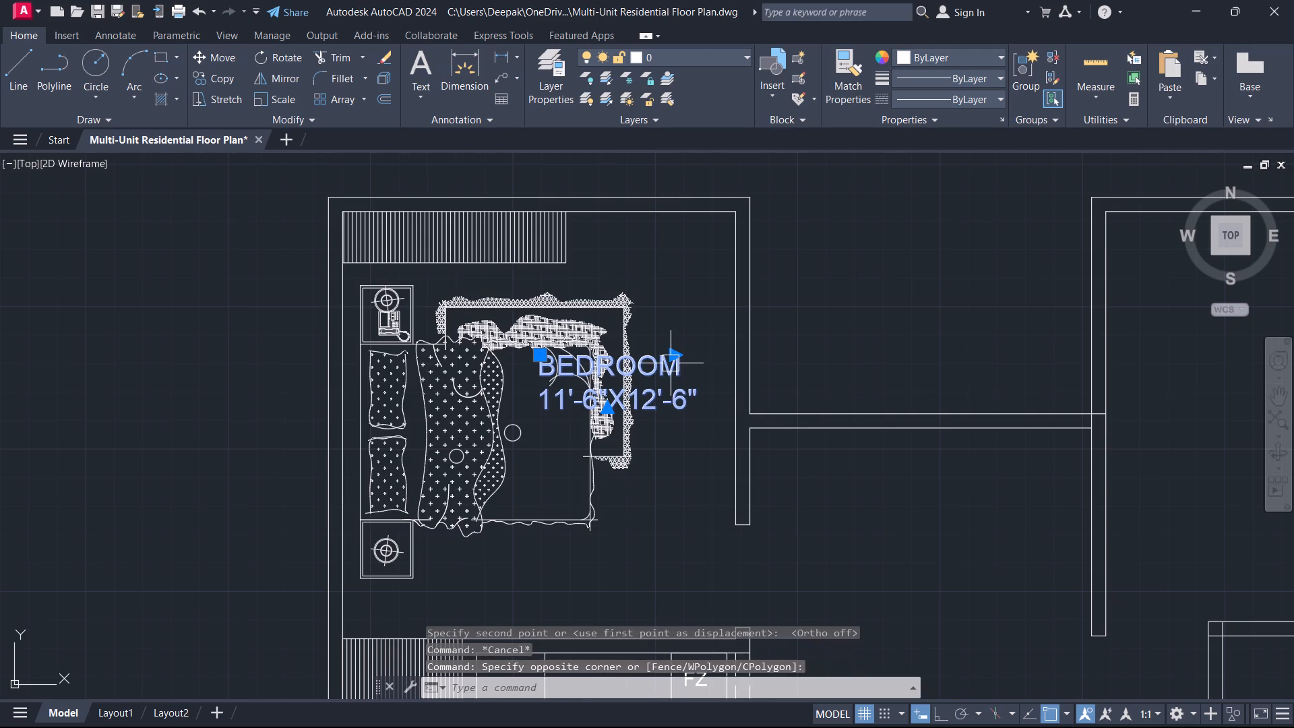
{"action": "key", "text": "m"}
{"action": "key", "text": "space"}
{"action": "left_click", "coordinate": [668, 365]}
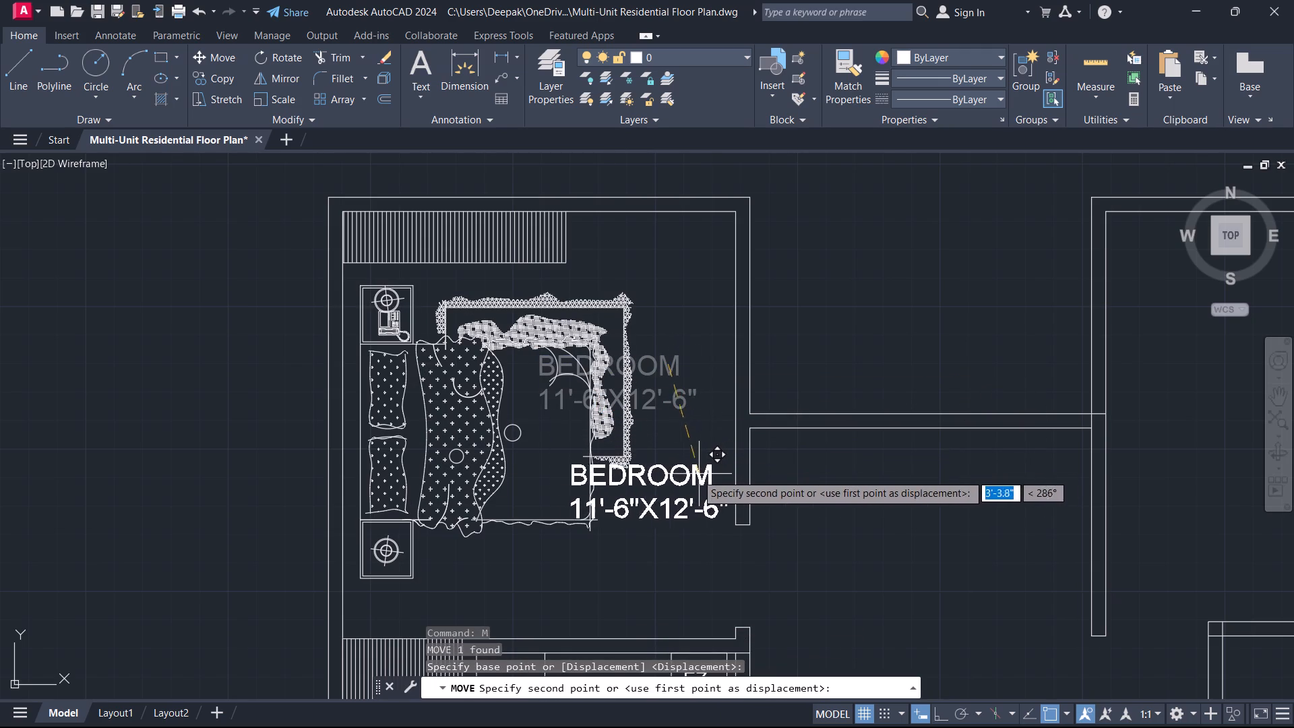
{"action": "left_click", "coordinate": [640, 553]}
{"action": "key", "text": "F1"}
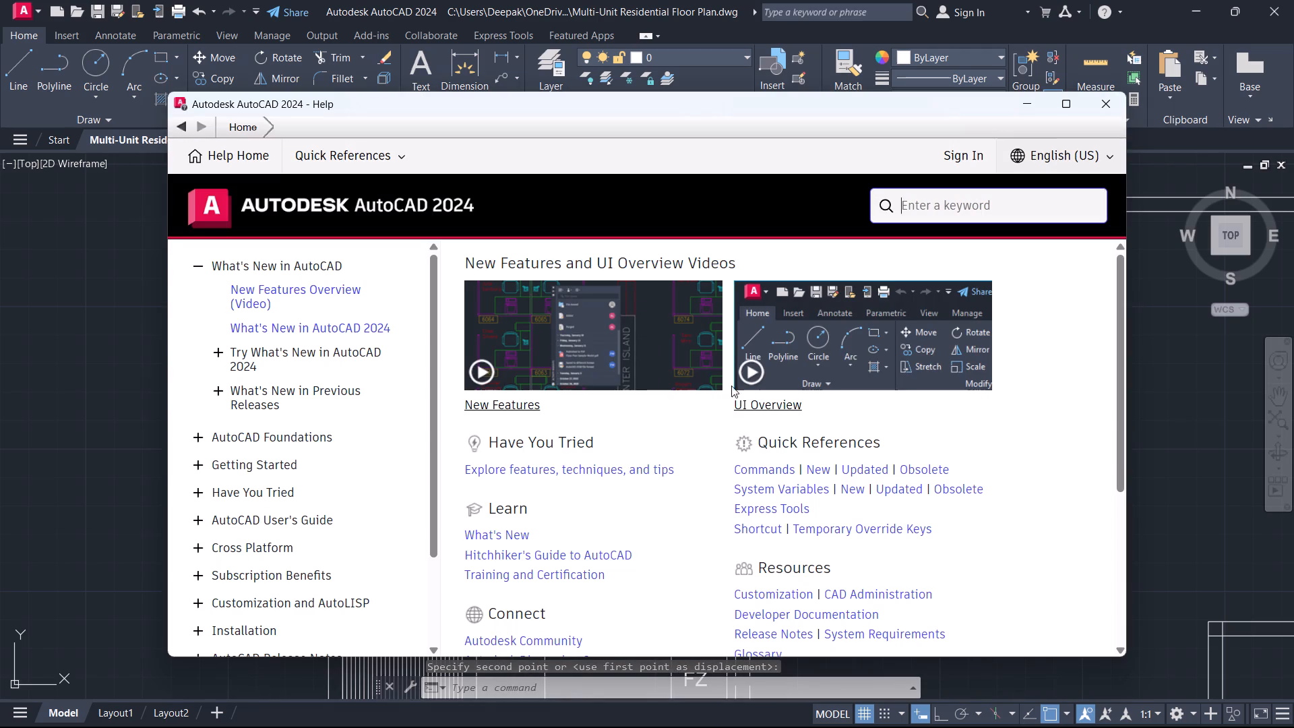
{"action": "left_click", "coordinate": [1117, 102]}
{"action": "key", "text": "Escape"}
Trim the overlapping lines where the central hall's north wall meets its east wall to form a clean junction.
{"action": "scroll", "coordinate": [809, 390], "scroll_direction": "down", "scroll_amount": 2}
{"action": "middle_click_drag", "start_coordinate": [801, 396], "coordinate": [733, 344]}
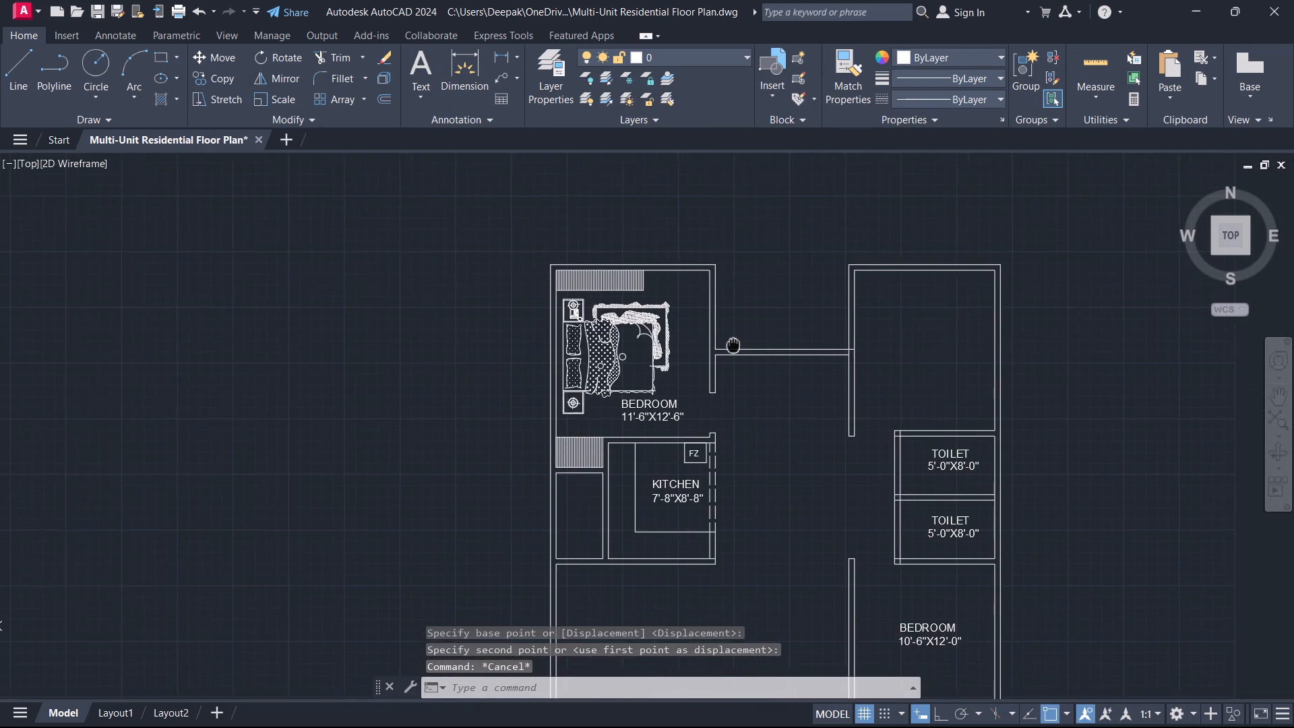
{"action": "middle_click_drag", "start_coordinate": [733, 344], "coordinate": [719, 337]}
{"action": "scroll", "coordinate": [719, 337], "scroll_direction": "up", "scroll_amount": 1}
{"action": "middle_click_drag", "start_coordinate": [683, 437], "coordinate": [621, 333]}
{"action": "scroll", "coordinate": [621, 333], "scroll_direction": "up", "scroll_amount": 1}
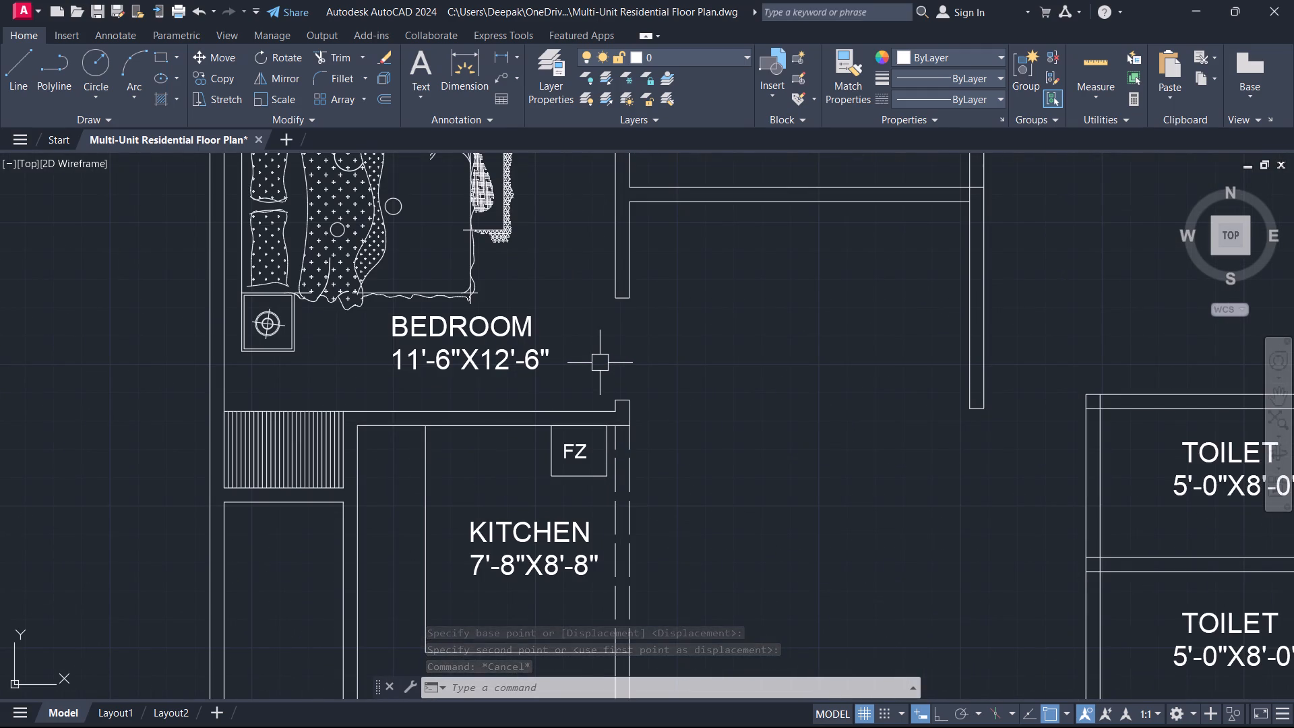
{"action": "scroll", "coordinate": [643, 365], "scroll_direction": "down", "scroll_amount": 2}
{"action": "middle_click_drag", "start_coordinate": [659, 380], "coordinate": [626, 371]}
{"action": "scroll", "coordinate": [768, 322], "scroll_direction": "up", "scroll_amount": 2}
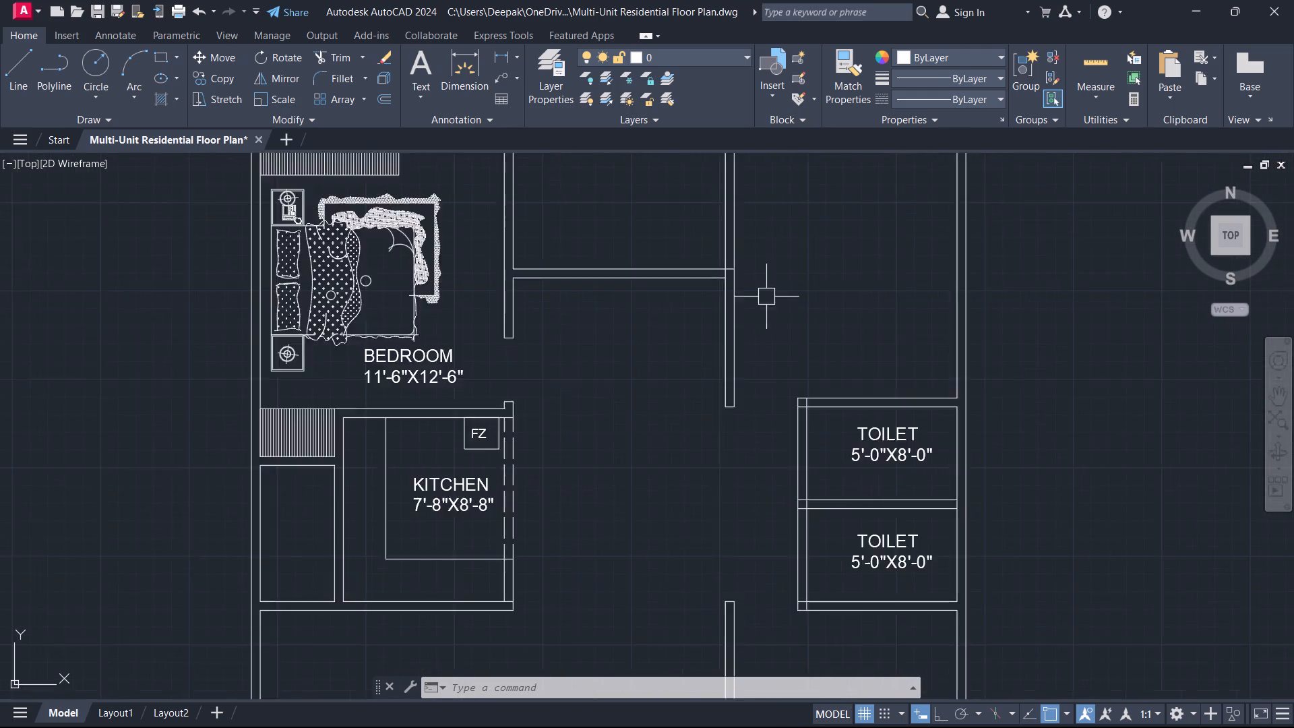
{"action": "scroll", "coordinate": [766, 295], "scroll_direction": "up", "scroll_amount": 1}
{"action": "scroll", "coordinate": [693, 253], "scroll_direction": "up", "scroll_amount": 2}
{"action": "type", "text": "TR"}
{"action": "key", "text": "space"}
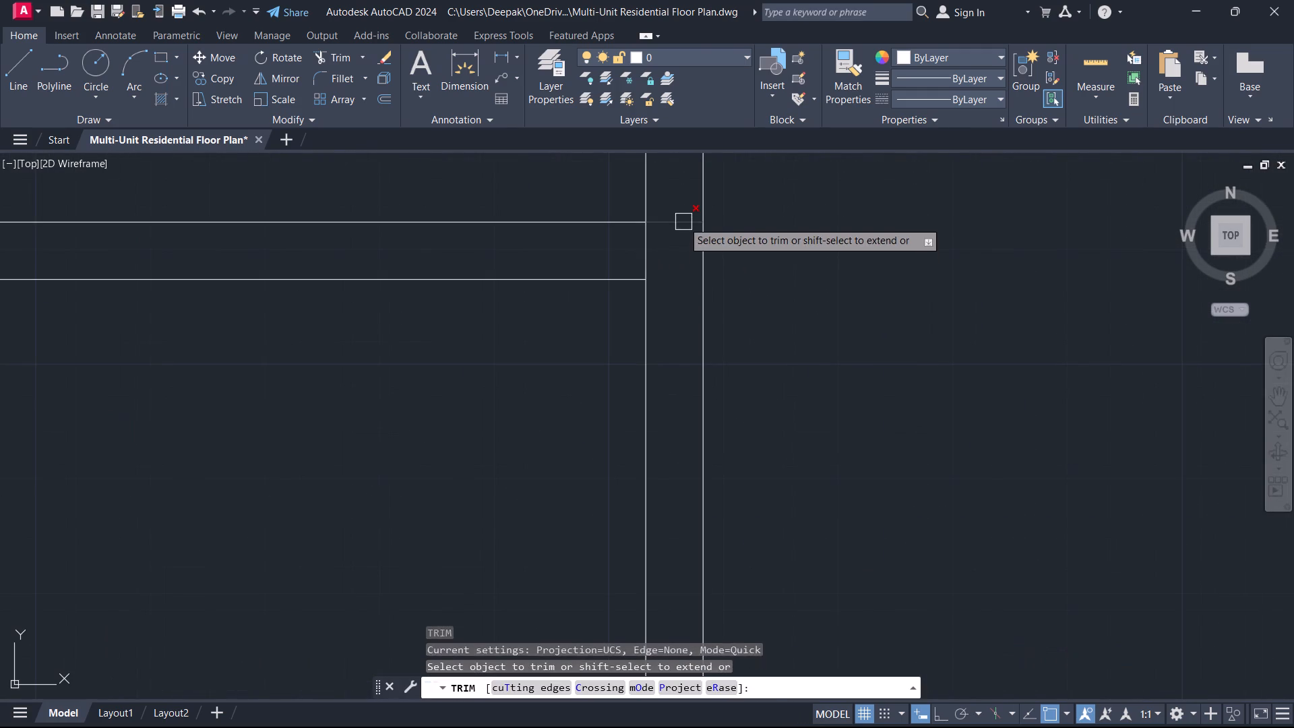
{"action": "left_click", "coordinate": [683, 221]}
{"action": "left_click", "coordinate": [634, 268]}
{"action": "left_click", "coordinate": [683, 256]}
{"action": "key", "text": "Escape"}
Insert the eight-chair rectangular dining table block from the recent blocks into the empty area east of the plan, and close the Blocks palette.
{"action": "scroll", "coordinate": [600, 274], "scroll_direction": "down", "scroll_amount": 4}
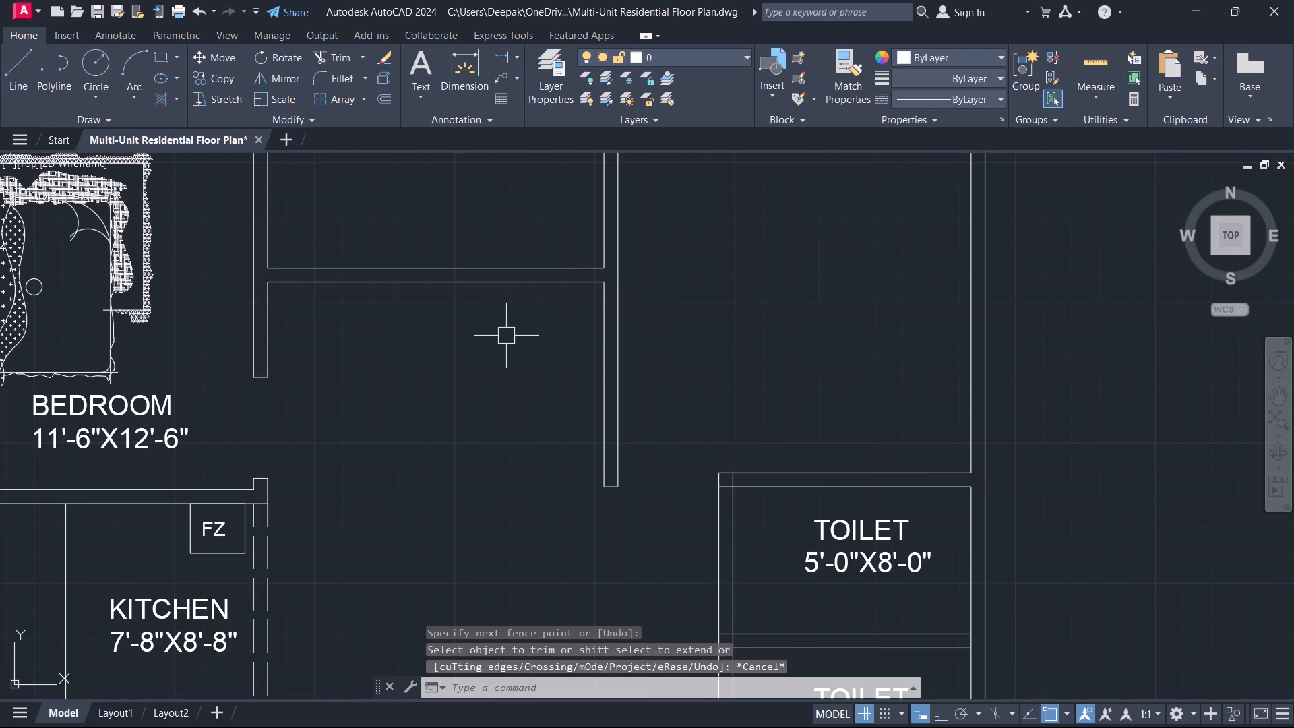
{"action": "scroll", "coordinate": [463, 301], "scroll_direction": "down", "scroll_amount": 2}
{"action": "middle_click_drag", "start_coordinate": [479, 355], "coordinate": [526, 317]}
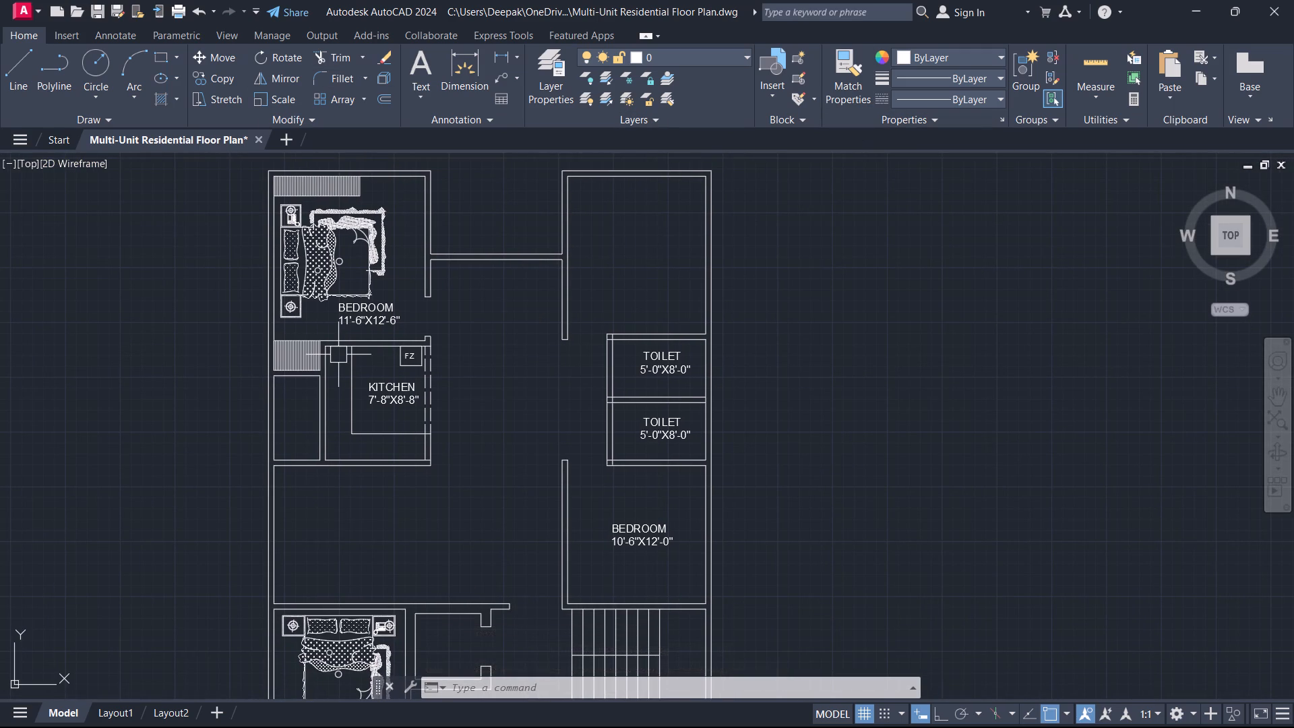
{"action": "type", "text": "I"}
{"action": "key", "text": "space"}
{"action": "scroll", "coordinate": [1126, 436], "scroll_direction": "down", "scroll_amount": 3}
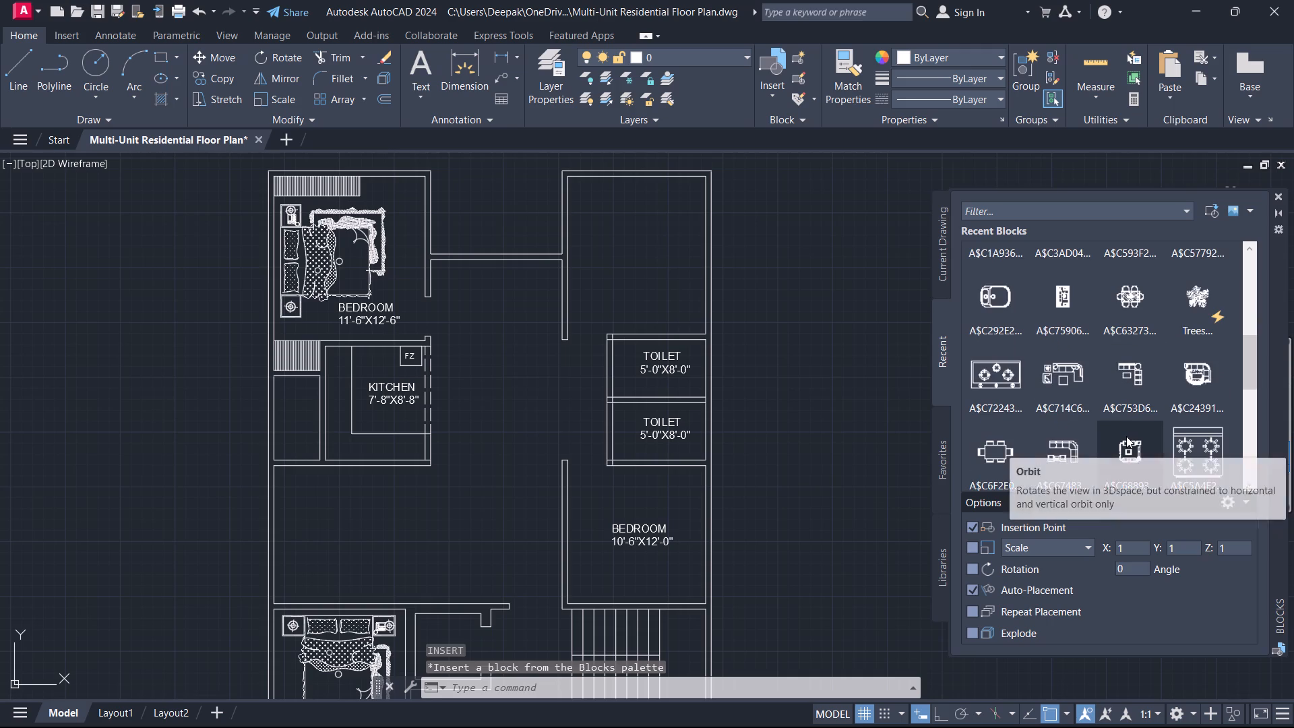
{"action": "scroll", "coordinate": [1117, 361], "scroll_direction": "down", "scroll_amount": 3}
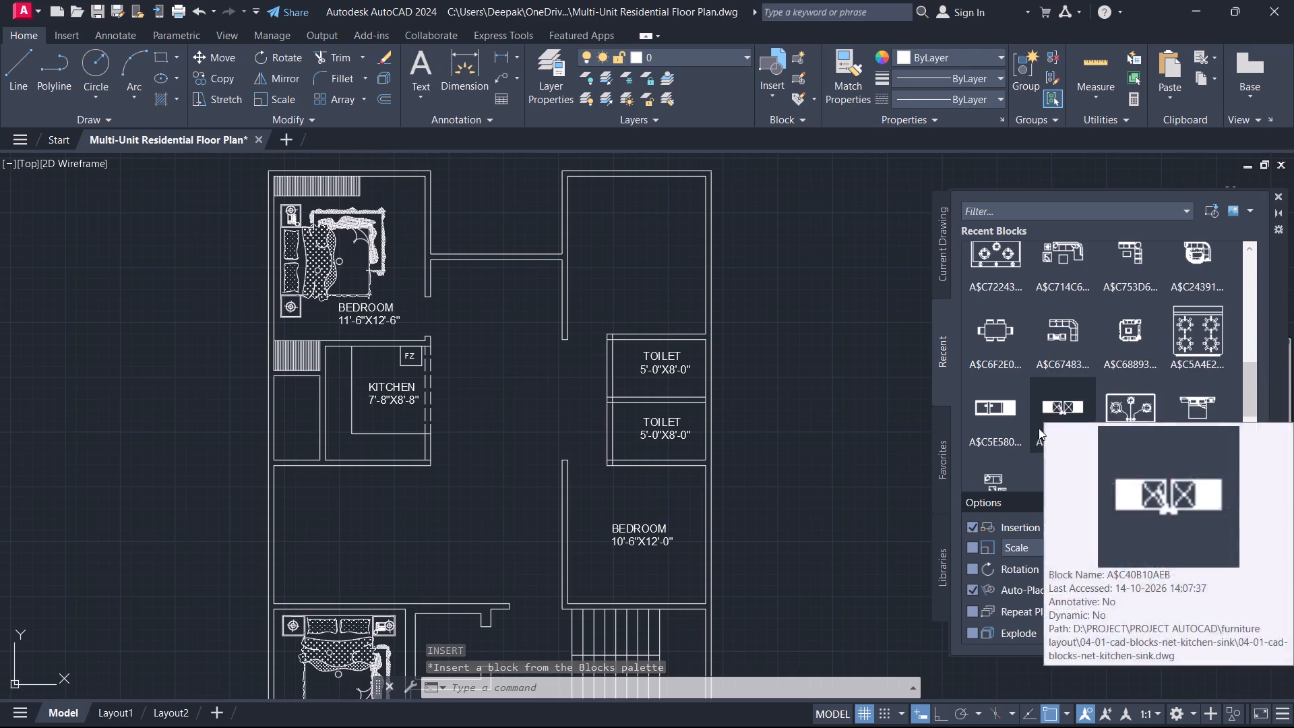
{"action": "scroll", "coordinate": [1011, 388], "scroll_direction": "down", "scroll_amount": 4}
{"action": "scroll", "coordinate": [1129, 346], "scroll_direction": "down", "scroll_amount": 2}
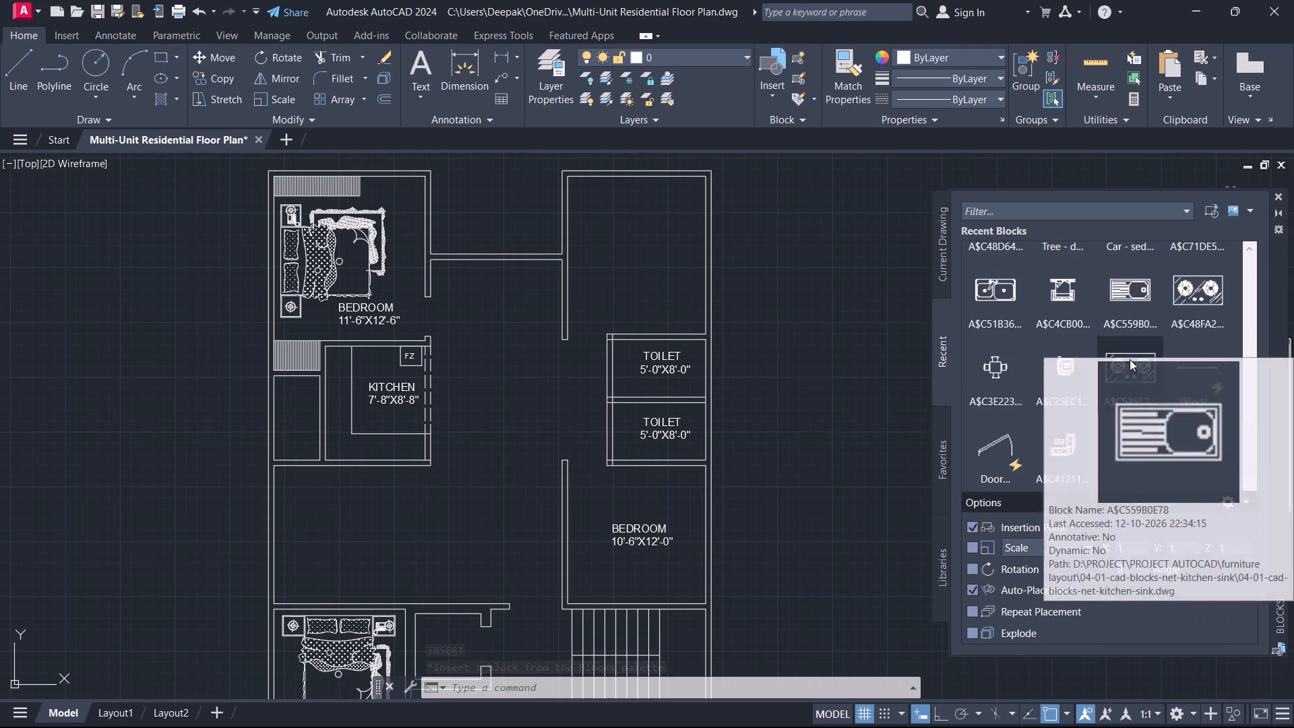
{"action": "scroll", "coordinate": [1130, 359], "scroll_direction": "down", "scroll_amount": 5}
{"action": "scroll", "coordinate": [1064, 369], "scroll_direction": "up", "scroll_amount": 4}
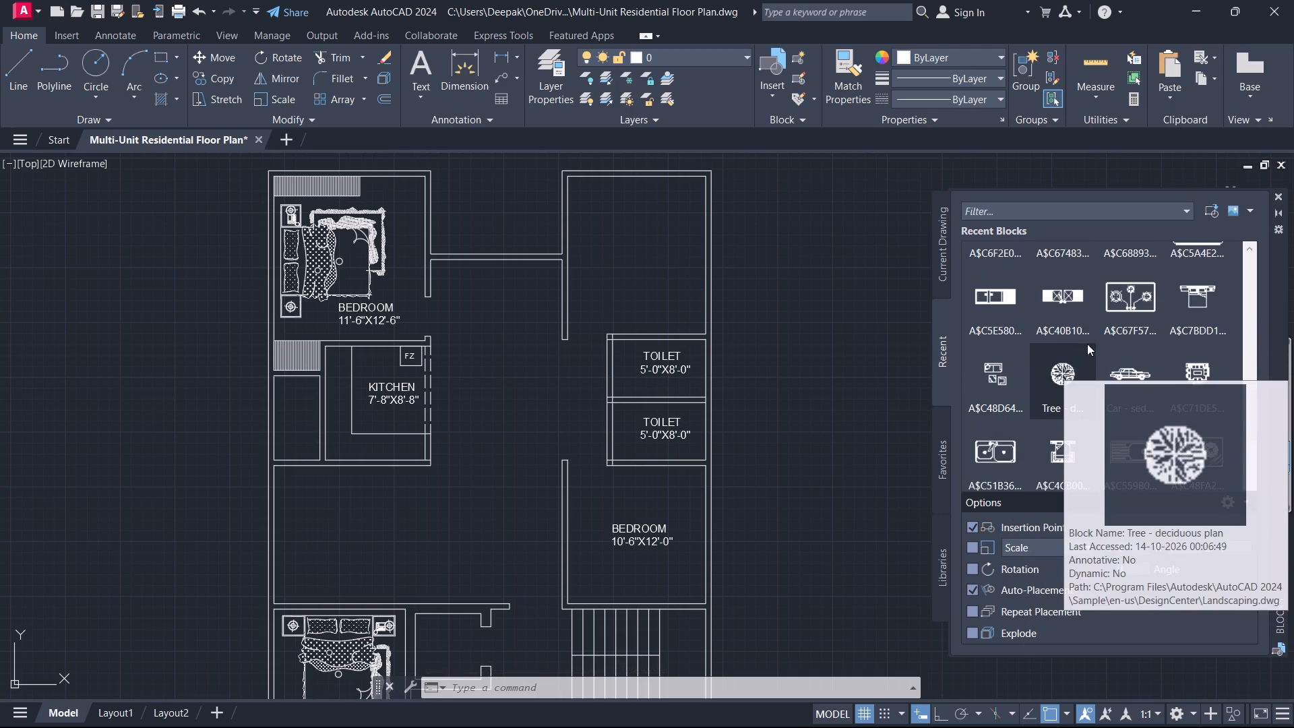
{"action": "scroll", "coordinate": [1088, 343], "scroll_direction": "up", "scroll_amount": 8}
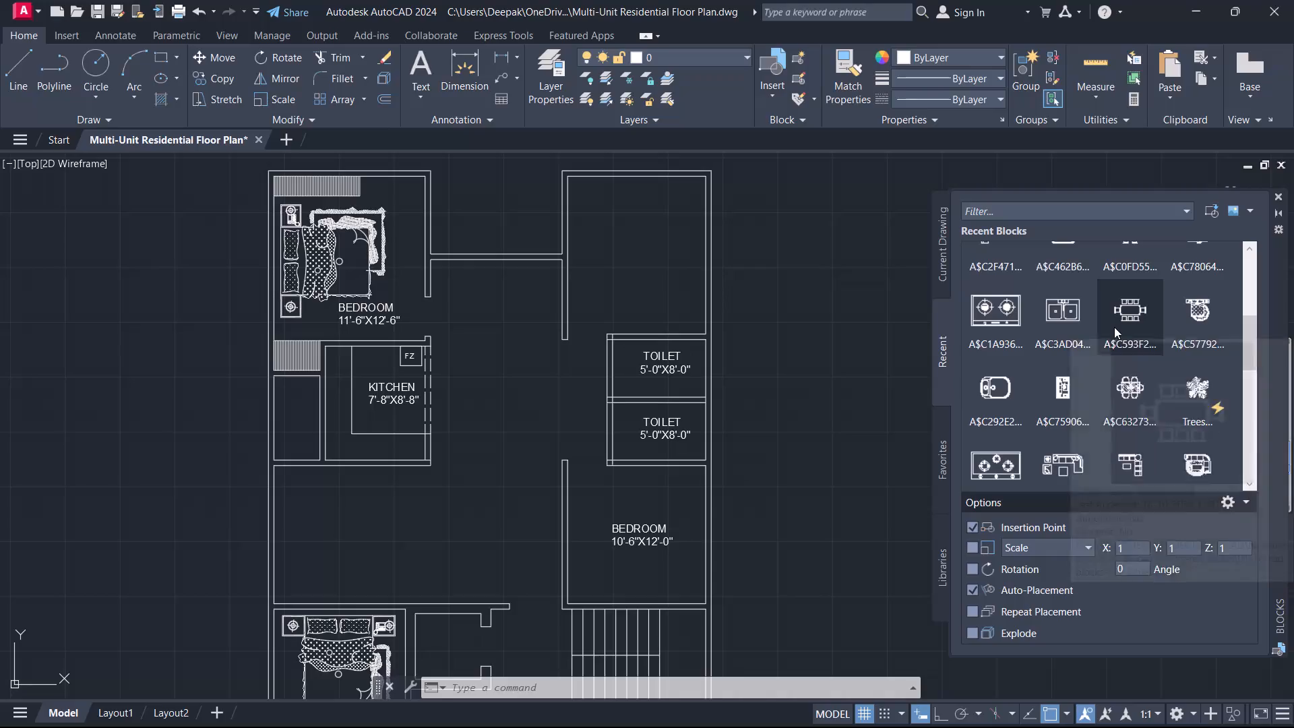
{"action": "left_click", "coordinate": [1120, 317]}
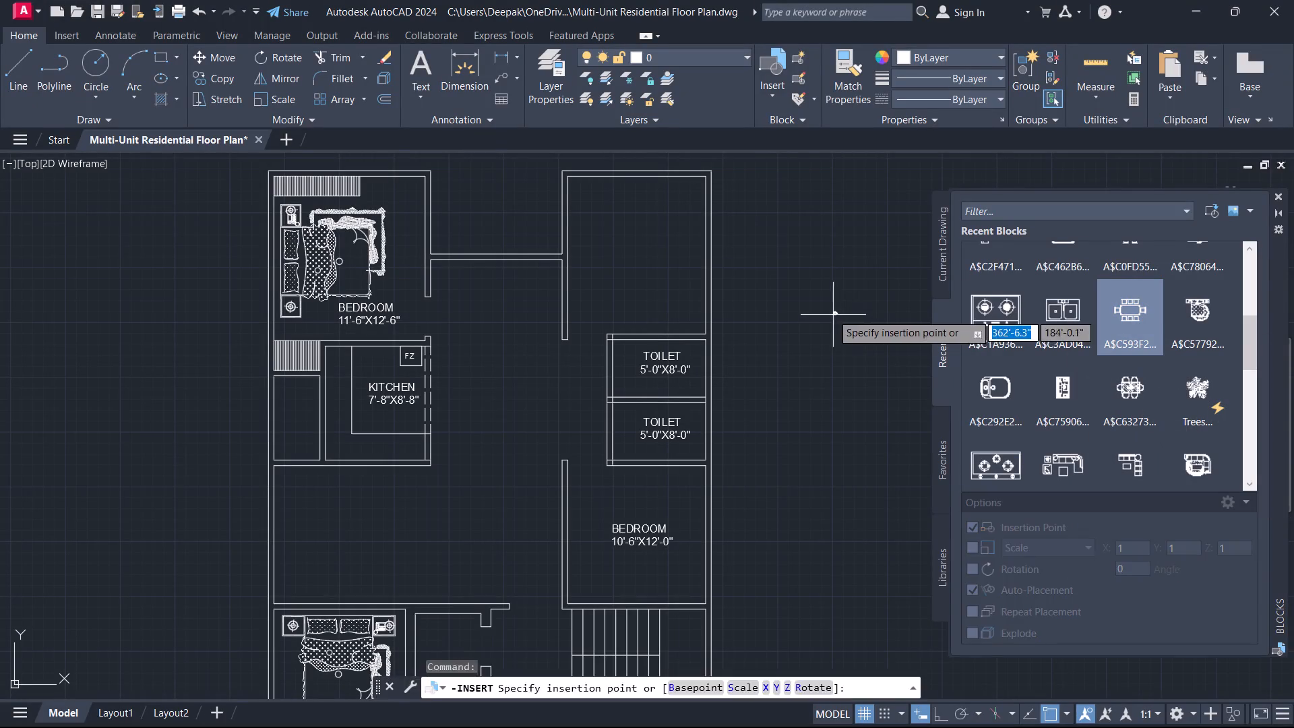
{"action": "left_click", "coordinate": [832, 313]}
{"action": "key", "text": "Escape"}
{"action": "scroll", "coordinate": [844, 322], "scroll_direction": "up", "scroll_amount": 5}
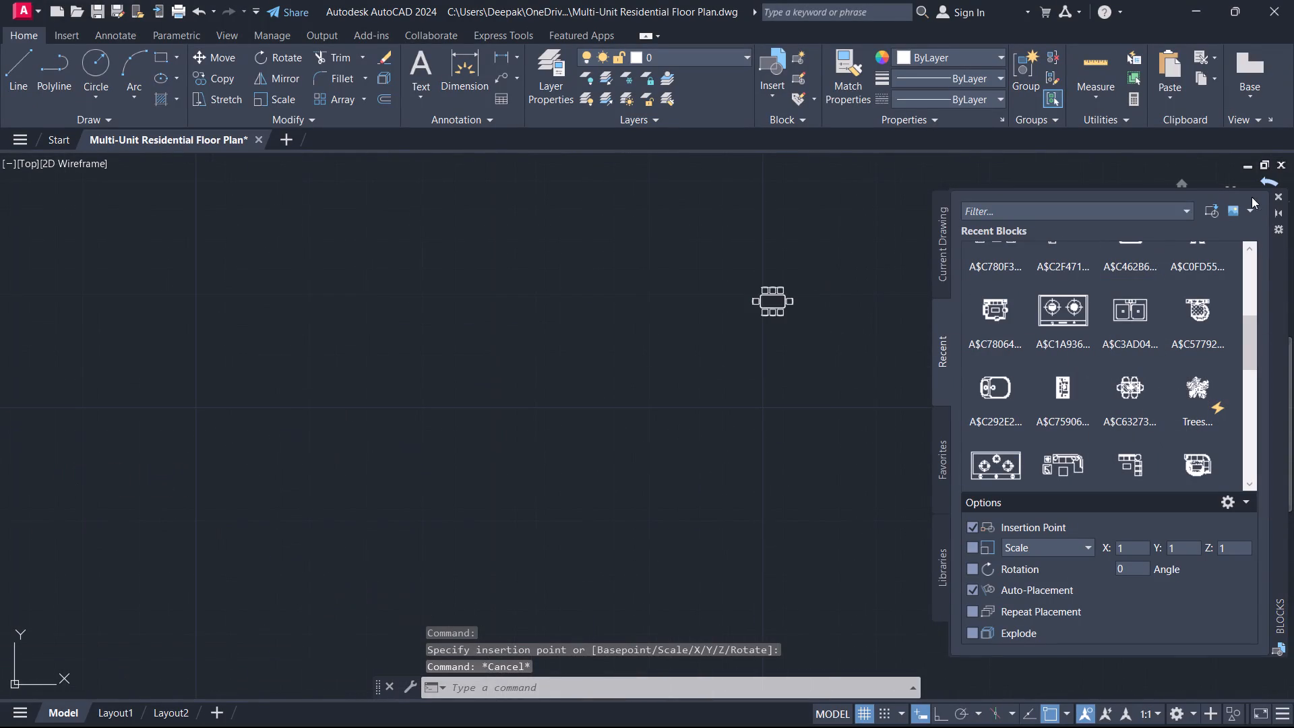
{"action": "left_click", "coordinate": [1282, 198]}
Scale up the dining set from a base point near the centre of its table.
{"action": "scroll", "coordinate": [856, 312], "scroll_direction": "up", "scroll_amount": 3}
{"action": "left_click_drag", "start_coordinate": [706, 286], "coordinate": [704, 283]}
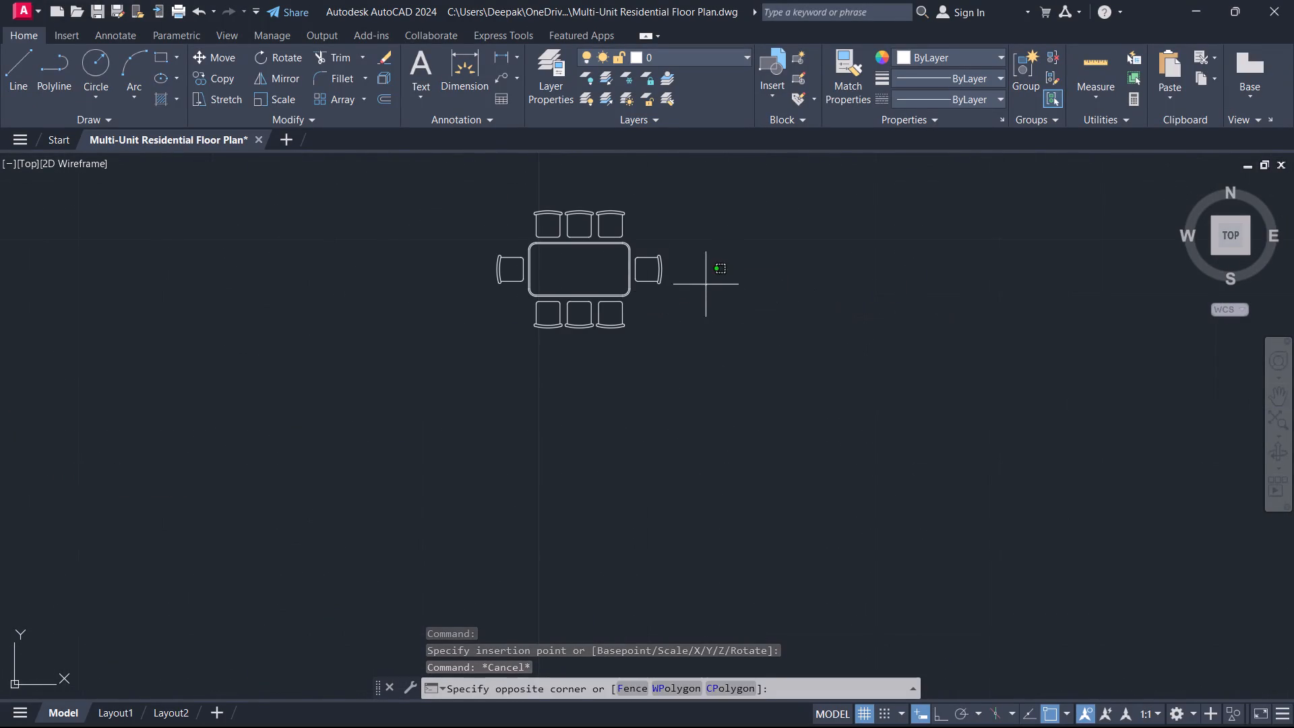
{"action": "left_click_drag", "start_coordinate": [704, 283], "coordinate": [693, 278]}
{"action": "left_click", "coordinate": [567, 245]}
{"action": "type", "text": "SC"}
{"action": "key", "text": "space"}
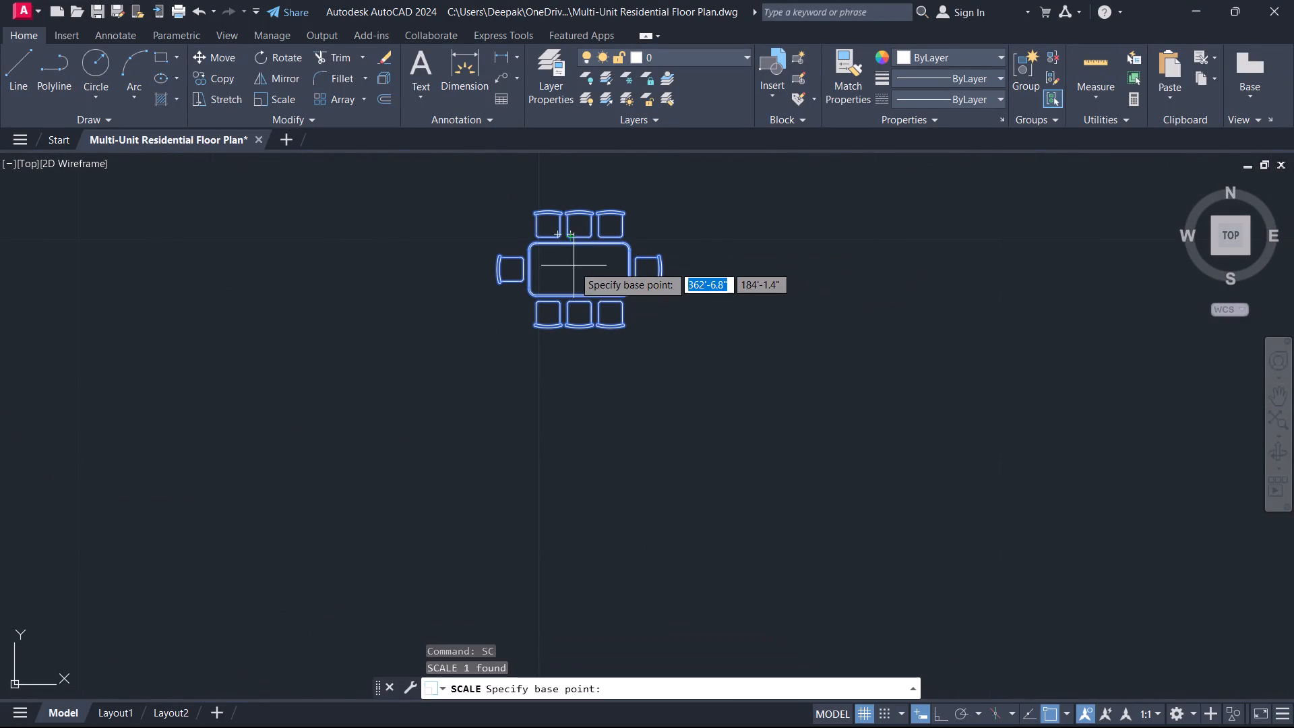
{"action": "left_click", "coordinate": [575, 267]}
{"action": "scroll", "coordinate": [818, 333], "scroll_direction": "down", "scroll_amount": 6}
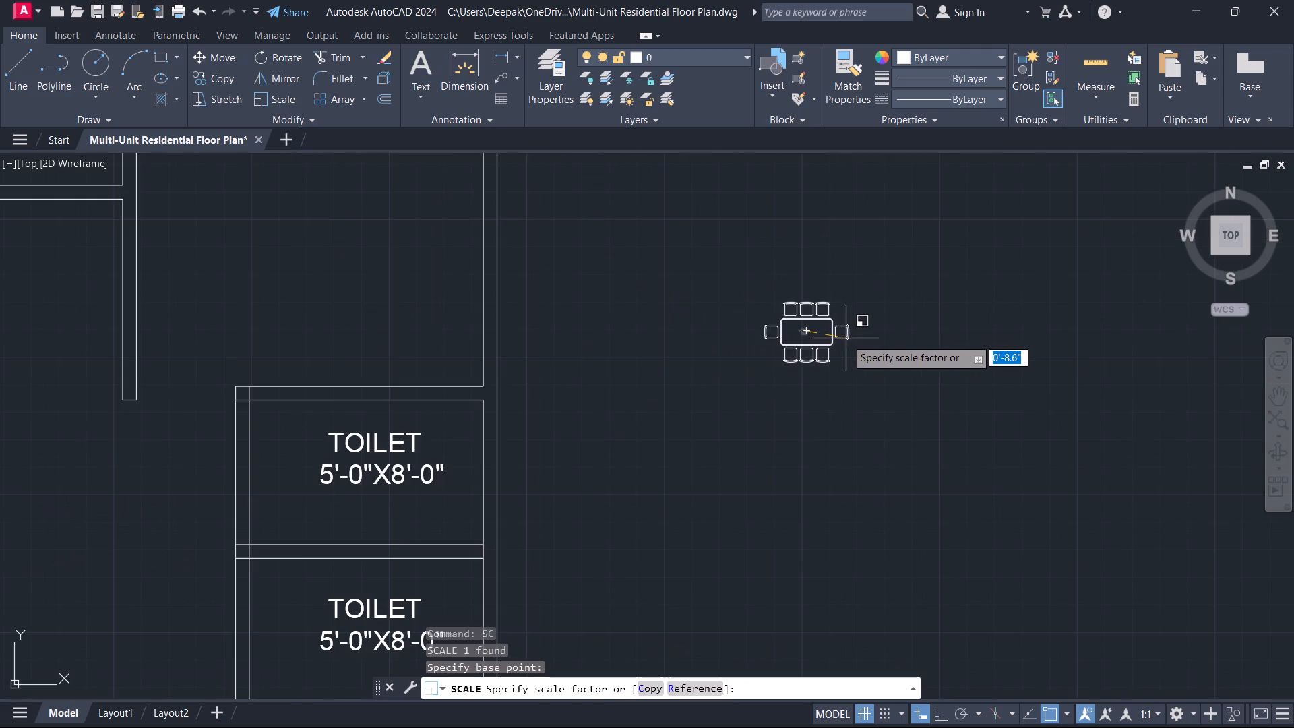
{"action": "left_click", "coordinate": [852, 342]}
{"action": "key", "text": "Escape"}
Enlarge the dining set again from its table centre until it is roughly as wide as a toilet room.
{"action": "scroll", "coordinate": [840, 357], "scroll_direction": "down", "scroll_amount": 3}
{"action": "middle_click_drag", "start_coordinate": [840, 357], "coordinate": [904, 369]}
{"action": "scroll", "coordinate": [904, 369], "scroll_direction": "up", "scroll_amount": 4}
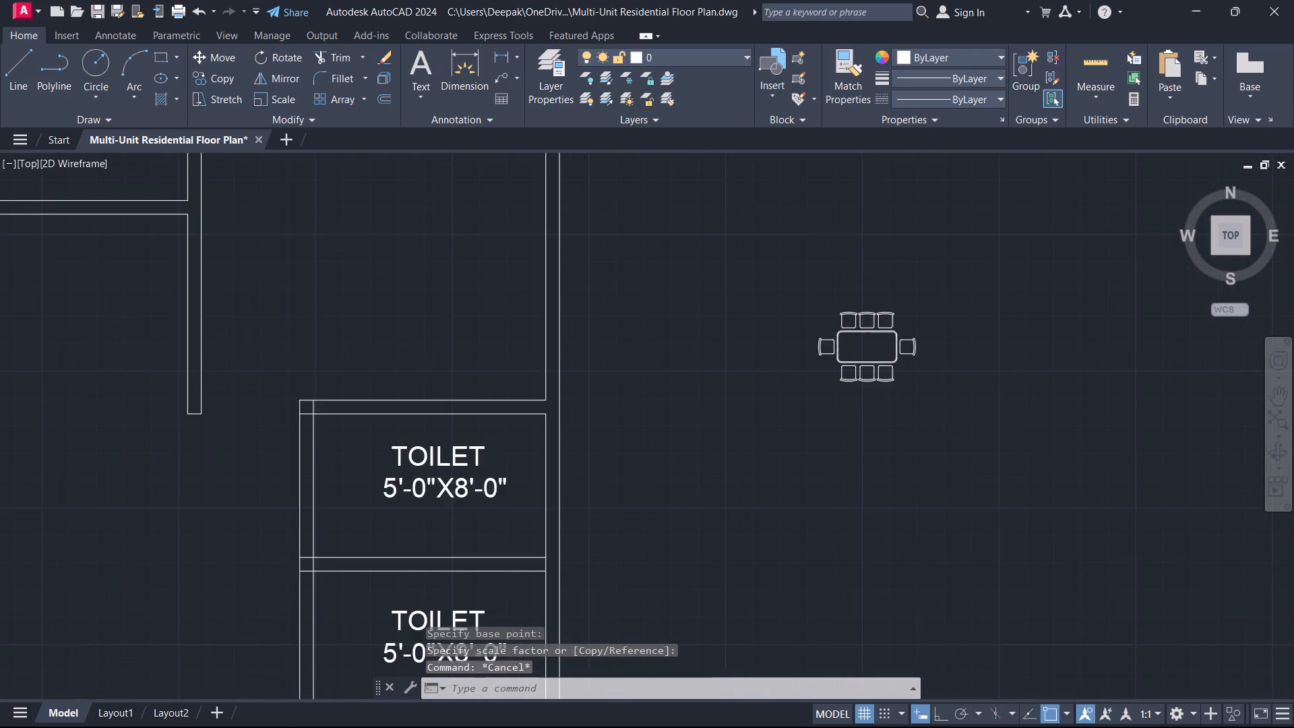
{"action": "left_click", "coordinate": [884, 361]}
{"action": "type", "text": "SC"}
{"action": "key", "text": "space"}
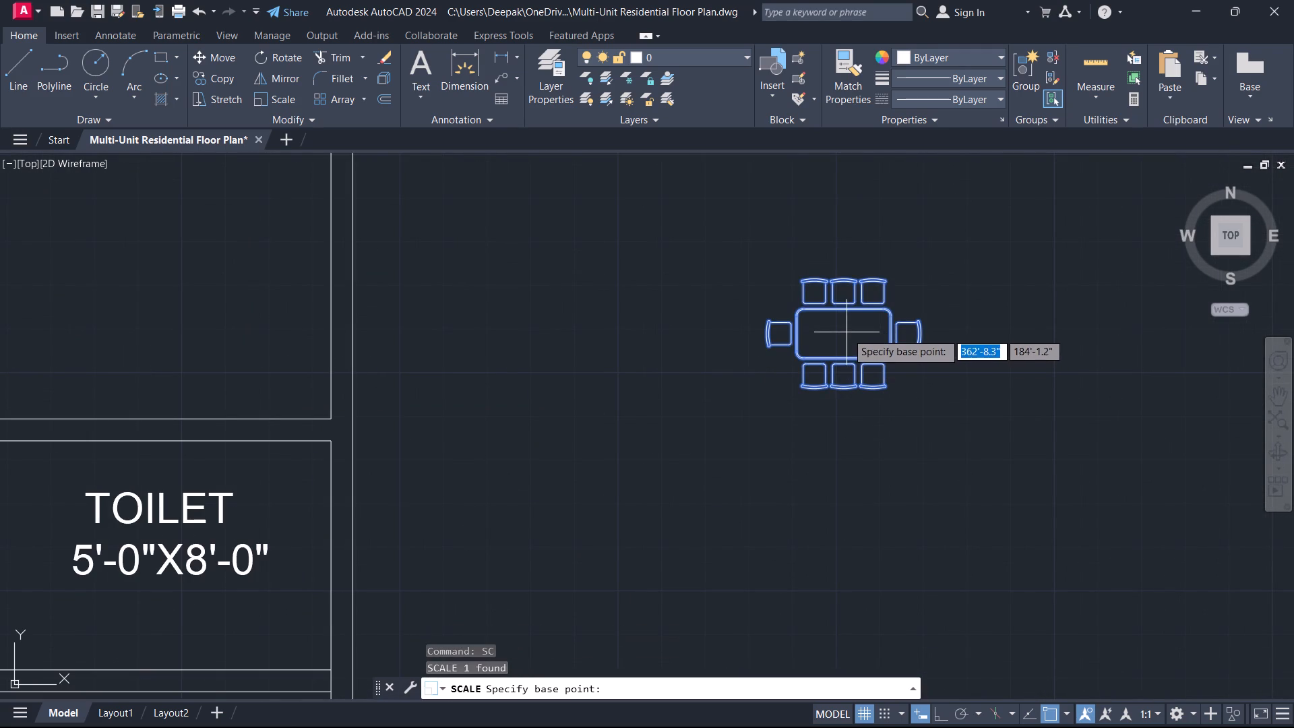
{"action": "left_click", "coordinate": [840, 330]}
{"action": "left_click", "coordinate": [1018, 368]}
{"action": "key", "text": "Escape"}
Rotate the dining set by a quarter turn with Ortho on so the table's long side runs north-south.
{"action": "scroll", "coordinate": [962, 371], "scroll_direction": "down", "scroll_amount": 3}
{"action": "left_click", "coordinate": [958, 376]}
{"action": "key", "text": "r"}
{"action": "type", "text": "O"}
{"action": "key", "text": "space"}
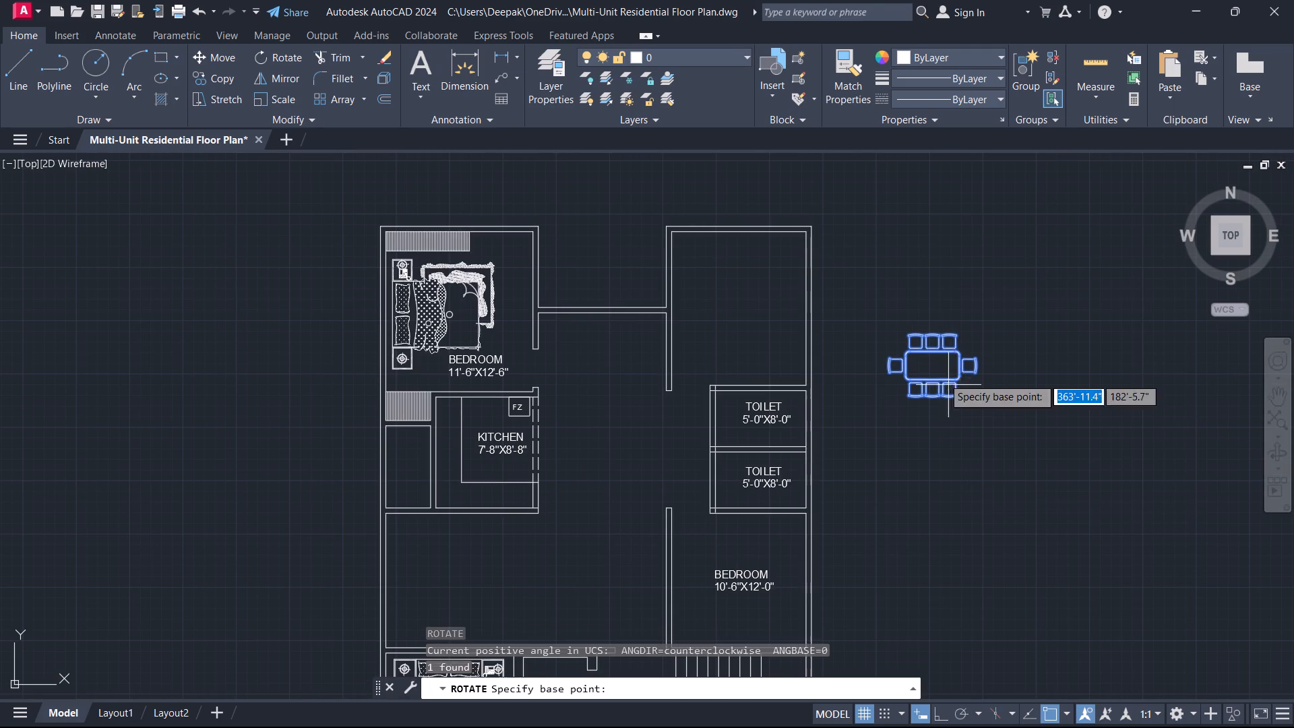
{"action": "left_click_drag", "start_coordinate": [934, 357], "coordinate": [936, 367]}
{"action": "key", "text": "F8"}
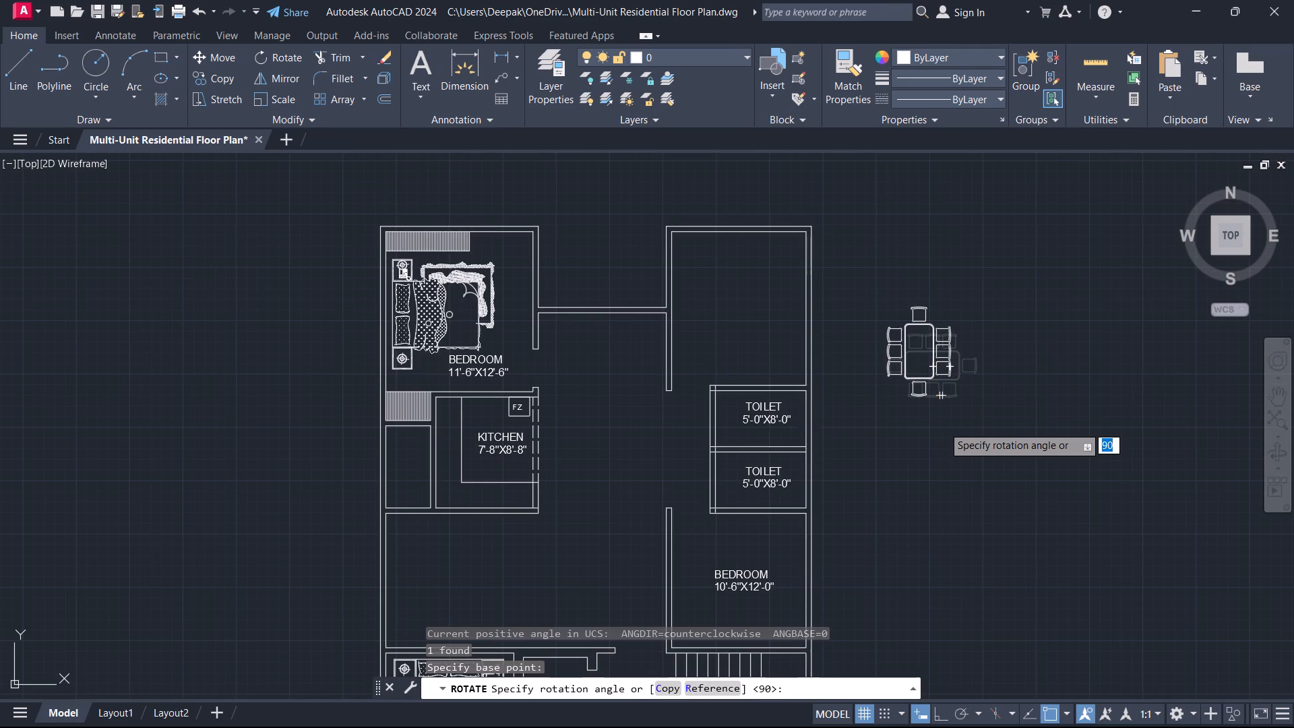
{"action": "left_click", "coordinate": [941, 426]}
Move the dining set with Ortho off into the central hall, between the kitchen and the toilets, just south of the hall's north wall.
{"action": "left_click", "coordinate": [949, 365]}
{"action": "type", "text": "M"}
{"action": "key", "text": "space"}
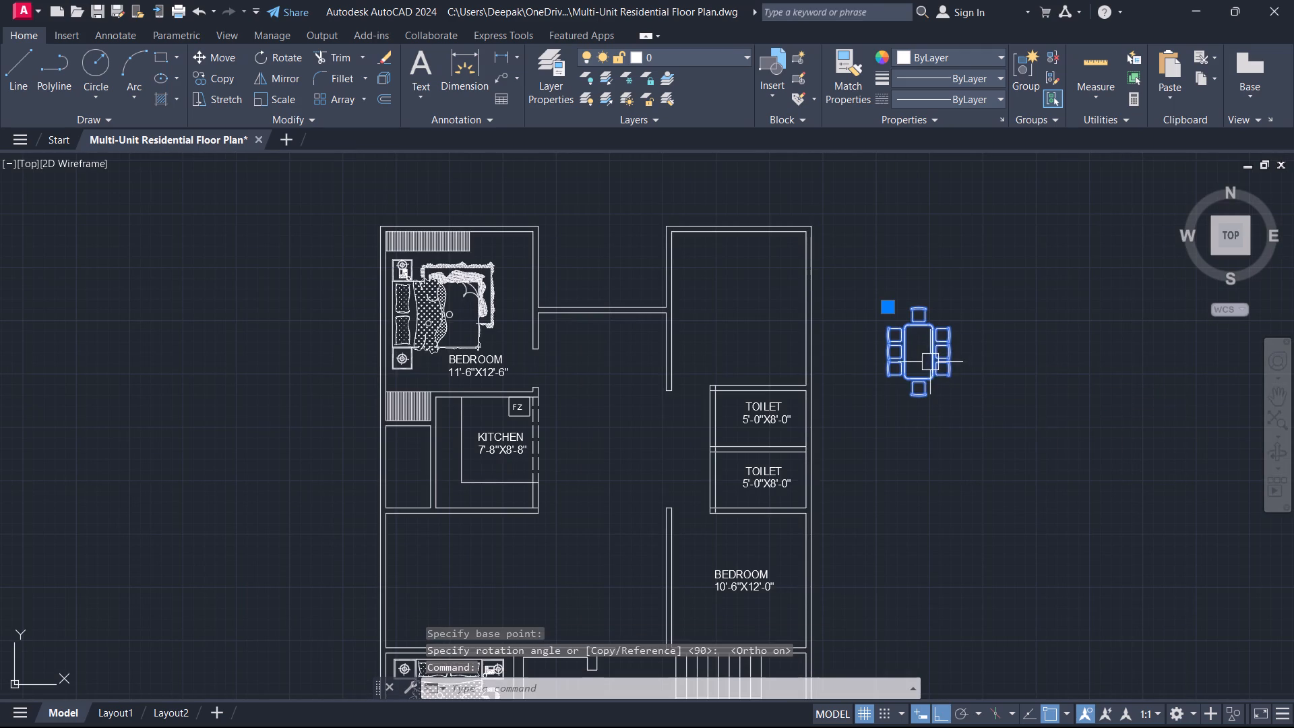
{"action": "left_click", "coordinate": [911, 355]}
{"action": "key", "text": "F8"}
{"action": "scroll", "coordinate": [565, 391], "scroll_direction": "up", "scroll_amount": 1}
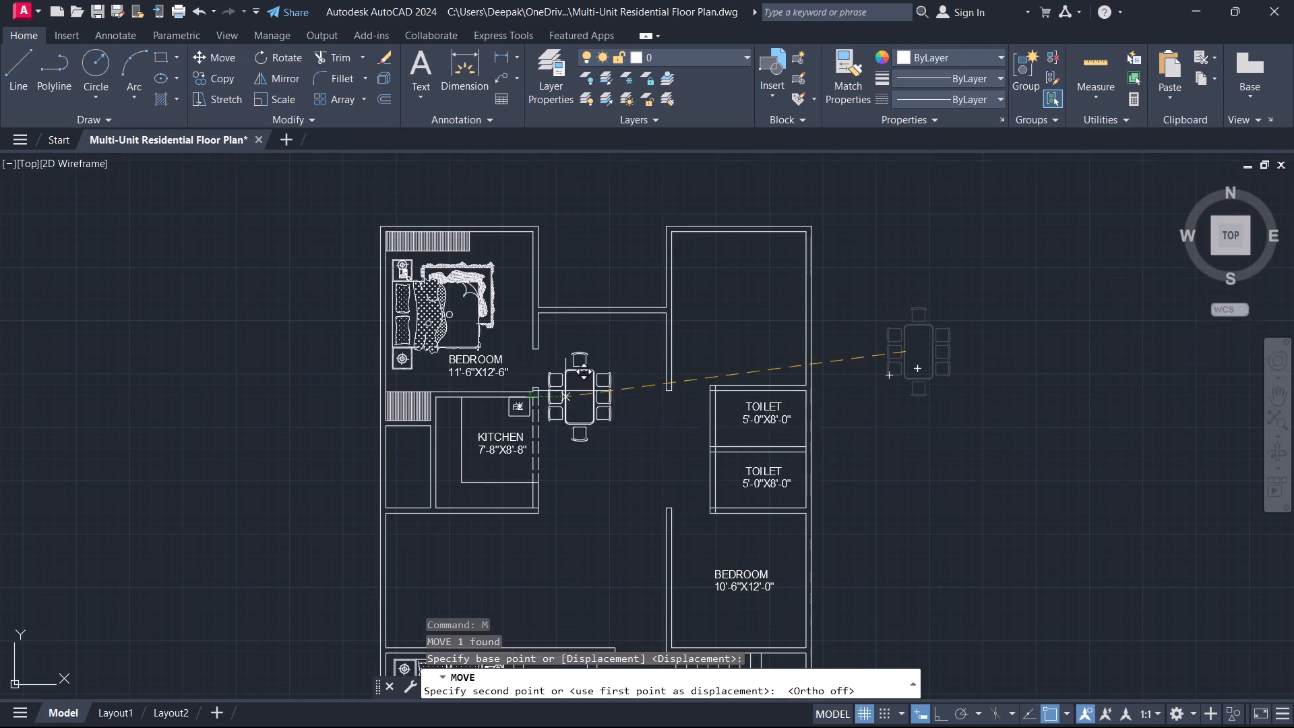
{"action": "scroll", "coordinate": [565, 391], "scroll_direction": "up", "scroll_amount": 1}
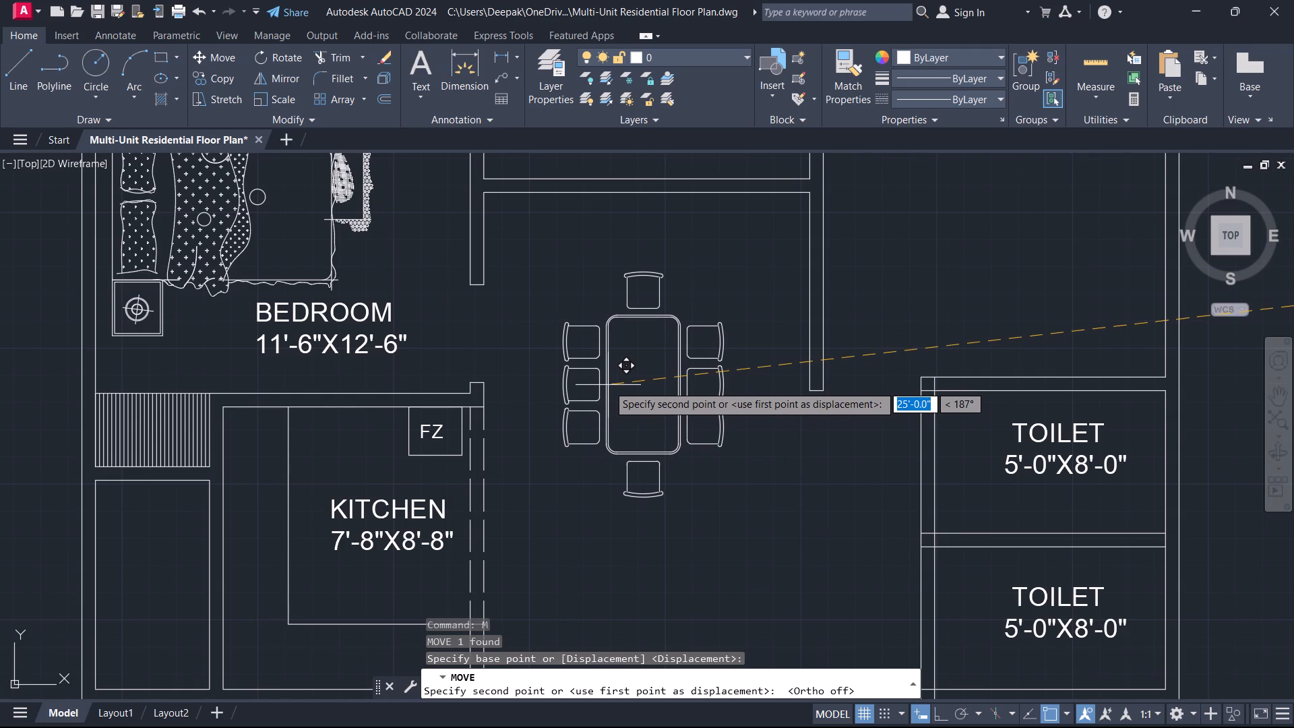
{"action": "left_click", "coordinate": [608, 384]}
{"action": "key", "text": "Escape"}
Insert the L-shaped sofa set block with round and rectangular tables into the empty area west of the plan, and close the Blocks palette.
{"action": "scroll", "coordinate": [620, 407], "scroll_direction": "down", "scroll_amount": 3}
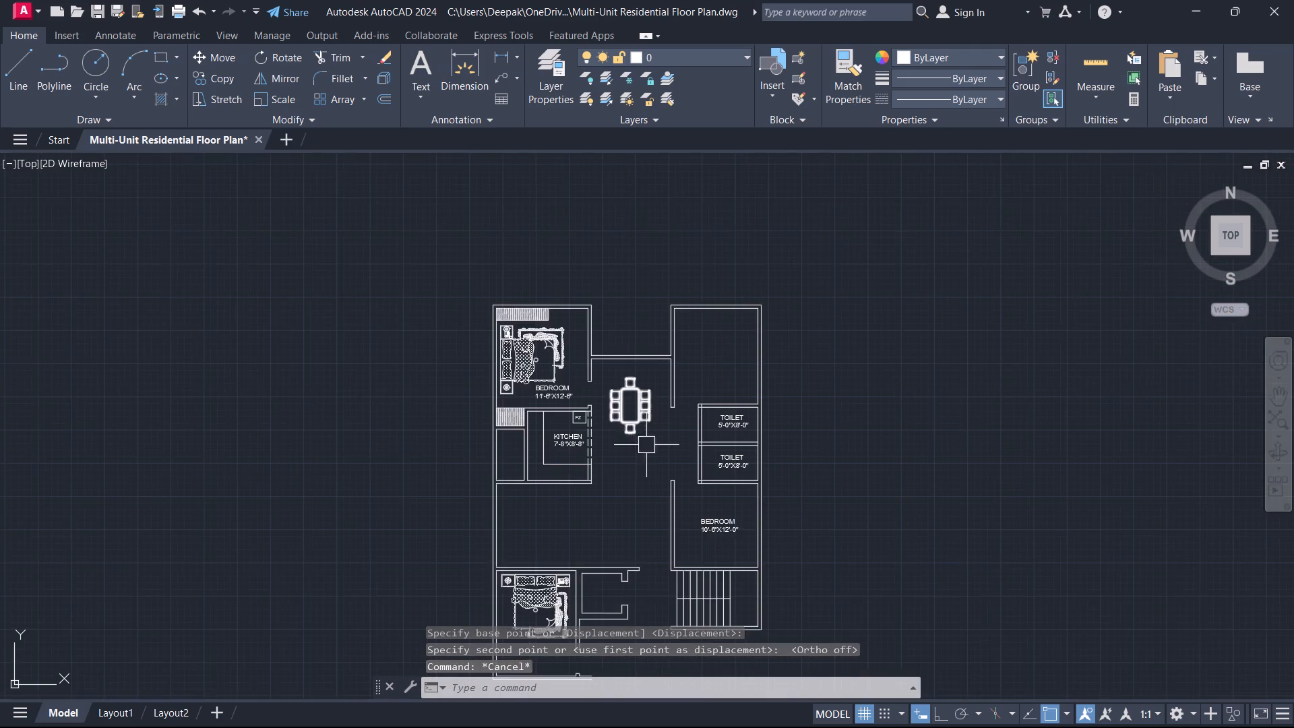
{"action": "middle_click_drag", "start_coordinate": [647, 446], "coordinate": [682, 362]}
{"action": "scroll", "coordinate": [682, 362], "scroll_direction": "up", "scroll_amount": 1}
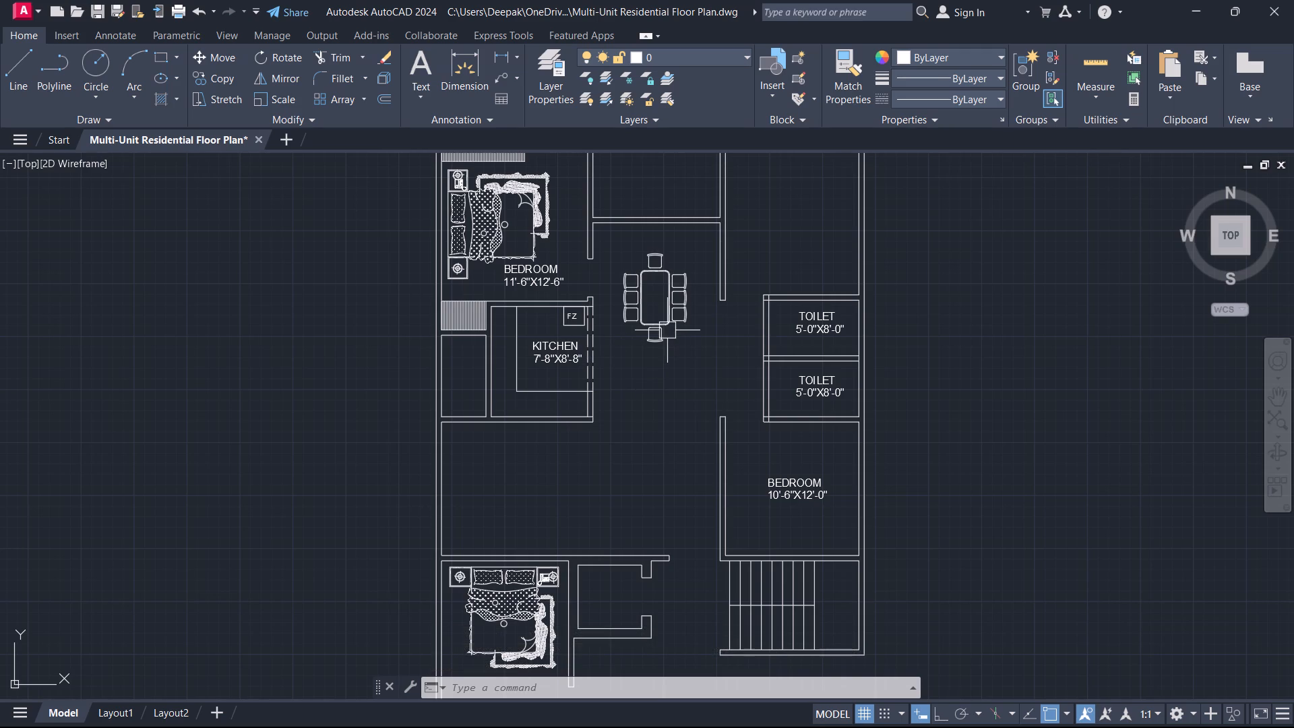
{"action": "middle_click_drag", "start_coordinate": [698, 440], "coordinate": [701, 361]}
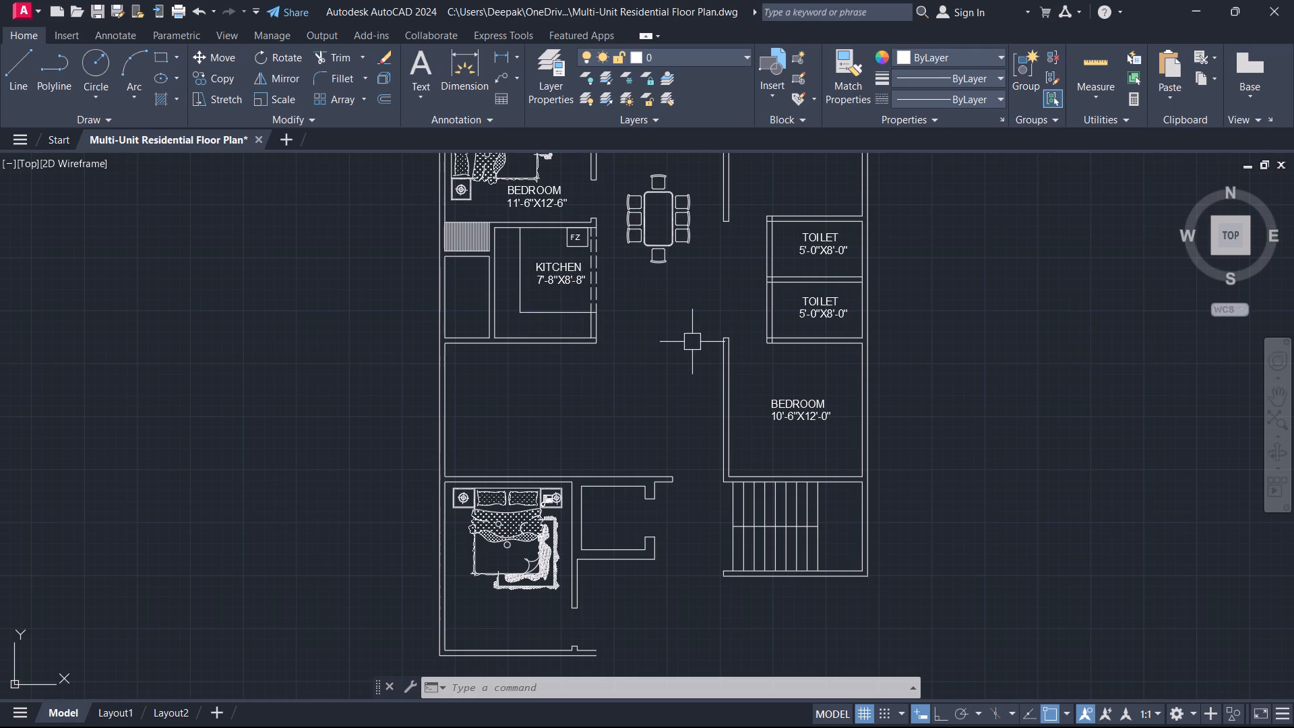
{"action": "type", "text": "I"}
{"action": "key", "text": "space"}
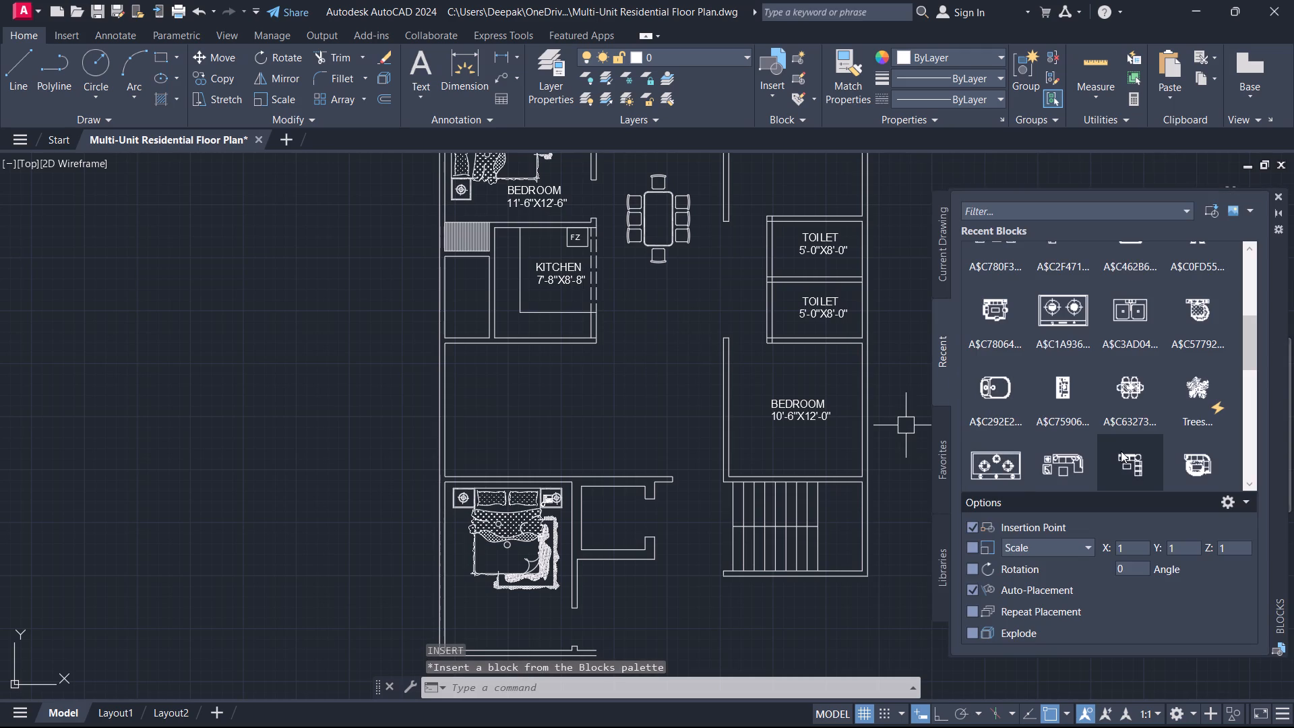
{"action": "left_click", "coordinate": [1146, 470]}
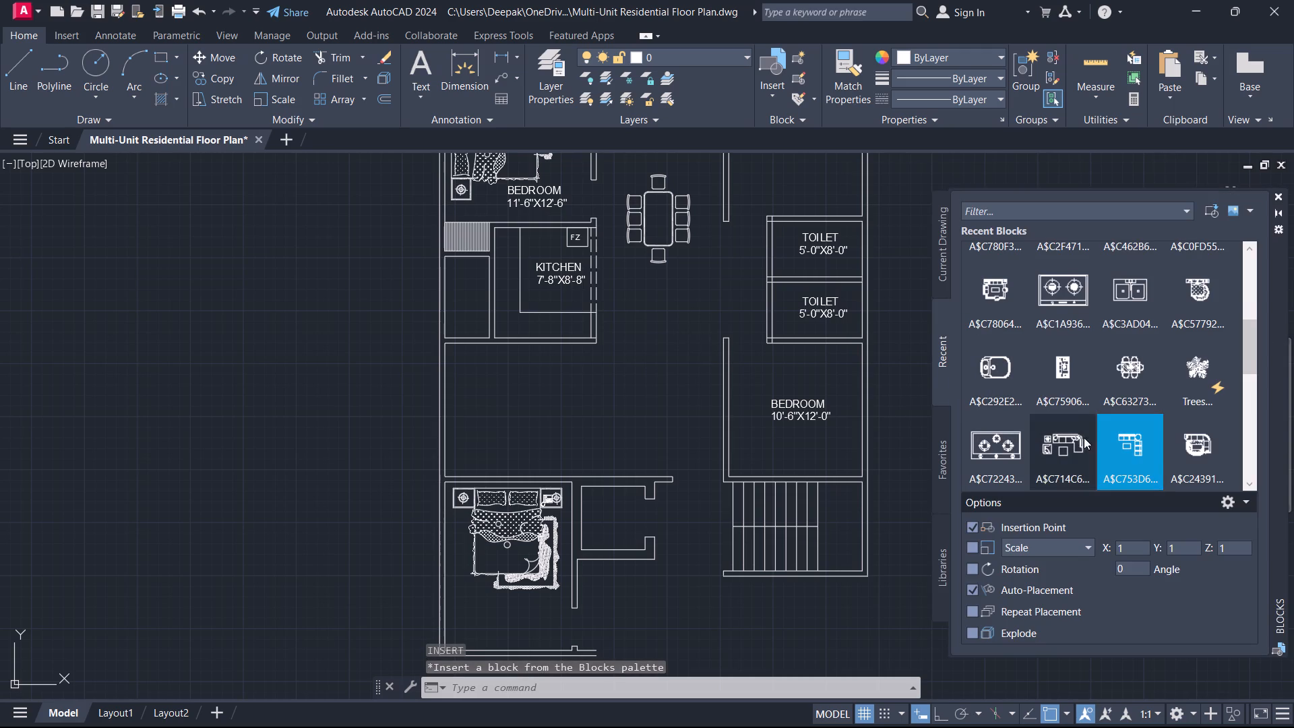
{"action": "left_click", "coordinate": [1137, 460]}
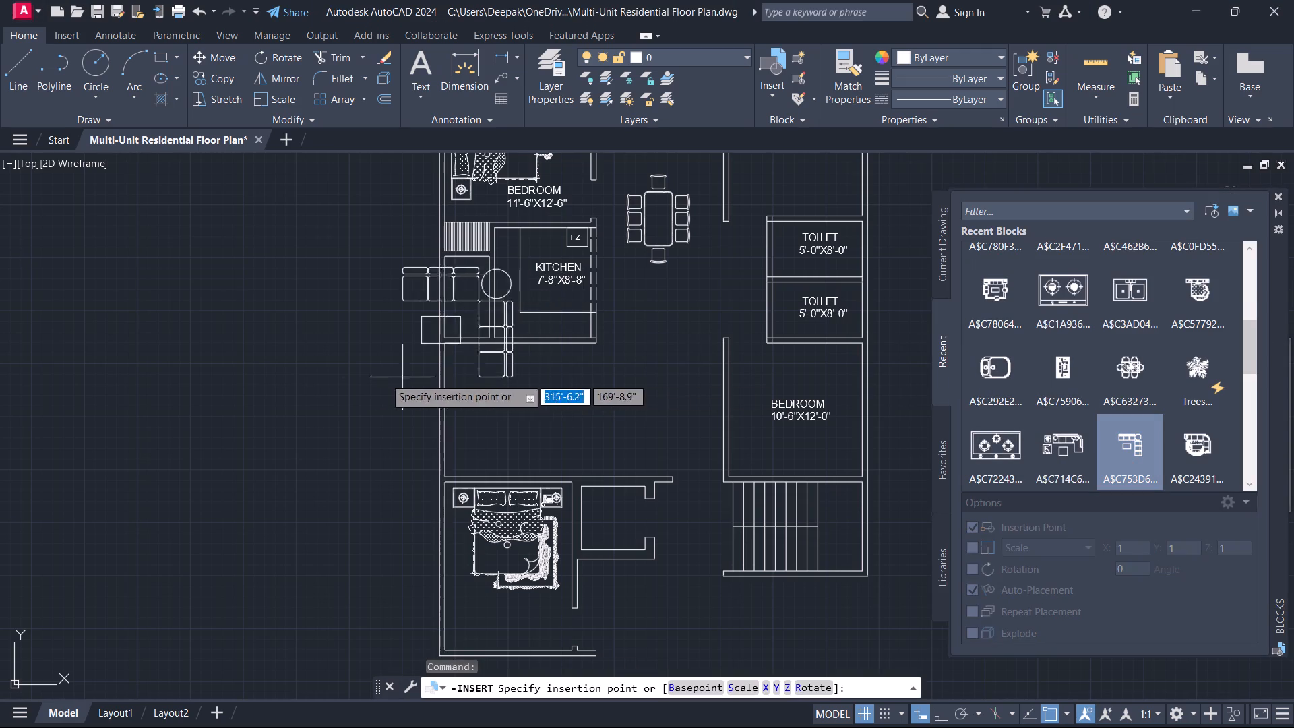
{"action": "left_click", "coordinate": [272, 404]}
{"action": "left_click", "coordinate": [1278, 195]}
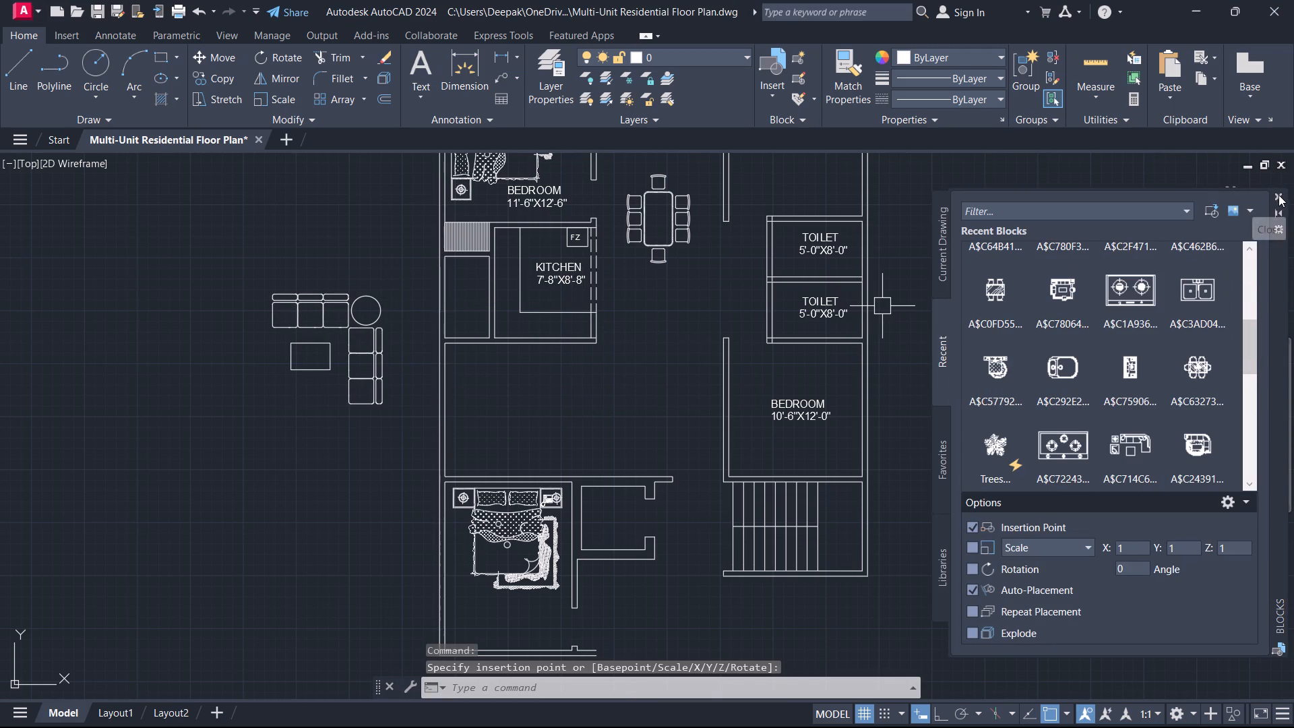
Rotate the L-shaped sofa set west of the plan by 180° with Ortho on.
{"action": "left_click", "coordinate": [394, 336]}
{"action": "left_click", "coordinate": [309, 254]}
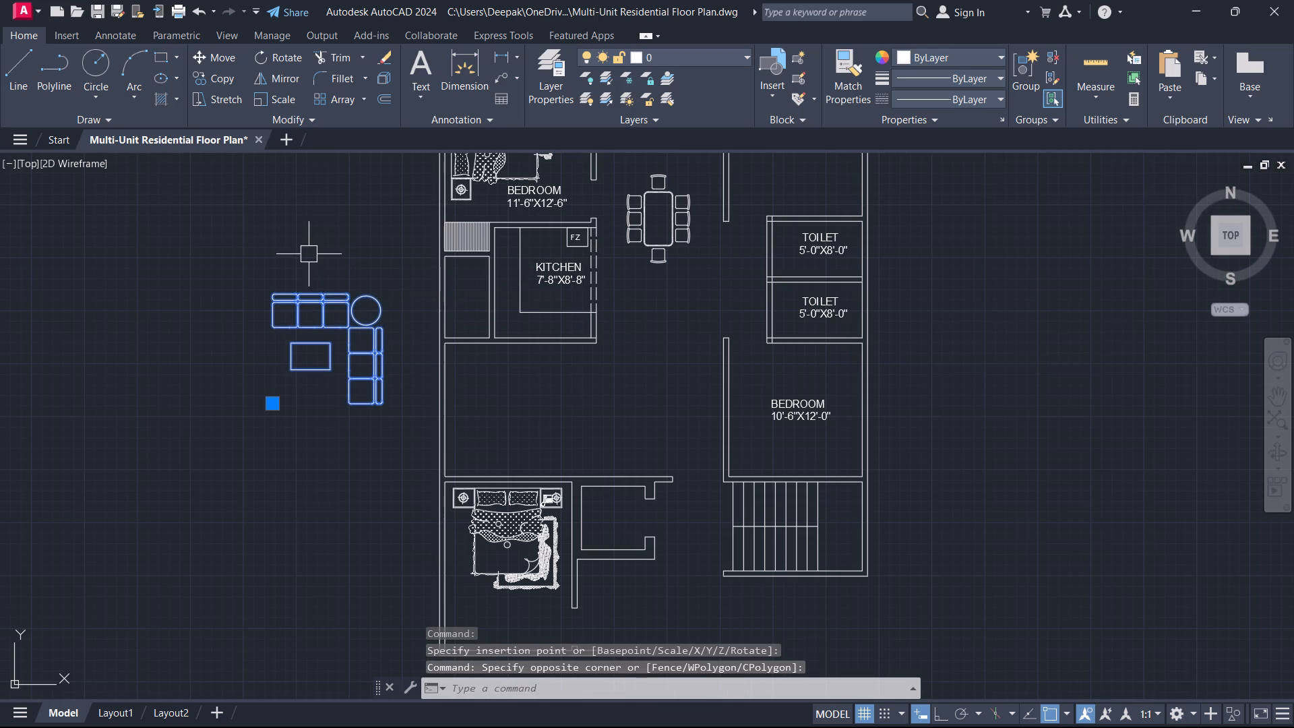
{"action": "type", "text": "RO"}
{"action": "key", "text": "space"}
{"action": "left_click", "coordinate": [261, 257]}
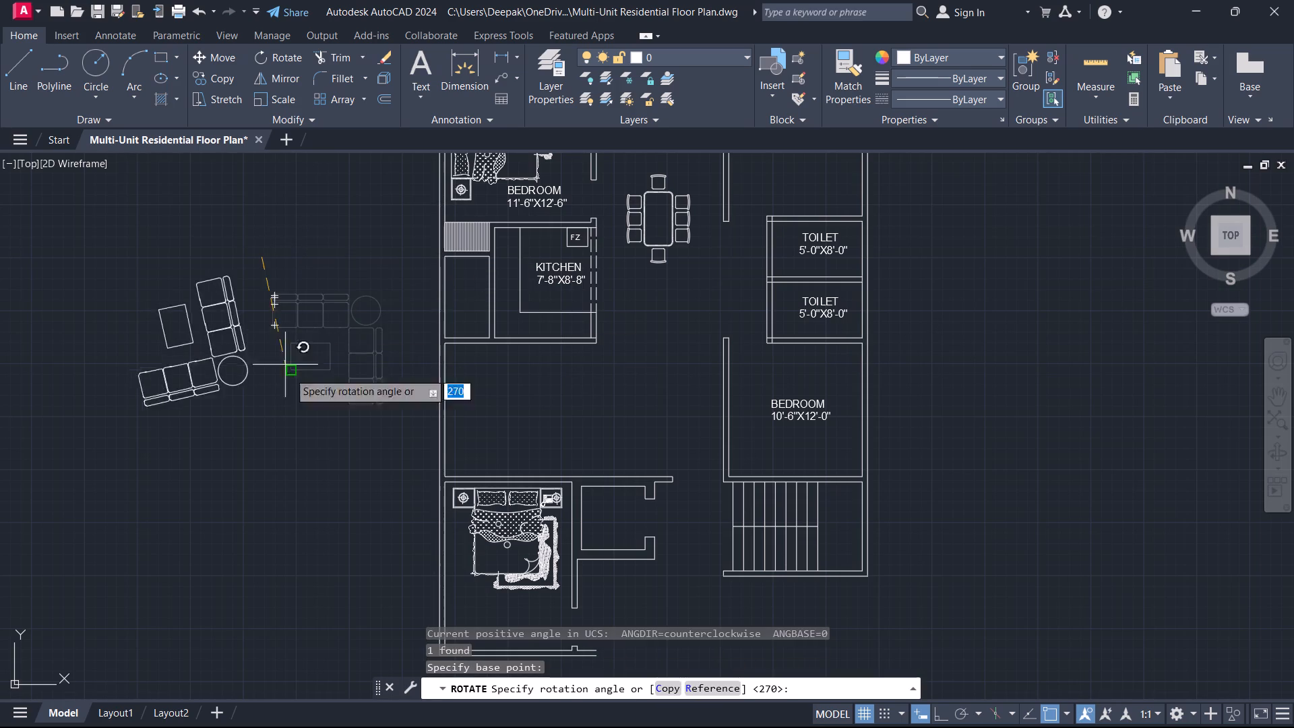
{"action": "key", "text": "F8"}
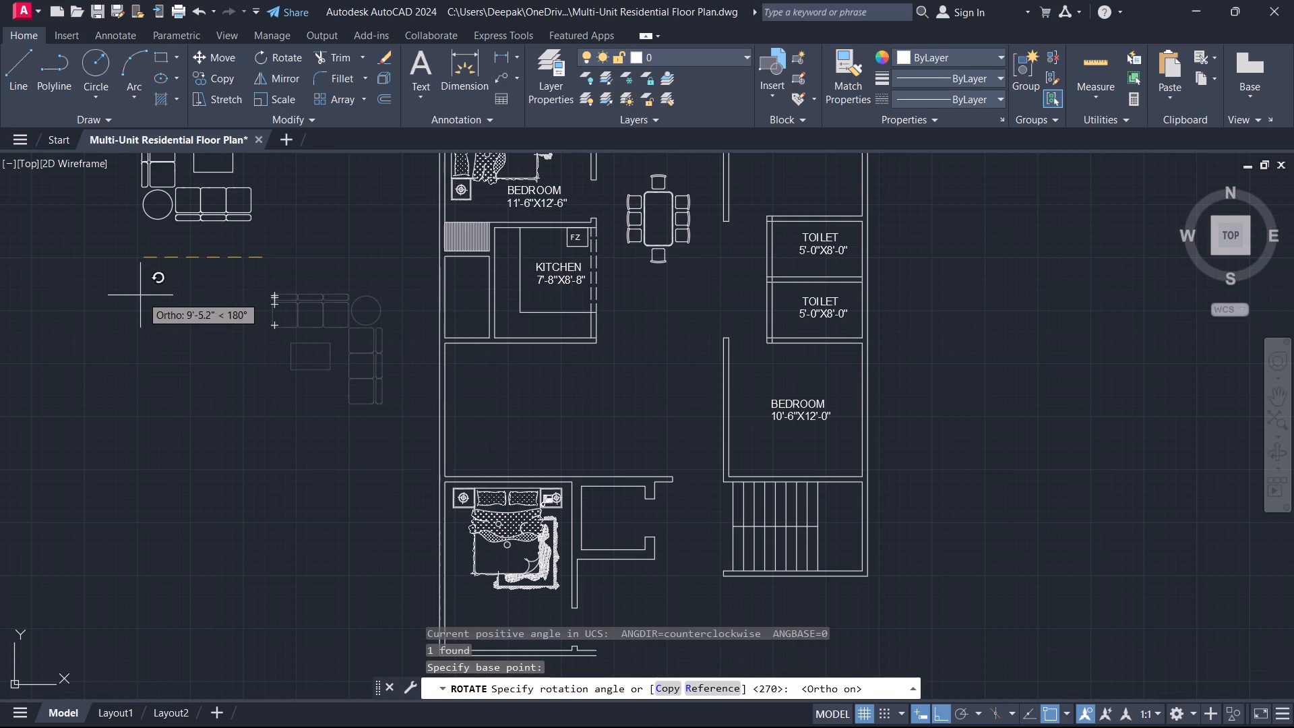
{"action": "left_click", "coordinate": [140, 293]}
{"action": "key", "text": "Escape"}
Move the sofa set with Ortho off into the southwest corner of the living area, between the kitchen and the southwest bedroom.
{"action": "scroll", "coordinate": [229, 259], "scroll_direction": "down", "scroll_amount": 1}
{"action": "middle_click_drag", "start_coordinate": [234, 258], "coordinate": [408, 512]}
{"action": "left_click_drag", "start_coordinate": [425, 504], "coordinate": [358, 447]}
{"action": "left_click", "coordinate": [311, 390]}
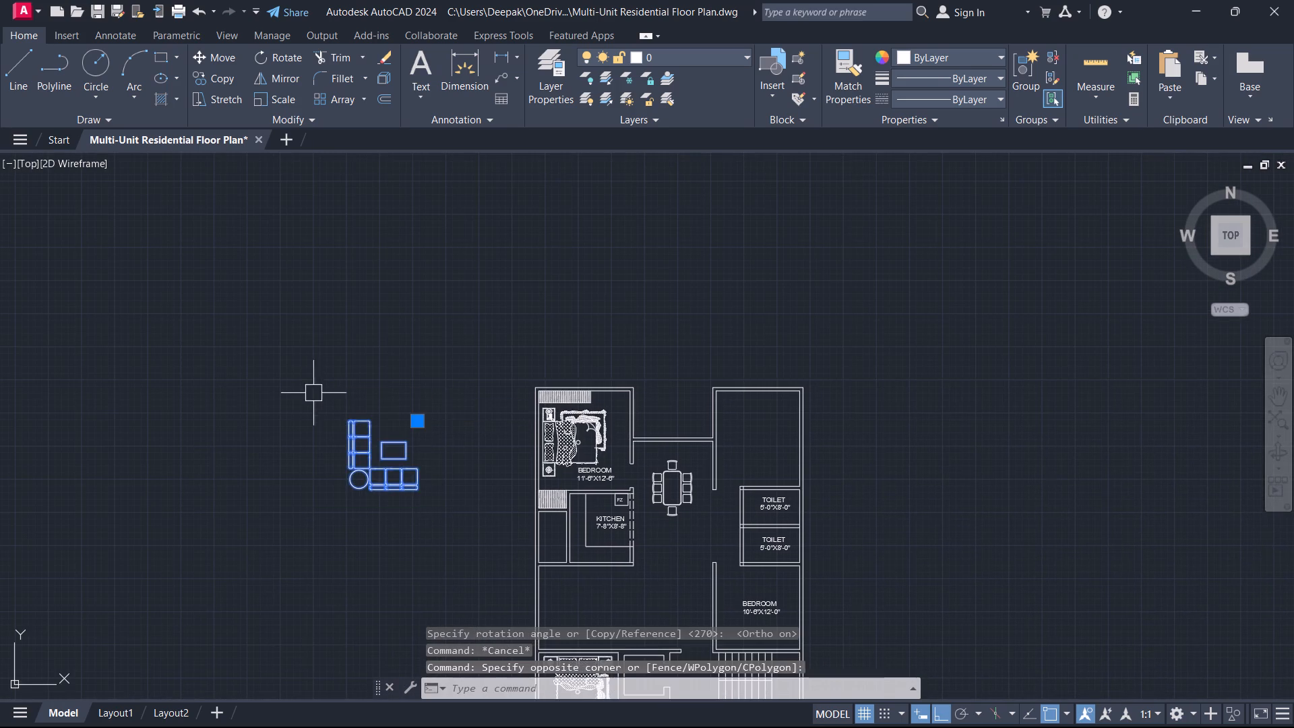
{"action": "middle_click_drag", "start_coordinate": [504, 510], "coordinate": [473, 417]}
{"action": "key", "text": "m"}
{"action": "key", "text": "space"}
{"action": "scroll", "coordinate": [367, 422], "scroll_direction": "up", "scroll_amount": 2}
{"action": "left_click", "coordinate": [273, 328]}
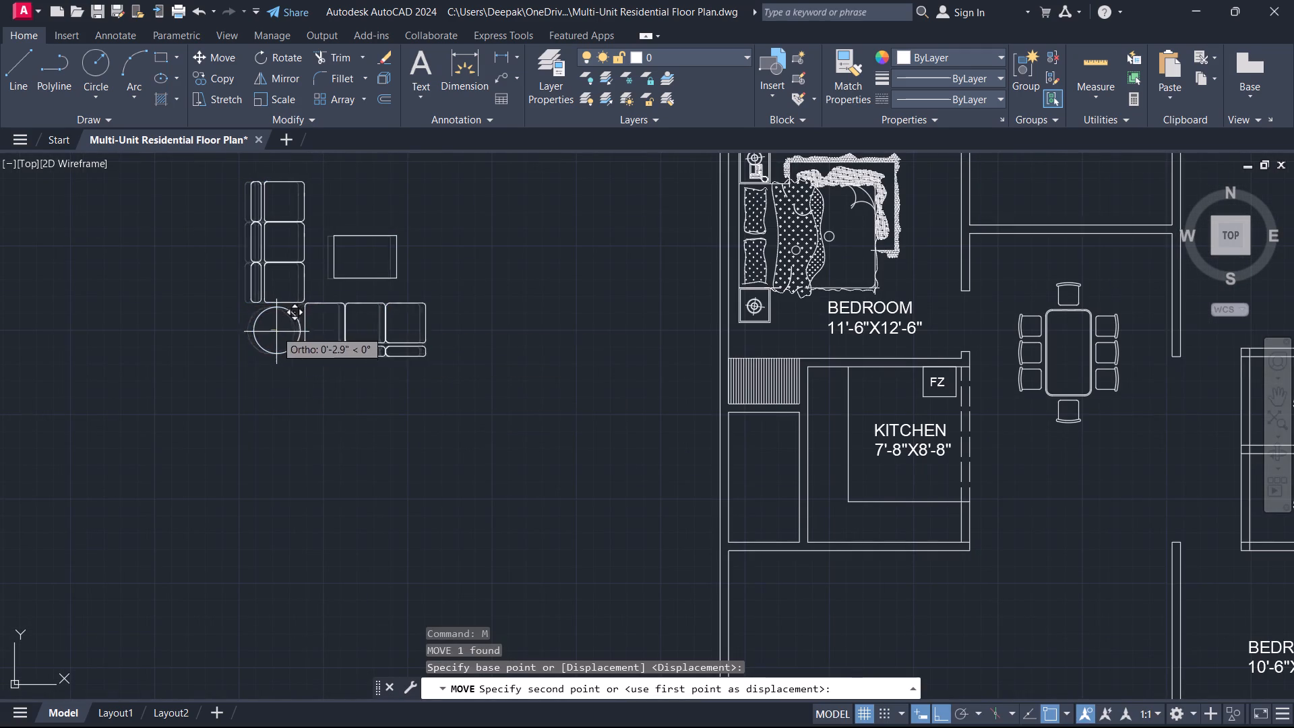
{"action": "key", "text": "F8"}
{"action": "middle_click_drag", "start_coordinate": [613, 570], "coordinate": [586, 371]}
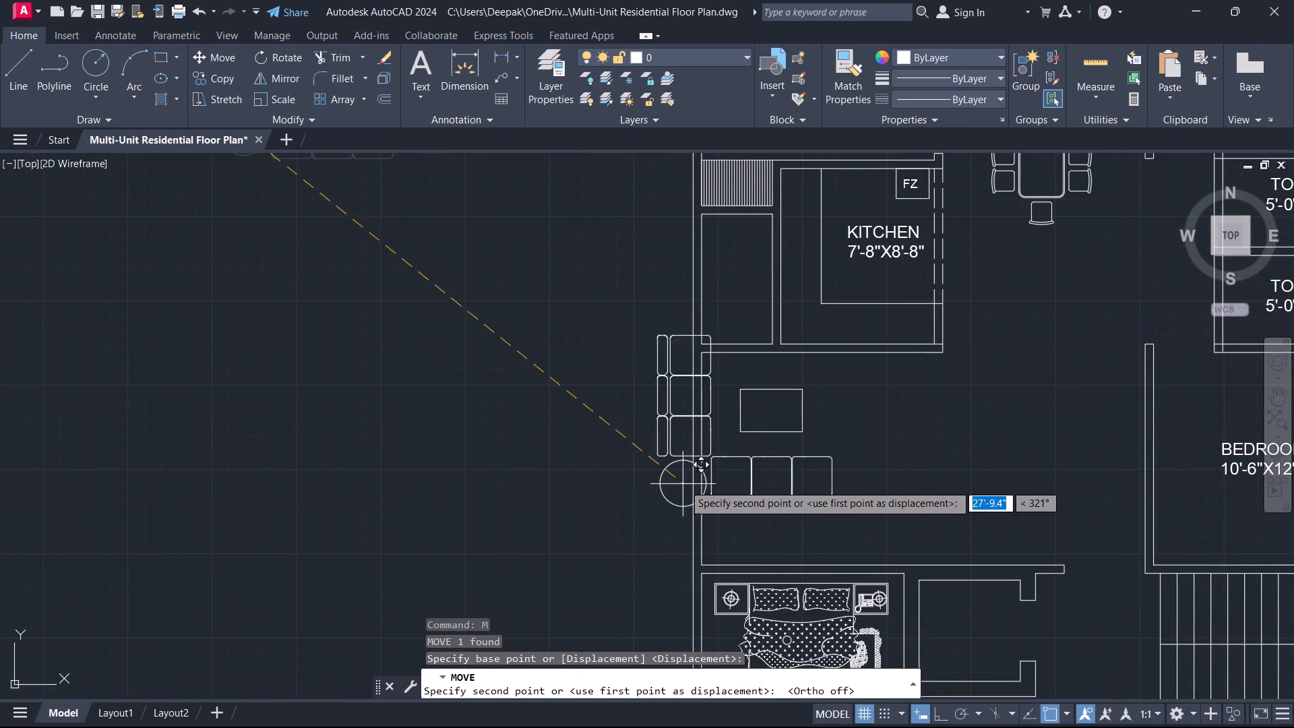
{"action": "scroll", "coordinate": [687, 484], "scroll_direction": "up", "scroll_amount": 1}
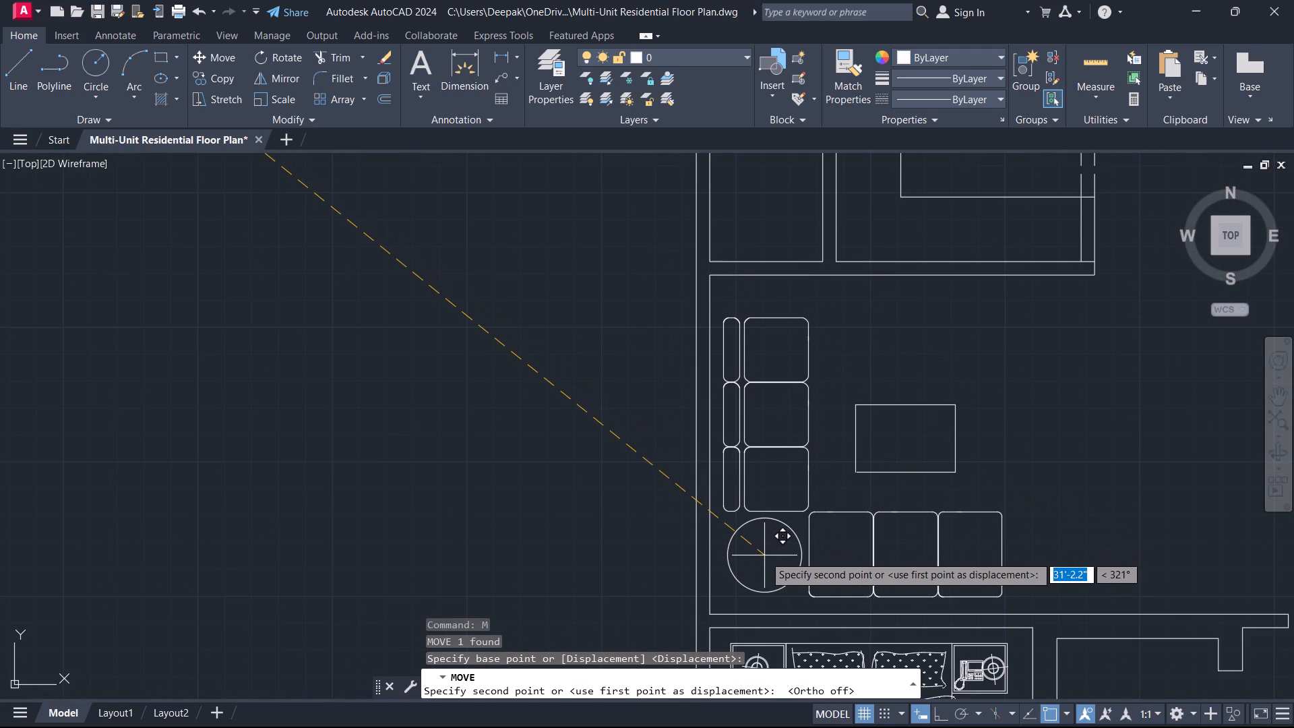
{"action": "left_click", "coordinate": [764, 555]}
{"action": "key", "text": "Escape"}
Trim the short leftover wall line at the kitchen's southeast corner so the double-line walls meet cleanly.
{"action": "scroll", "coordinate": [872, 486], "scroll_direction": "down", "scroll_amount": 2}
{"action": "middle_click_drag", "start_coordinate": [947, 489], "coordinate": [803, 469]}
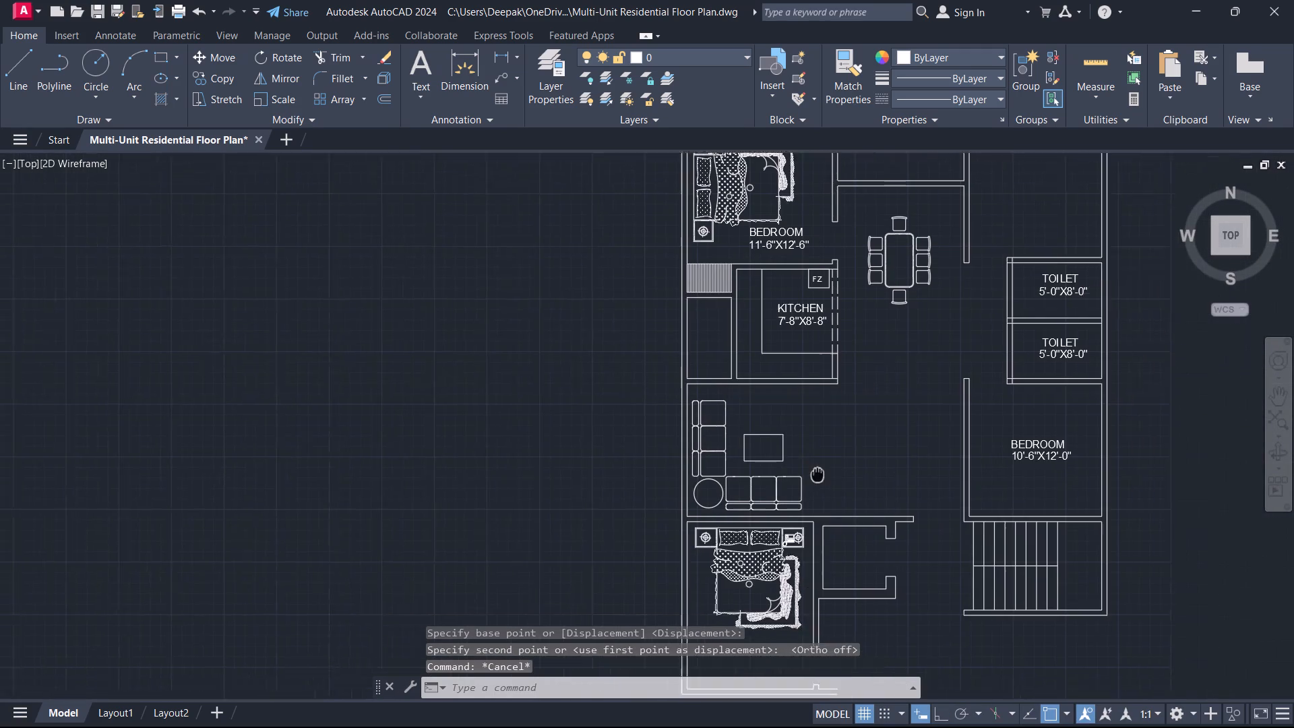
{"action": "middle_click_drag", "start_coordinate": [803, 469], "coordinate": [691, 437]}
{"action": "scroll", "coordinate": [794, 506], "scroll_direction": "up", "scroll_amount": 1}
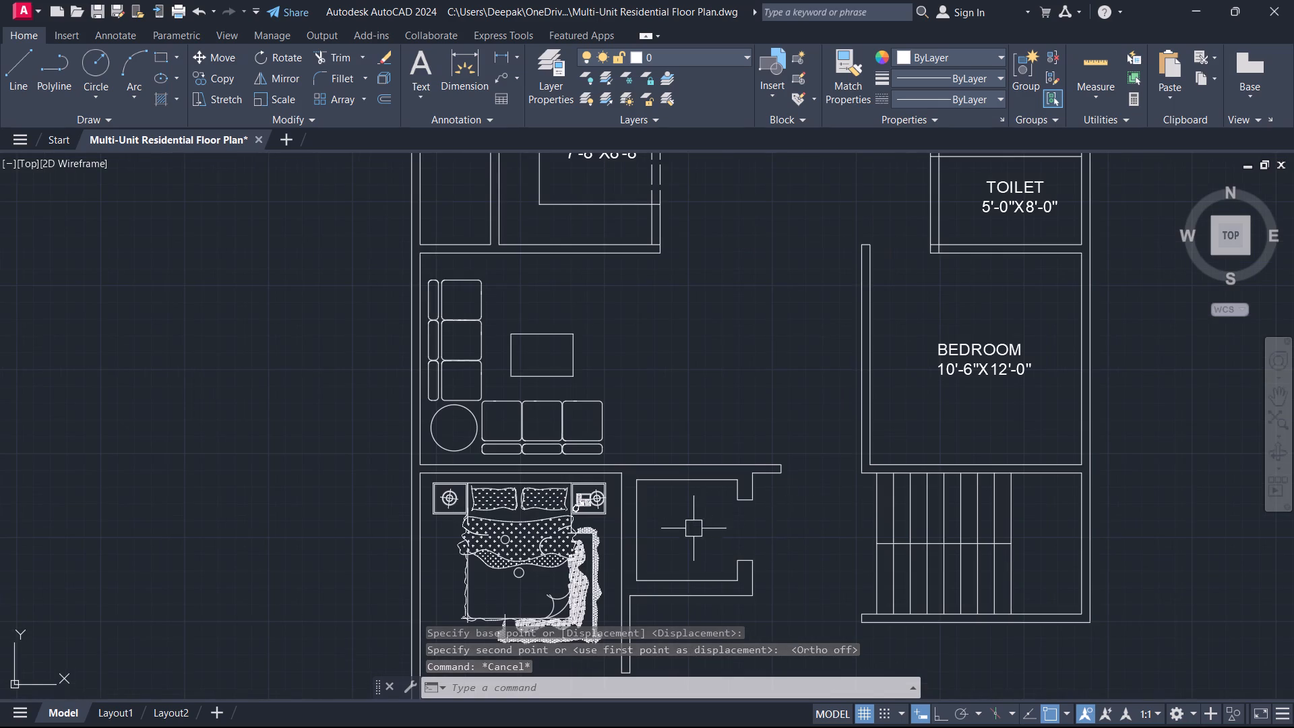
{"action": "middle_click_drag", "start_coordinate": [688, 533], "coordinate": [752, 497]}
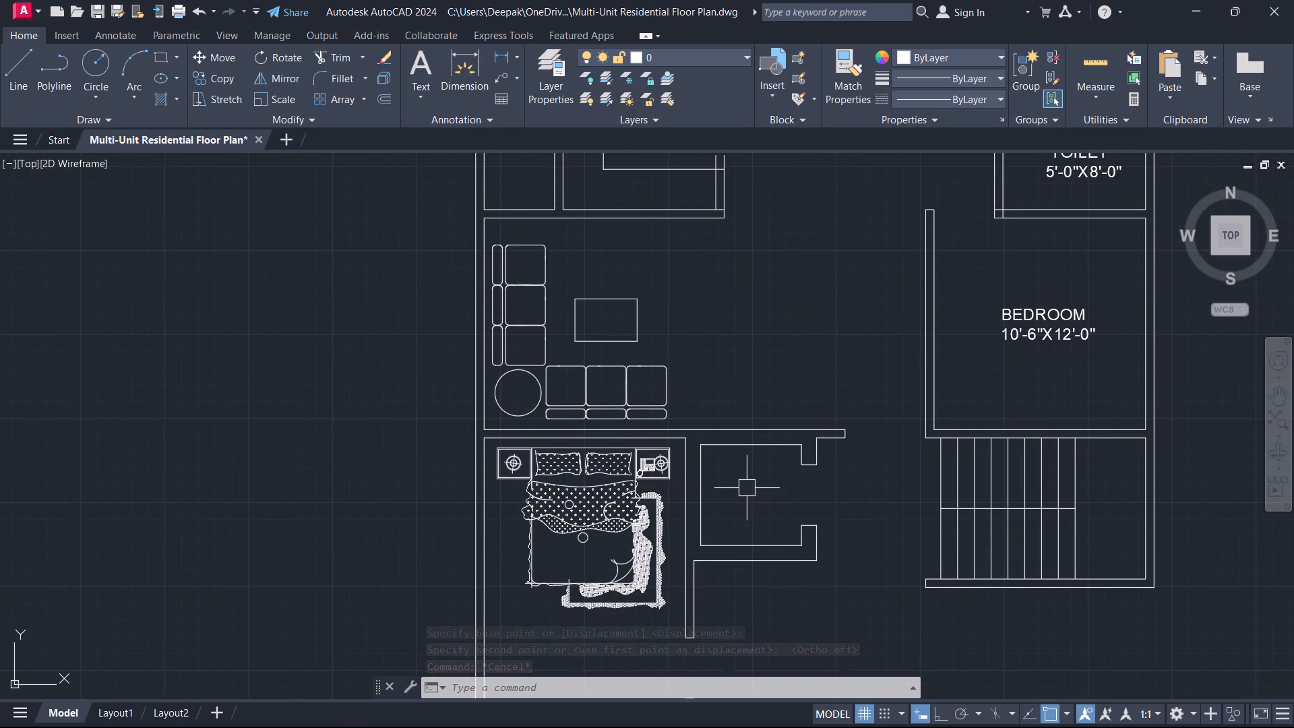
{"action": "scroll", "coordinate": [727, 326], "scroll_direction": "down", "scroll_amount": 1}
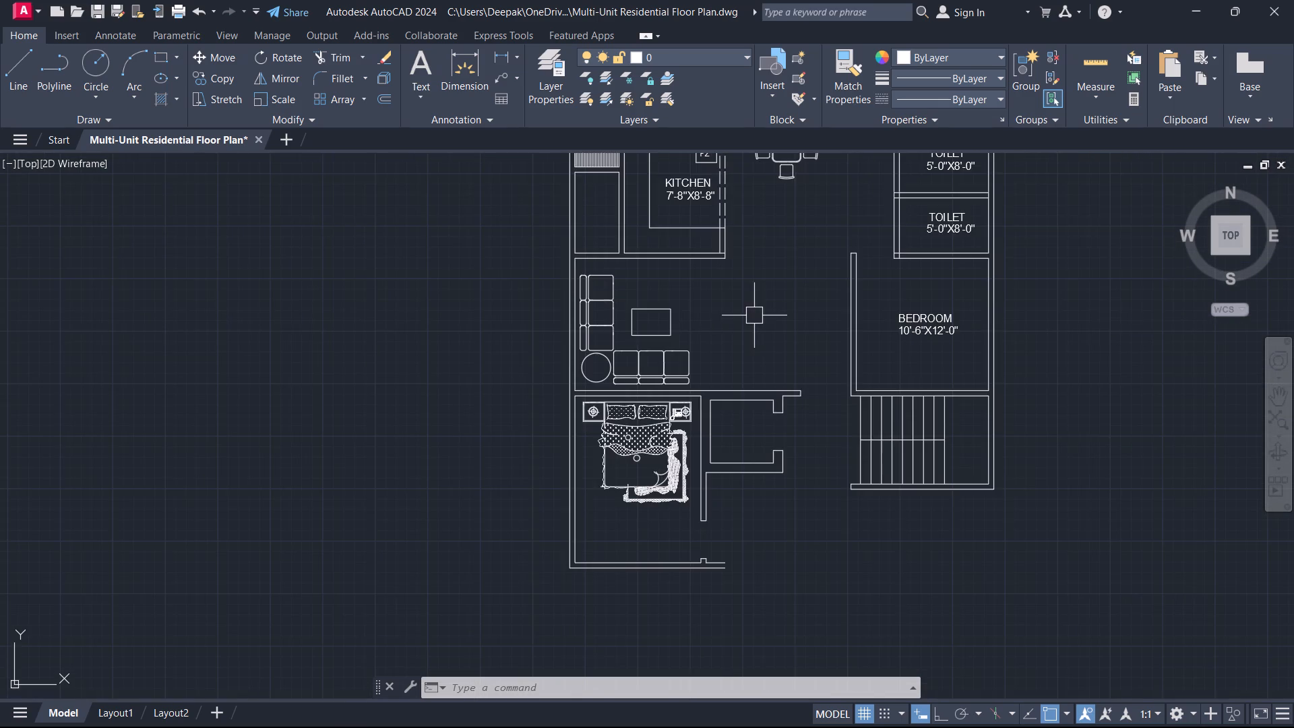
{"action": "middle_click_drag", "start_coordinate": [755, 315], "coordinate": [656, 395]}
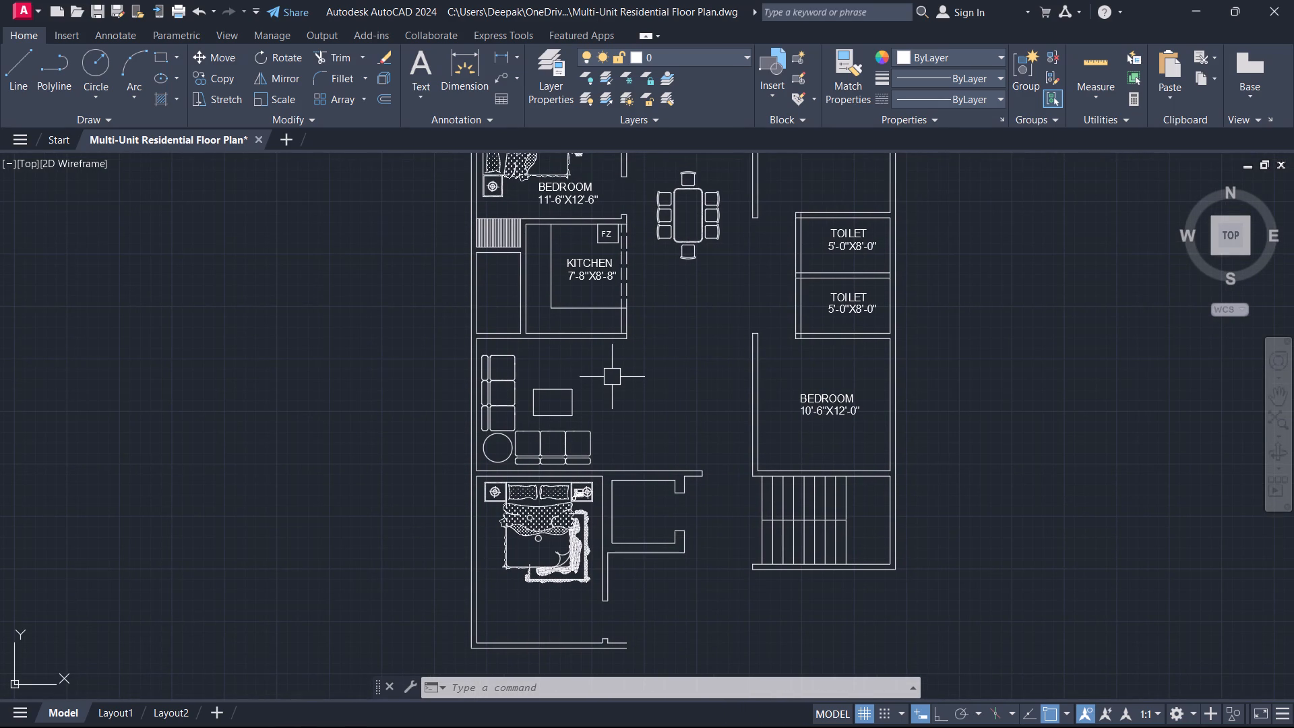
{"action": "scroll", "coordinate": [653, 354], "scroll_direction": "up", "scroll_amount": 4}
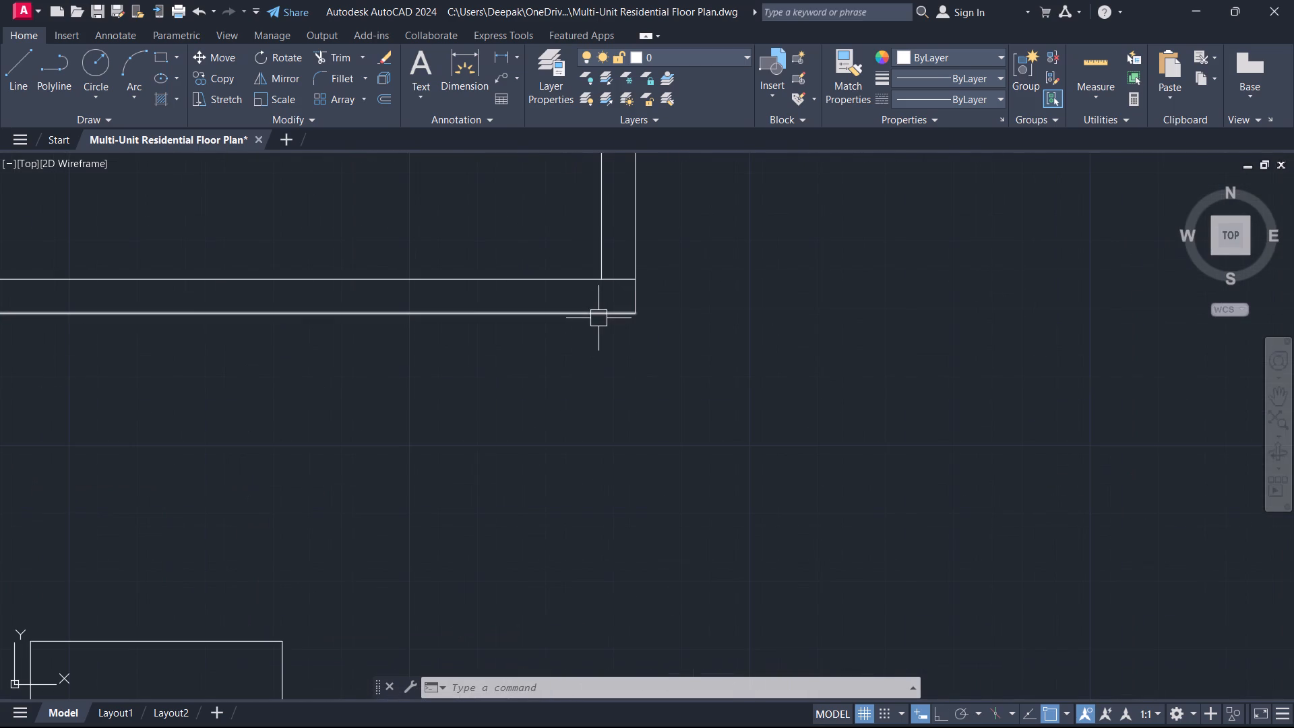
{"action": "key", "text": "t"}
{"action": "key", "text": "r"}
{"action": "key", "text": "space"}
{"action": "left_click", "coordinate": [621, 274]}
{"action": "key", "text": "Escape"}
{"action": "scroll", "coordinate": [631, 313], "scroll_direction": "down", "scroll_amount": 2}
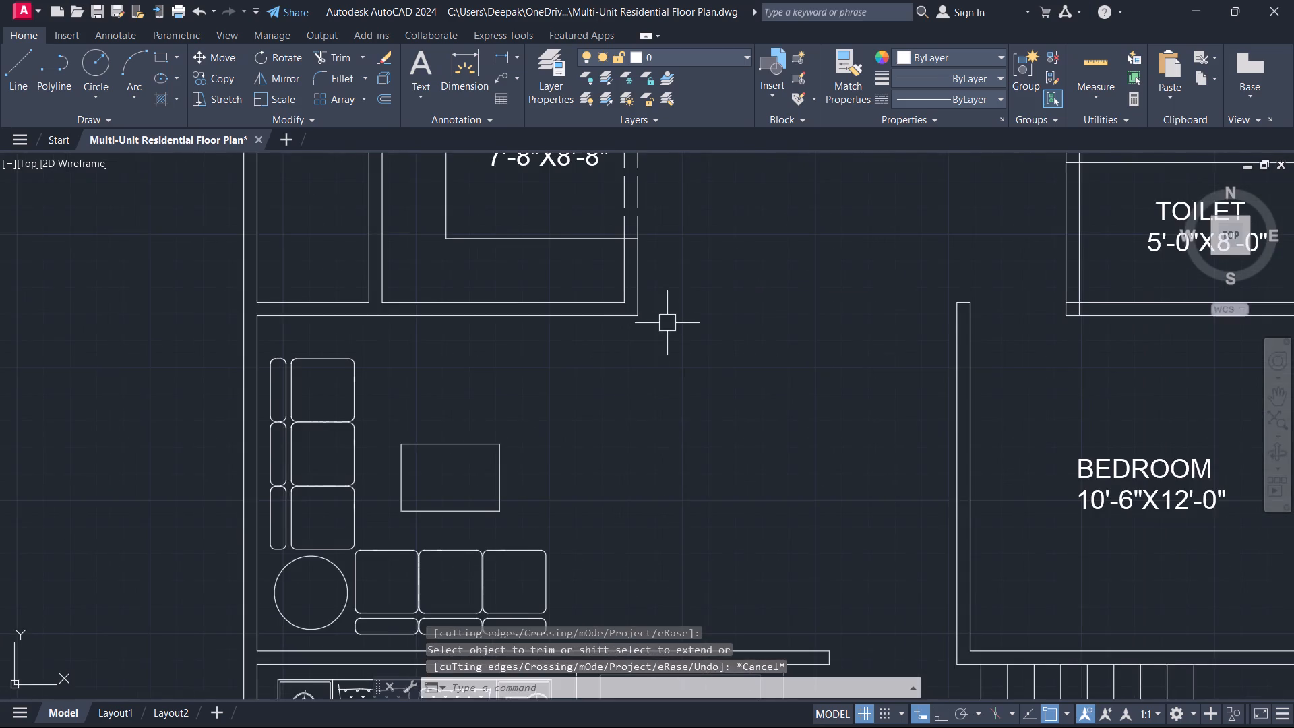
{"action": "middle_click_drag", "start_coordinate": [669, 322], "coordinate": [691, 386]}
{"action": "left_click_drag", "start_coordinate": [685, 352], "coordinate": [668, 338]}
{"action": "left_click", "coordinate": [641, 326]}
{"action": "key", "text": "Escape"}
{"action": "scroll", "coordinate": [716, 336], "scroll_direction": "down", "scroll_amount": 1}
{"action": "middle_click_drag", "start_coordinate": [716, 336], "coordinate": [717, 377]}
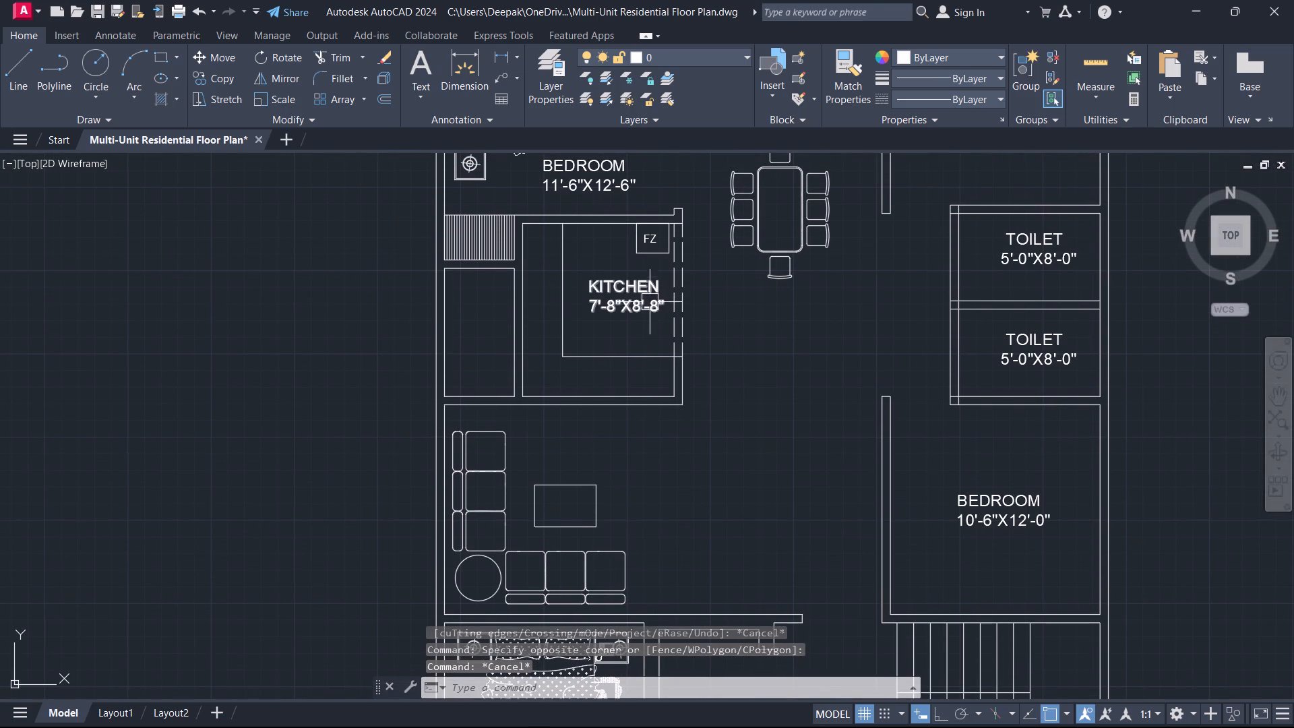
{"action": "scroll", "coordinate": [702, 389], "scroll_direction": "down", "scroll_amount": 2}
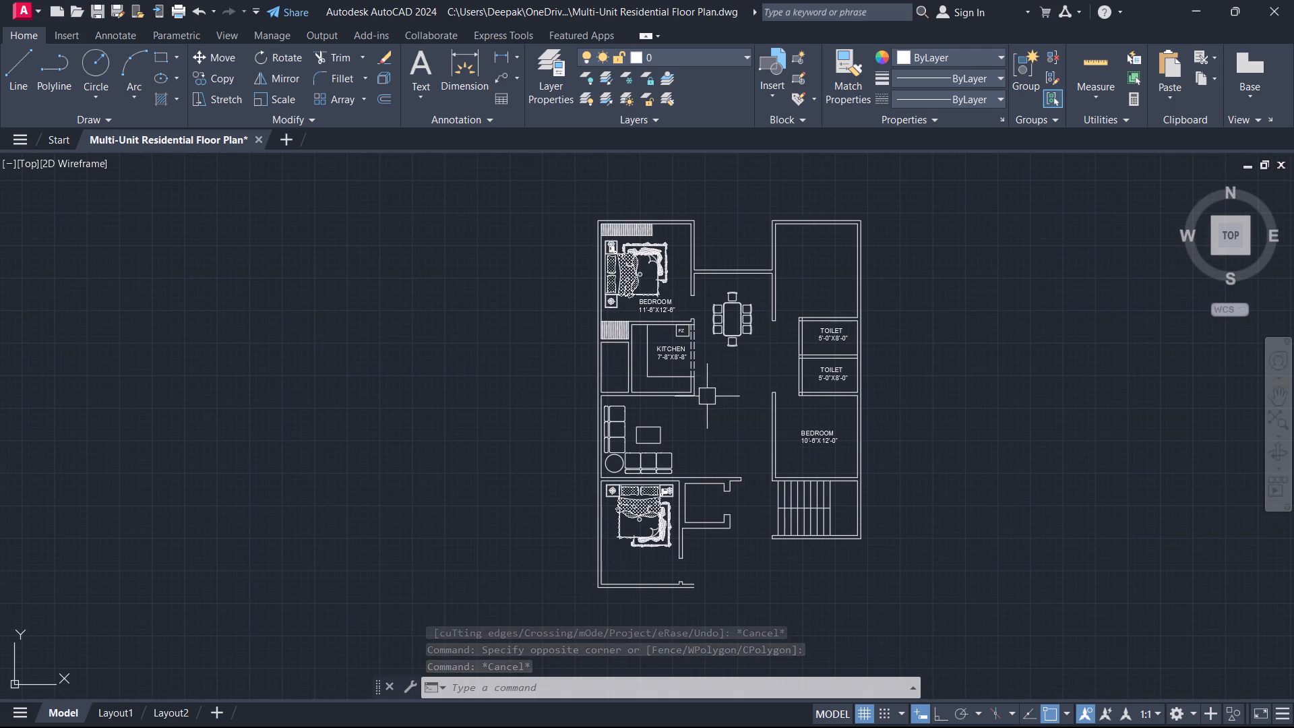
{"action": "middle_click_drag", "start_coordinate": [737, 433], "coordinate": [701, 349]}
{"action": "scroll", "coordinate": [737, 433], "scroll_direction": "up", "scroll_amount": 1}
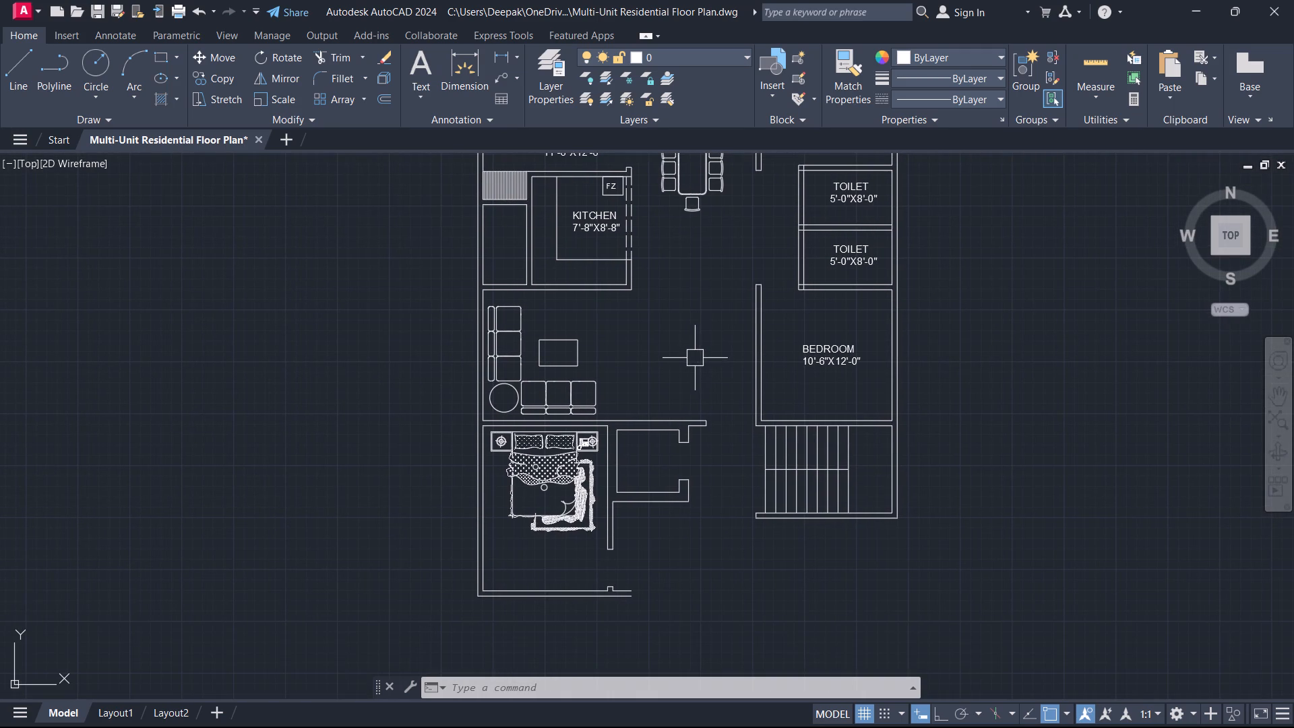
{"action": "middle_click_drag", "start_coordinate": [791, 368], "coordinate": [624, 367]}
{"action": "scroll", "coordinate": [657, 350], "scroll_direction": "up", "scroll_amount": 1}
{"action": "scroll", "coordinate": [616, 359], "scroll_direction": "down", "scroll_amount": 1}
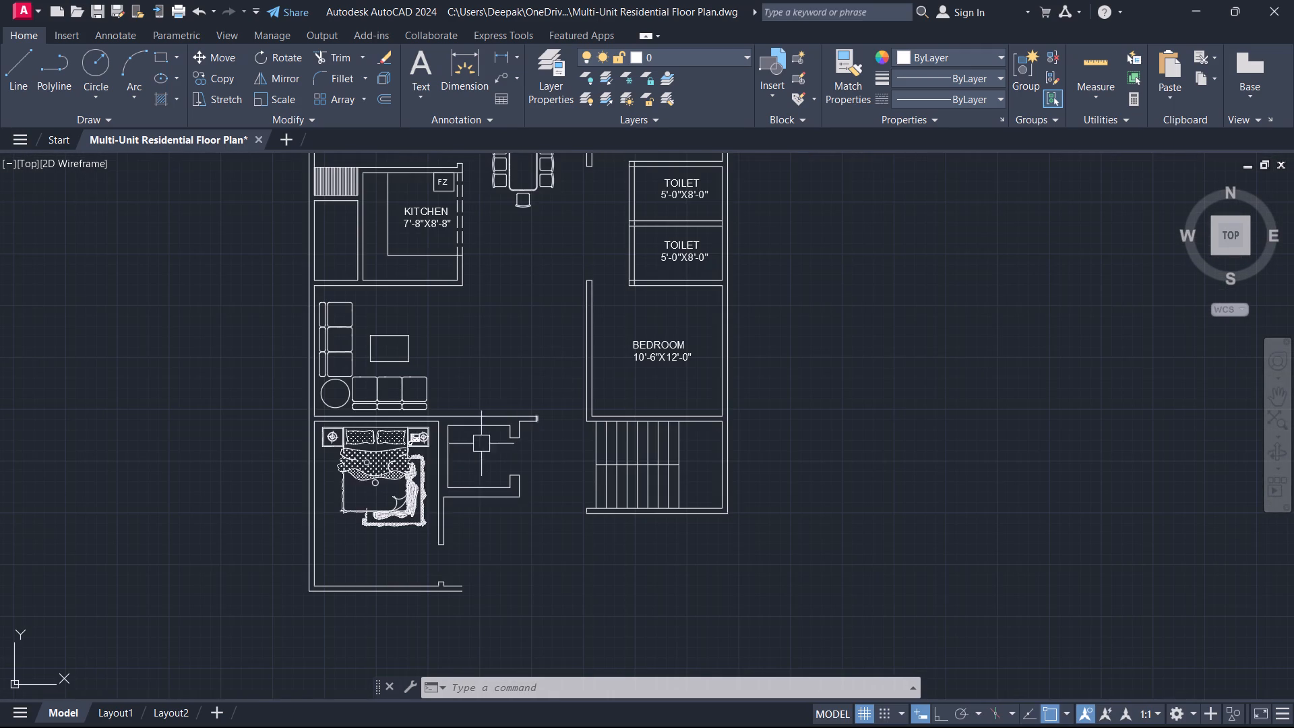
Copy the southwest bedroom's bed set into the empty area east of the plan.
{"action": "left_click", "coordinate": [362, 478]}
{"action": "key", "text": "c"}
{"action": "type", "text": "O"}
{"action": "key", "text": "space"}
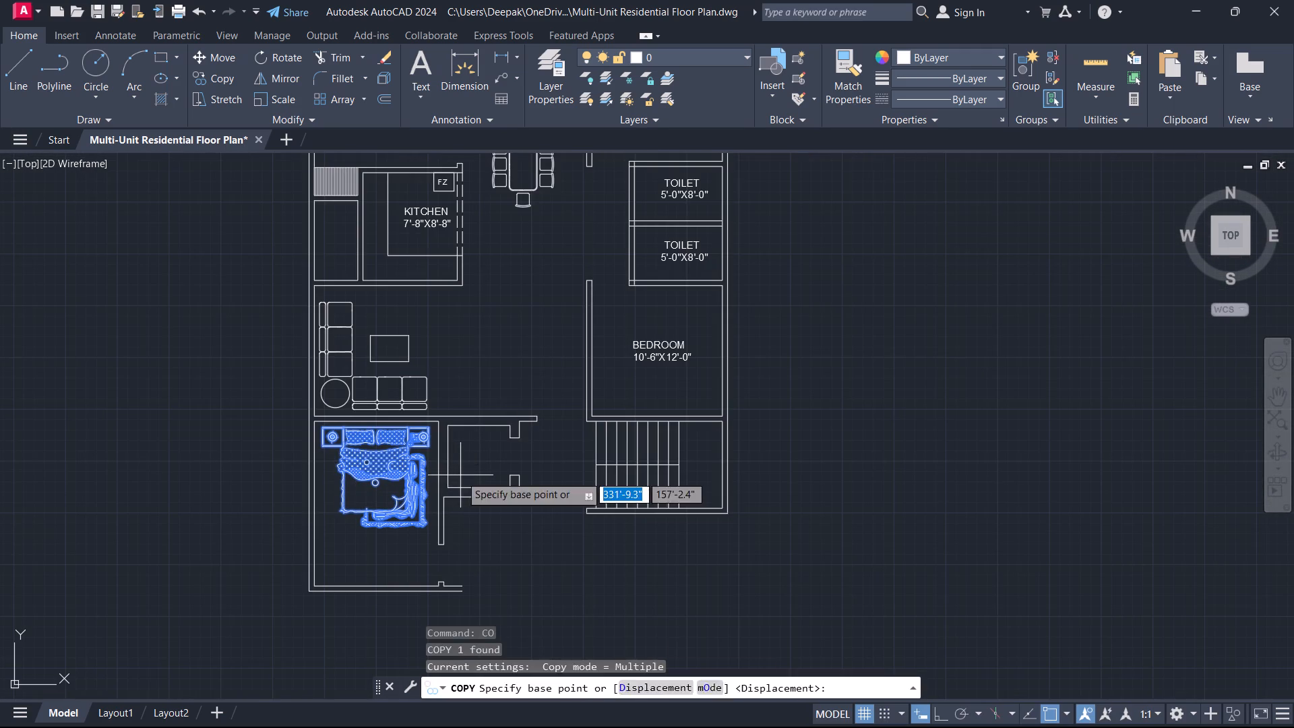
{"action": "left_click", "coordinate": [460, 475]}
{"action": "left_click", "coordinate": [1016, 336]}
{"action": "key", "text": "Escape"}
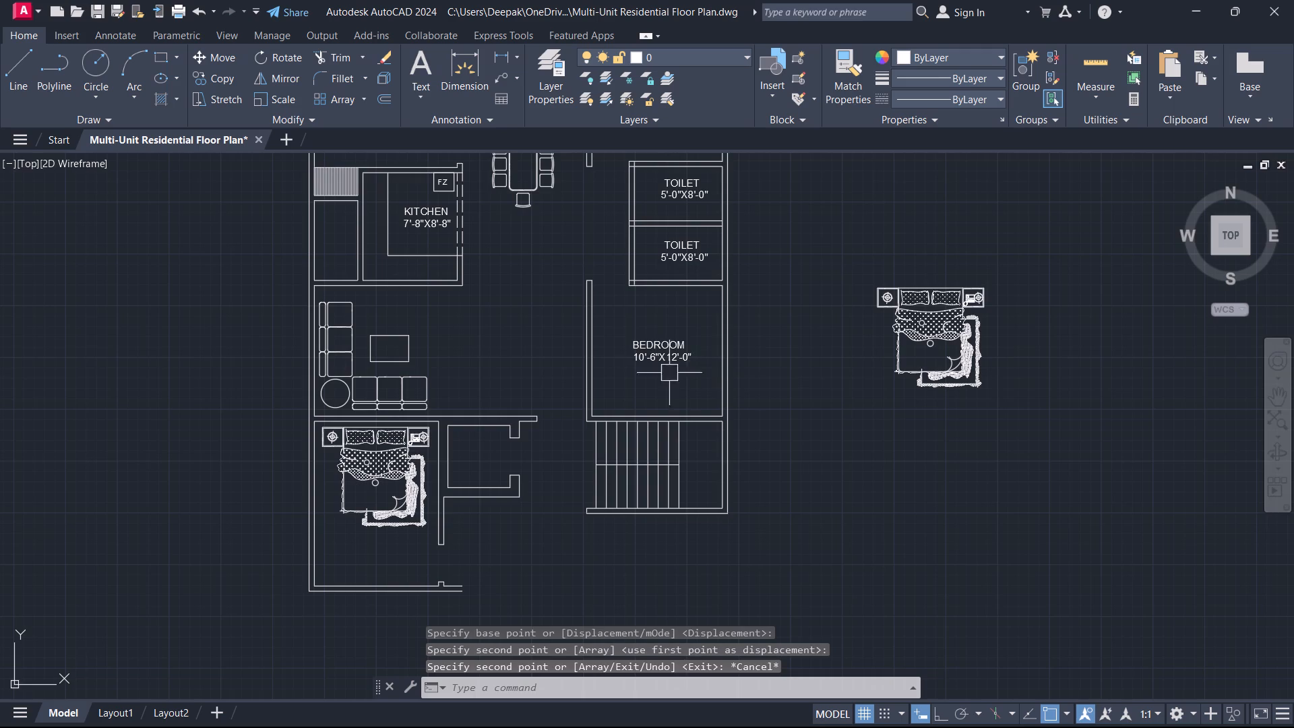
Move the BEDROOM 10'-6"X12'-0" label north within its room, close to the wall below the toilets.
{"action": "left_click", "coordinate": [648, 357]}
{"action": "scroll", "coordinate": [646, 356], "scroll_direction": "up", "scroll_amount": 3}
{"action": "key", "text": "m"}
{"action": "key", "text": "space"}
{"action": "left_click", "coordinate": [735, 359]}
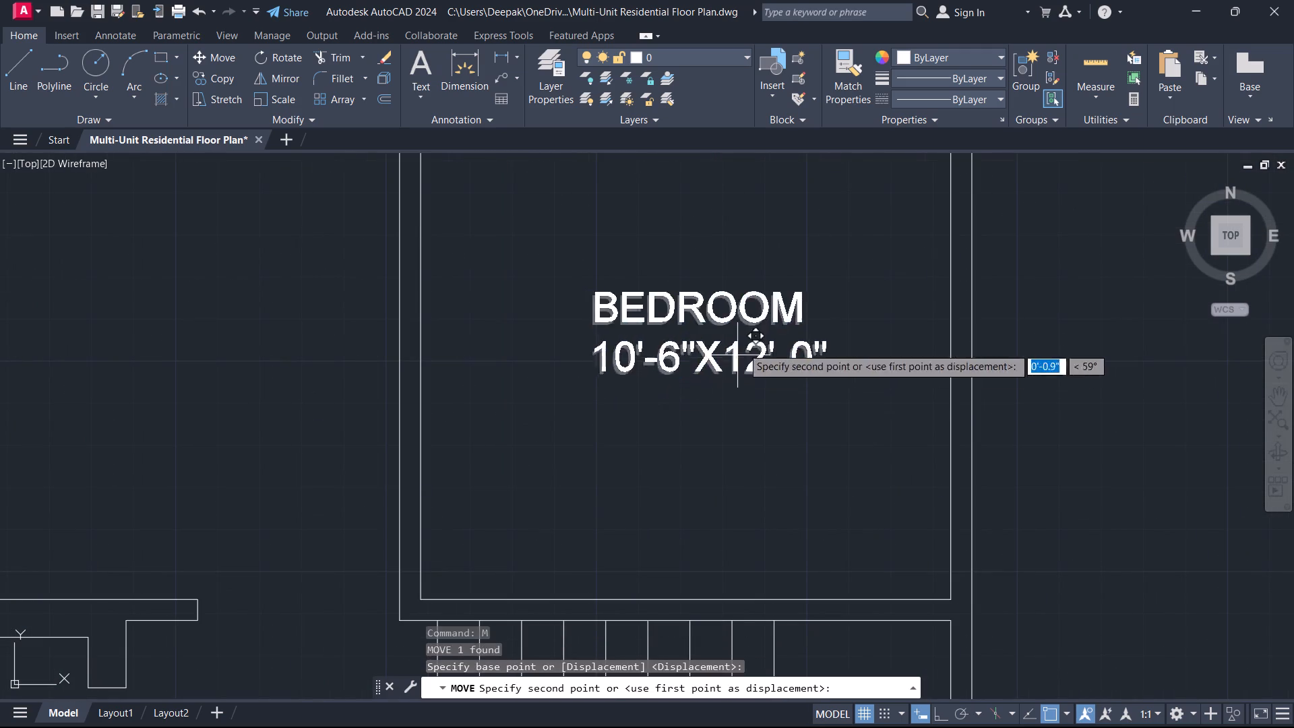
{"action": "middle_click_drag", "start_coordinate": [753, 291], "coordinate": [747, 441]}
{"action": "left_click", "coordinate": [727, 314]}
{"action": "key", "text": "Escape"}
Rotate the copied bed set east of the plan by 180° with Ortho on so the headboard faces south.
{"action": "scroll", "coordinate": [813, 299], "scroll_direction": "down", "scroll_amount": 3}
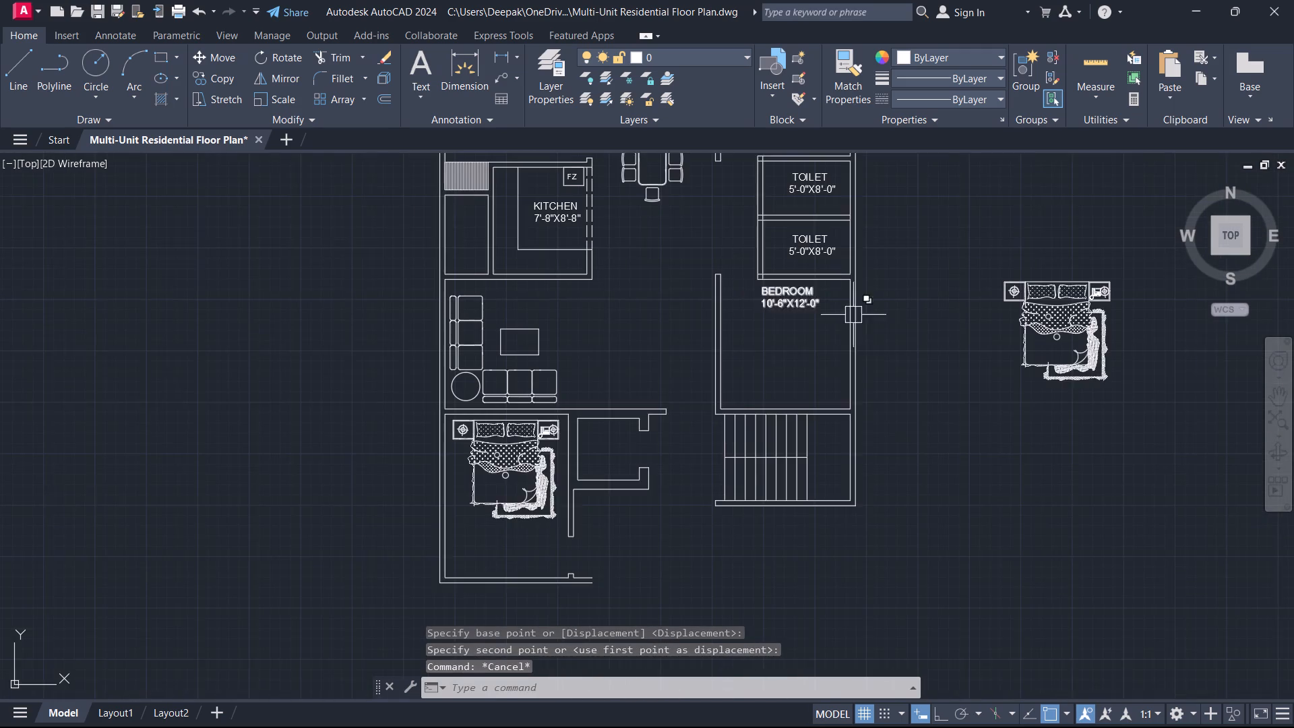
{"action": "middle_click_drag", "start_coordinate": [876, 328], "coordinate": [722, 328]}
{"action": "left_click", "coordinate": [880, 361]}
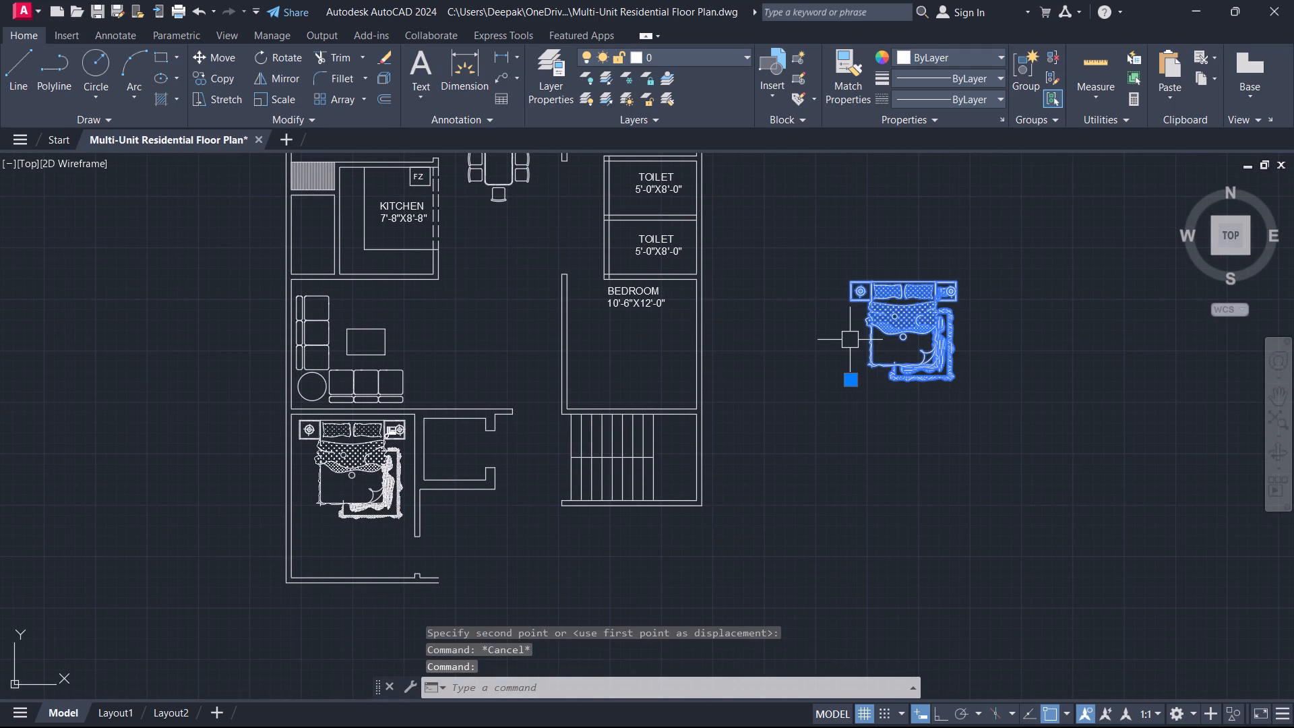
{"action": "key", "text": "m"}
{"action": "key", "text": "Escape"}
{"action": "left_click", "coordinate": [894, 336]}
{"action": "key", "text": "r"}
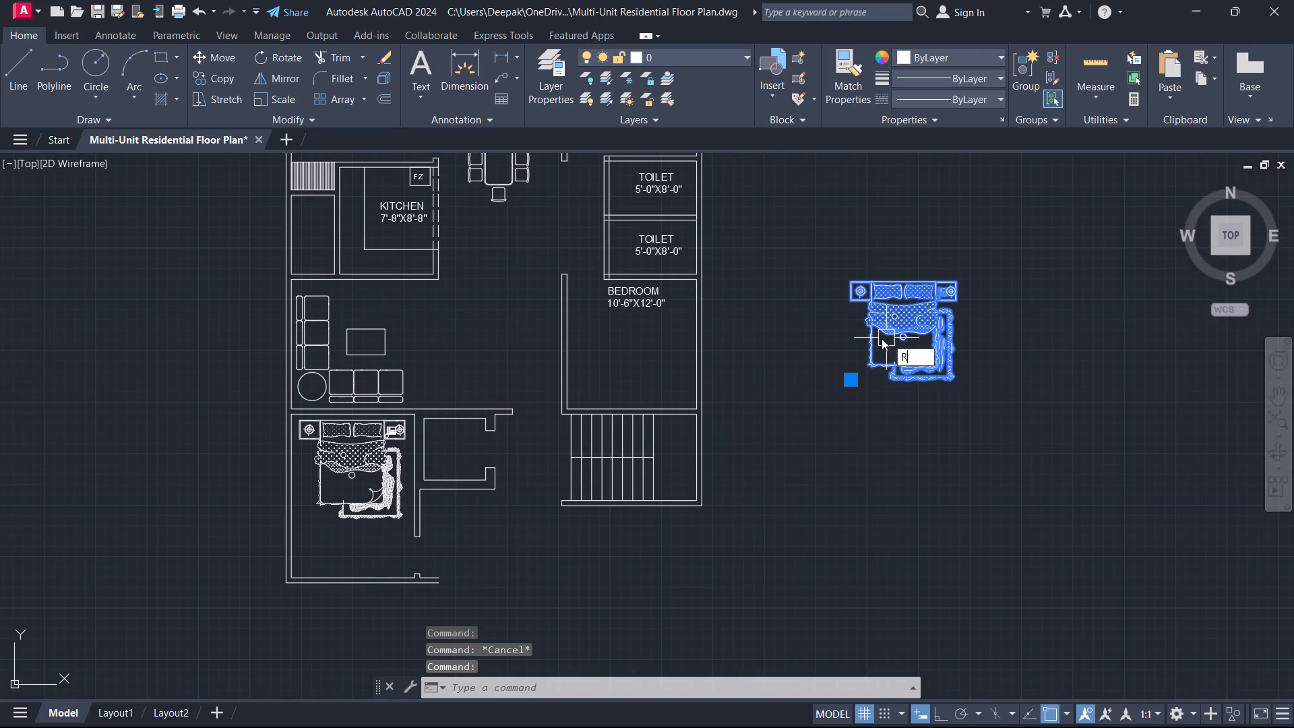
{"action": "key", "text": "o"}
{"action": "key", "text": "space"}
{"action": "left_click", "coordinate": [907, 257]}
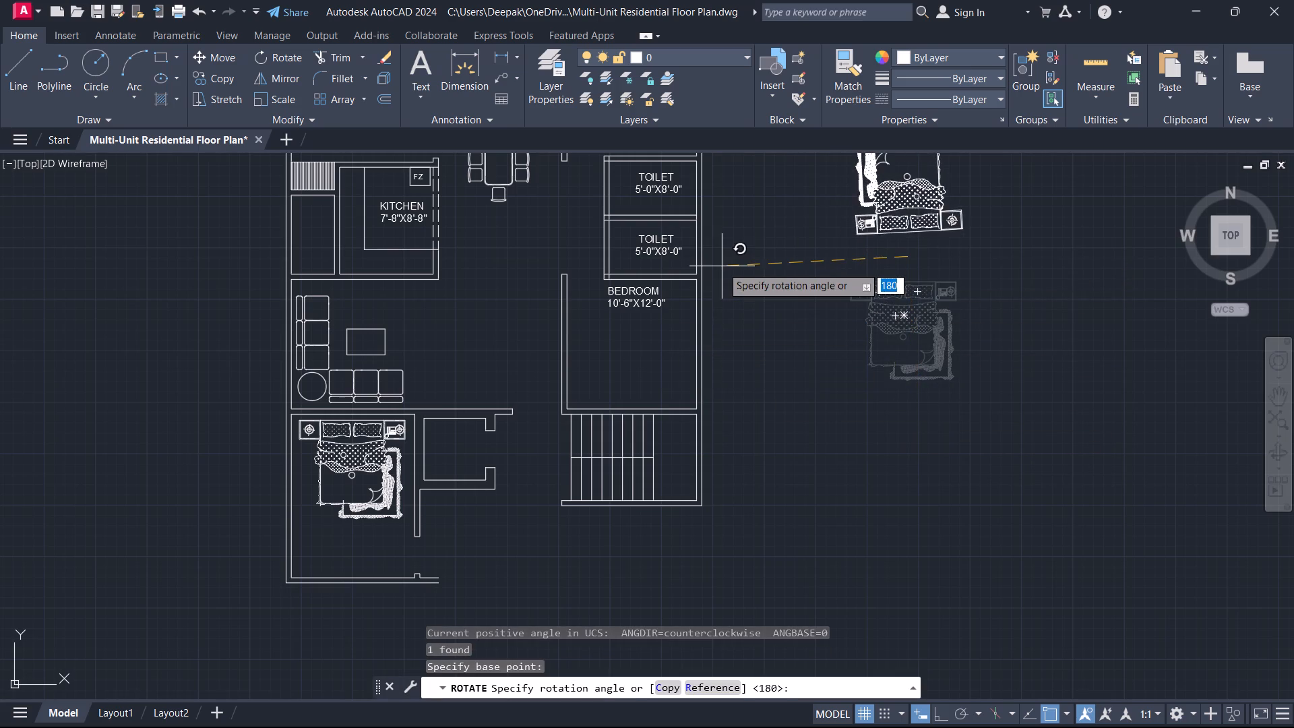
{"action": "key", "text": "F8"}
{"action": "left_click", "coordinate": [778, 243]}
{"action": "key", "text": "Escape"}
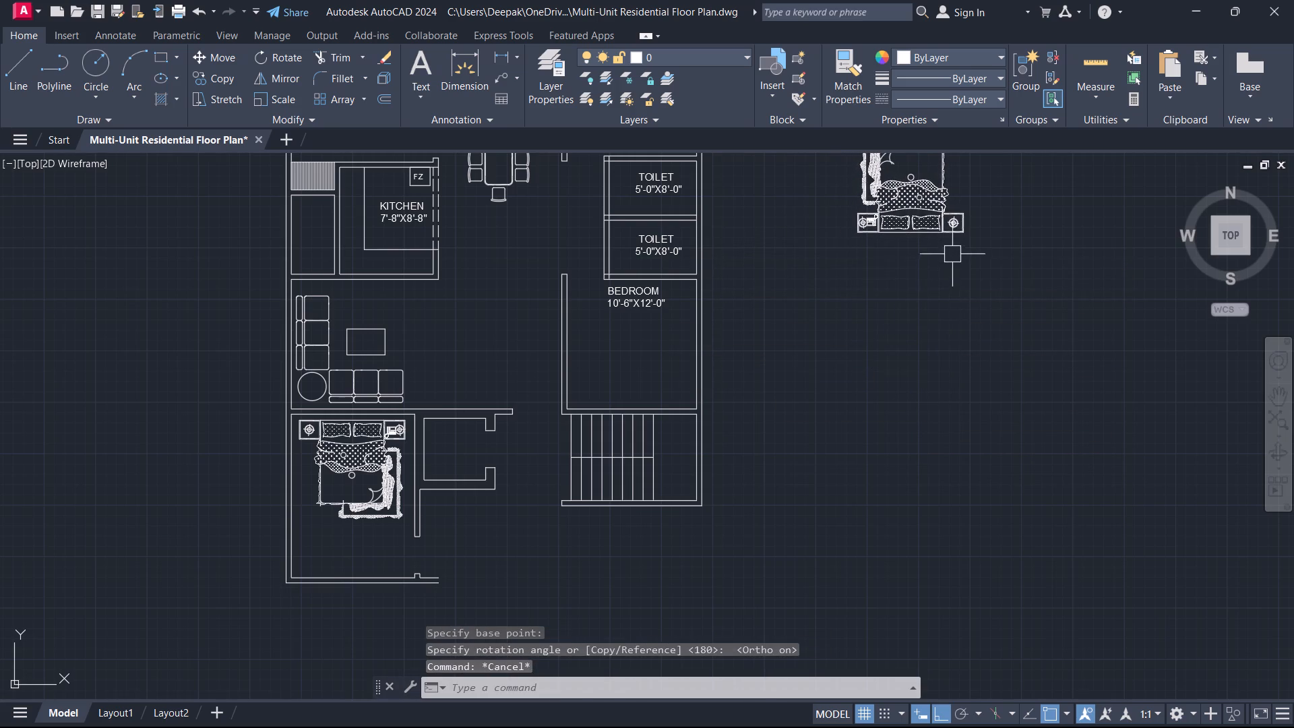
Move the rotated bed set with Ortho off into the 10'-6"X12'-0" bedroom, headboard against the wall above the staircase.
{"action": "left_click", "coordinate": [952, 254]}
{"action": "left_click", "coordinate": [904, 220]}
{"action": "type", "text": "M"}
{"action": "key", "text": "space"}
{"action": "scroll", "coordinate": [898, 219], "scroll_direction": "up", "scroll_amount": 3}
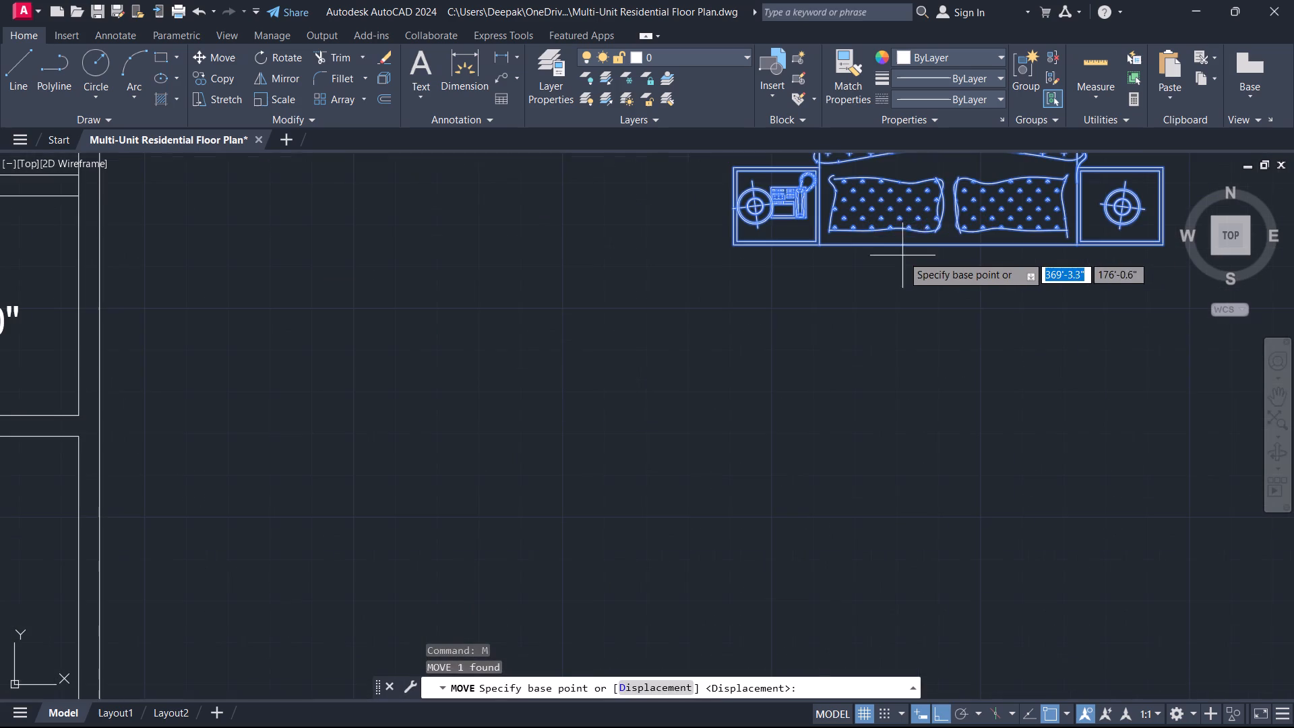
{"action": "left_click", "coordinate": [946, 256]}
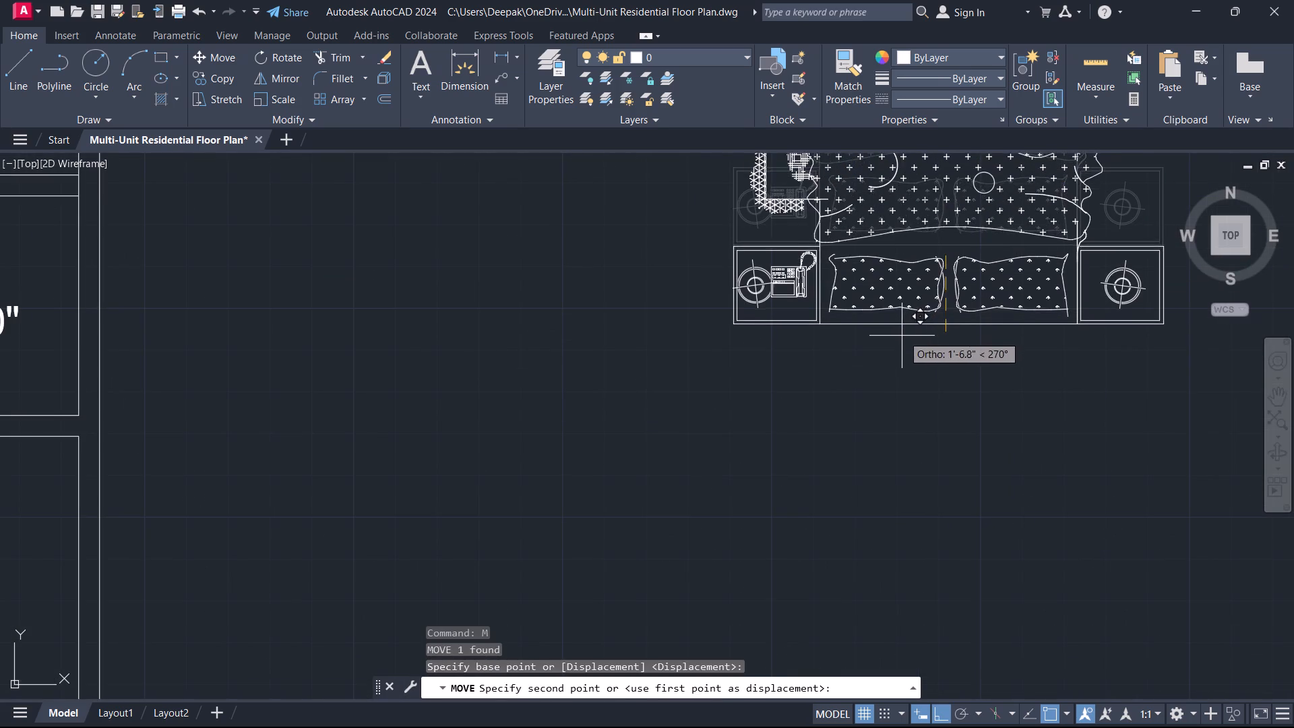
{"action": "key", "text": "F8"}
{"action": "scroll", "coordinate": [750, 407], "scroll_direction": "down", "scroll_amount": 3}
{"action": "middle_click_drag", "start_coordinate": [746, 400], "coordinate": [871, 304]}
{"action": "scroll", "coordinate": [685, 435], "scroll_direction": "up", "scroll_amount": 2}
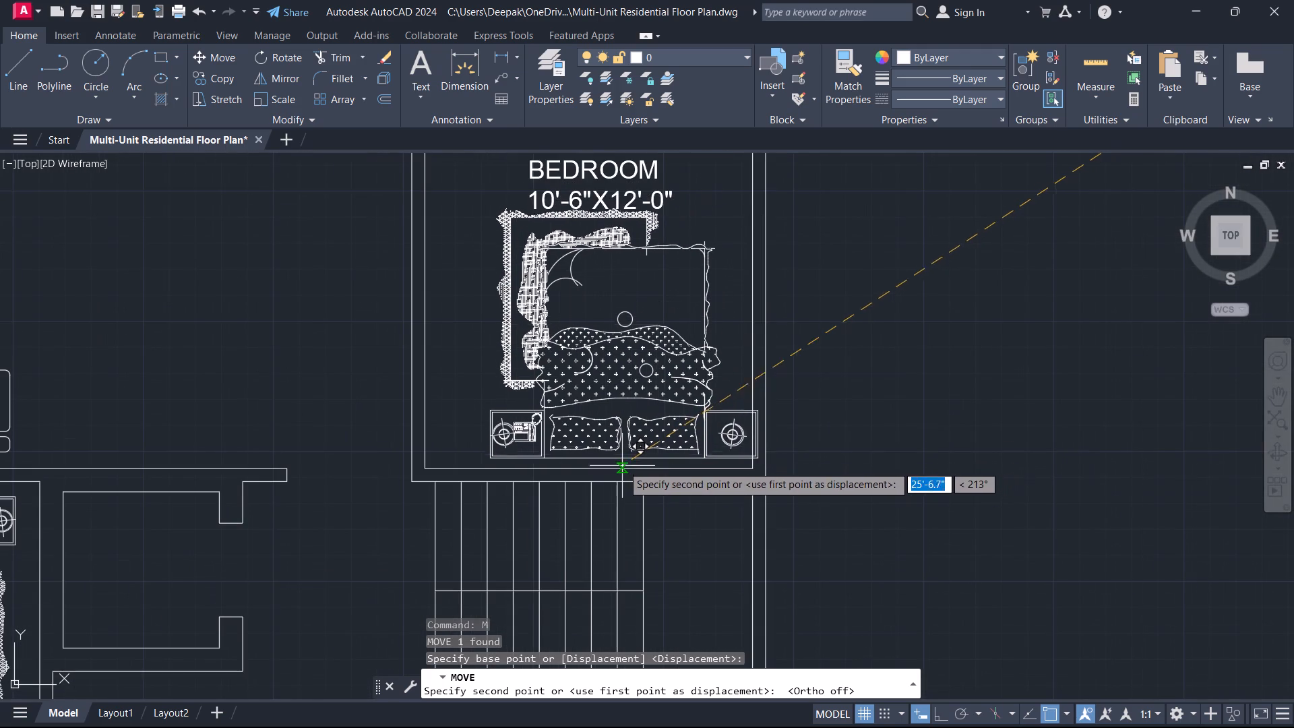
{"action": "left_click", "coordinate": [607, 468]}
{"action": "key", "text": "Escape"}
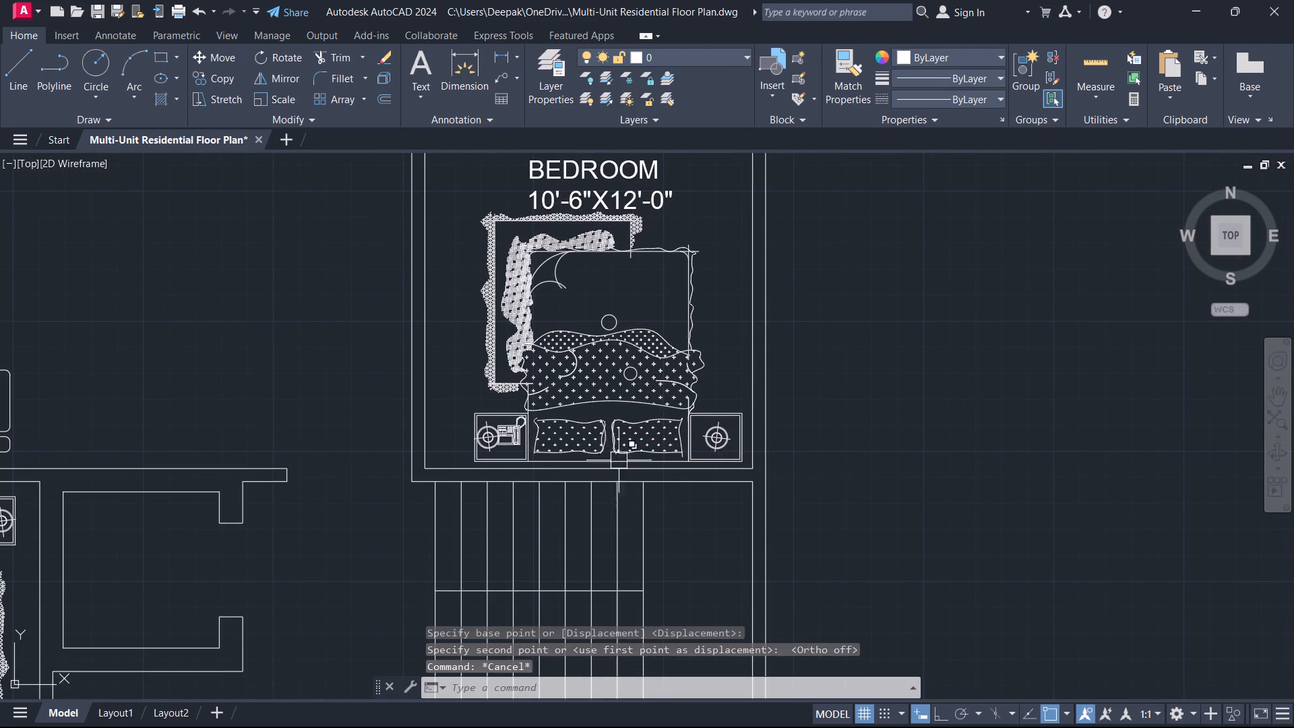
Copy the southwest bedroom's bed set into the northeast room, from the midpoint of its north wall to the matching wall midpoint there.
{"action": "scroll", "coordinate": [607, 382], "scroll_direction": "down", "scroll_amount": 3}
{"action": "middle_click_drag", "start_coordinate": [582, 474], "coordinate": [741, 523]}
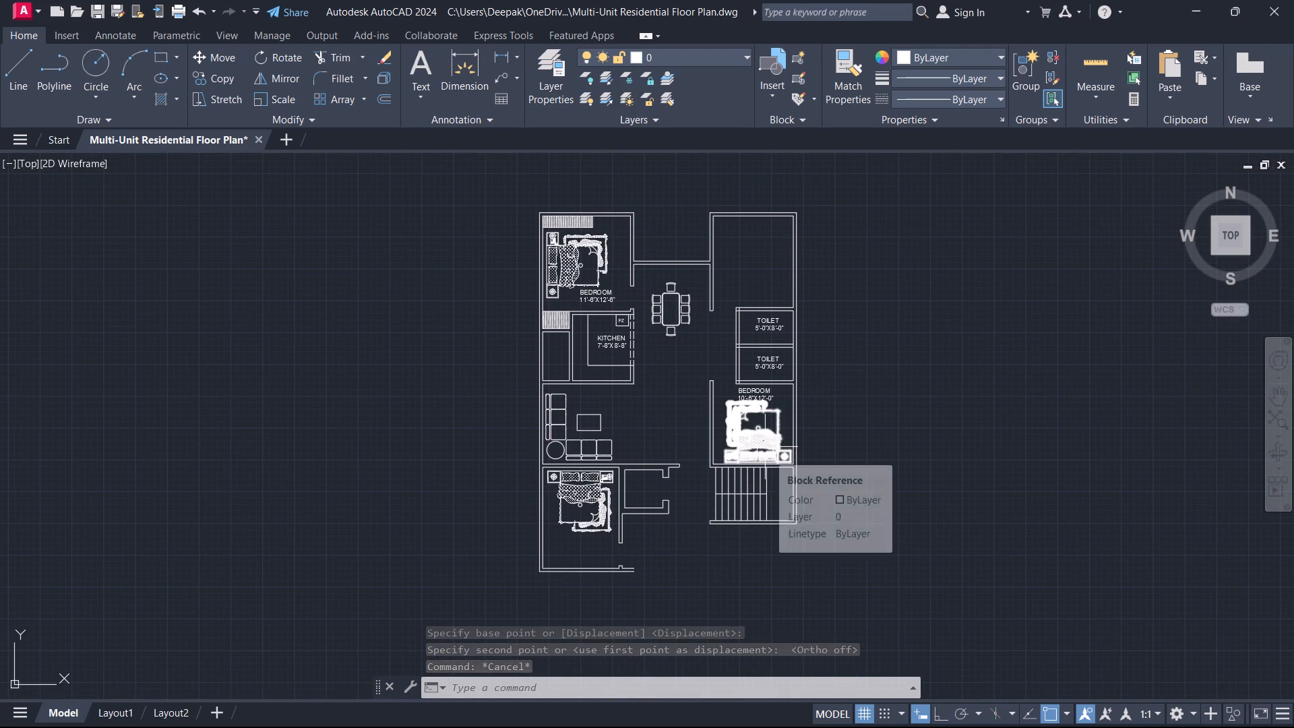
{"action": "scroll", "coordinate": [765, 444], "scroll_direction": "up", "scroll_amount": 1}
{"action": "middle_click_drag", "start_coordinate": [684, 403], "coordinate": [694, 428]}
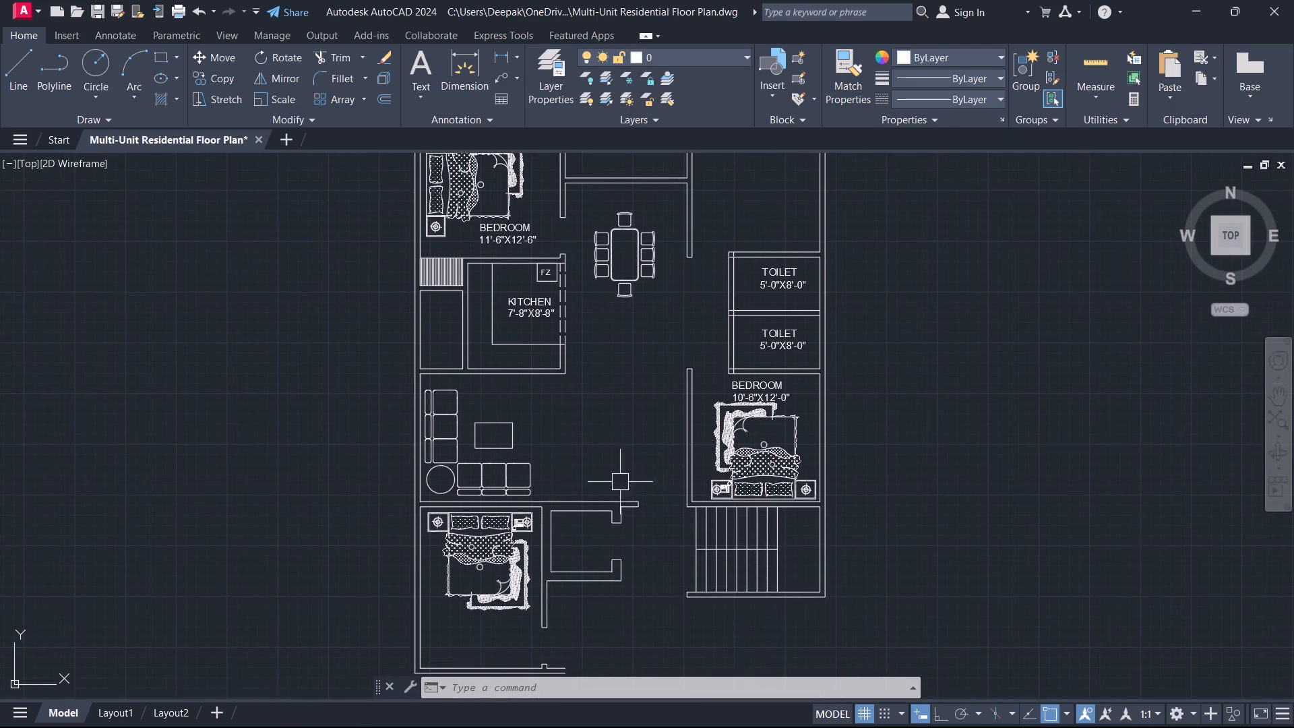
{"action": "scroll", "coordinate": [534, 542], "scroll_direction": "up", "scroll_amount": 1}
{"action": "left_click", "coordinate": [497, 549]}
{"action": "type", "text": "CO"}
{"action": "key", "text": "space"}
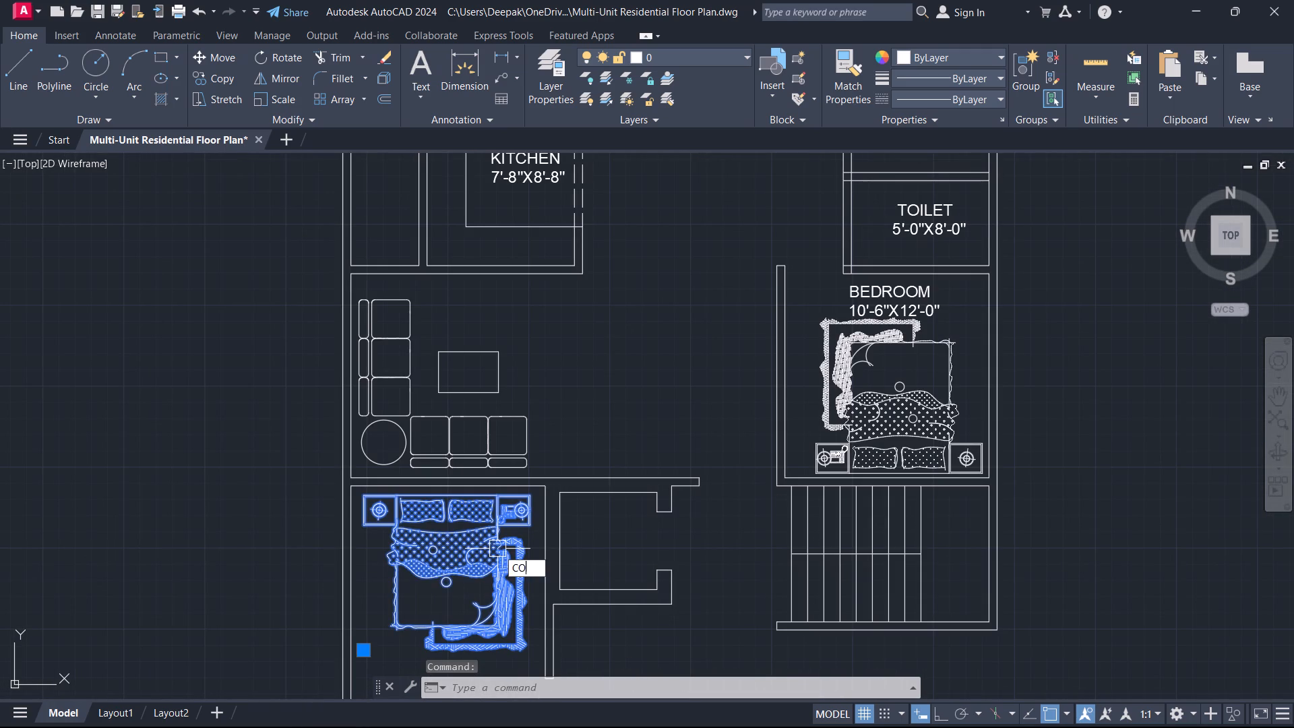
{"action": "scroll", "coordinate": [429, 492], "scroll_direction": "up", "scroll_amount": 3}
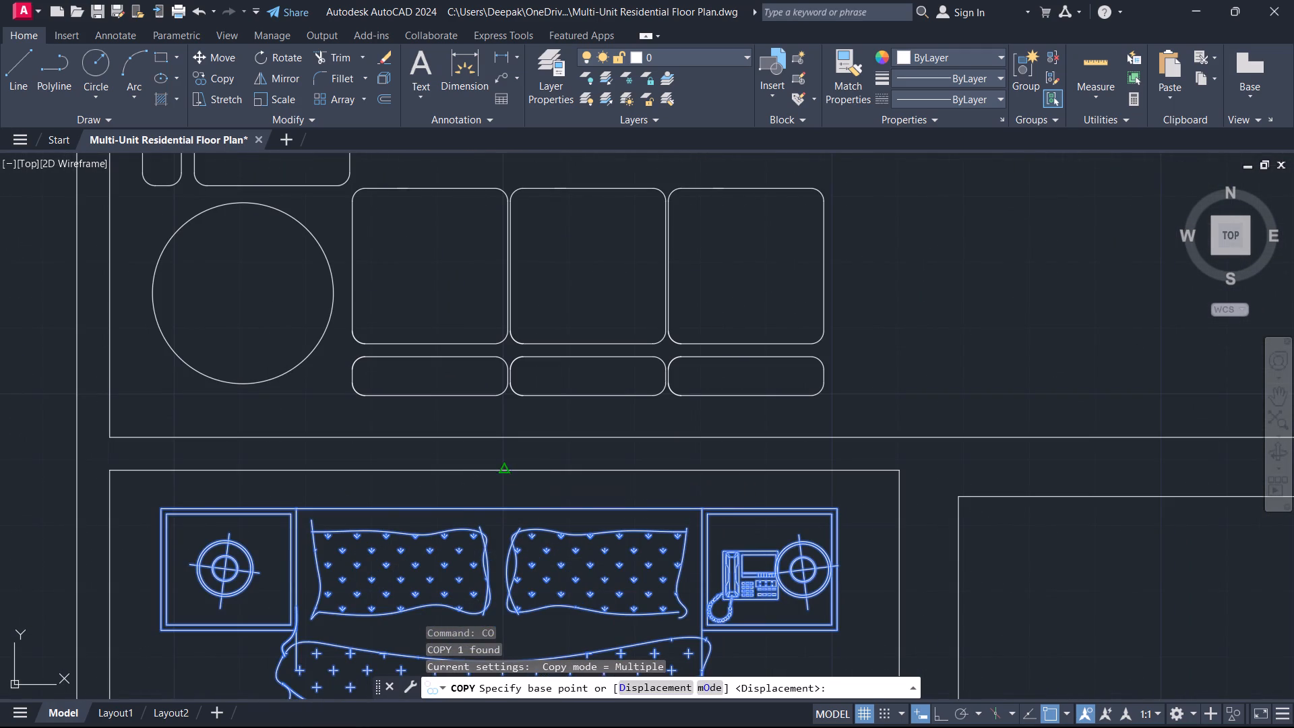
{"action": "left_click", "coordinate": [511, 473]}
{"action": "scroll", "coordinate": [624, 393], "scroll_direction": "down", "scroll_amount": 5}
{"action": "middle_click_drag", "start_coordinate": [771, 328], "coordinate": [619, 610]}
{"action": "scroll", "coordinate": [619, 610], "scroll_direction": "up", "scroll_amount": 2}
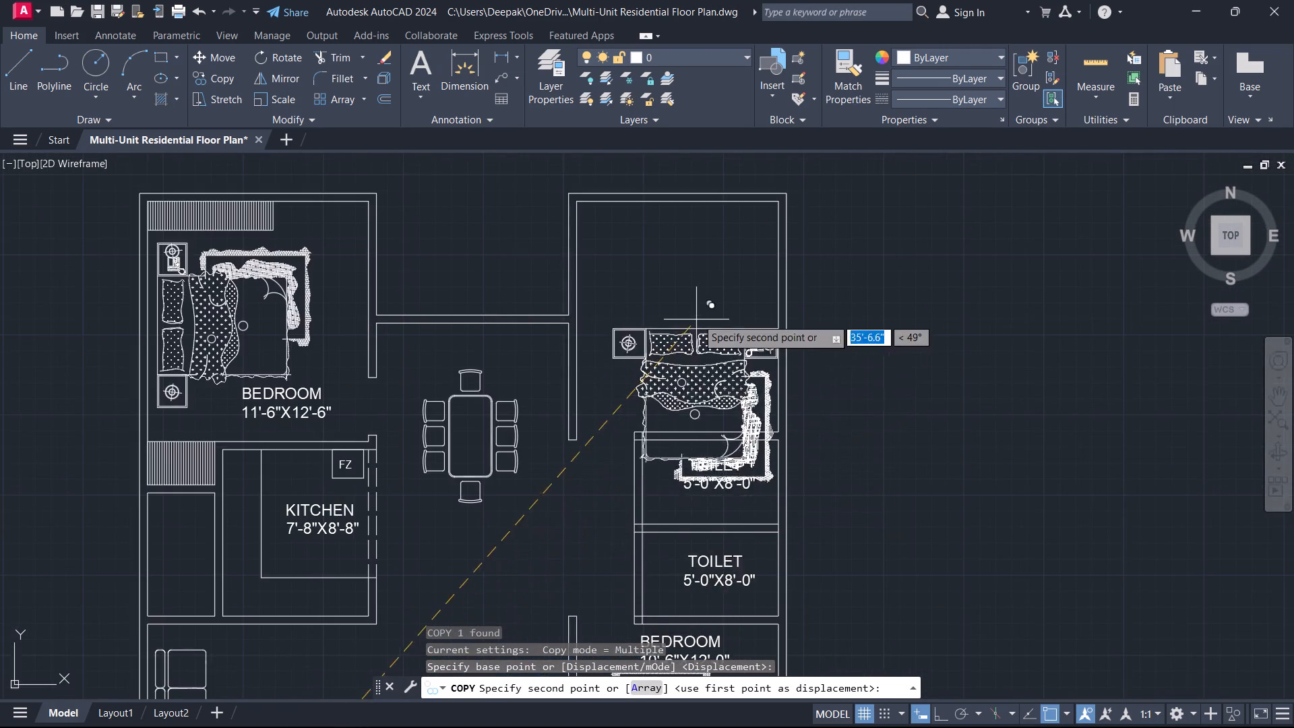
{"action": "middle_click_drag", "start_coordinate": [697, 317], "coordinate": [634, 550]}
{"action": "scroll", "coordinate": [642, 448], "scroll_direction": "up", "scroll_amount": 1}
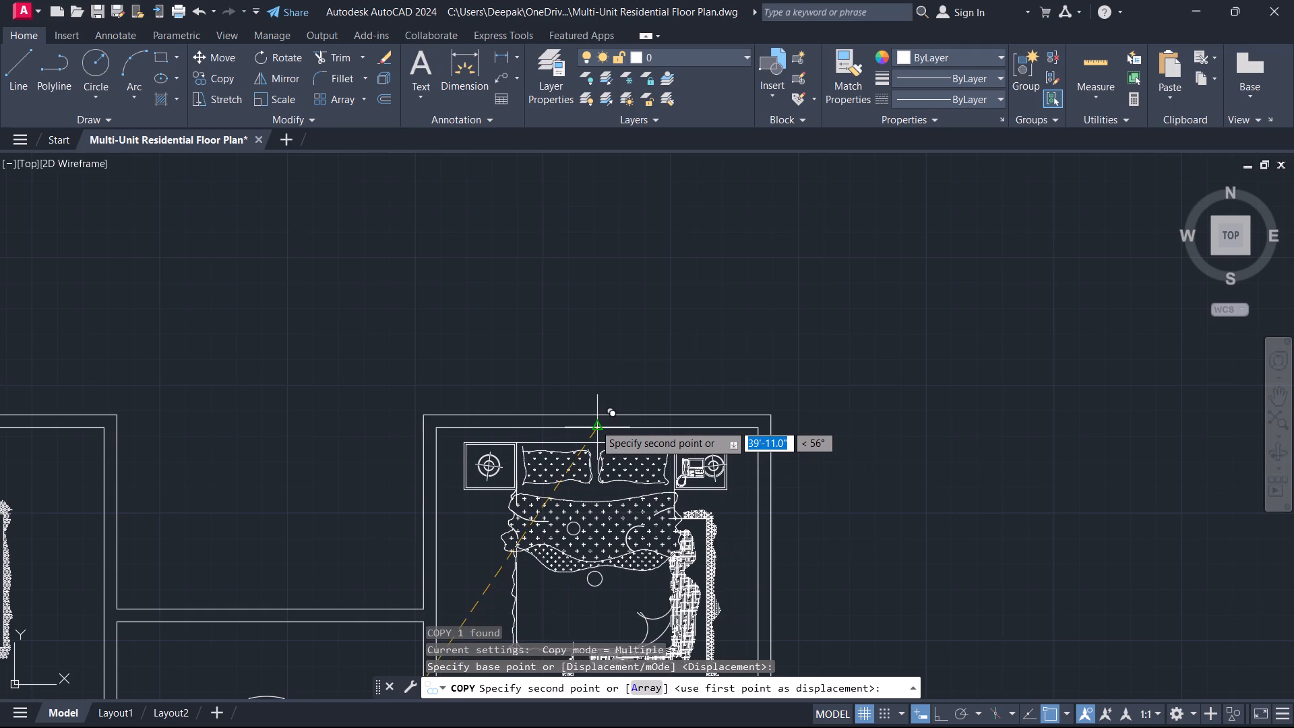
{"action": "left_click", "coordinate": [594, 425]}
{"action": "key", "text": "Escape"}
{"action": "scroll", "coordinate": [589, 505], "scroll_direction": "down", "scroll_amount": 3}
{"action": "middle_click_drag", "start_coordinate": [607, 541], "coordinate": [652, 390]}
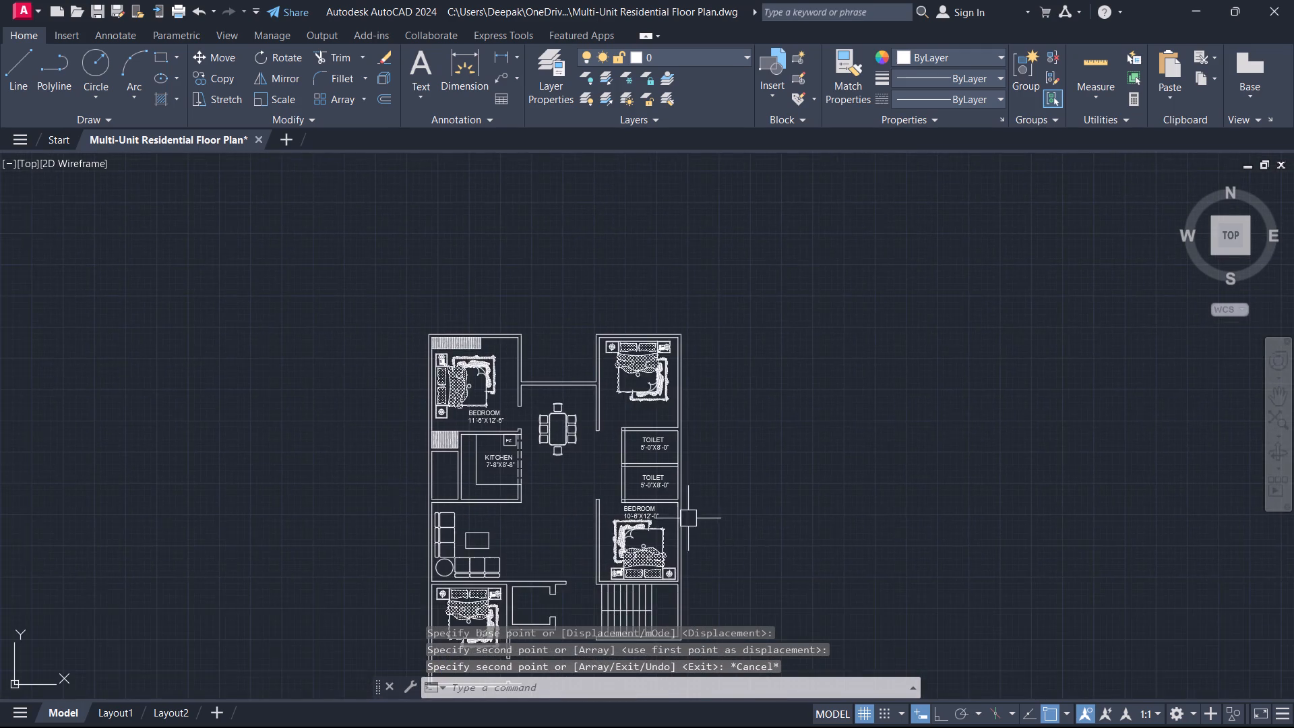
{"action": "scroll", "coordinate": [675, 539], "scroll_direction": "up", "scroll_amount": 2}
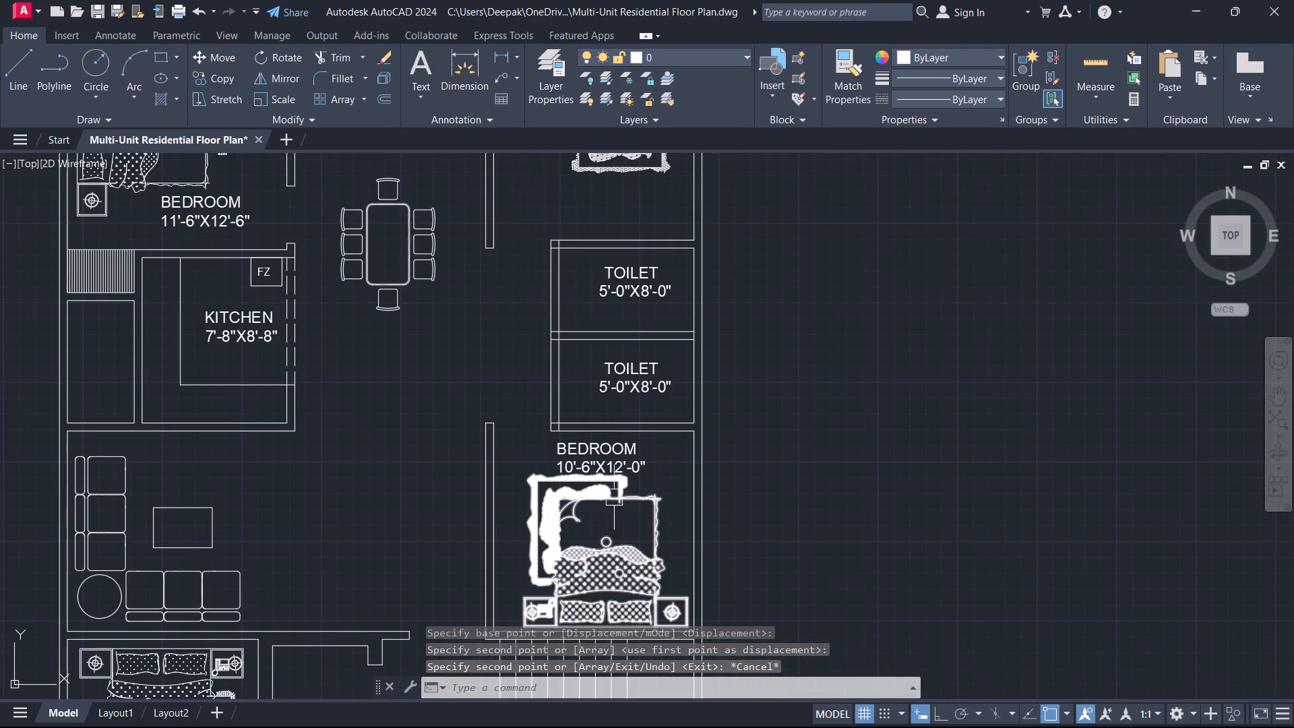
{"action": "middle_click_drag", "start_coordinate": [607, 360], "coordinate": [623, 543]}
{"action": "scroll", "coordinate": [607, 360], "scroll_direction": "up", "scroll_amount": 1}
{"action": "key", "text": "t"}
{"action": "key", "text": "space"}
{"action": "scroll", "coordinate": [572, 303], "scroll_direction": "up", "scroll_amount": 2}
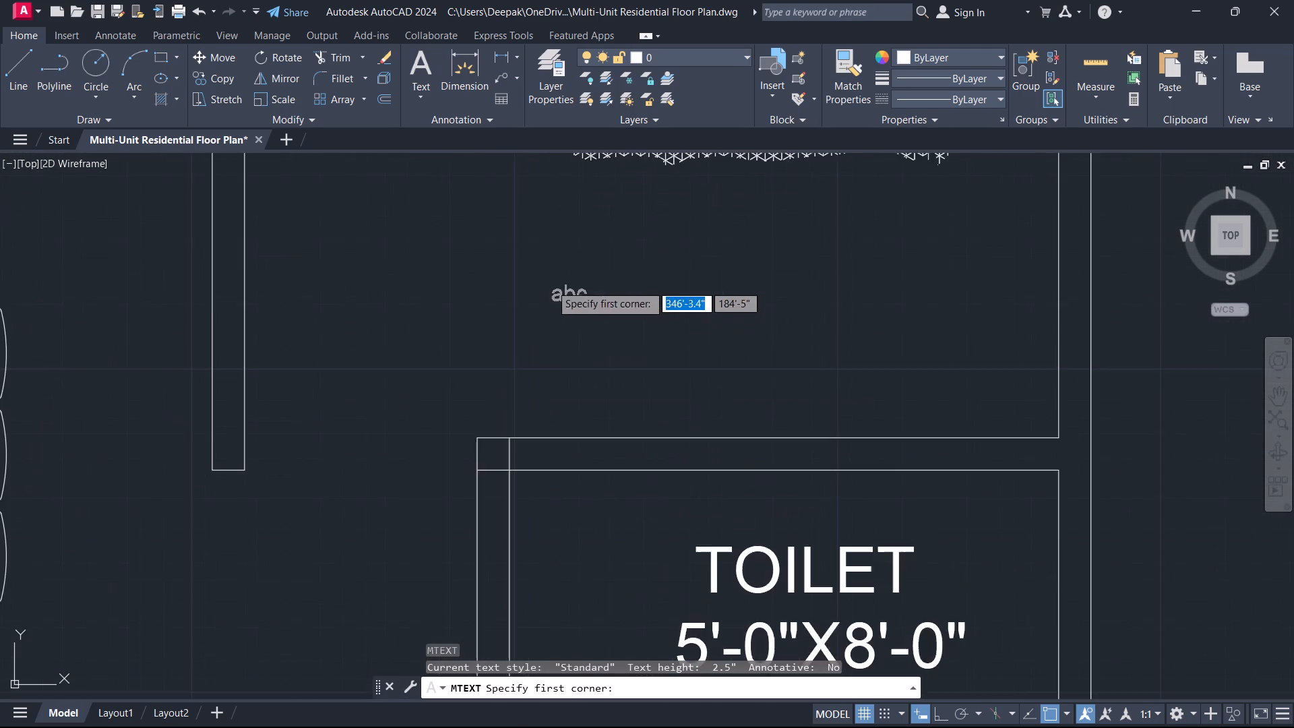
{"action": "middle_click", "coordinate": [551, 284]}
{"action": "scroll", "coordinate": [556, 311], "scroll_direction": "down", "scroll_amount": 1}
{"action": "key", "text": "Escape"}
Copy the northern TOILET 5'-0"X8'-0" label into the northeast room, in the free space between the bed set and the toilet wall.
{"action": "left_click", "coordinate": [673, 490]}
{"action": "key", "text": "c"}
{"action": "key", "text": "o"}
{"action": "key", "text": "space"}
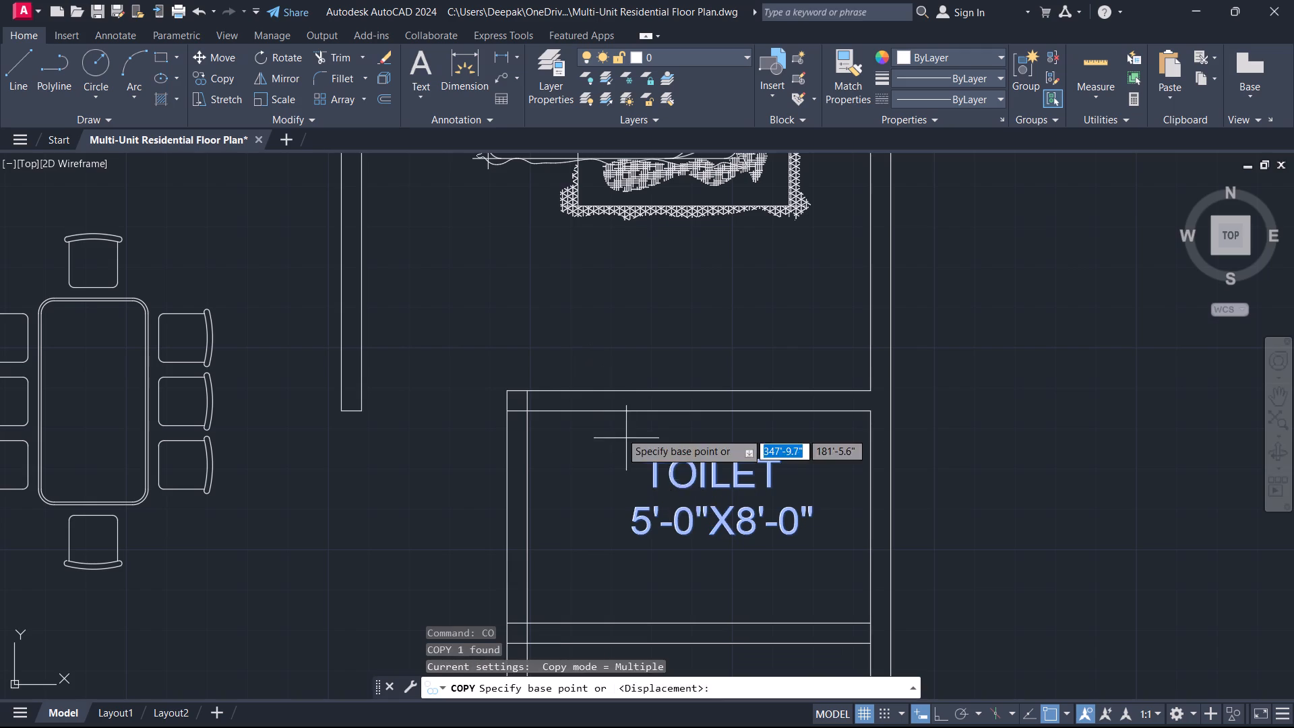
{"action": "left_click_drag", "start_coordinate": [646, 464], "coordinate": [638, 439]}
{"action": "left_click", "coordinate": [538, 262]}
{"action": "key", "text": "Escape"}
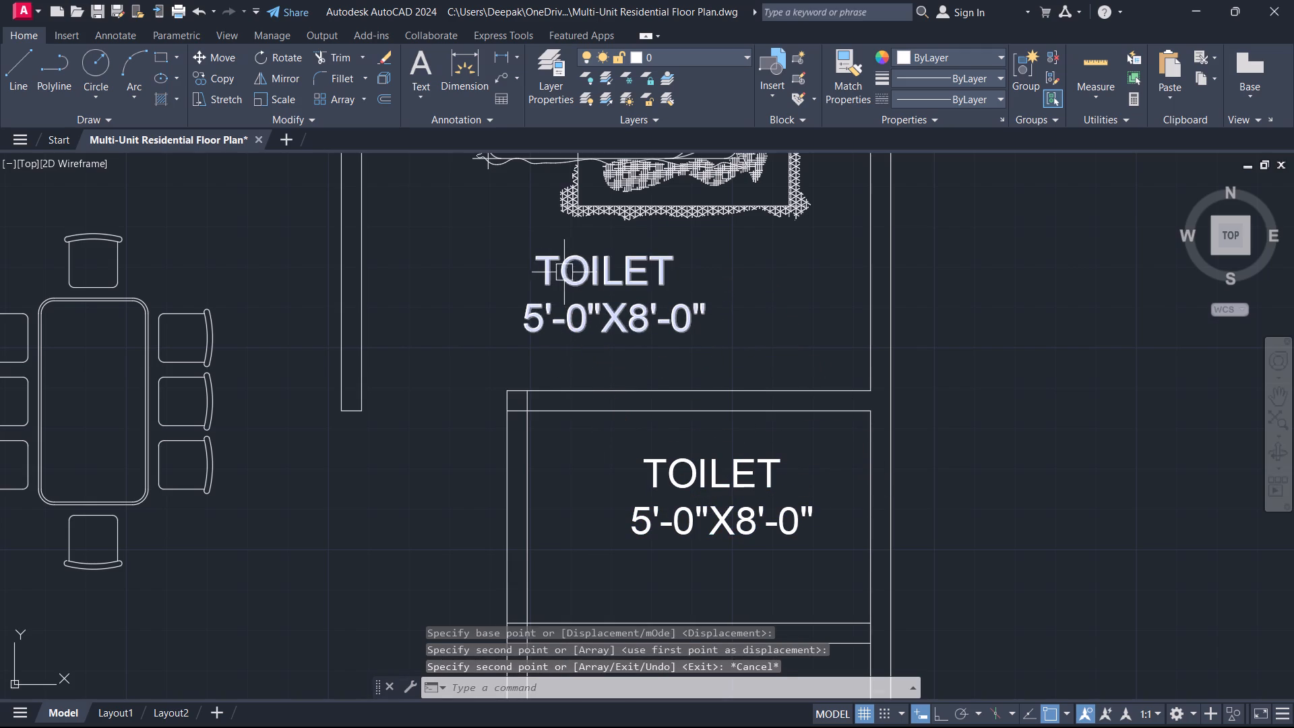
Replace the copied label's text in the northeast room with BEDROOM and 10'-6"X12'-0" on two lines.
{"action": "double_click", "coordinate": [568, 272]}
{"action": "key", "text": "ctrl+a"}
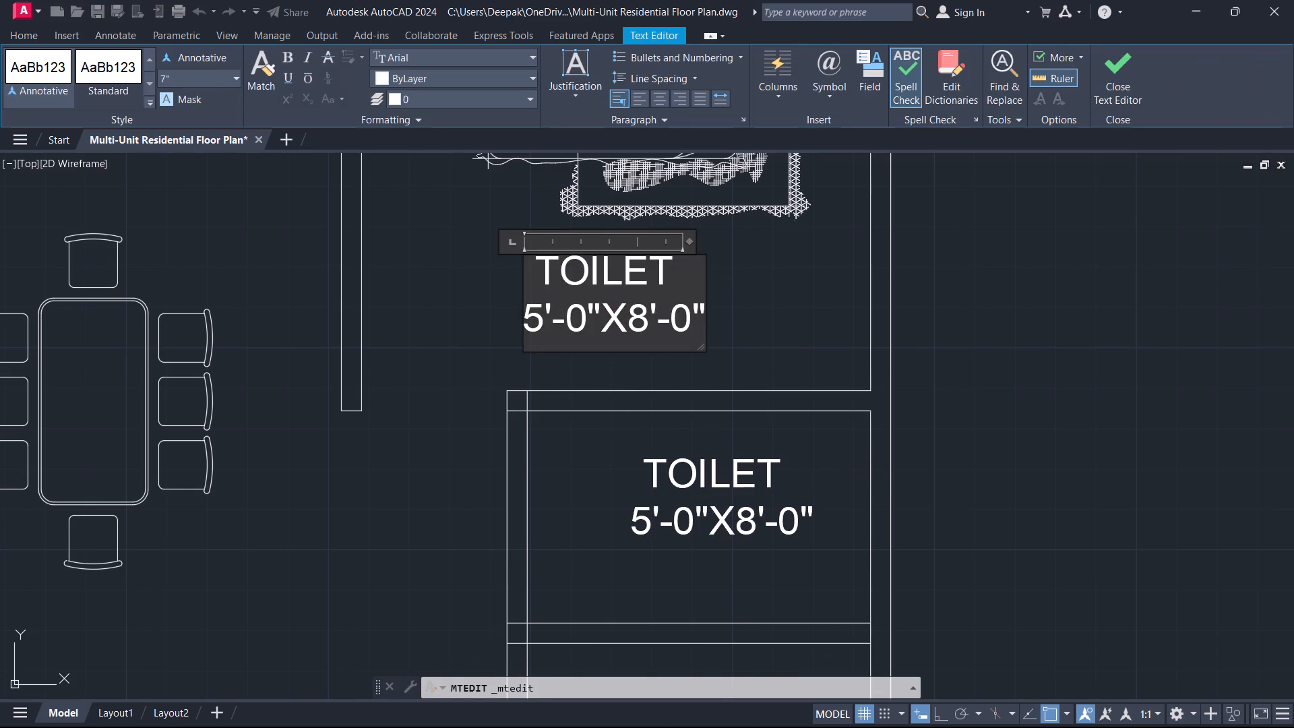
{"action": "type", "text": "BED"}
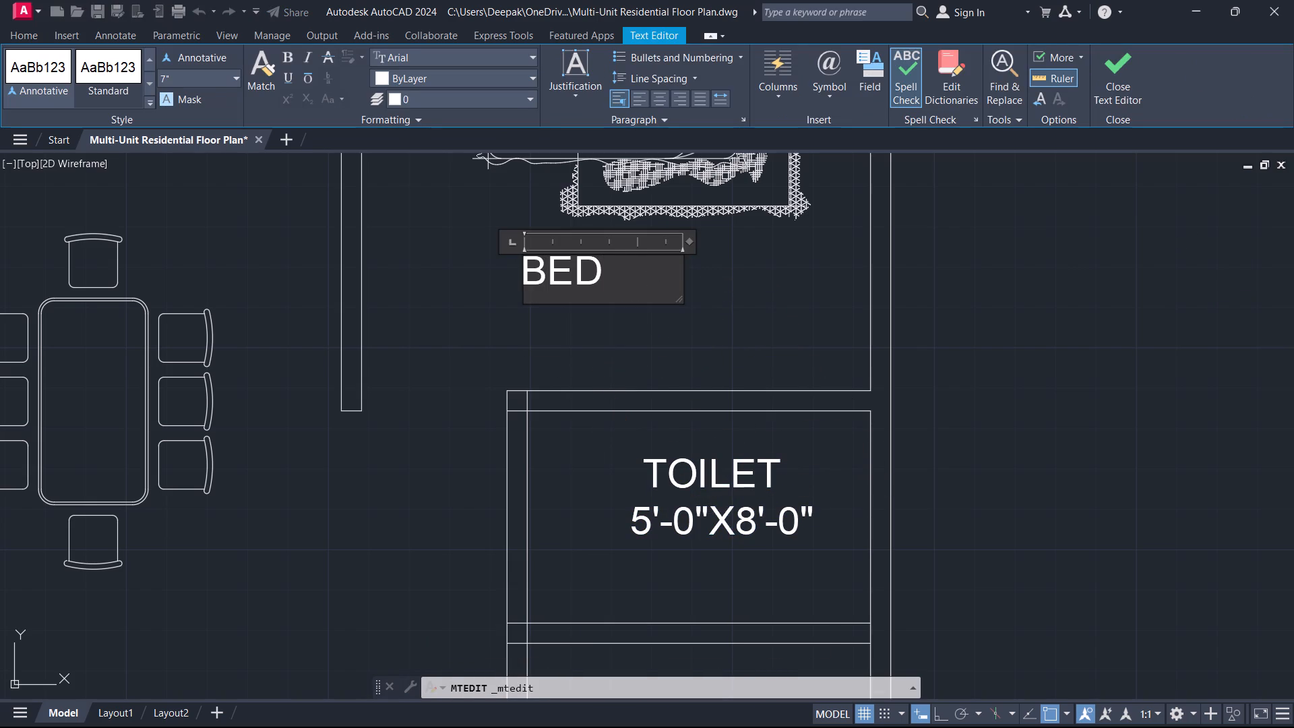
{"action": "type", "text": "ROO"}
{"action": "key", "text": "m"}
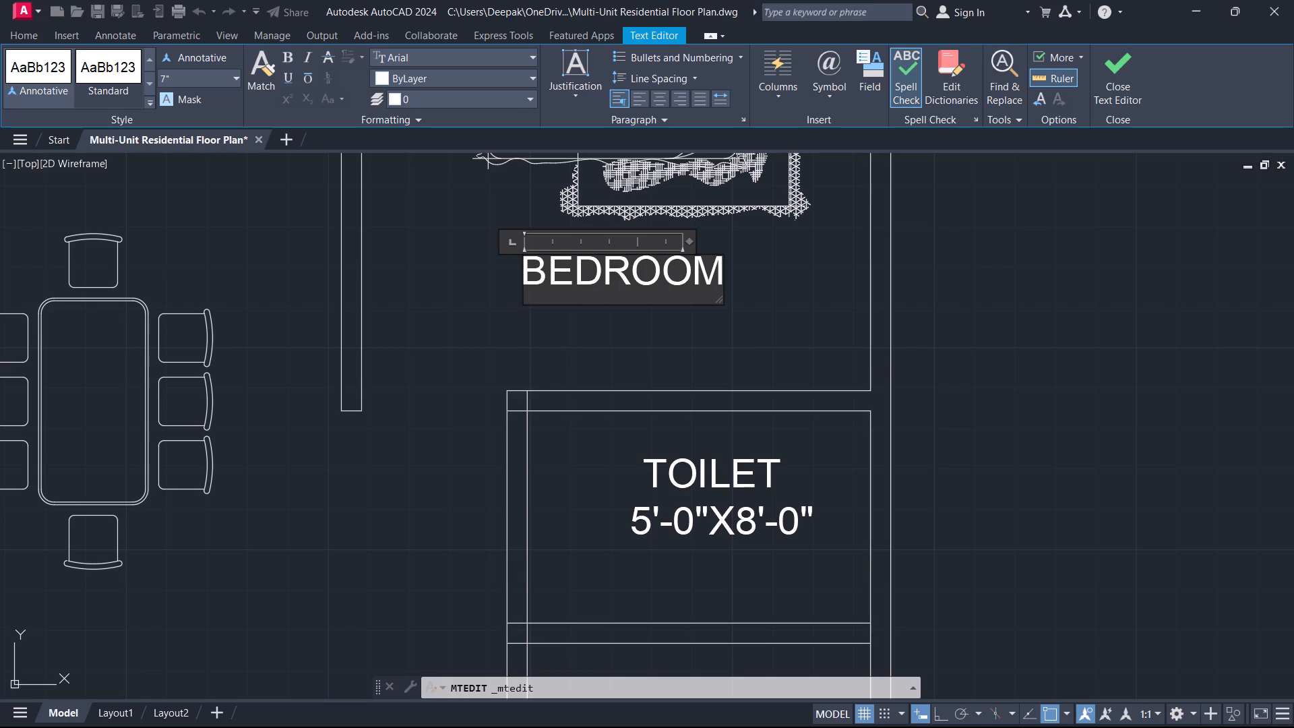
{"action": "key", "text": "Return"}
{"action": "type", "text": "10'"}
{"action": "key", "text": "minus"}
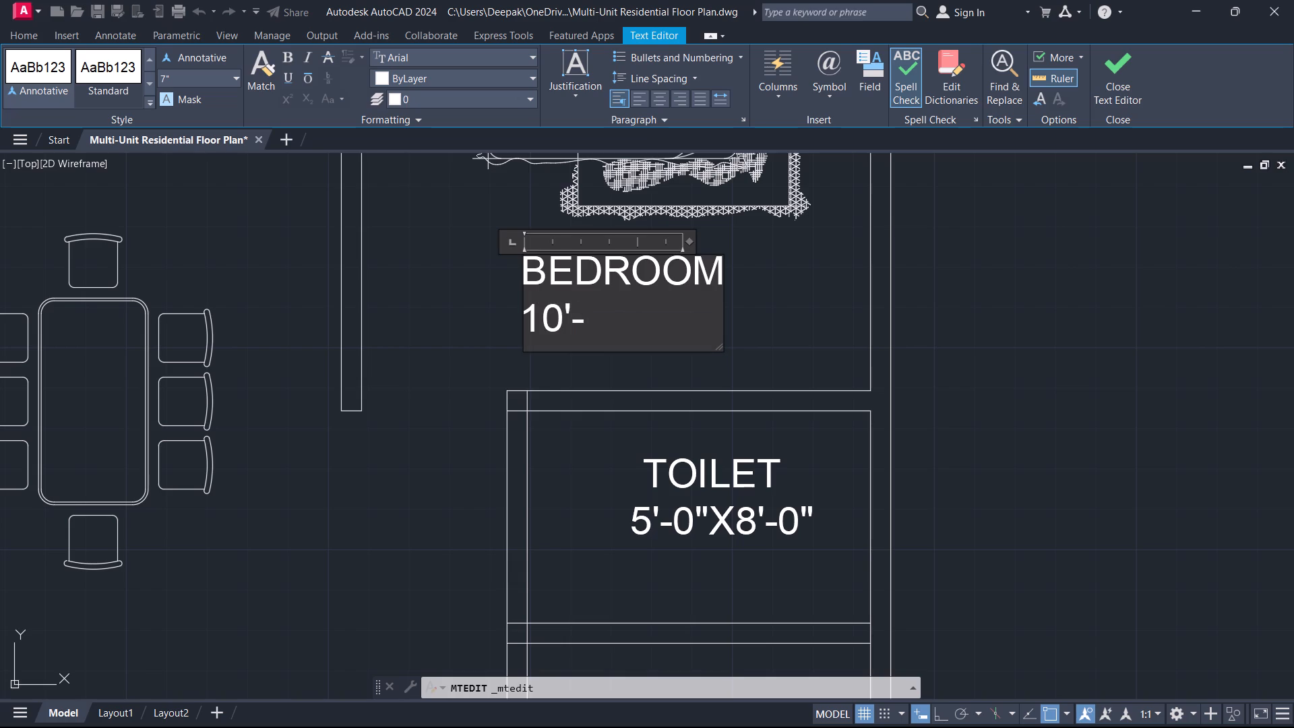
{"action": "key", "text": "6"}
{"action": "key", "text": "shift+quotedbl"}
{"action": "key", "text": "x"}
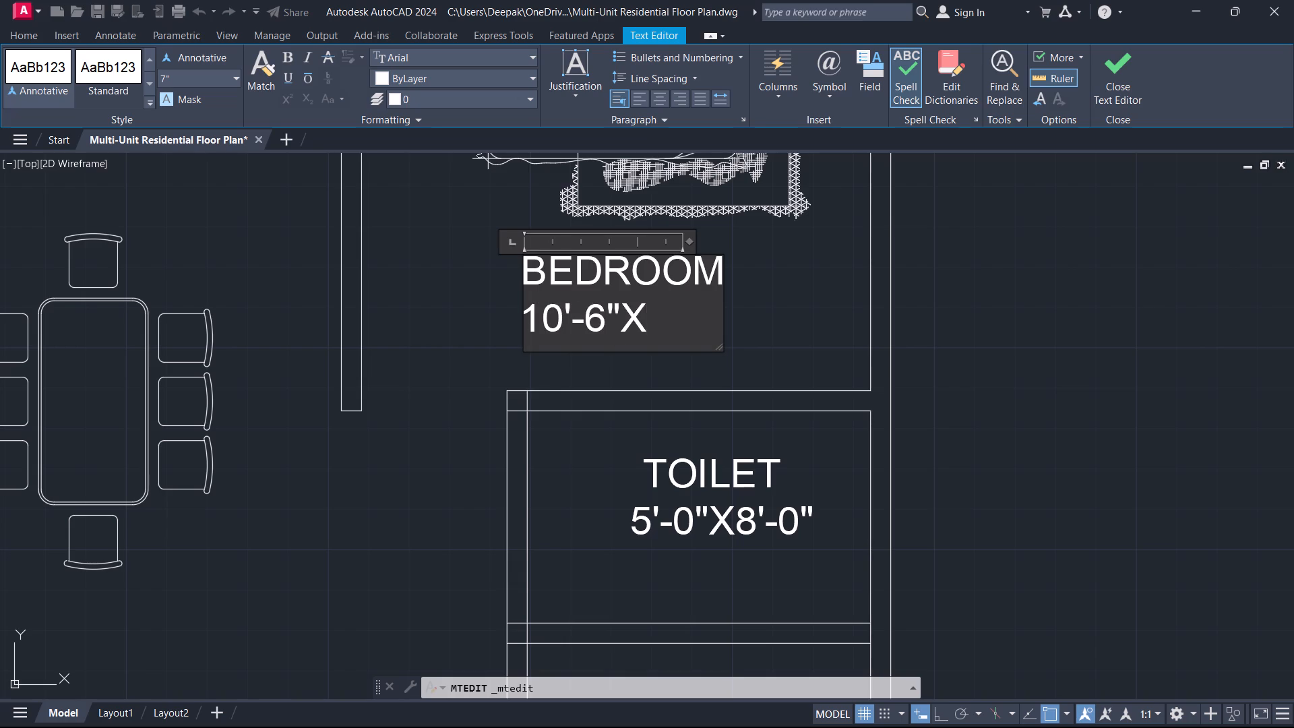
{"action": "type", "text": "12'"}
{"action": "type", "text": "-0\""}
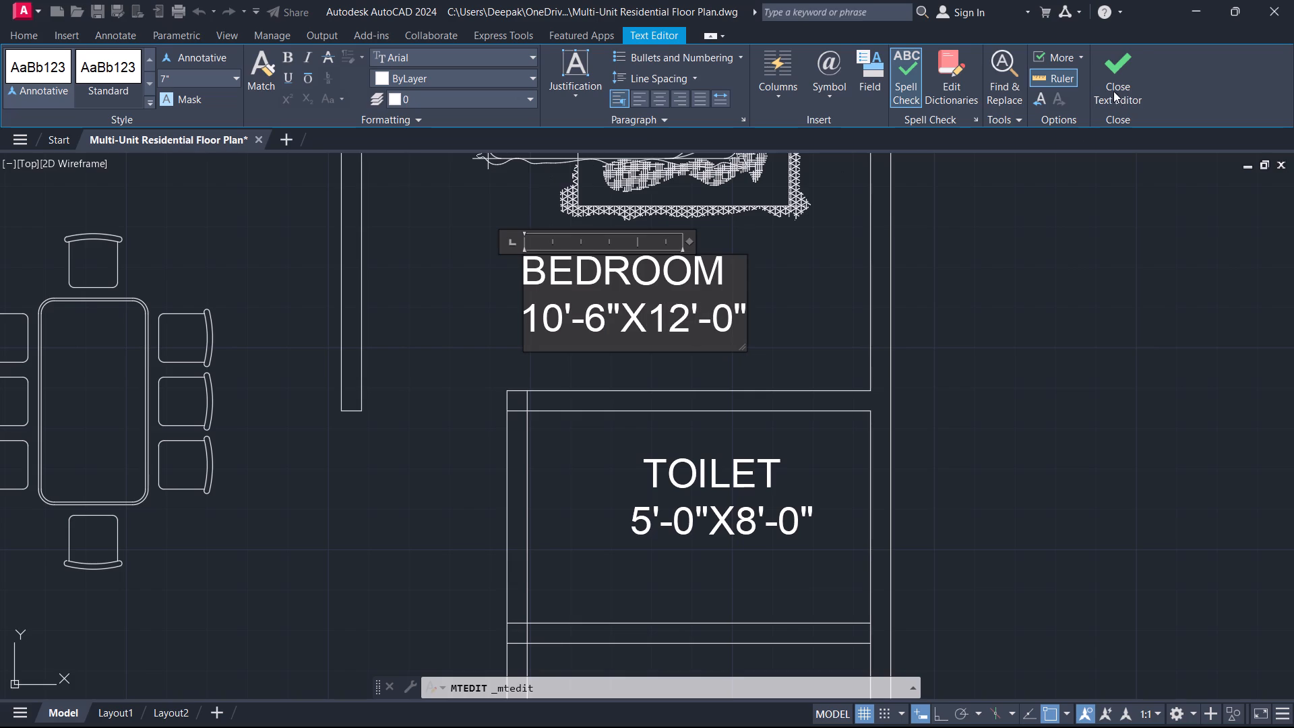
{"action": "left_click", "coordinate": [1113, 86]}
{"action": "scroll", "coordinate": [640, 335], "scroll_direction": "down", "scroll_amount": 1}
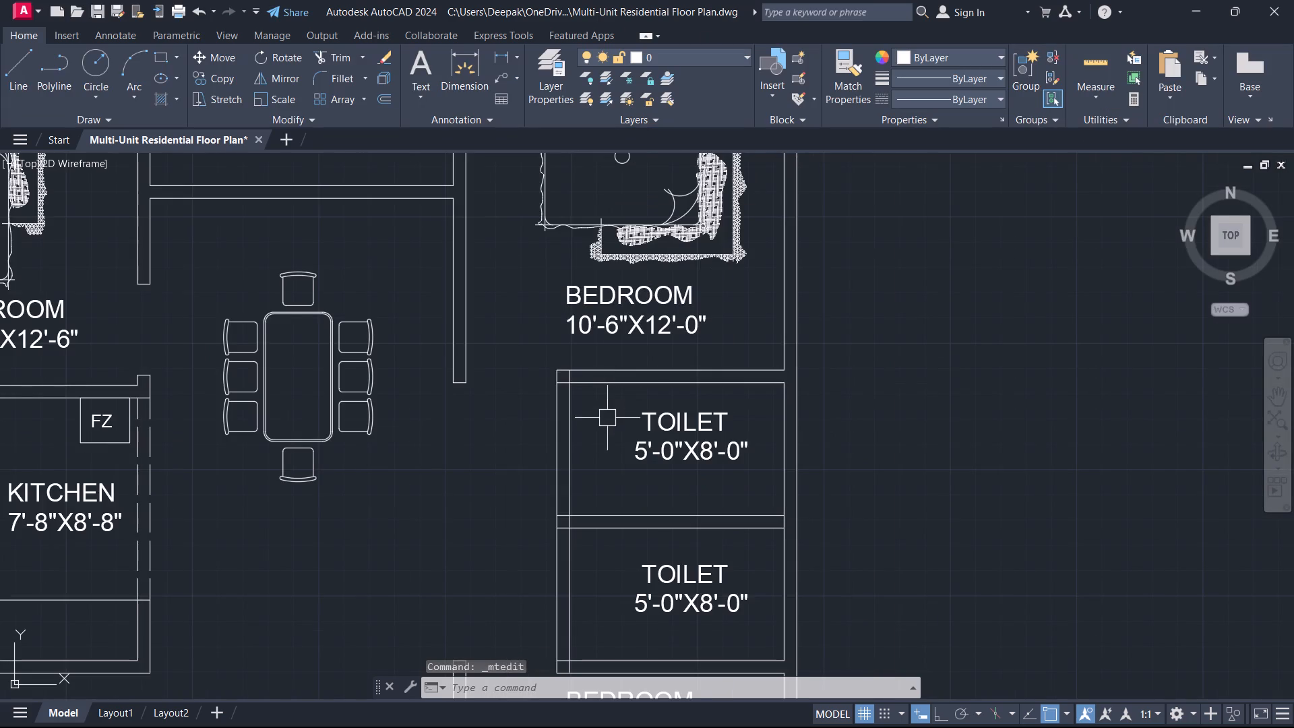
{"action": "middle_click_drag", "start_coordinate": [610, 455], "coordinate": [596, 357]}
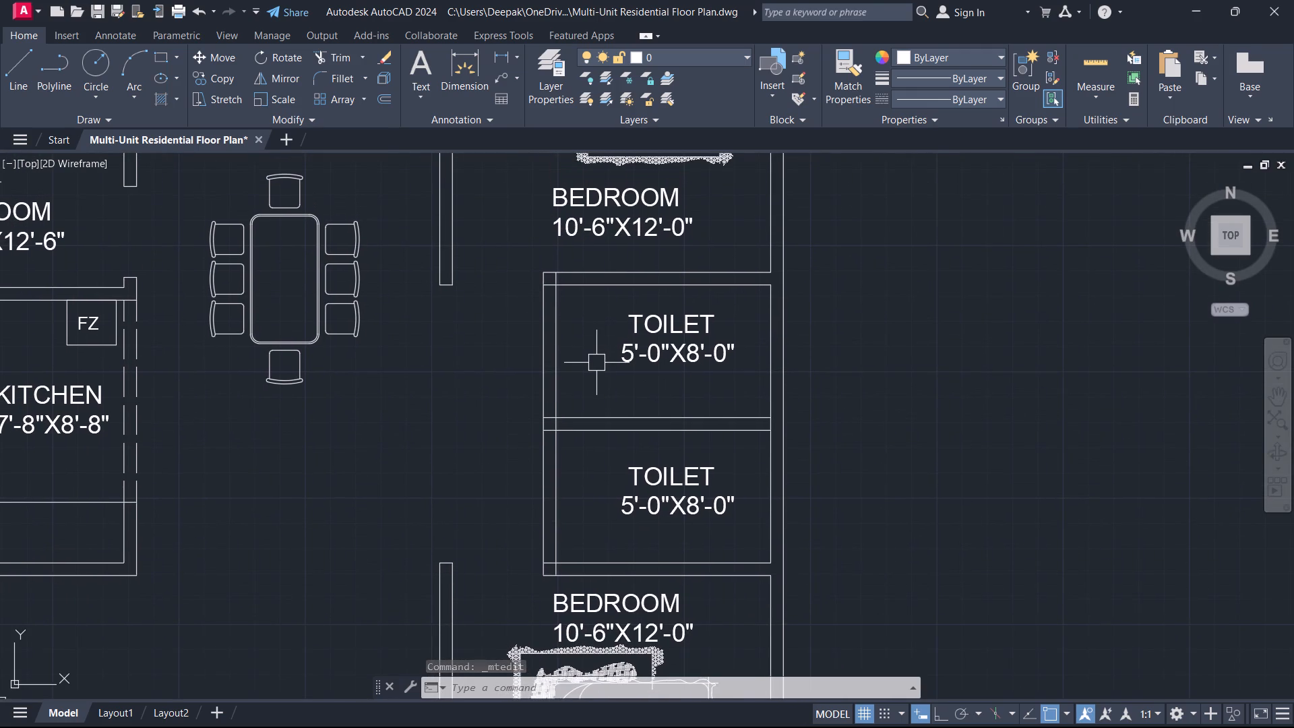
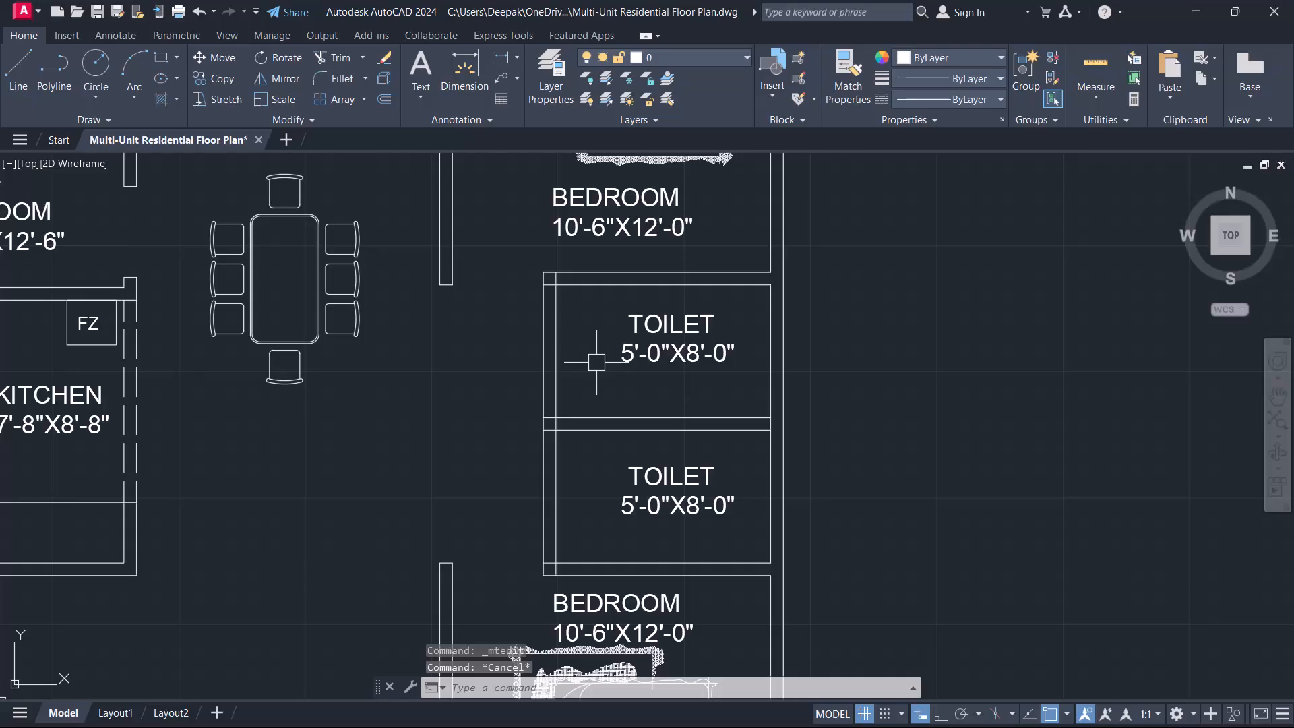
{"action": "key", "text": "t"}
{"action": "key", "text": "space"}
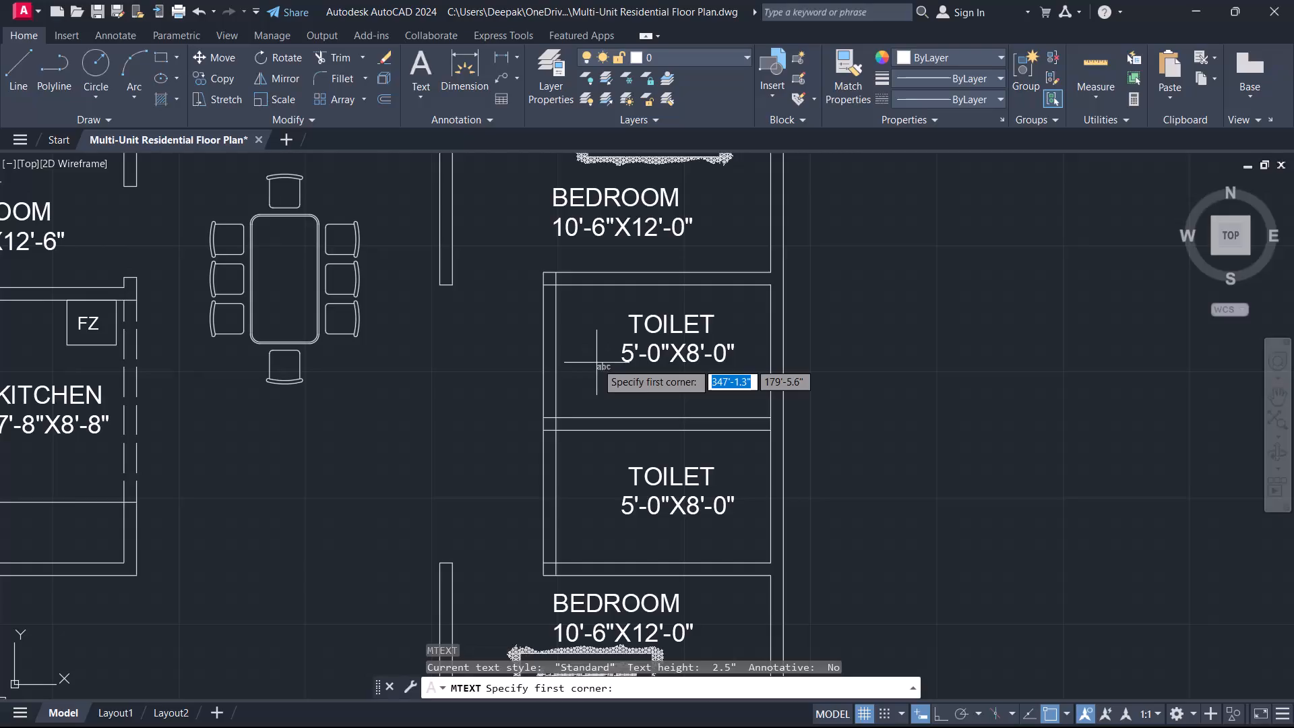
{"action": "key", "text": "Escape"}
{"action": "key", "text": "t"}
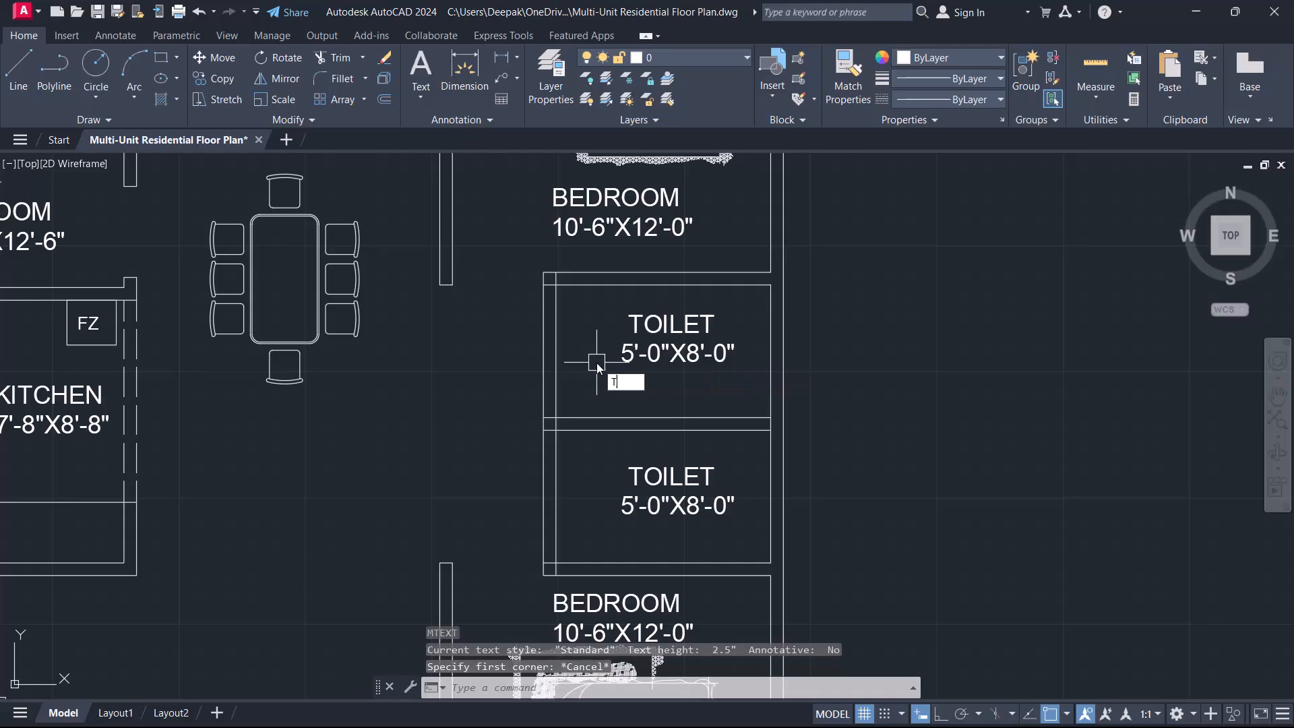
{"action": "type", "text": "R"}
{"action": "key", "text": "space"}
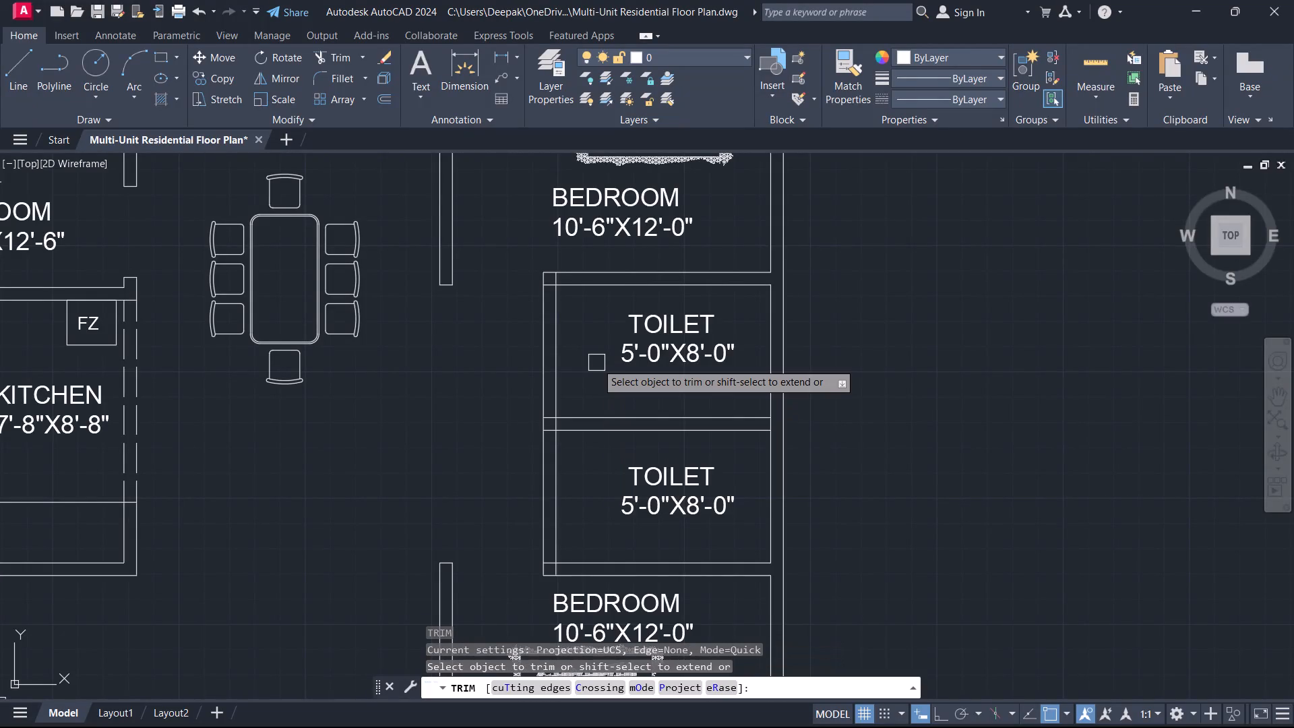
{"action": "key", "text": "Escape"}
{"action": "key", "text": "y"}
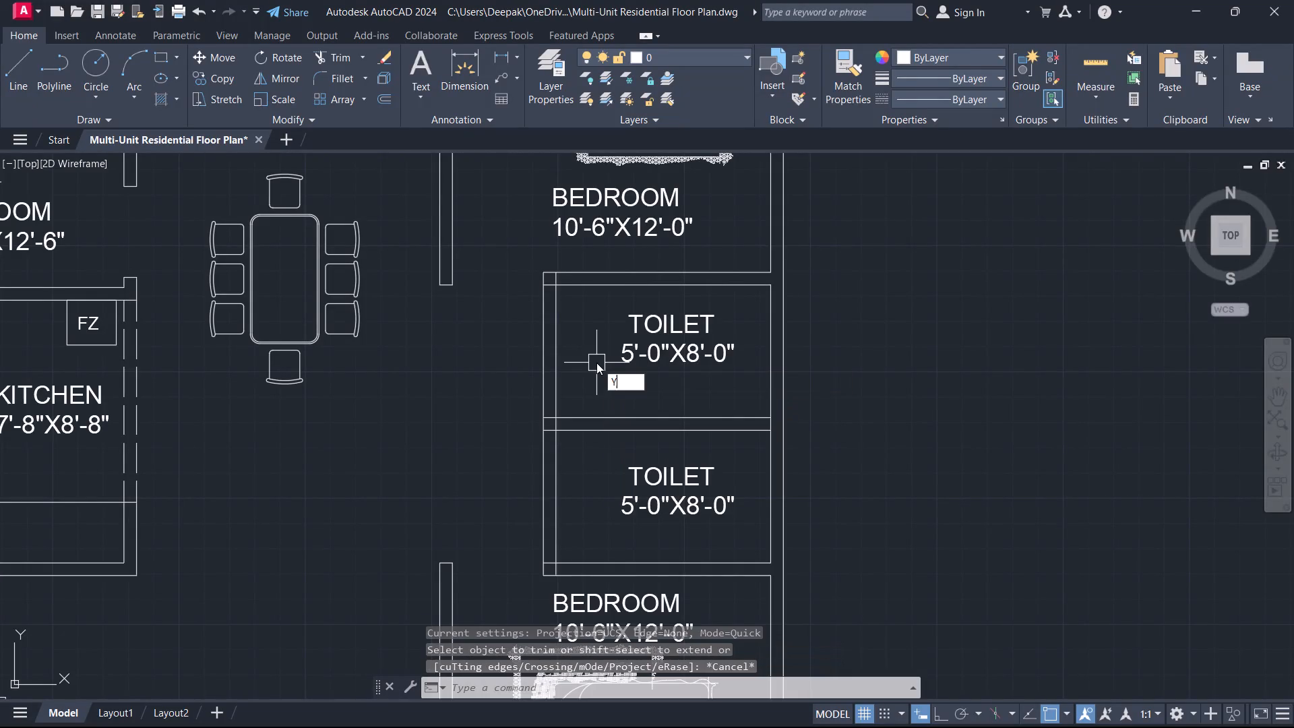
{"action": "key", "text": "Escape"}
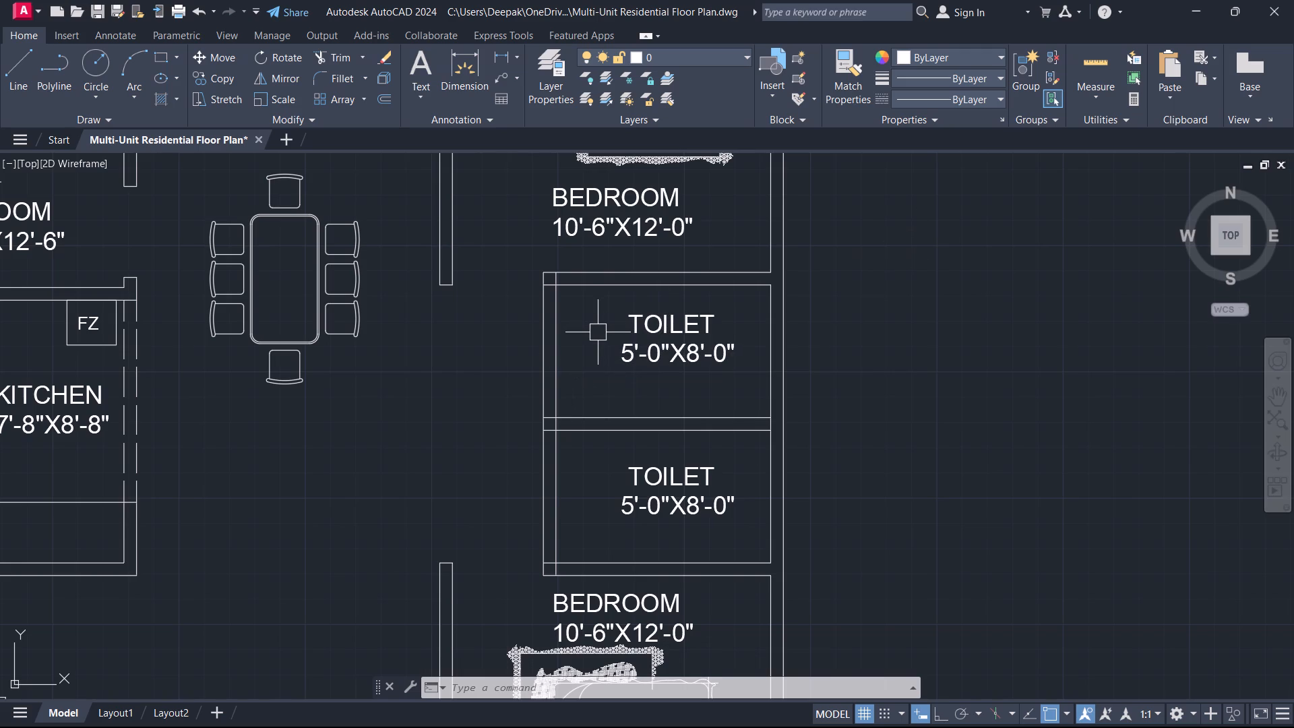
Offset the upper toilet's right-hand inner wall line 4" into the room.
{"action": "type", "text": "O"}
{"action": "key", "text": "space"}
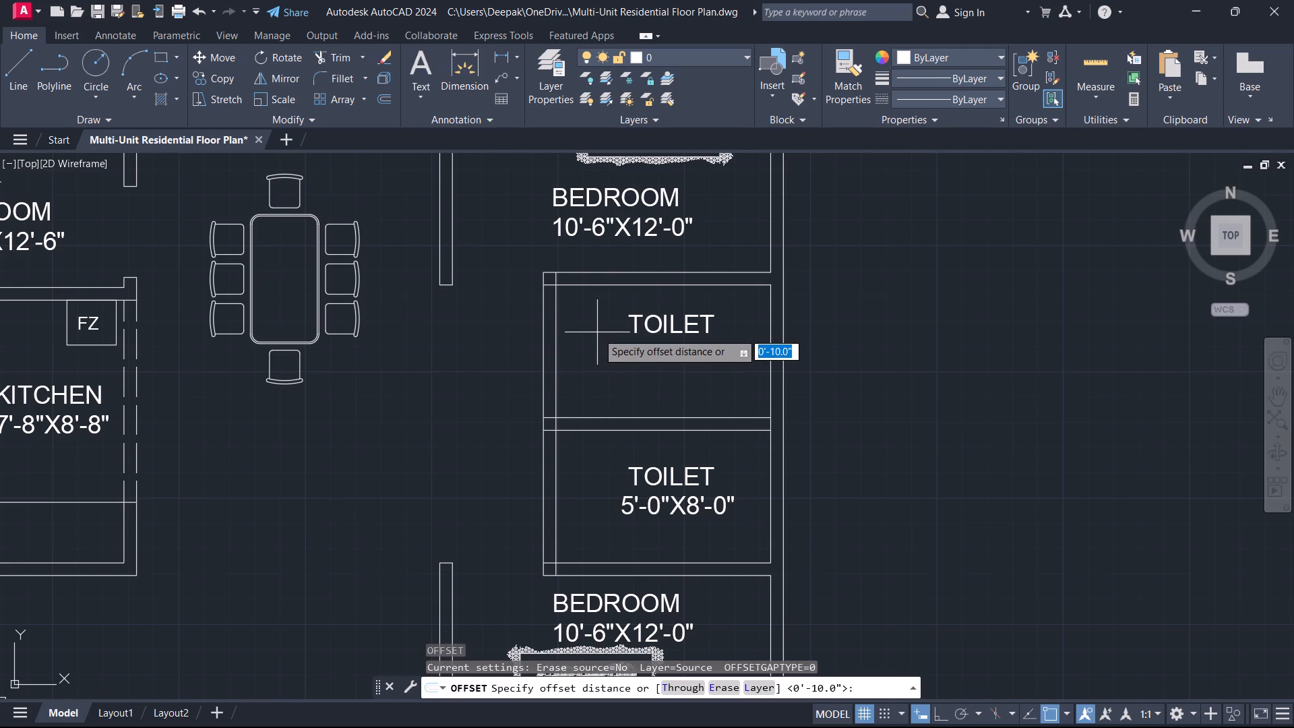
{"action": "key", "text": "4"}
{"action": "key", "text": "Return"}
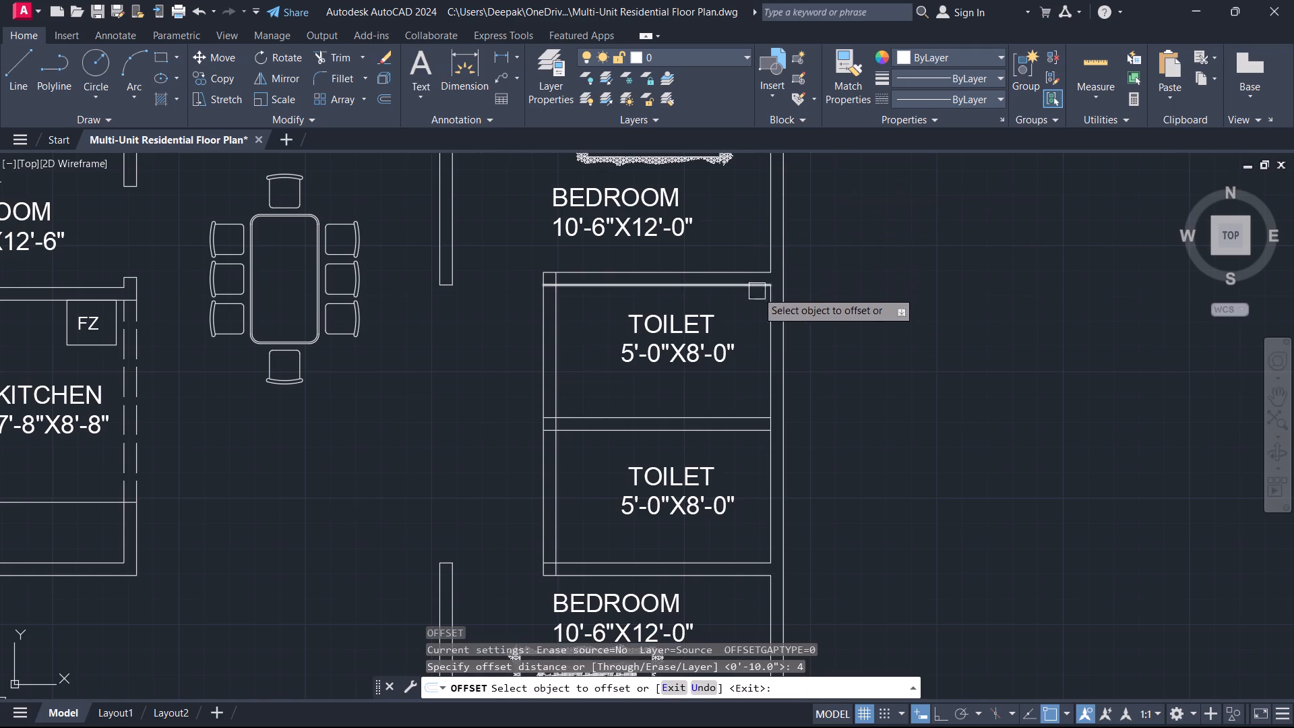
{"action": "left_click_drag", "start_coordinate": [766, 324], "coordinate": [758, 323]}
{"action": "left_click", "coordinate": [740, 320]}
{"action": "key", "text": "Escape"}
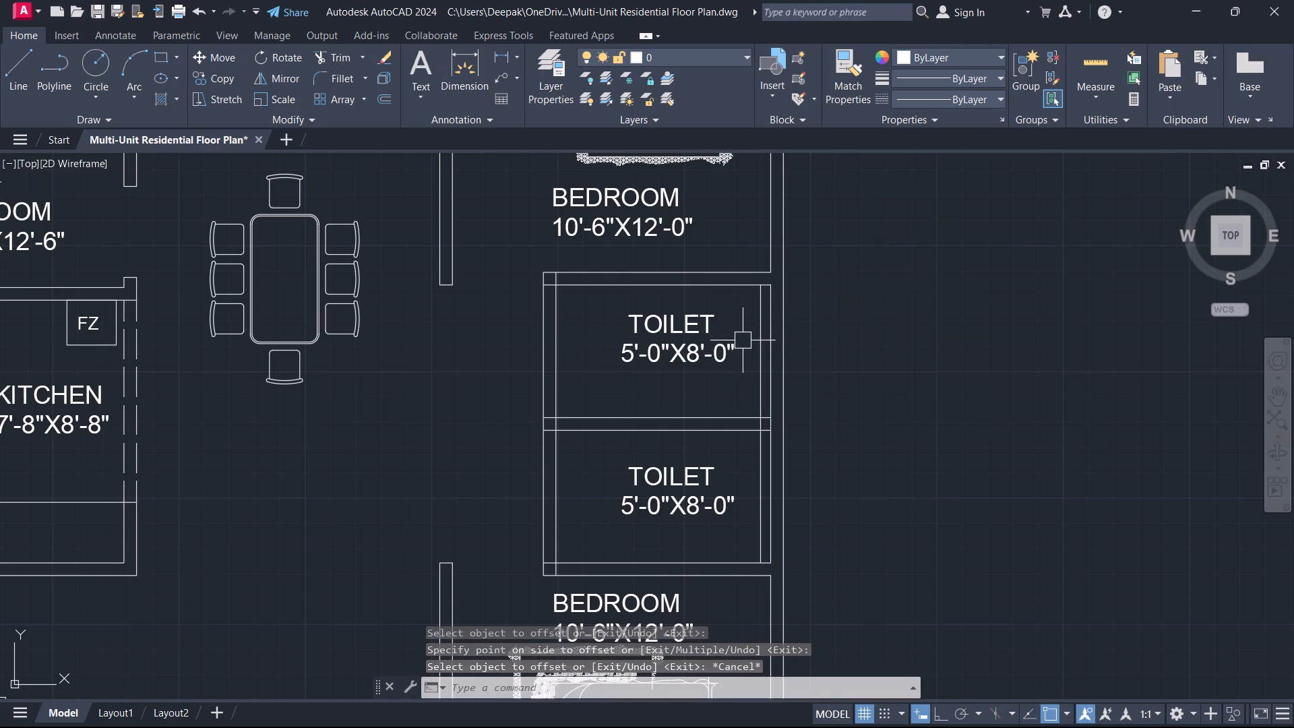
Extend the offset line across the upper toilet's top wall and trim away its part inside the room, leaving a jamb line.
{"action": "type", "text": "EX"}
{"action": "key", "text": "space"}
{"action": "left_click", "coordinate": [759, 328]}
{"action": "key", "text": "Escape"}
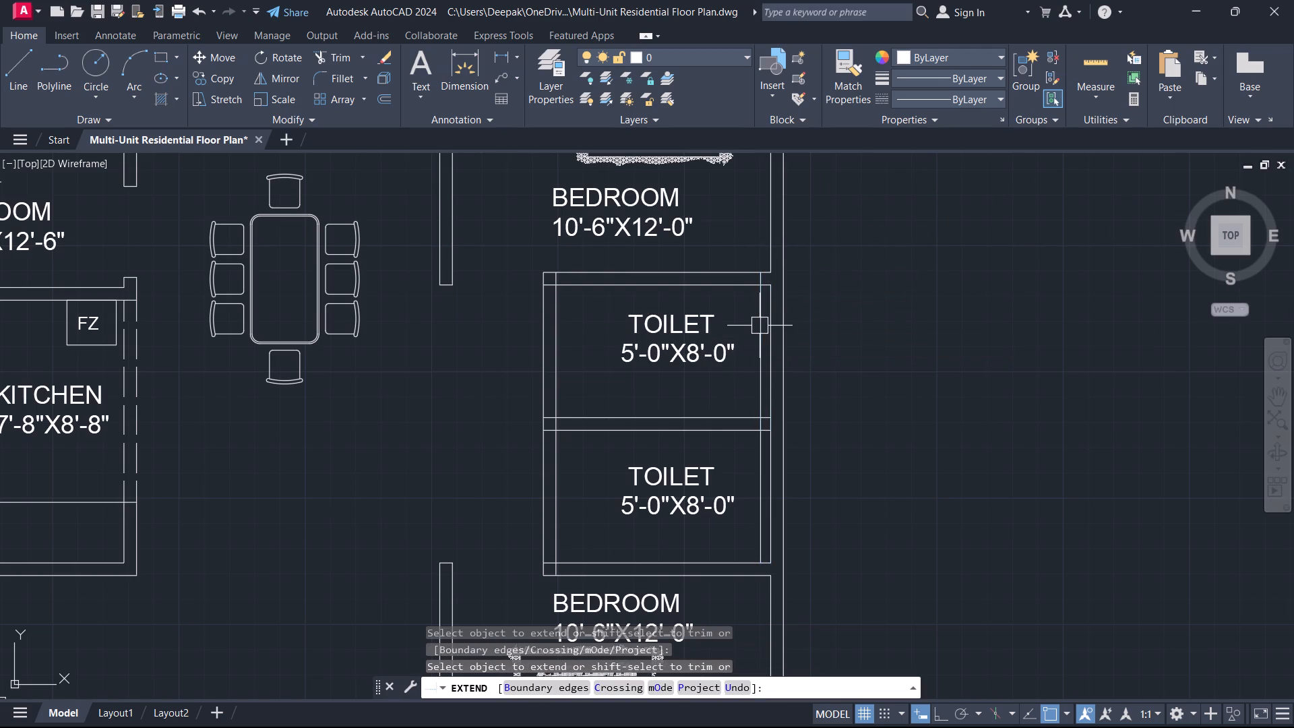
{"action": "type", "text": "TR"}
{"action": "key", "text": "space"}
{"action": "middle_click_drag", "start_coordinate": [756, 324], "coordinate": [664, 533]}
{"action": "scroll", "coordinate": [664, 533], "scroll_direction": "up", "scroll_amount": 2}
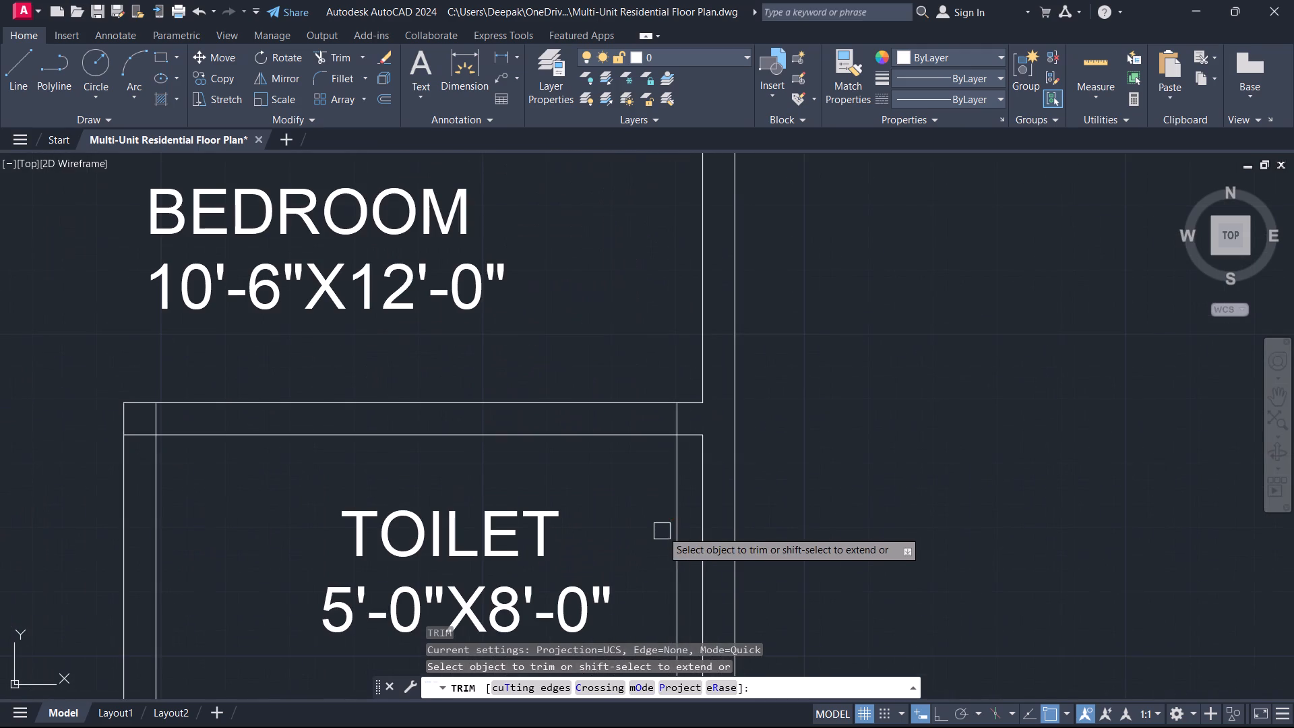
{"action": "left_click", "coordinate": [675, 485]}
{"action": "key", "text": "Escape"}
{"action": "key", "text": "i"}
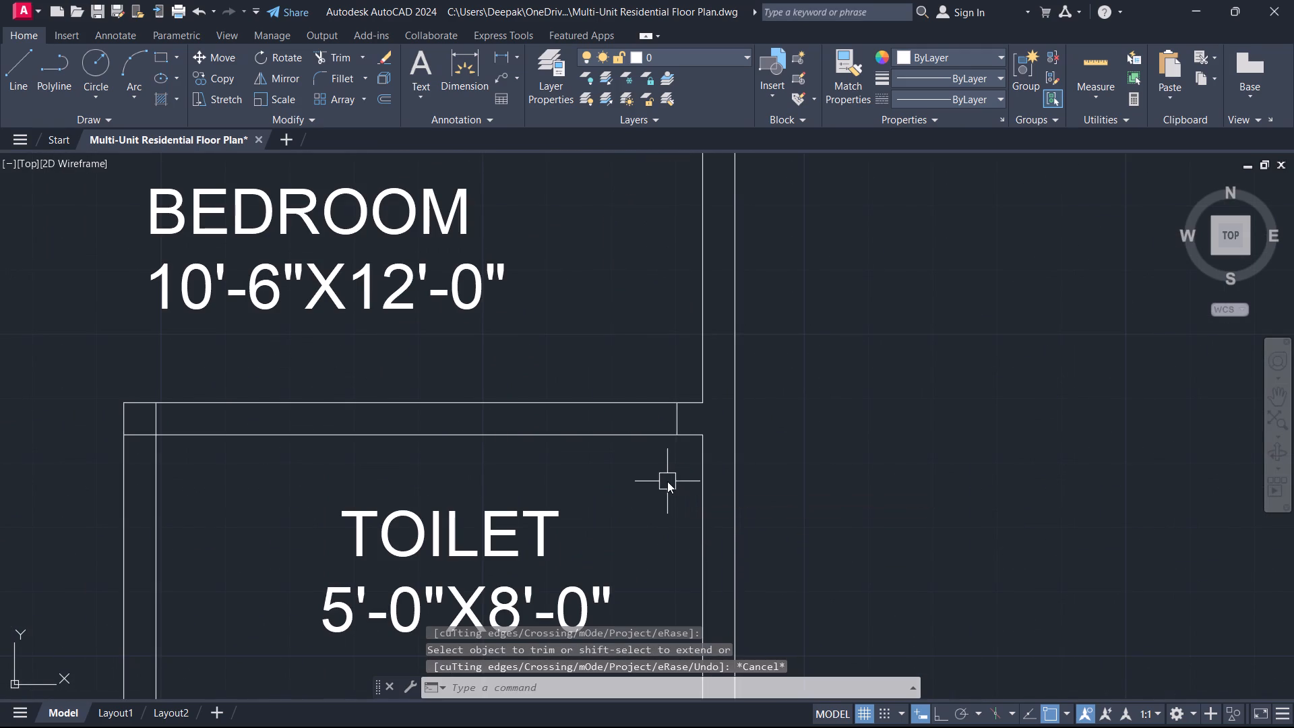
{"action": "key", "text": "Escape"}
Offset the jamb line in the upper toilet's top wall 2'6" to the left for the door width.
{"action": "type", "text": "O"}
{"action": "key", "text": "space"}
{"action": "type", "text": "2'6"}
{"action": "key", "text": "Return"}
{"action": "scroll", "coordinate": [675, 429], "scroll_direction": "up", "scroll_amount": 1}
{"action": "left_click_drag", "start_coordinate": [677, 405], "coordinate": [669, 403]}
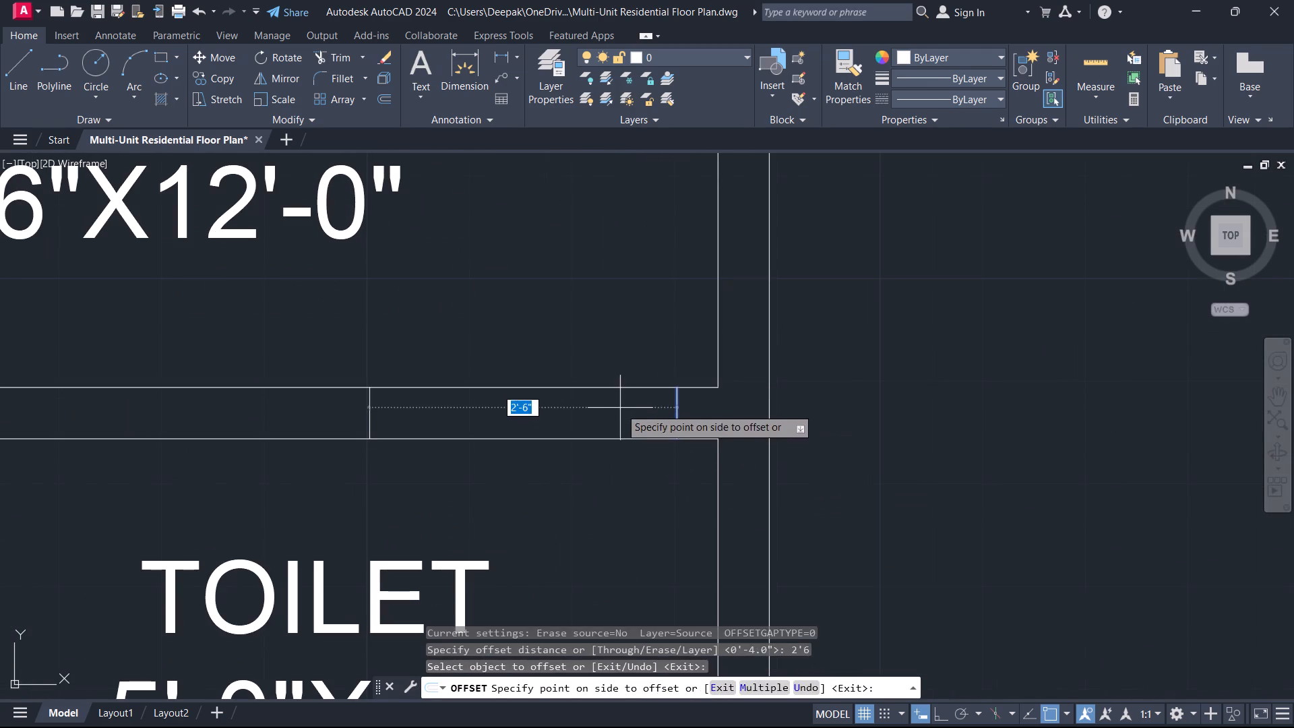
{"action": "left_click", "coordinate": [617, 410]}
{"action": "key", "text": "Escape"}
Trim both top wall lines between the two jambs to open the upper toilet's doorway.
{"action": "key", "text": "t"}
{"action": "key", "text": "r"}
{"action": "left_click", "coordinate": [586, 461]}
{"action": "key", "text": "Escape"}
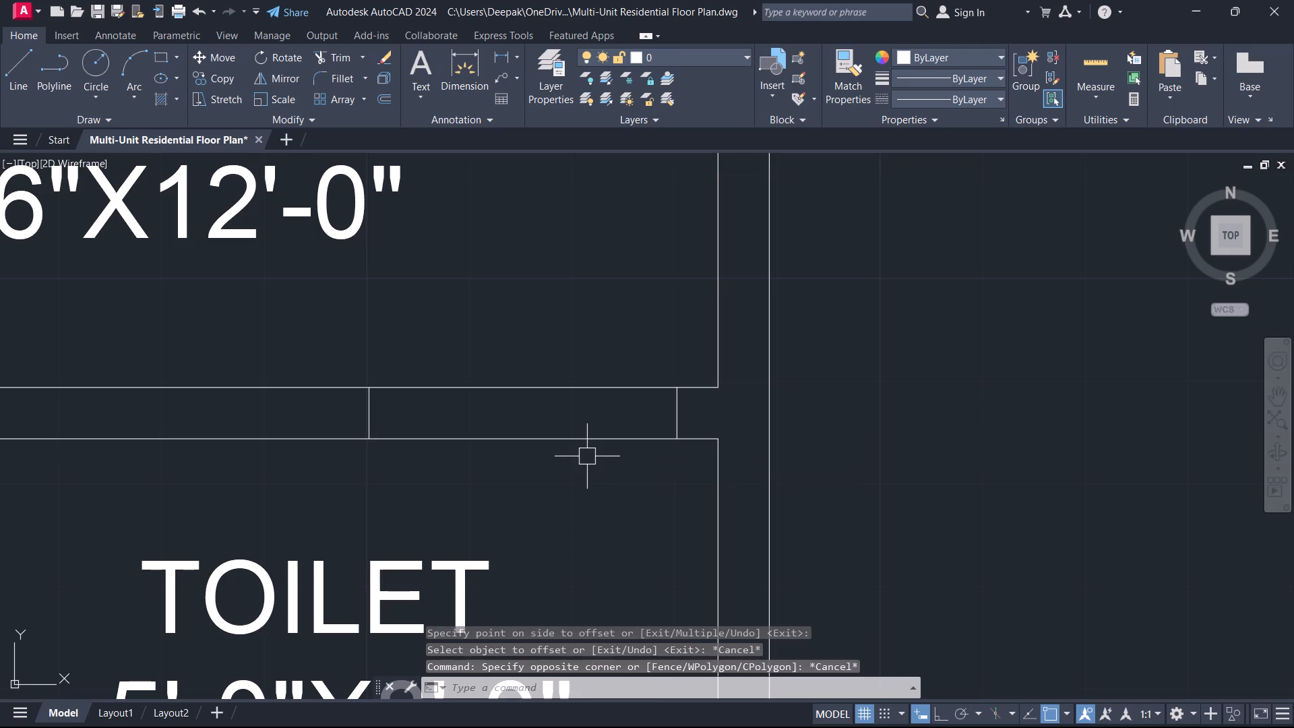
{"action": "type", "text": "TRT"}
{"action": "key", "text": "space"}
{"action": "key", "text": "Escape"}
{"action": "type", "text": "TR"}
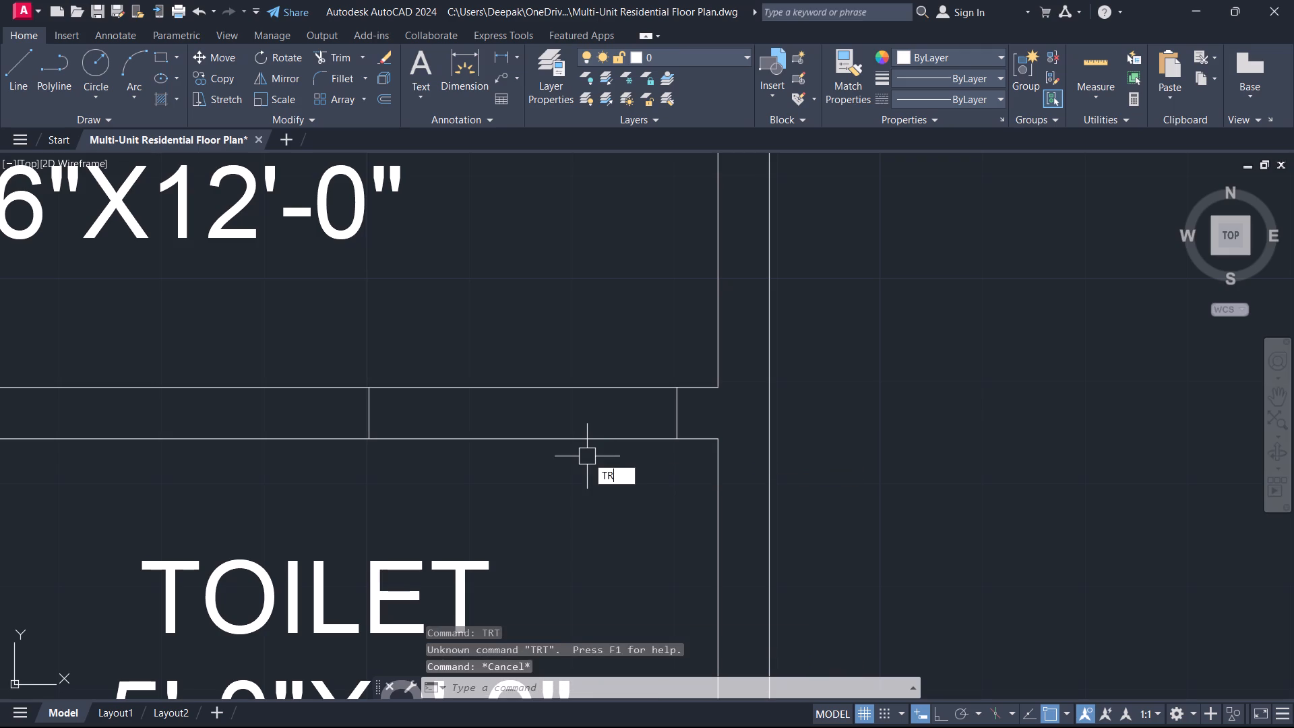
{"action": "key", "text": "space"}
{"action": "left_click", "coordinate": [587, 456]}
{"action": "left_click", "coordinate": [595, 285]}
{"action": "key", "text": "Escape"}
Fillet the upper toilet's left and top inner wall lines into a clean corner.
{"action": "scroll", "coordinate": [547, 351], "scroll_direction": "down", "scroll_amount": 3}
{"action": "scroll", "coordinate": [574, 371], "scroll_direction": "up", "scroll_amount": 1}
{"action": "middle_click_drag", "start_coordinate": [371, 383], "coordinate": [613, 297]}
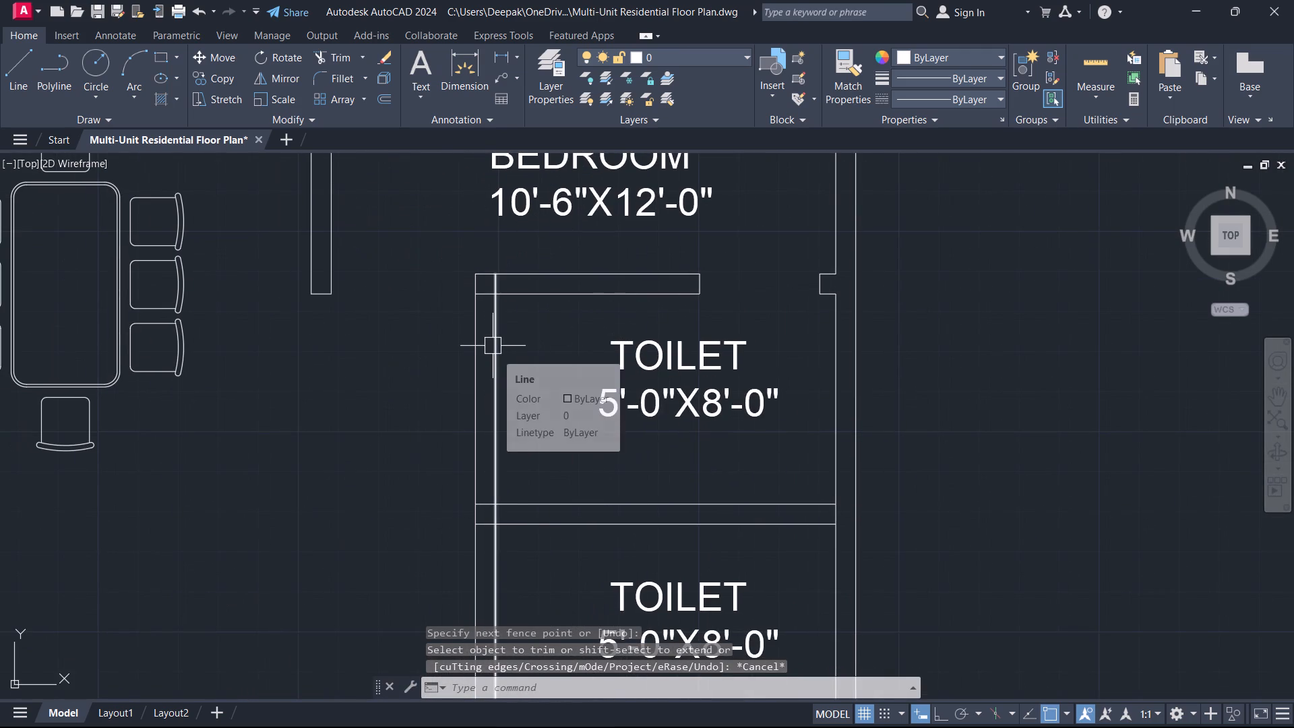
{"action": "type", "text": "F"}
{"action": "key", "text": "space"}
{"action": "left_click", "coordinate": [493, 346]}
{"action": "left_click", "coordinate": [529, 299]}
{"action": "key", "text": "Escape"}
Trim the right-hand inner wall line where the partition between the two toilets meets it.
{"action": "scroll", "coordinate": [519, 349], "scroll_direction": "down", "scroll_amount": 1}
{"action": "middle_click_drag", "start_coordinate": [517, 355], "coordinate": [519, 252]}
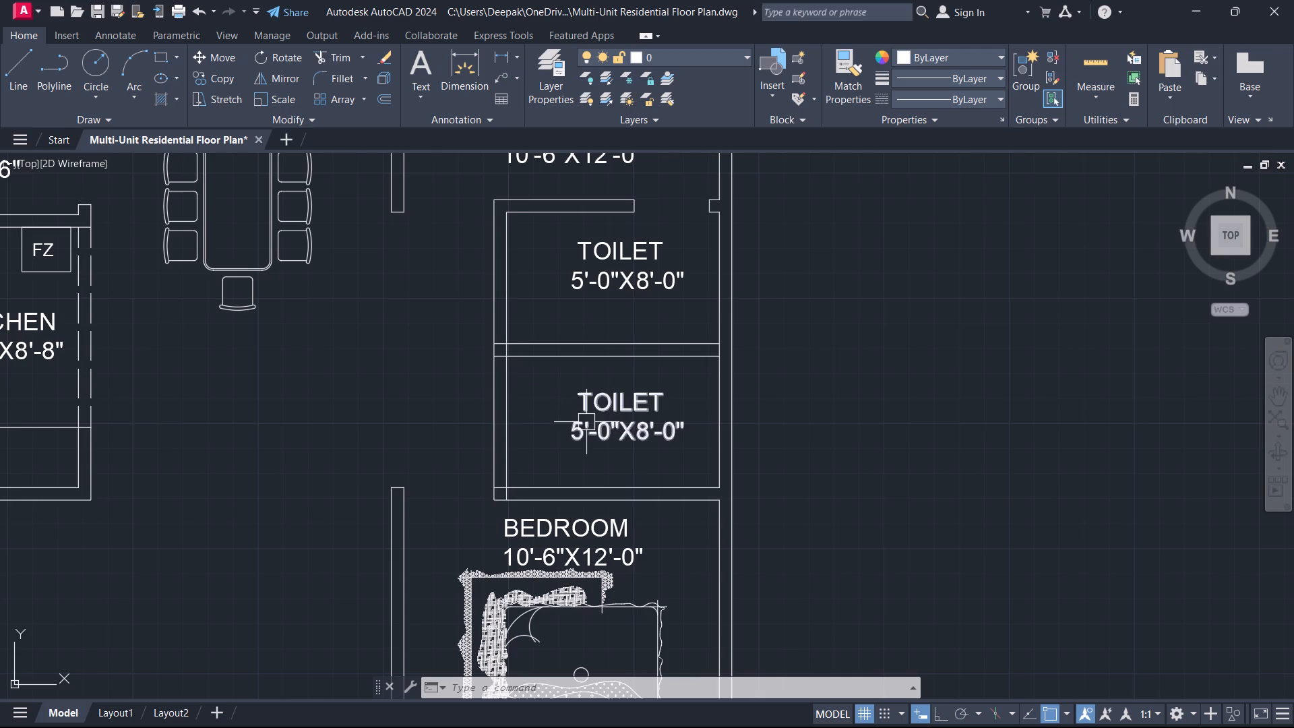
{"action": "middle_click_drag", "start_coordinate": [702, 475], "coordinate": [658, 457]}
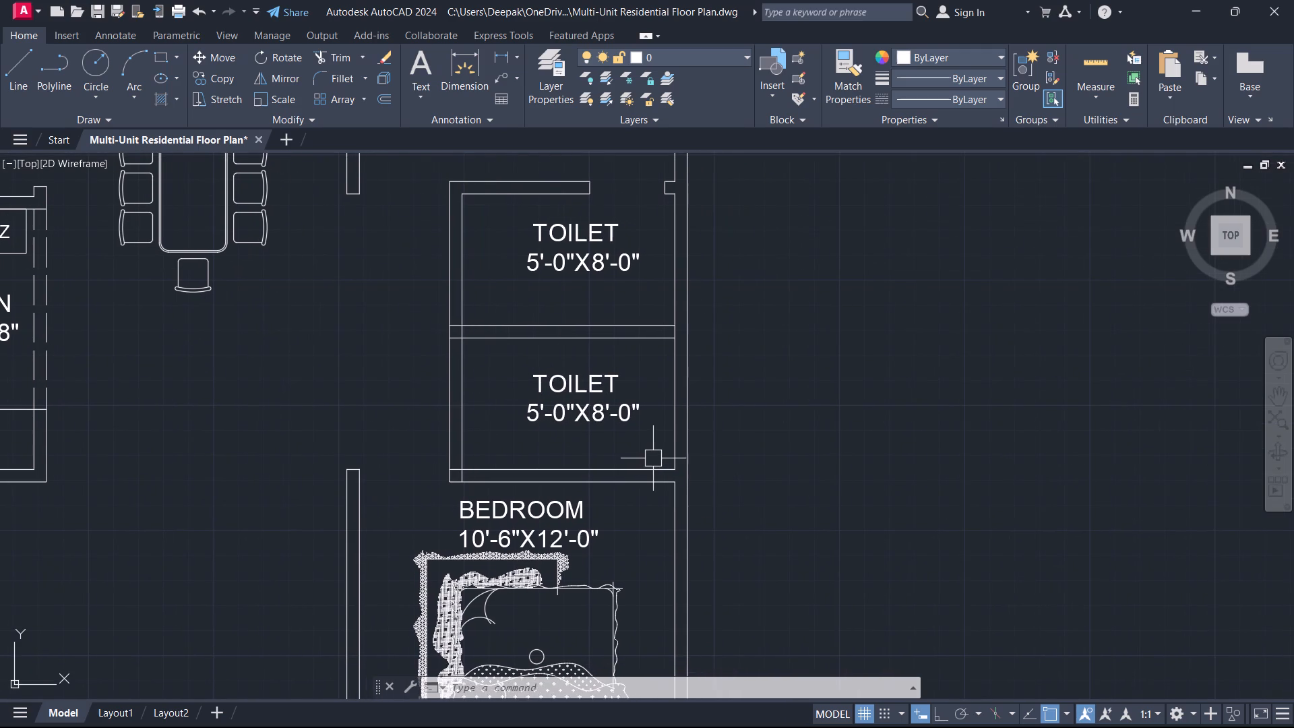
{"action": "type", "text": "O"}
{"action": "key", "text": "space"}
{"action": "scroll", "coordinate": [678, 320], "scroll_direction": "up", "scroll_amount": 2}
{"action": "key", "text": "Escape"}
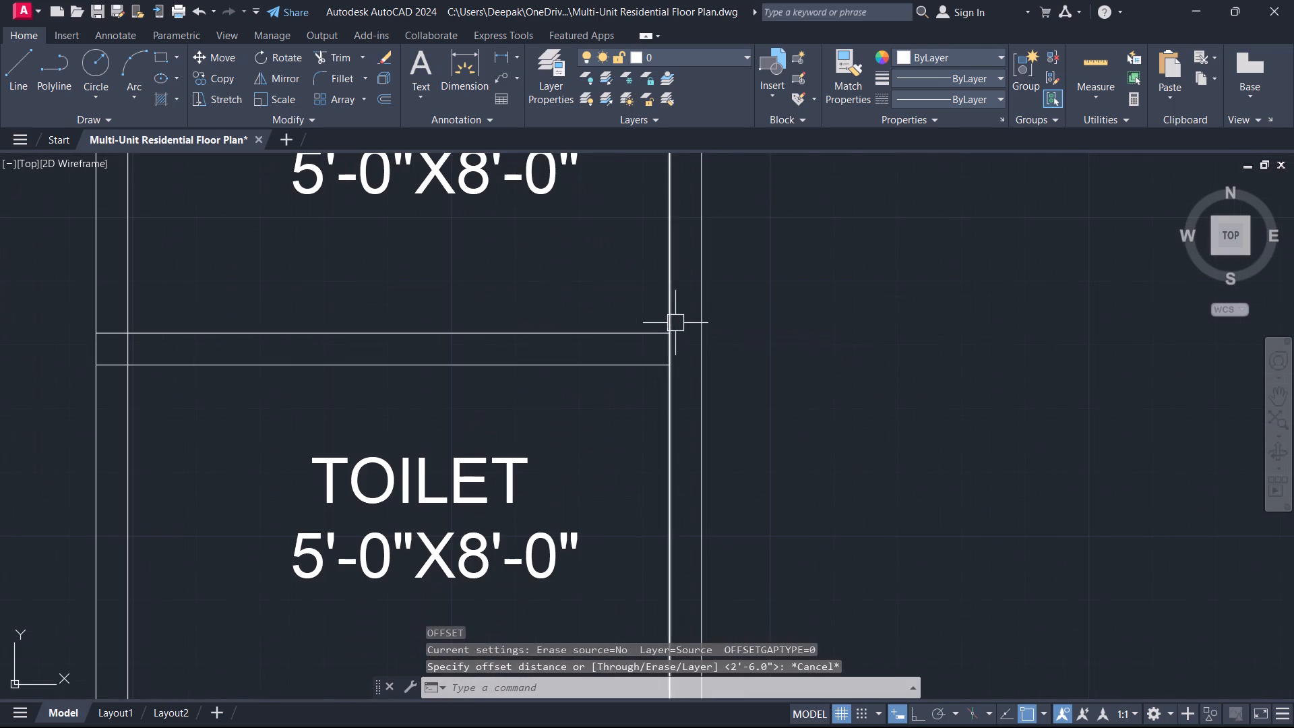
{"action": "type", "text": "TR"}
{"action": "key", "text": "space"}
{"action": "scroll", "coordinate": [673, 346], "scroll_direction": "up", "scroll_amount": 1}
{"action": "left_click", "coordinate": [672, 351]}
{"action": "key", "text": "Escape"}
Offset the lower toilet's right-hand inner wall line 4" into the room.
{"action": "scroll", "coordinate": [598, 391], "scroll_direction": "down", "scroll_amount": 3}
{"action": "middle_click_drag", "start_coordinate": [594, 403], "coordinate": [577, 346]}
{"action": "type", "text": "O"}
{"action": "key", "text": "space"}
{"action": "key", "text": "4"}
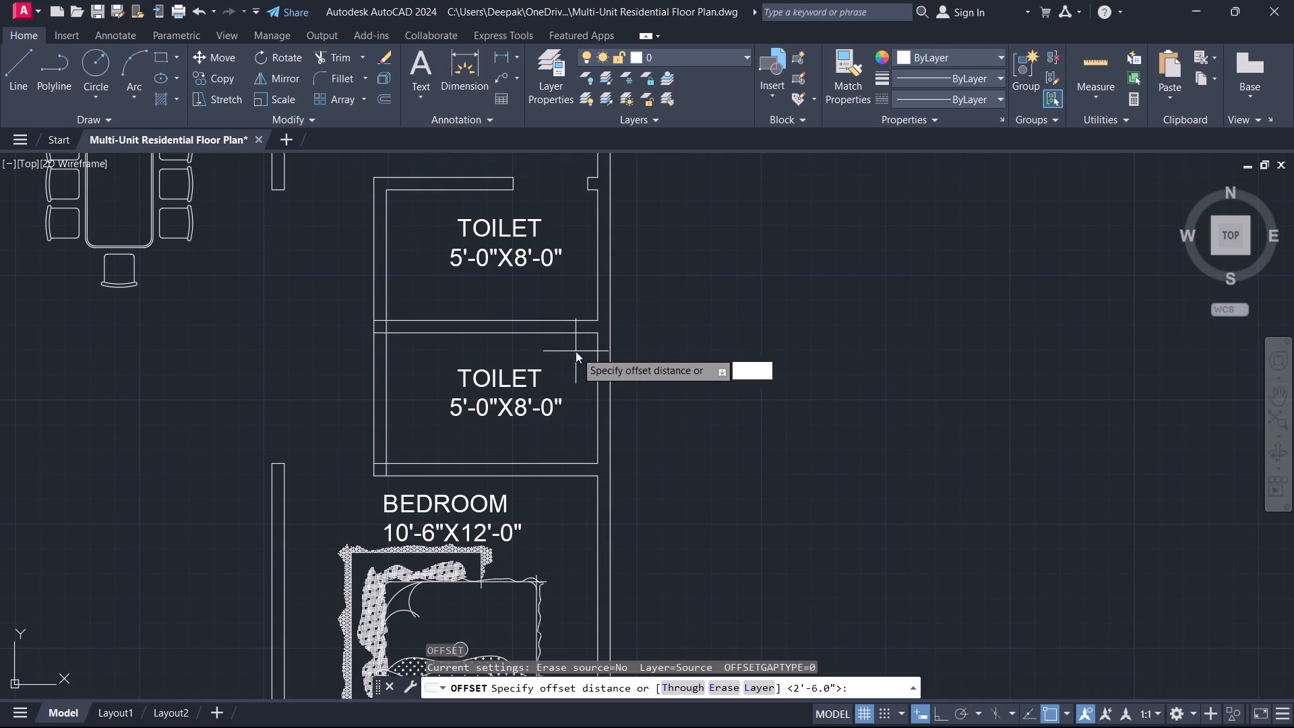
{"action": "key", "text": "Return"}
{"action": "left_click", "coordinate": [597, 382]}
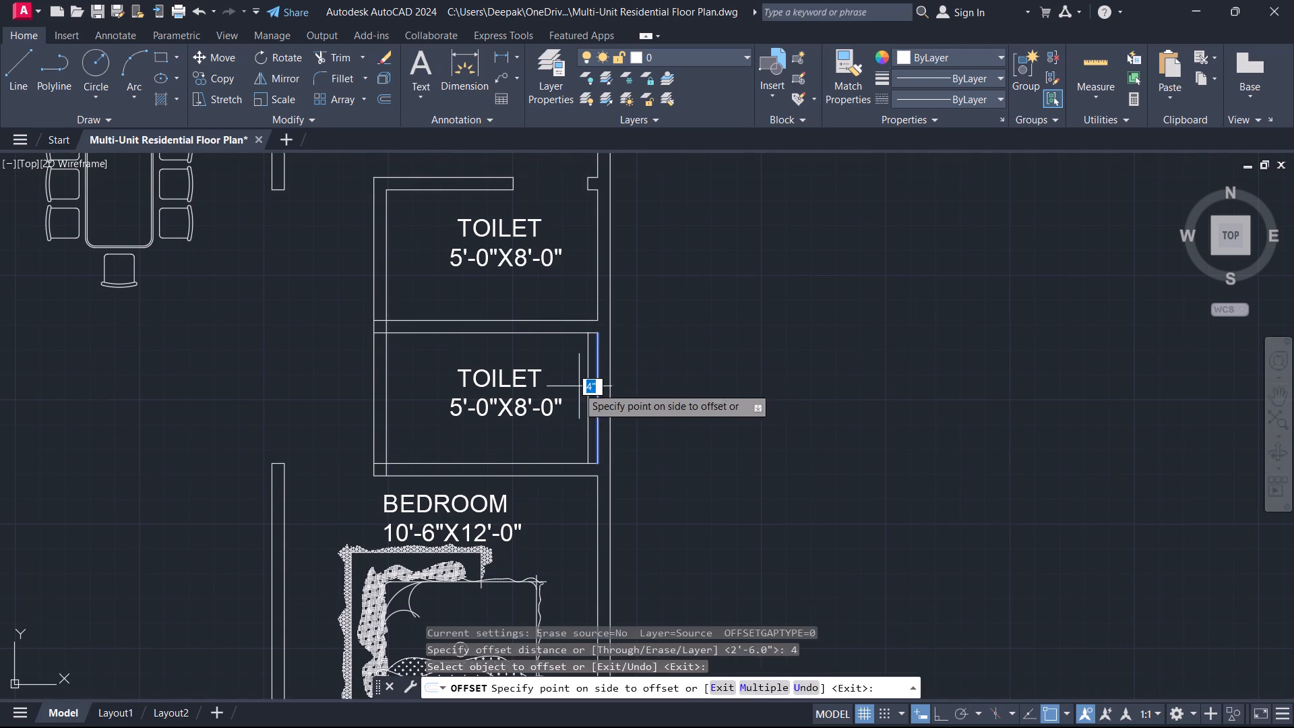
{"action": "left_click", "coordinate": [577, 387]}
{"action": "key", "text": "Escape"}
Extend the offset line across the lower toilet's bottom wall and trim away its part inside the room, leaving a jamb line.
{"action": "type", "text": "EX"}
{"action": "key", "text": "space"}
{"action": "scroll", "coordinate": [574, 409], "scroll_direction": "up", "scroll_amount": 1}
{"action": "left_click", "coordinate": [586, 423]}
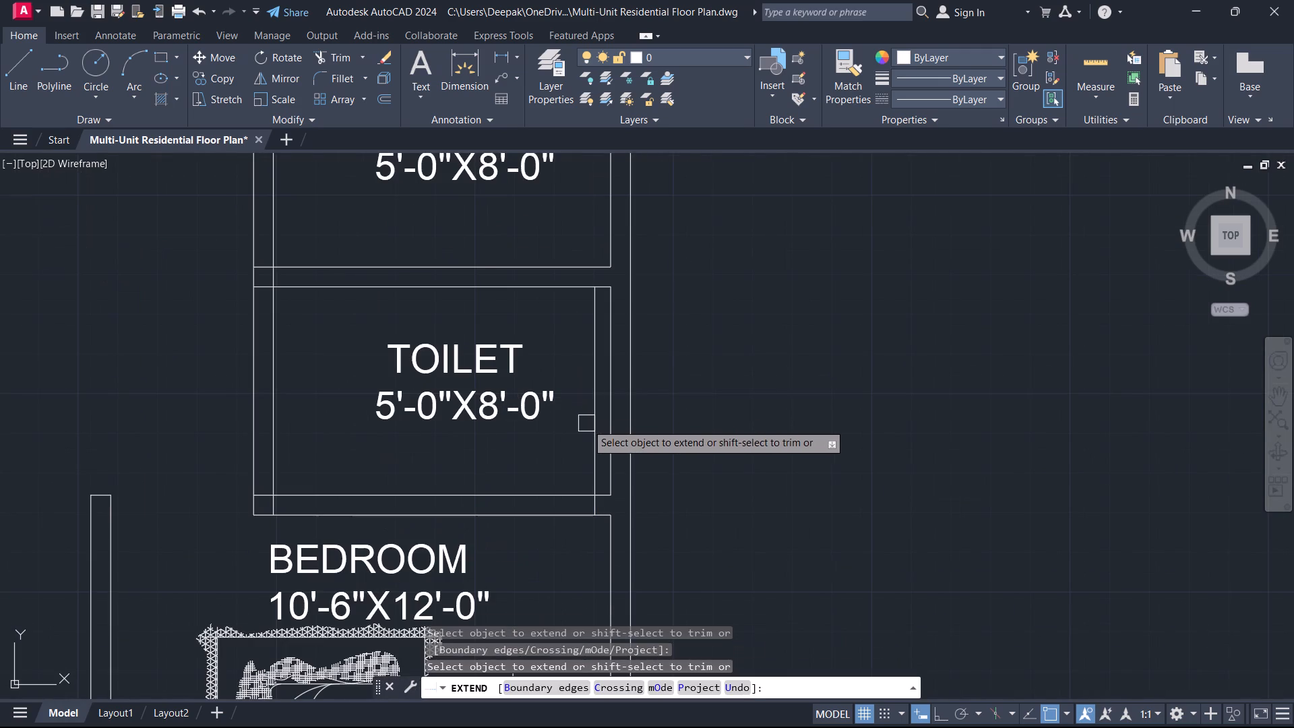
{"action": "key", "text": "Escape"}
{"action": "type", "text": "TR"}
{"action": "key", "text": "space"}
{"action": "left_click", "coordinate": [590, 431]}
{"action": "key", "text": "Escape"}
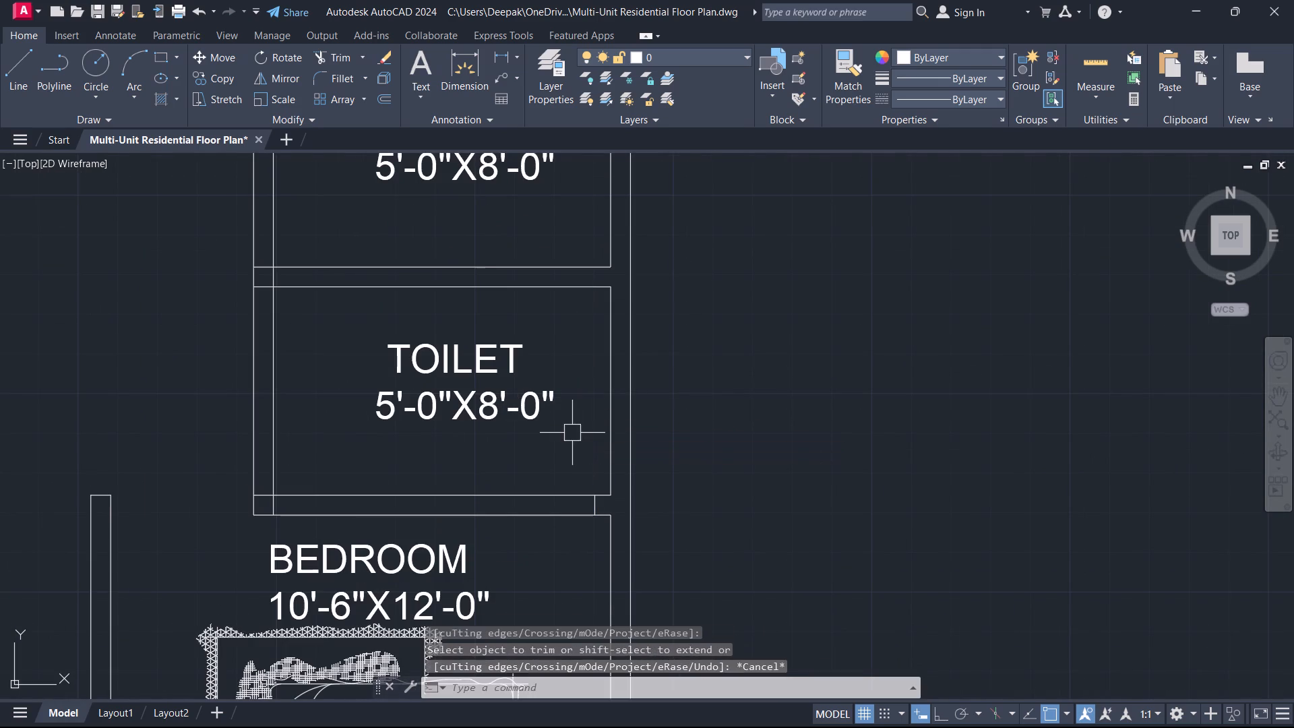
Offset the jamb line in the lower toilet's bottom wall 2'6" to the left for the door width.
{"action": "type", "text": "O"}
{"action": "key", "text": "space"}
{"action": "key", "text": "2"}
{"action": "type", "text": "'6"}
{"action": "key", "text": "Return"}
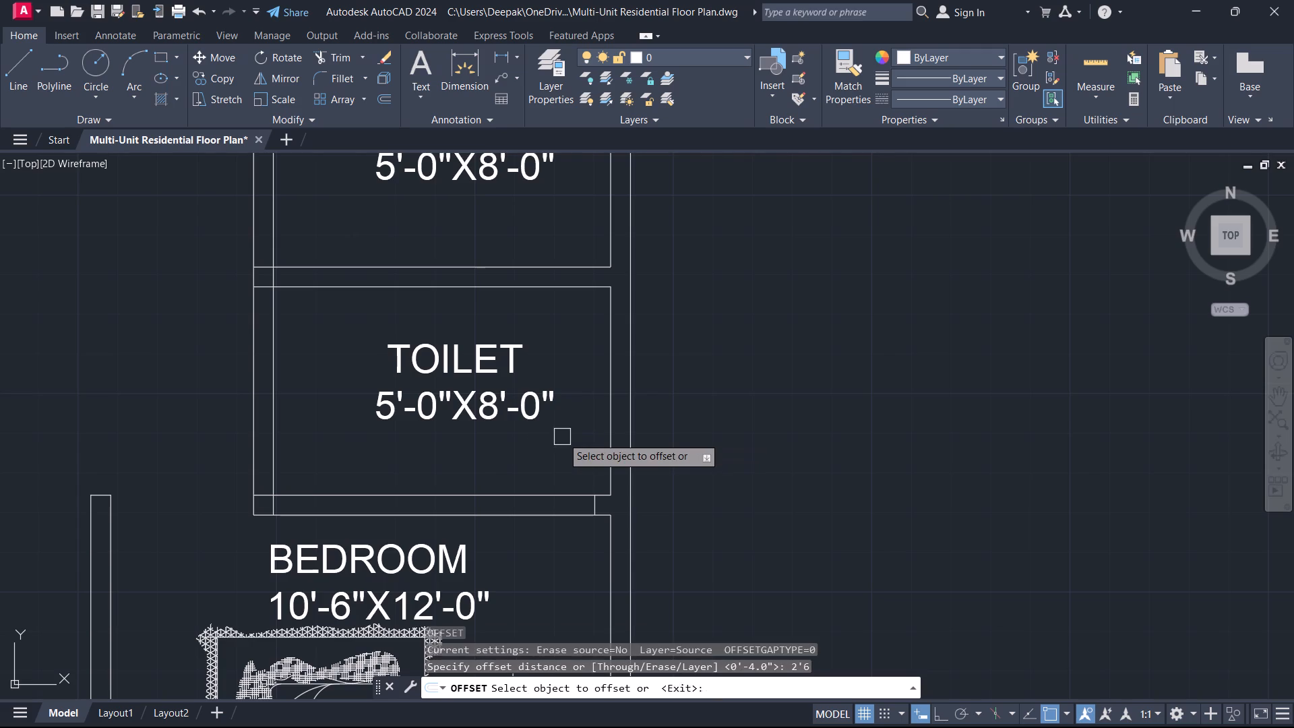
{"action": "scroll", "coordinate": [586, 484], "scroll_direction": "up", "scroll_amount": 2}
{"action": "left_click_drag", "start_coordinate": [607, 529], "coordinate": [598, 528]}
{"action": "left_click", "coordinate": [559, 536]}
{"action": "key", "text": "Escape"}
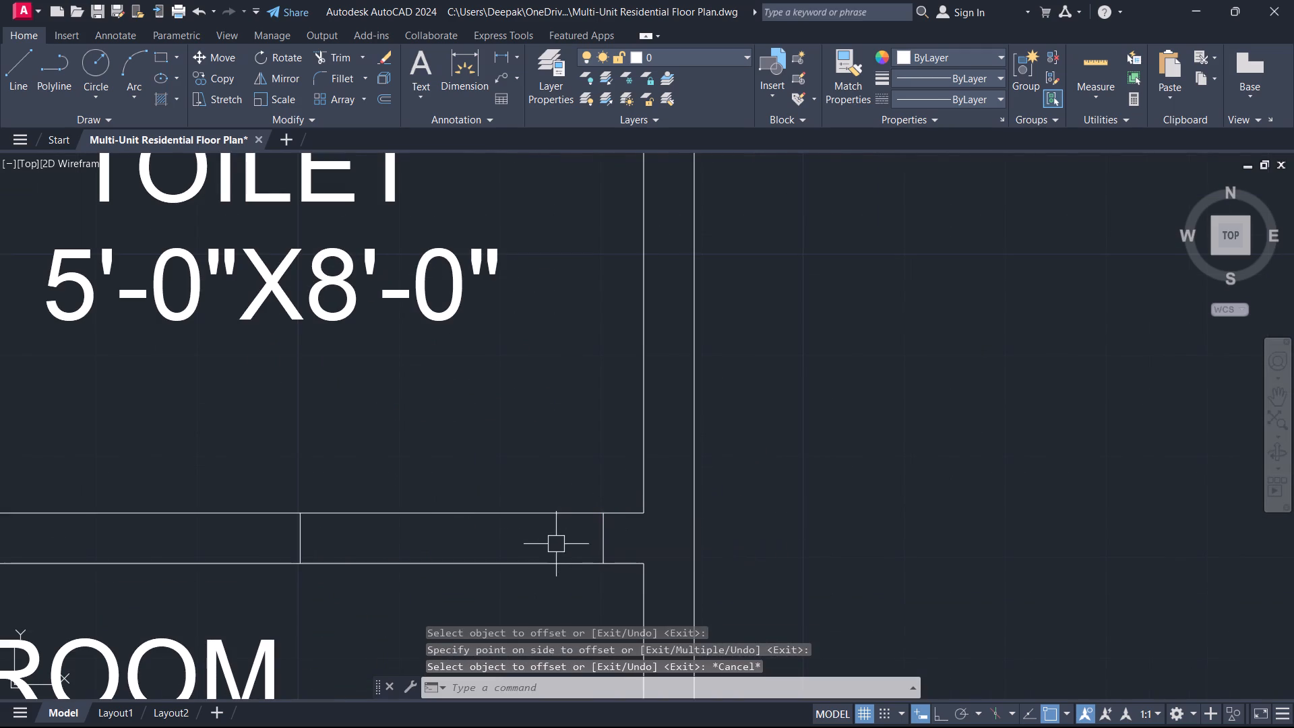
Trim both bottom wall lines between the two jambs to open the lower toilet's doorway.
{"action": "type", "text": "TR"}
{"action": "key", "text": "space"}
{"action": "left_click_drag", "start_coordinate": [531, 584], "coordinate": [522, 564]}
{"action": "left_click", "coordinate": [517, 473]}
{"action": "left_click", "coordinate": [510, 562]}
{"action": "key", "text": "Escape"}
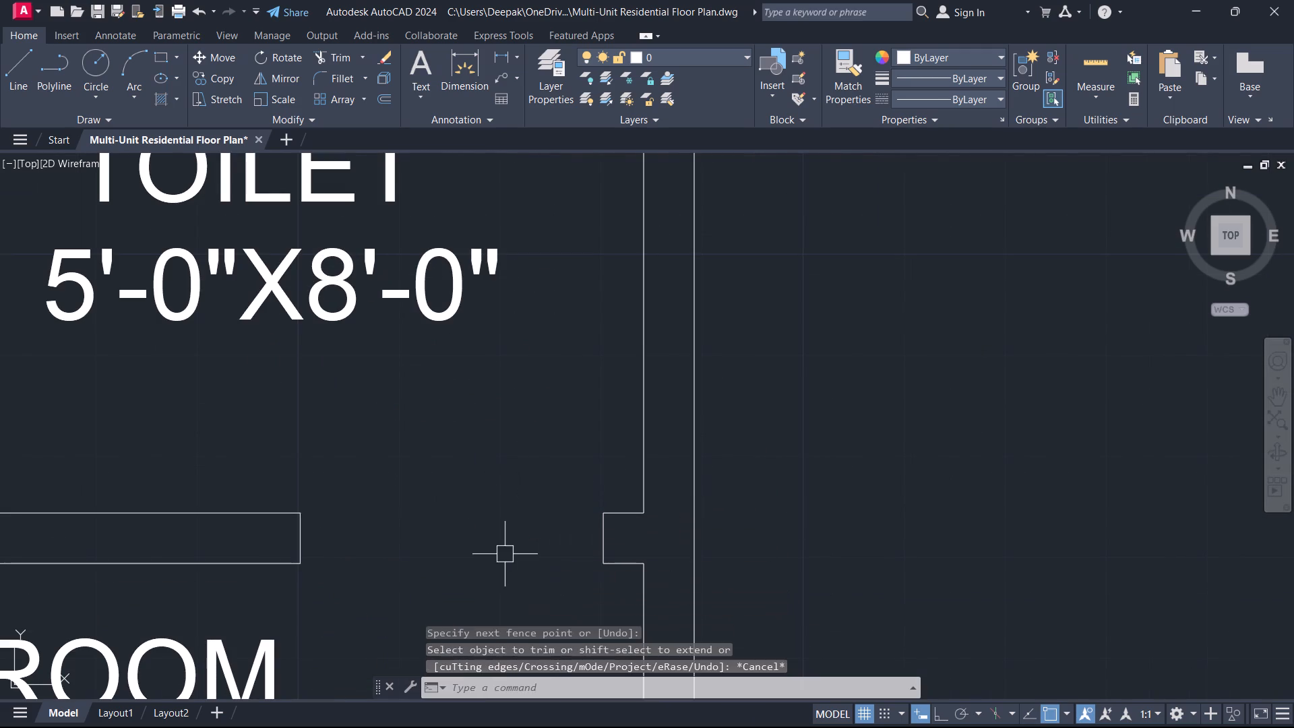
Fillet the lower toilet's left and bottom inner wall lines into a clean corner.
{"action": "scroll", "coordinate": [503, 533], "scroll_direction": "down", "scroll_amount": 2}
{"action": "middle_click_drag", "start_coordinate": [508, 526], "coordinate": [762, 526]}
{"action": "scroll", "coordinate": [499, 502], "scroll_direction": "up", "scroll_amount": 1}
{"action": "key", "text": "f"}
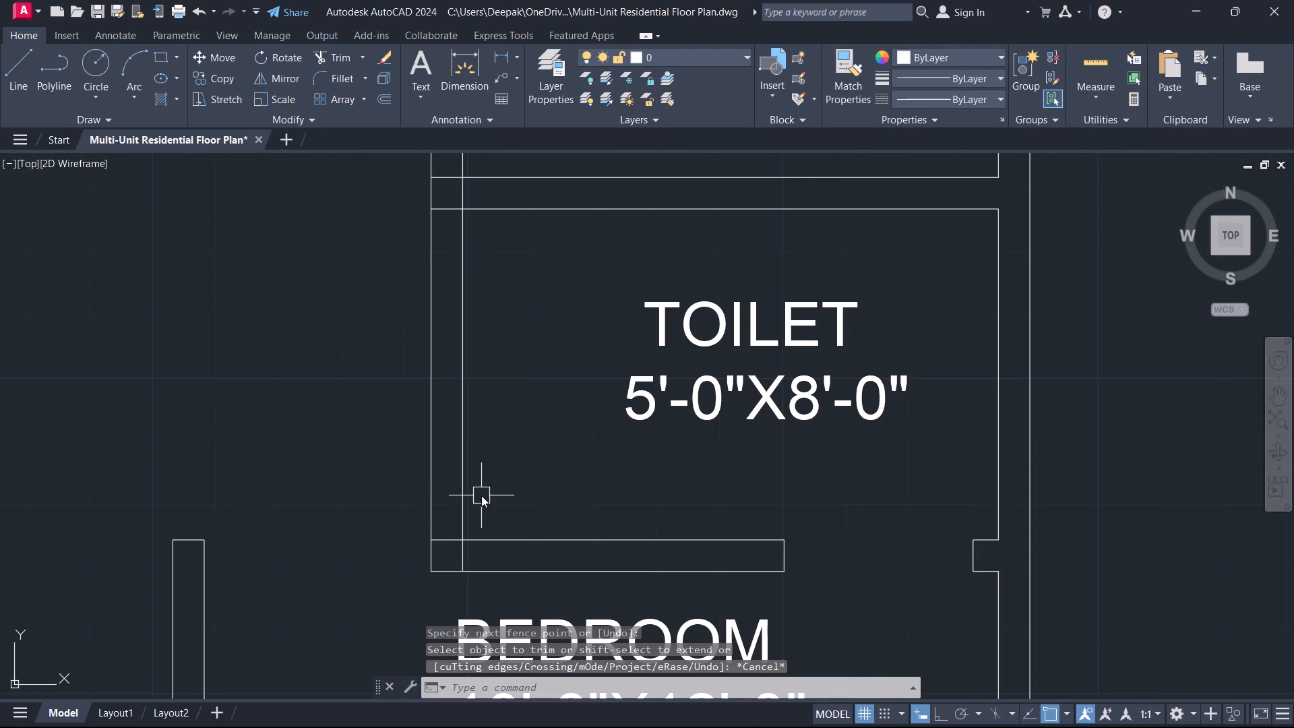
{"action": "key", "text": "space"}
{"action": "left_click", "coordinate": [467, 488]}
{"action": "left_click", "coordinate": [498, 530]}
{"action": "left_click", "coordinate": [499, 538]}
{"action": "key", "text": "Escape"}
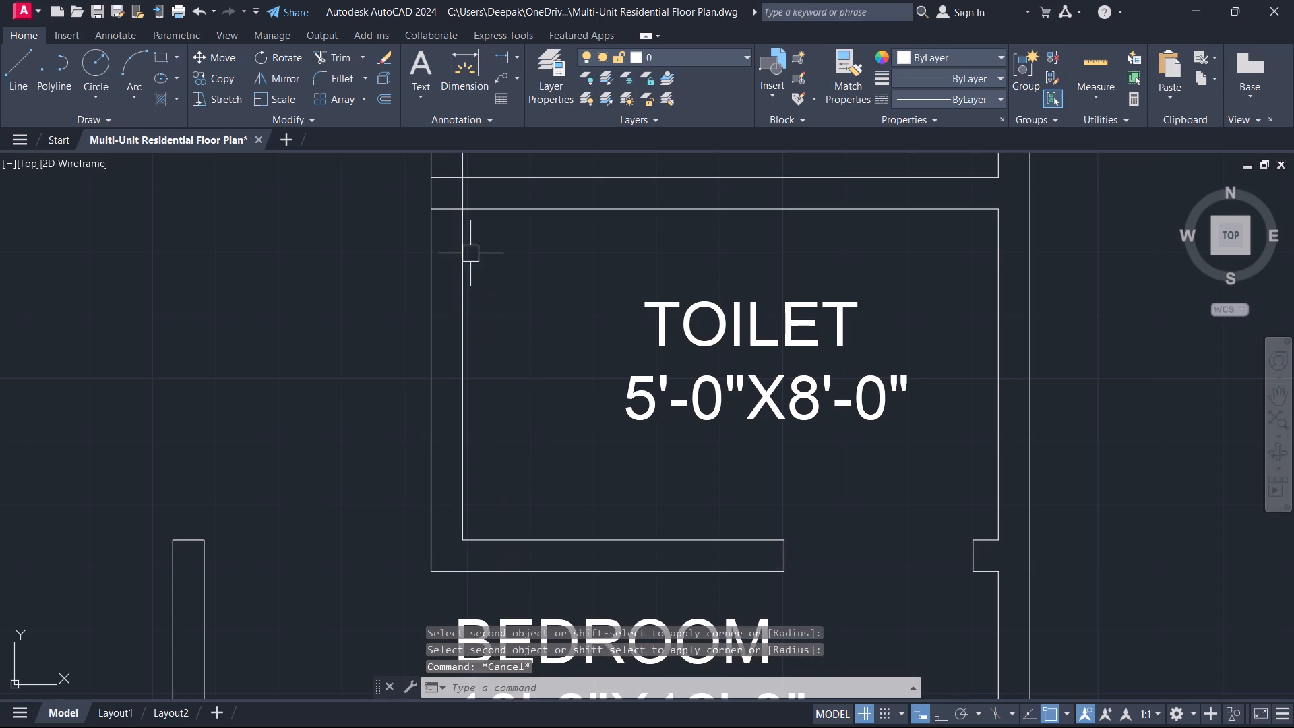
Trim the overlapping wall lines where the partition between the toilets joins their left-hand wall.
{"action": "middle_click_drag", "start_coordinate": [470, 249], "coordinate": [439, 443]}
{"action": "key", "text": "t"}
{"action": "key", "text": "r"}
{"action": "key", "text": "space"}
{"action": "scroll", "coordinate": [429, 393], "scroll_direction": "up", "scroll_amount": 2}
{"action": "left_click", "coordinate": [431, 375]}
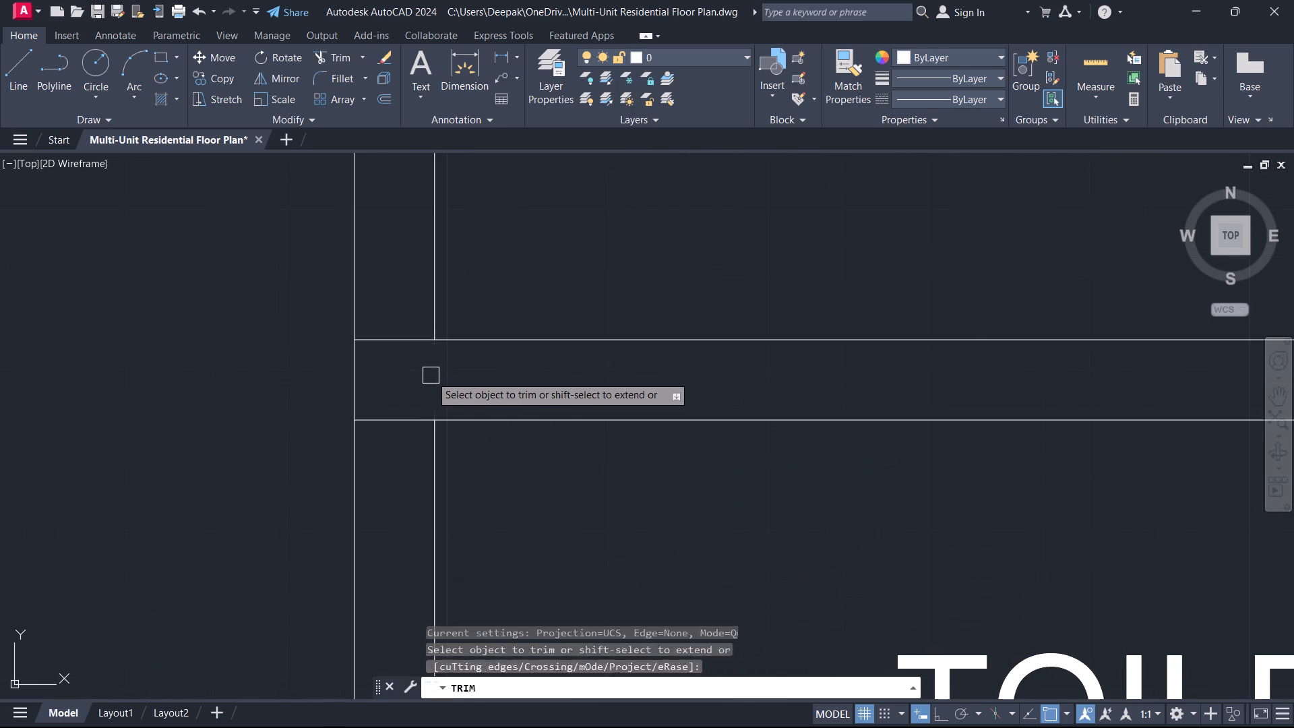
{"action": "left_click_drag", "start_coordinate": [398, 429], "coordinate": [396, 421]}
{"action": "left_click", "coordinate": [411, 311]}
{"action": "key", "text": "Escape"}
Review the edited toilet walls and the surrounding rooms of the floor plan.
{"action": "scroll", "coordinate": [470, 294], "scroll_direction": "down", "scroll_amount": 6}
{"action": "middle_click_drag", "start_coordinate": [494, 286], "coordinate": [424, 551]}
{"action": "scroll", "coordinate": [434, 594], "scroll_direction": "up", "scroll_amount": 2}
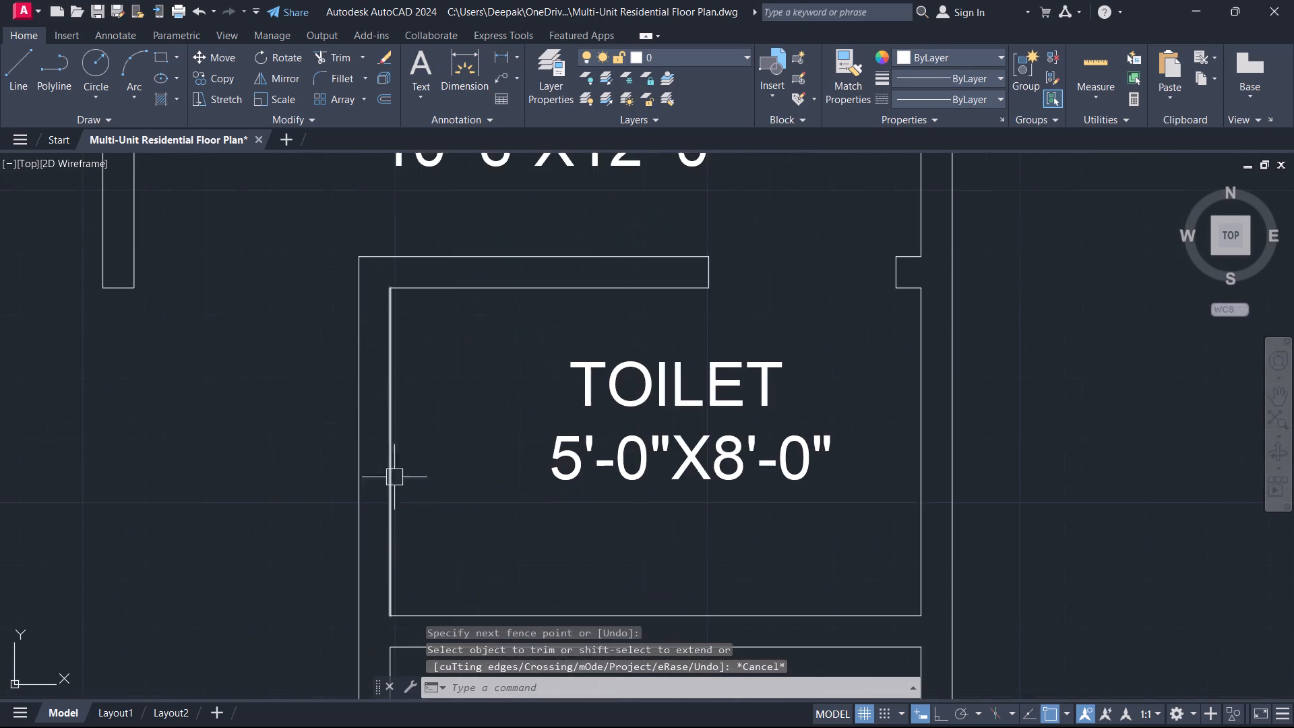
{"action": "scroll", "coordinate": [431, 357], "scroll_direction": "down", "scroll_amount": 2}
{"action": "middle_click_drag", "start_coordinate": [454, 415], "coordinate": [472, 260]}
{"action": "scroll", "coordinate": [560, 446], "scroll_direction": "down", "scroll_amount": 1}
{"action": "middle_click_drag", "start_coordinate": [567, 476], "coordinate": [567, 475]}
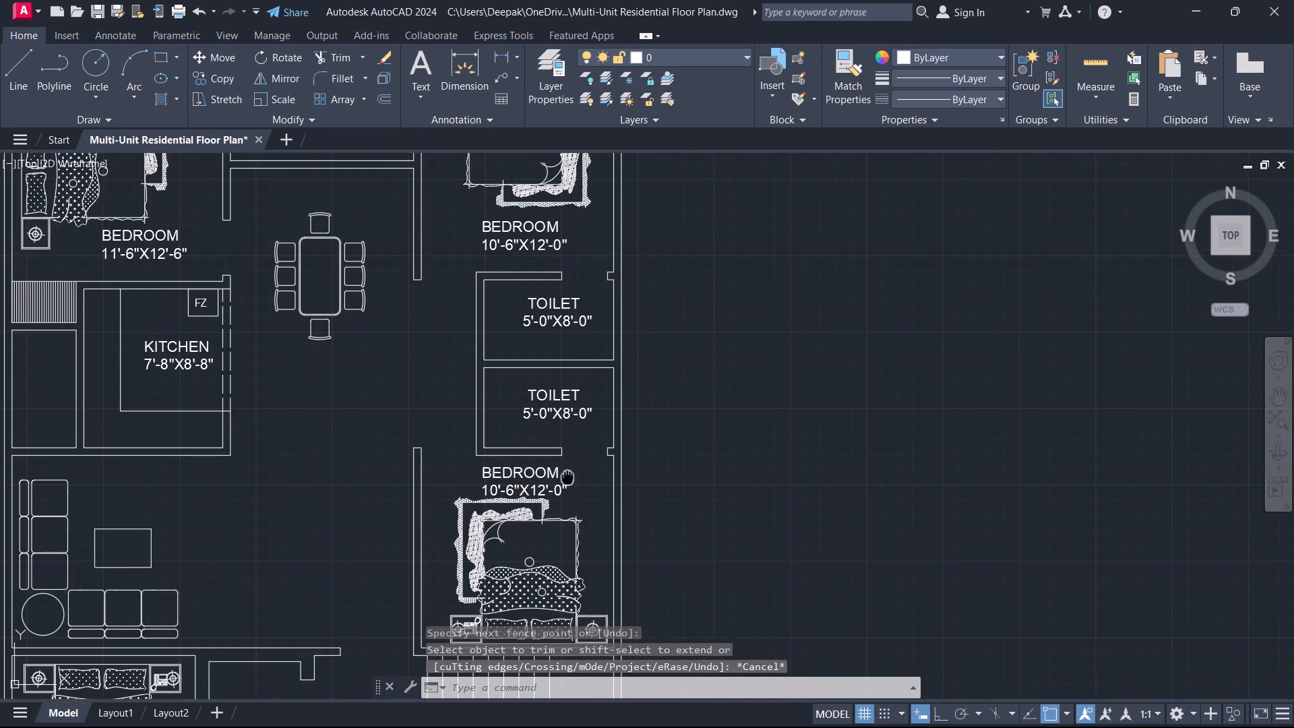
{"action": "middle_click_drag", "start_coordinate": [567, 475], "coordinate": [550, 303]}
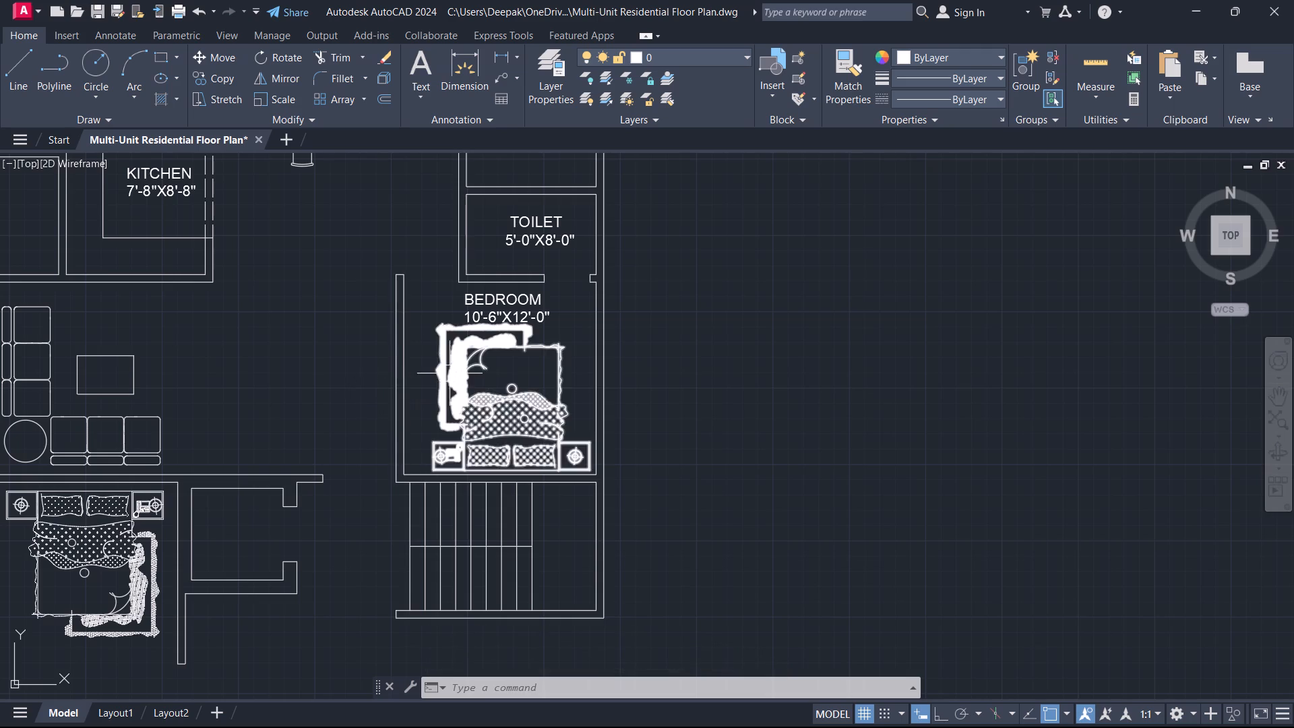
{"action": "scroll", "coordinate": [374, 335], "scroll_direction": "down", "scroll_amount": 2}
{"action": "scroll", "coordinate": [355, 263], "scroll_direction": "up", "scroll_amount": 2}
{"action": "middle_click_drag", "start_coordinate": [356, 305], "coordinate": [374, 359]}
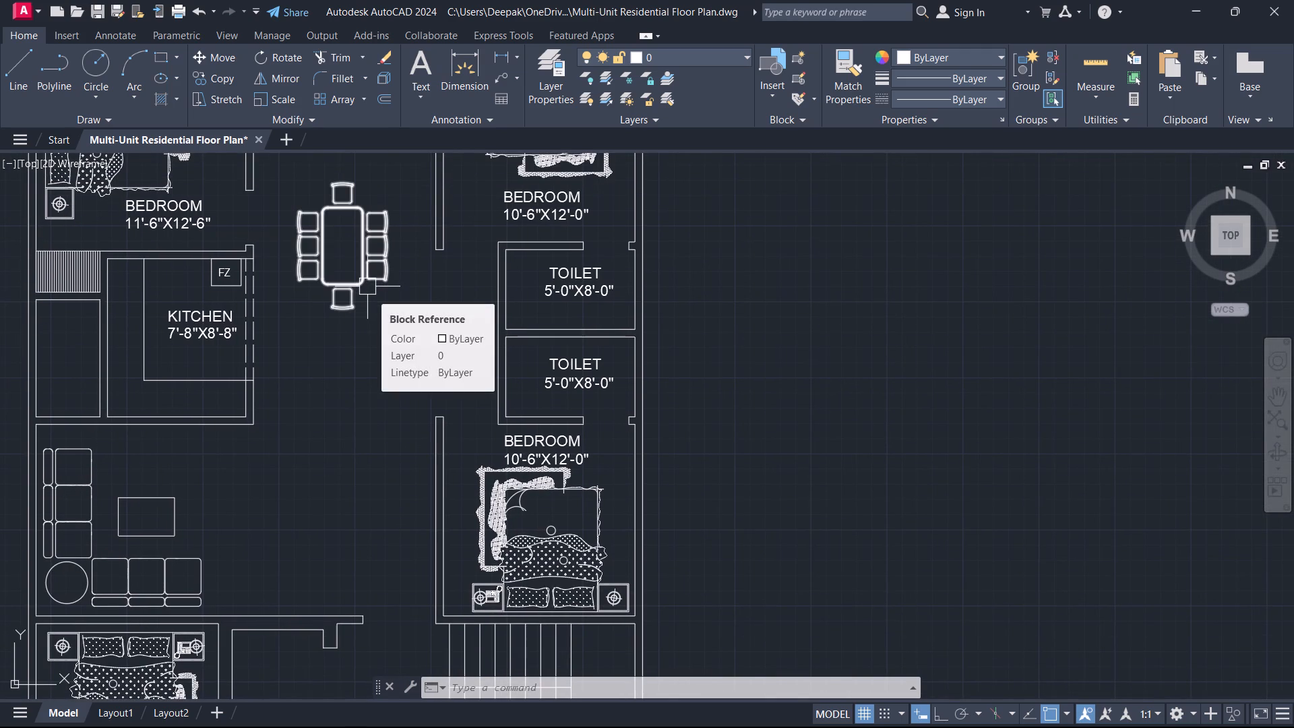
{"action": "scroll", "coordinate": [367, 346], "scroll_direction": "down", "scroll_amount": 1}
{"action": "middle_click_drag", "start_coordinate": [376, 372], "coordinate": [421, 220]}
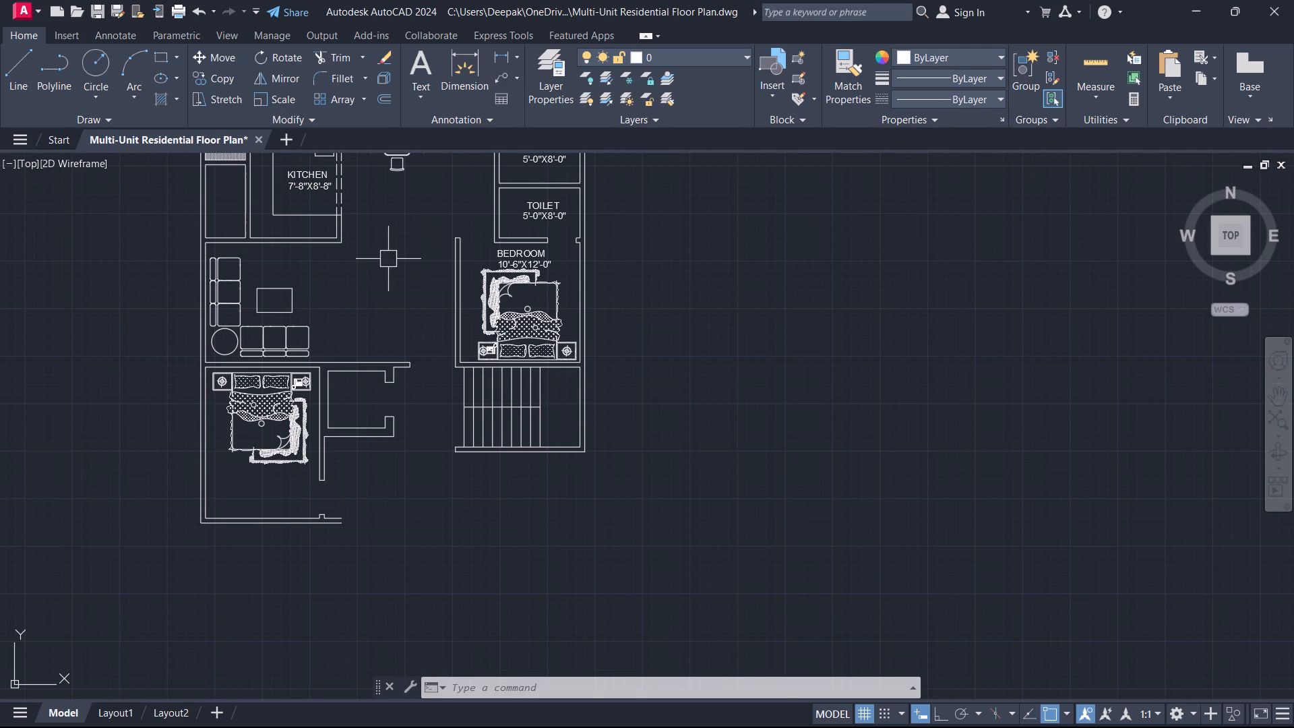
{"action": "middle_click_drag", "start_coordinate": [387, 266], "coordinate": [396, 360]}
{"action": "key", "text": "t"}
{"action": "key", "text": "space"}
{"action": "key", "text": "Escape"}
Copy the kitchen's room label into the open hall area below the dining table.
{"action": "scroll", "coordinate": [333, 291], "scroll_direction": "up", "scroll_amount": 1}
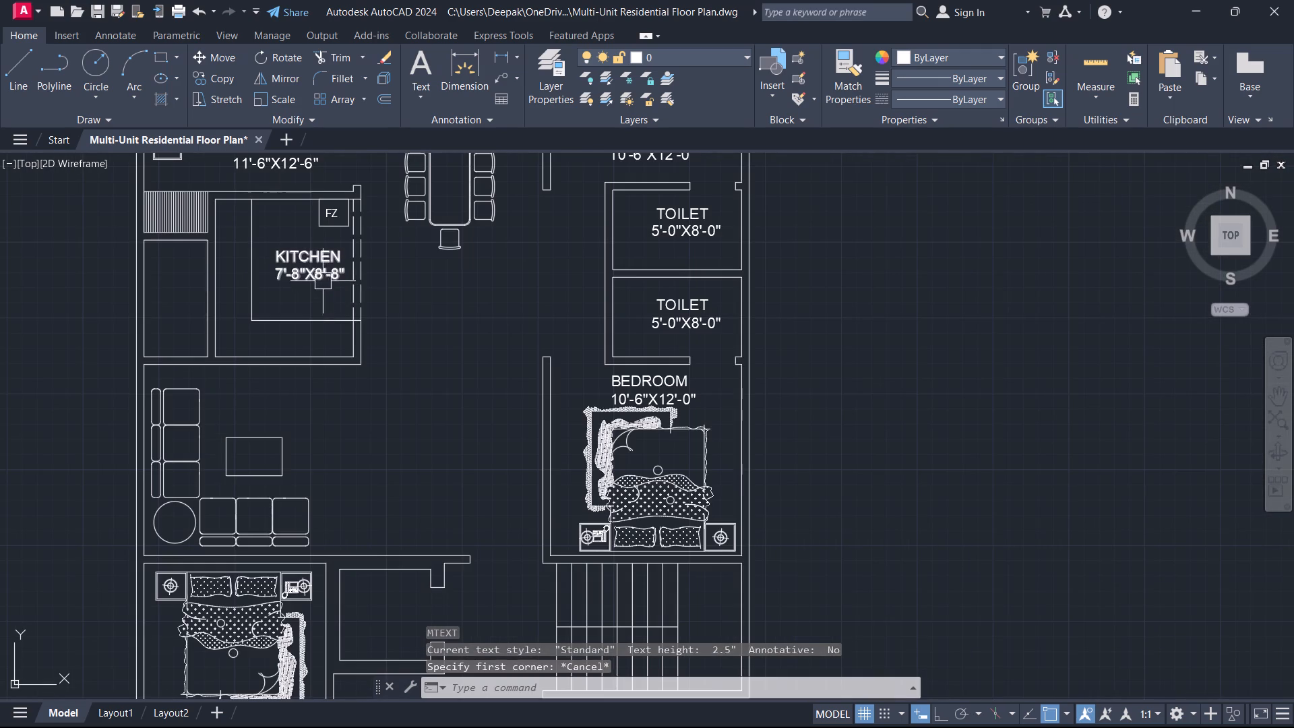
{"action": "left_click", "coordinate": [314, 267]}
{"action": "key", "text": "c"}
{"action": "type", "text": "O"}
{"action": "key", "text": "space"}
{"action": "left_click_drag", "start_coordinate": [321, 264], "coordinate": [328, 264]}
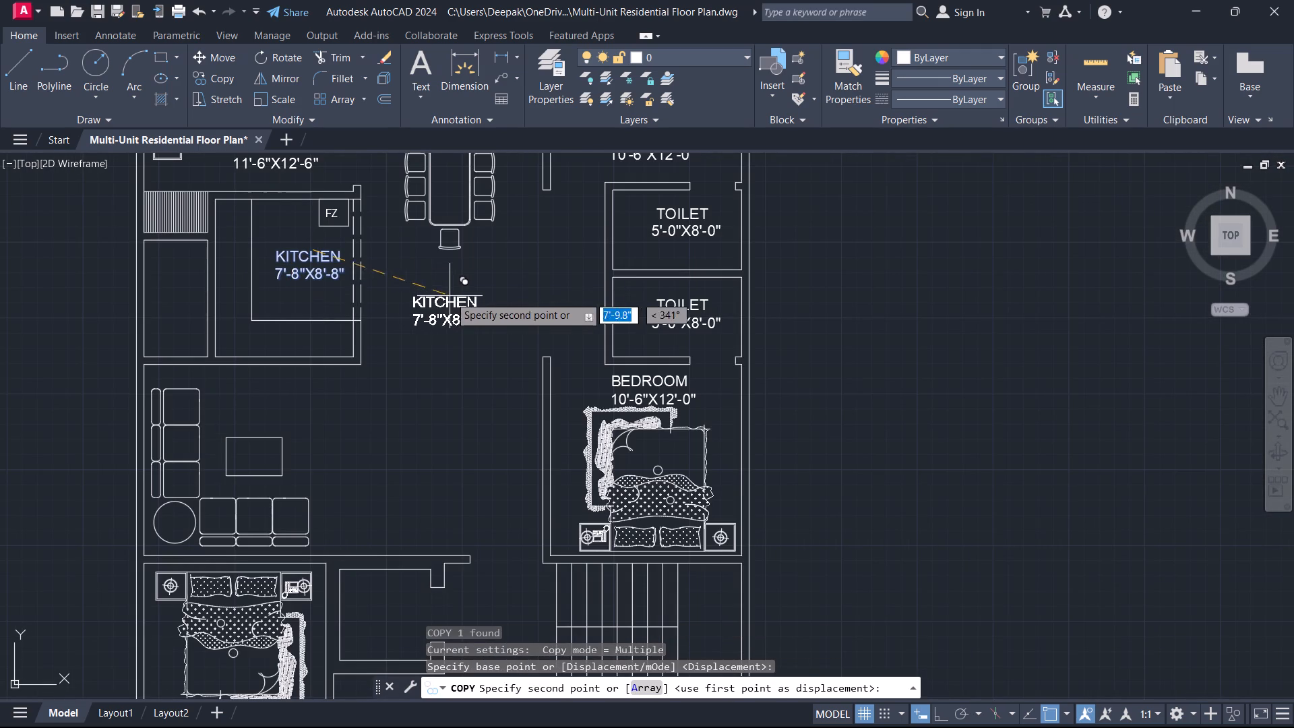
{"action": "left_click", "coordinate": [449, 286]}
{"action": "key", "text": "Escape"}
Replace the text of the copied kitchen label below the dining table with "FLAT-1".
{"action": "double_click", "coordinate": [448, 286]}
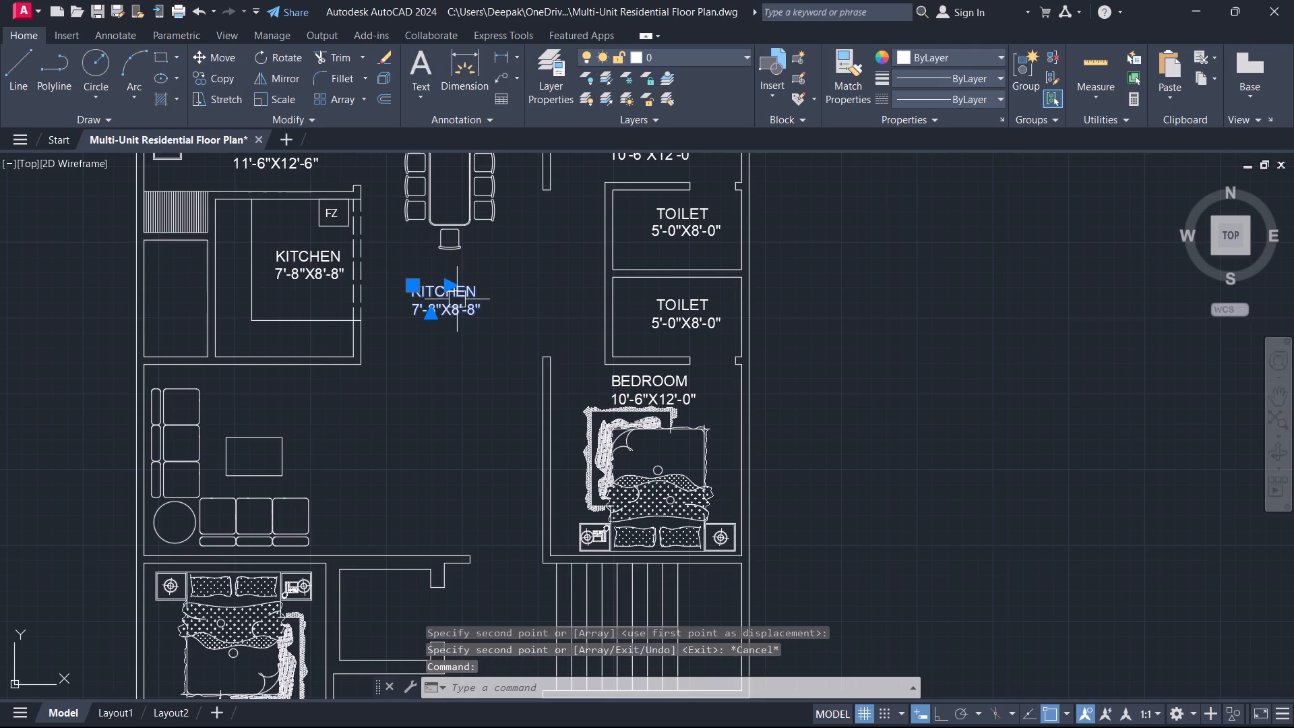
{"action": "key", "text": "Escape"}
{"action": "double_click", "coordinate": [464, 298]}
{"action": "key", "text": "ctrl+a"}
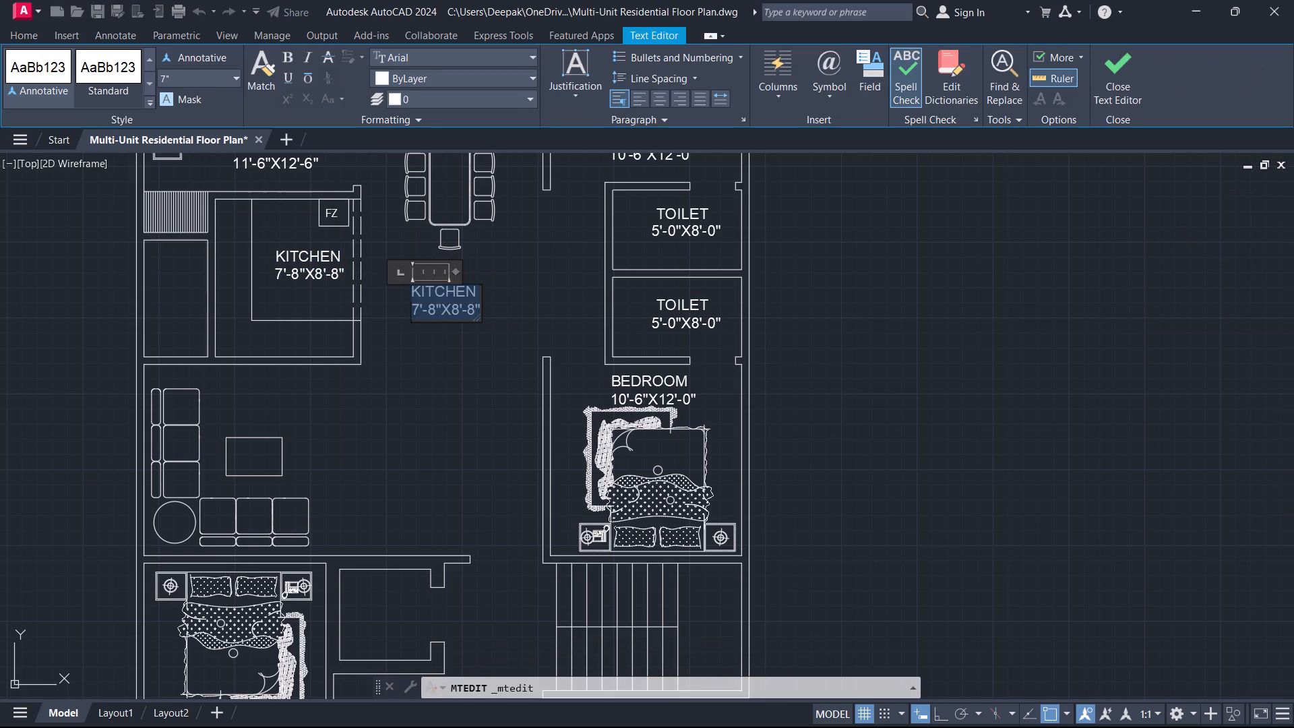
{"action": "key", "text": "f"}
{"action": "key", "text": "alt+Tab"}
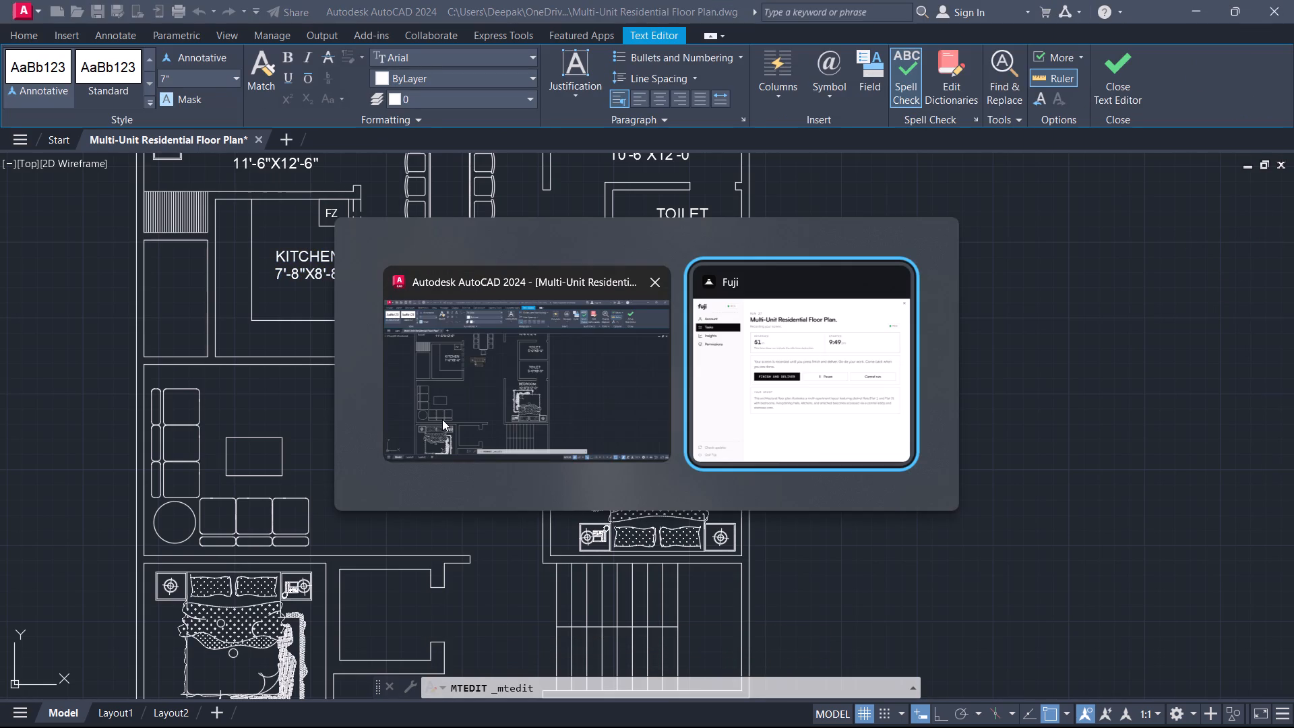
{"action": "key", "text": "alt+Tab"}
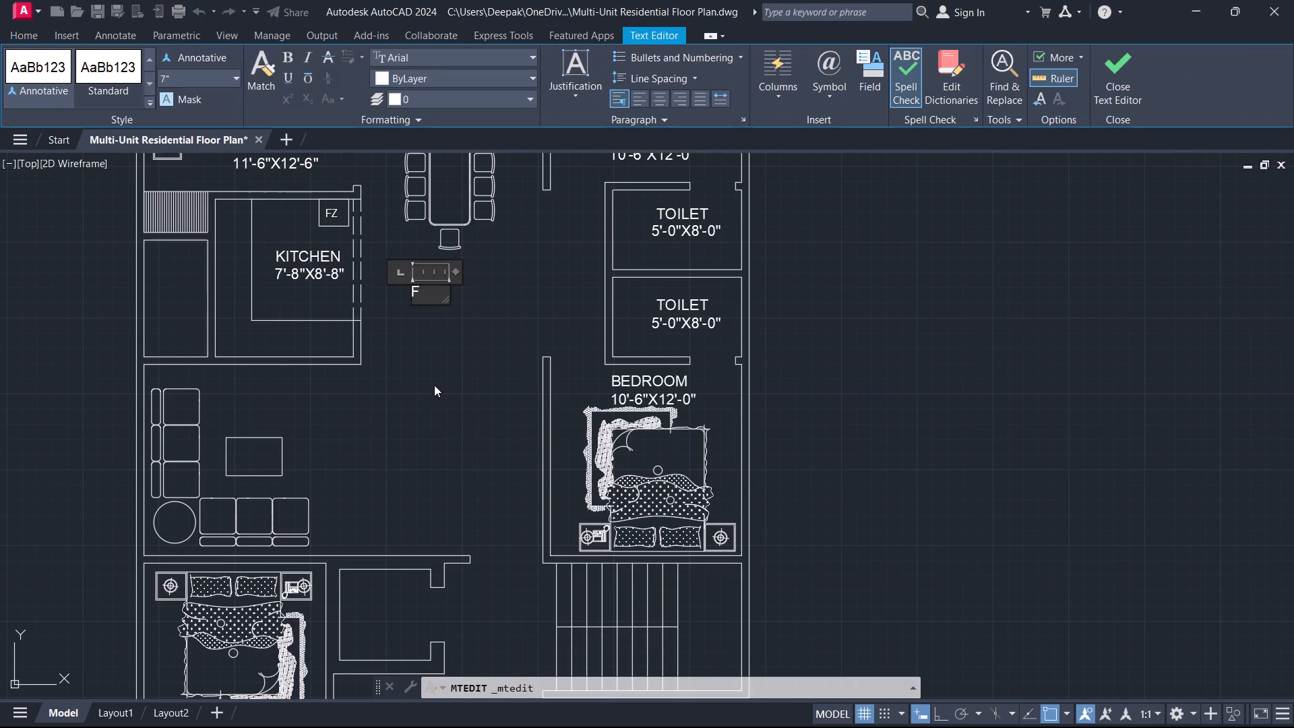
{"action": "key", "text": "l"}
{"action": "type", "text": "AT"}
{"action": "key", "text": "minus"}
{"action": "key", "text": "1"}
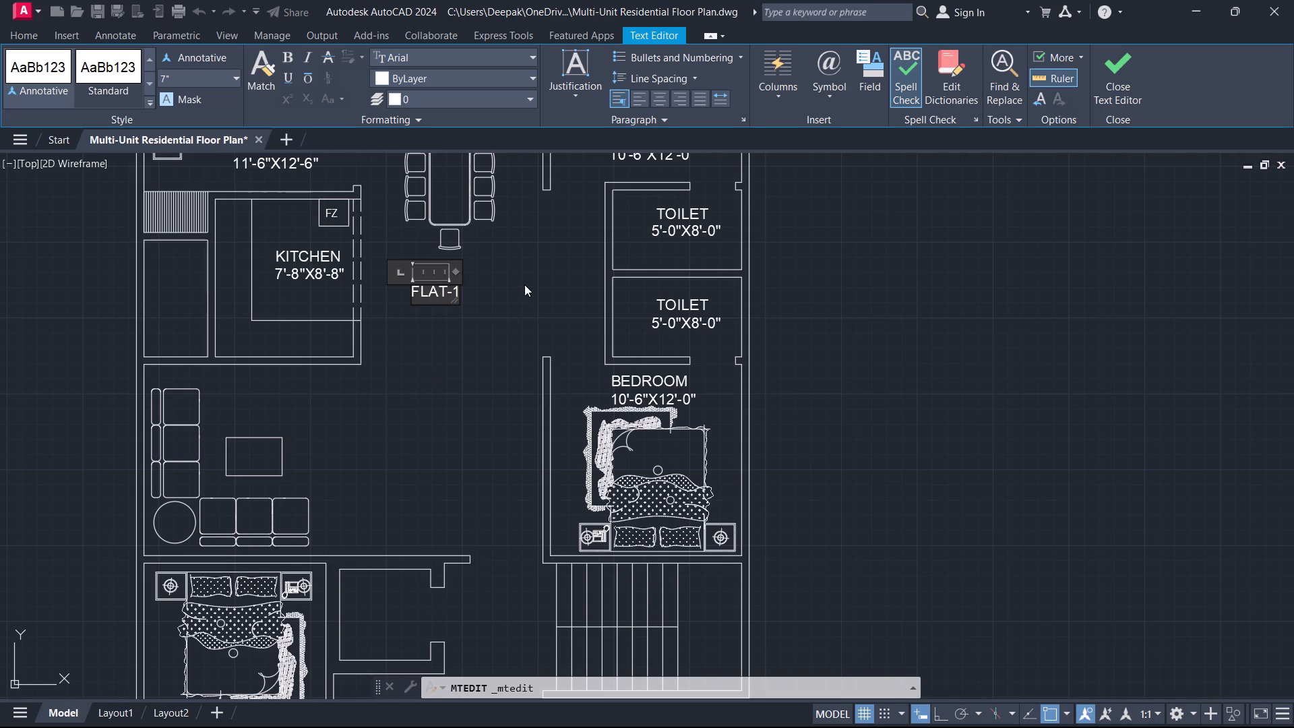
{"action": "left_click", "coordinate": [501, 295]}
Move the FLAT-1 label about 1'-5" to the right within the hall.
{"action": "left_click", "coordinate": [447, 296]}
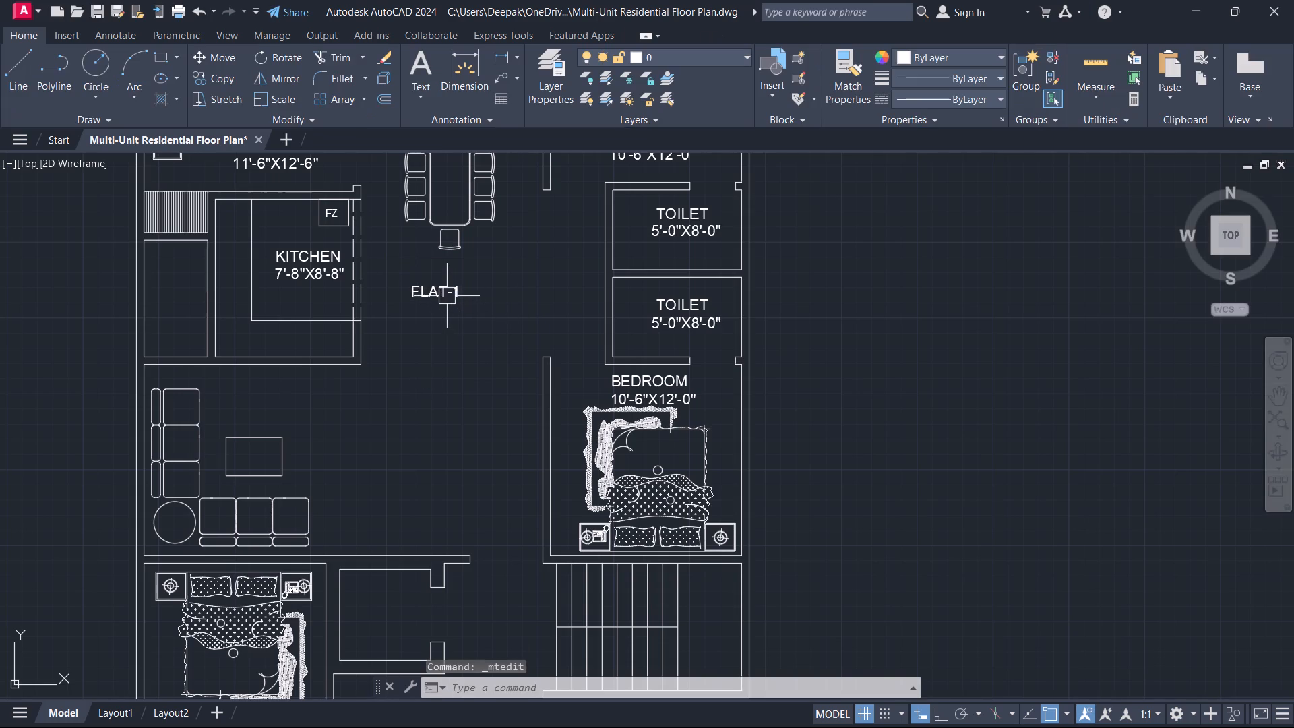
{"action": "scroll", "coordinate": [453, 299], "scroll_direction": "up", "scroll_amount": 4}
{"action": "key", "text": "m"}
{"action": "key", "text": "space"}
{"action": "left_click", "coordinate": [394, 268]}
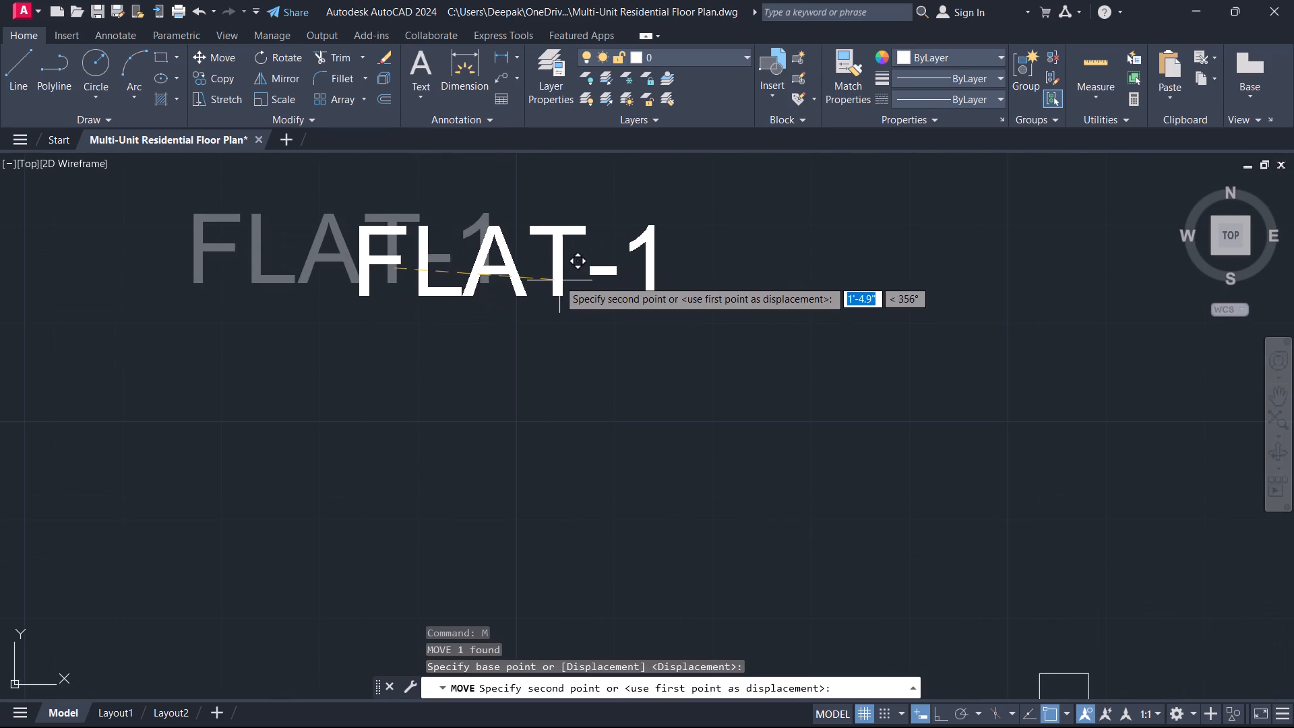
{"action": "left_click_drag", "start_coordinate": [561, 280], "coordinate": [567, 280]}
{"action": "key", "text": "Escape"}
Draw a rectangular frame around the FLAT-1 label.
{"action": "type", "text": "REC"}
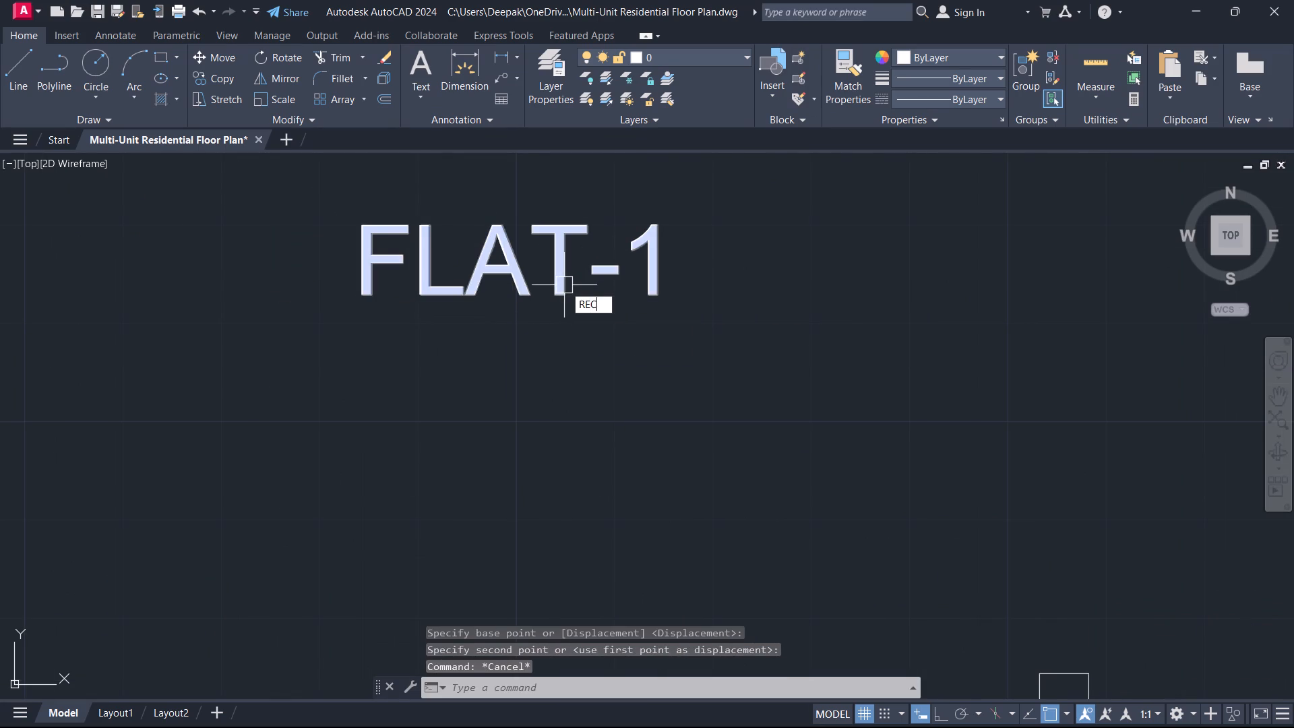
{"action": "key", "text": "space"}
{"action": "left_click", "coordinate": [323, 204]}
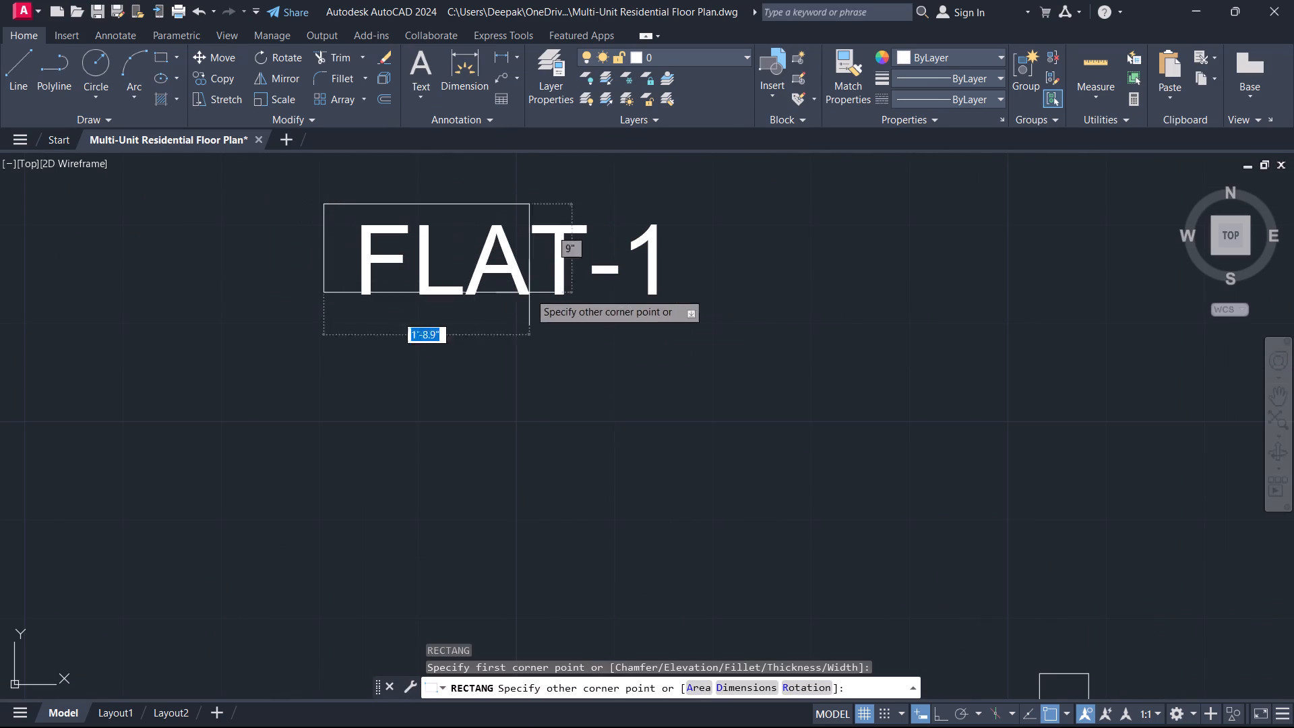
{"action": "left_click", "coordinate": [693, 322]}
{"action": "key", "text": "Escape"}
Review the floor plan around the framed flat label, living area and lower rooms for missing labels.
{"action": "scroll", "coordinate": [591, 324], "scroll_direction": "down", "scroll_amount": 3}
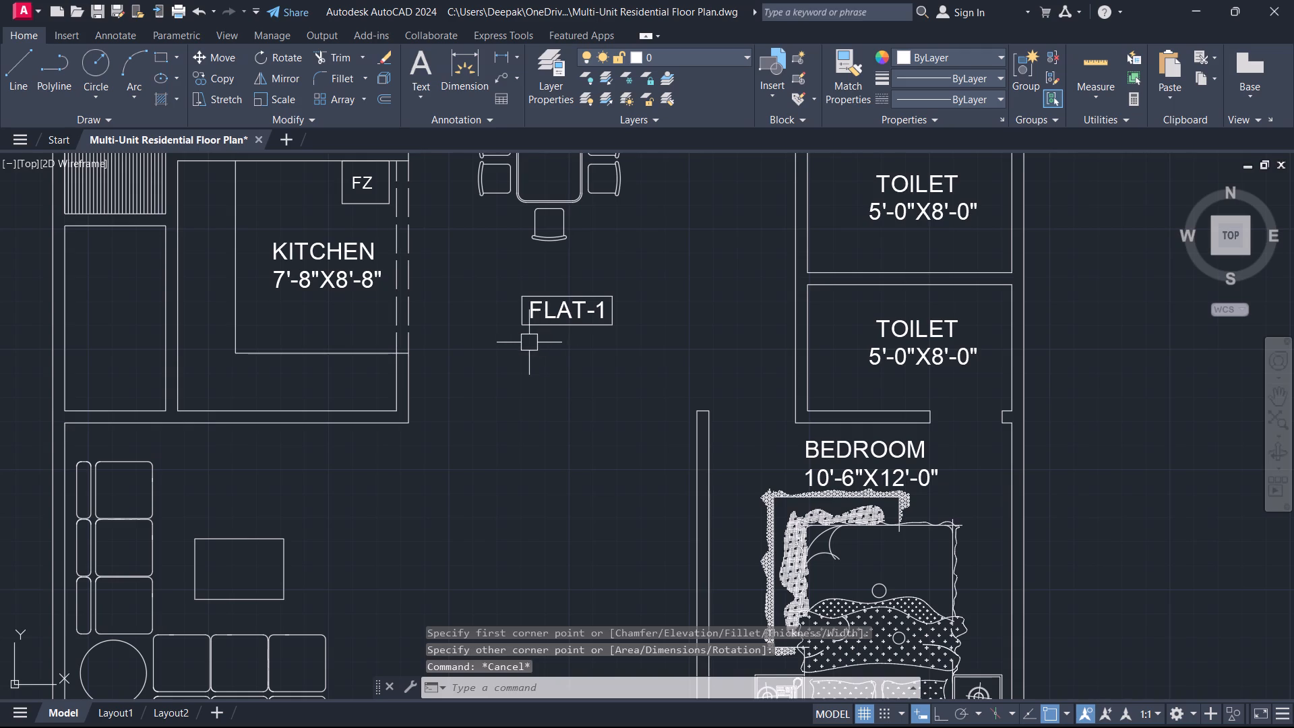
{"action": "scroll", "coordinate": [547, 344], "scroll_direction": "down", "scroll_amount": 2}
{"action": "middle_click_drag", "start_coordinate": [538, 372], "coordinate": [526, 290]}
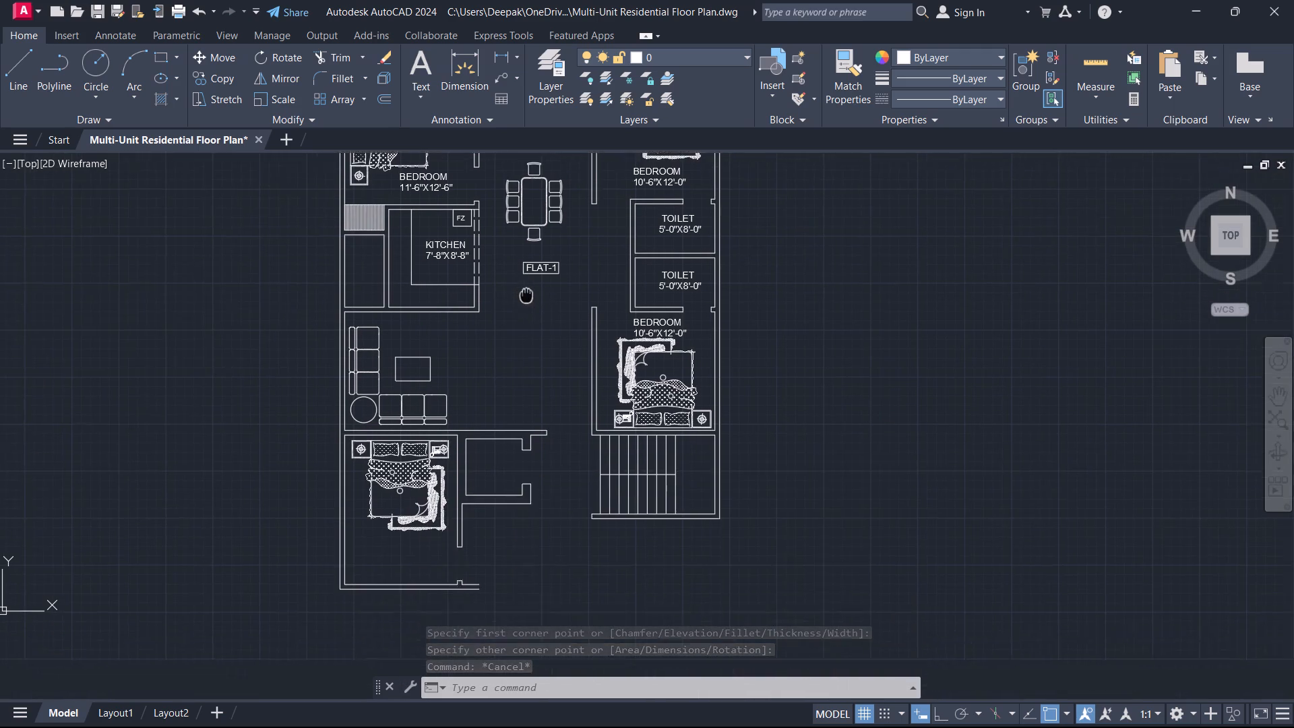
{"action": "middle_click_drag", "start_coordinate": [526, 290], "coordinate": [524, 280]}
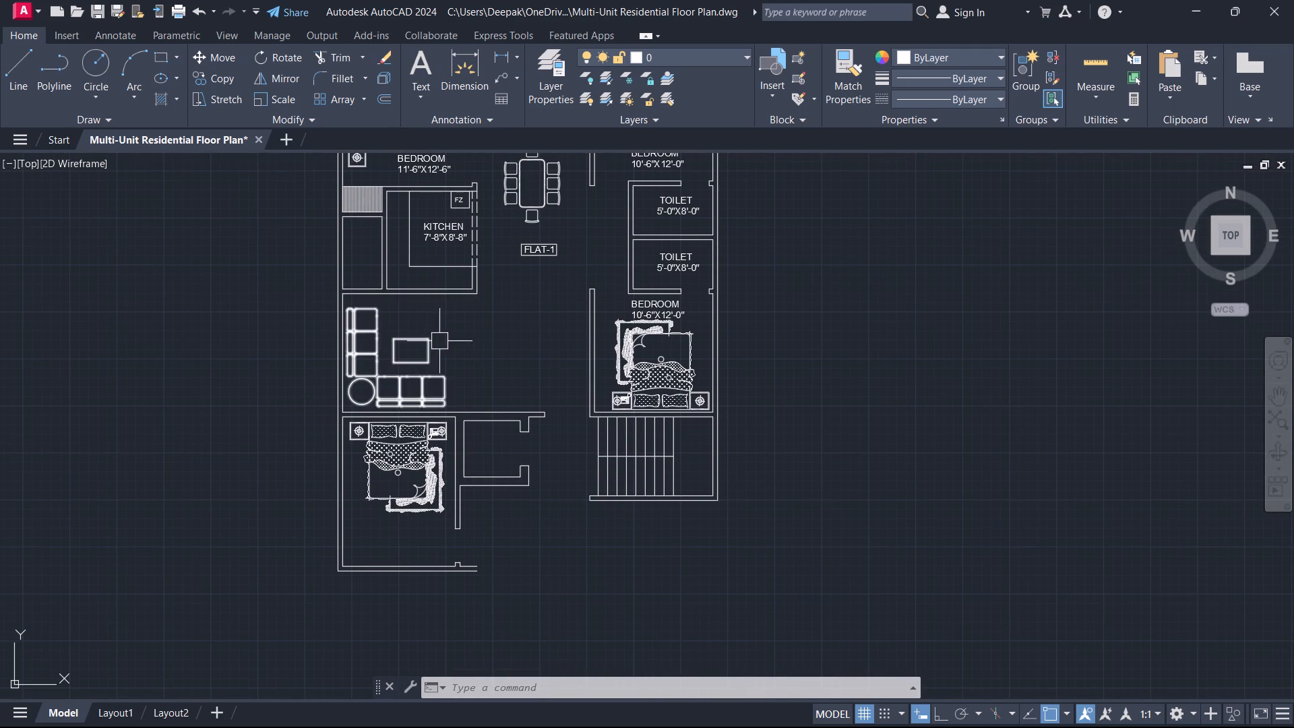
{"action": "middle_click_drag", "start_coordinate": [464, 361], "coordinate": [434, 338]}
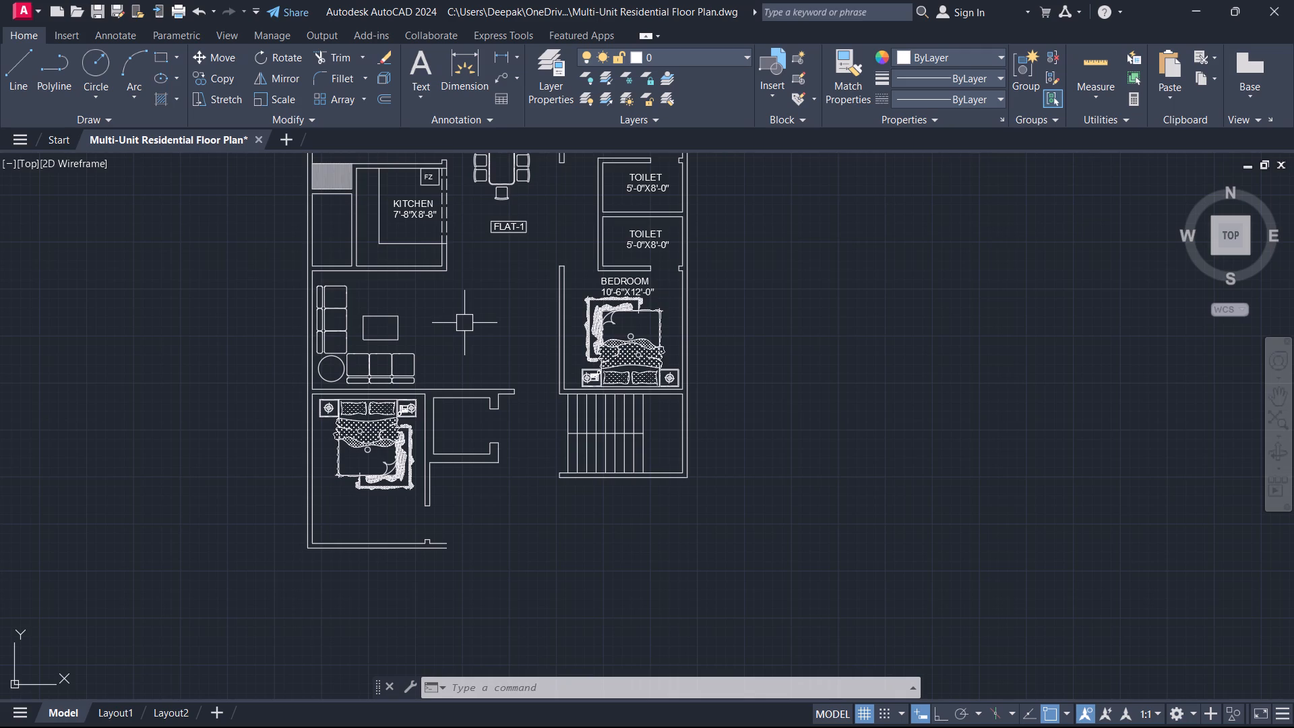
{"action": "middle_click_drag", "start_coordinate": [466, 327], "coordinate": [470, 313]}
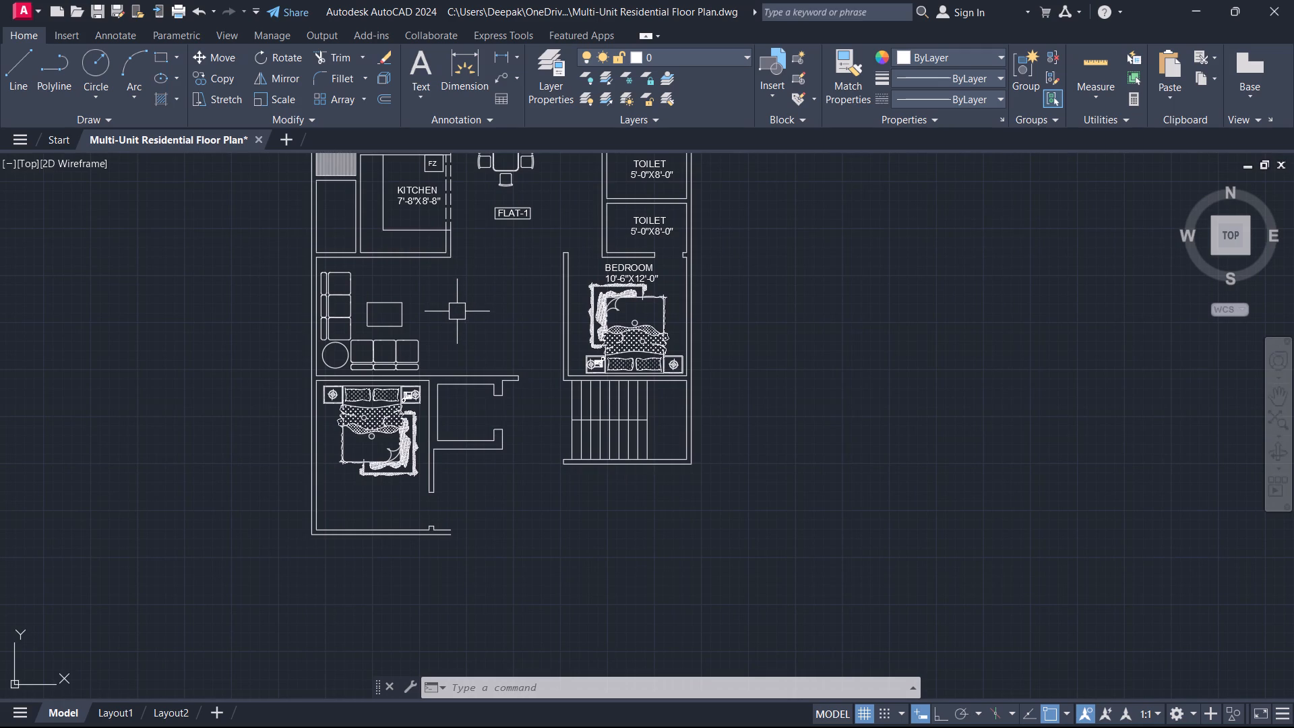
{"action": "middle_click_drag", "start_coordinate": [479, 291], "coordinate": [569, 378]}
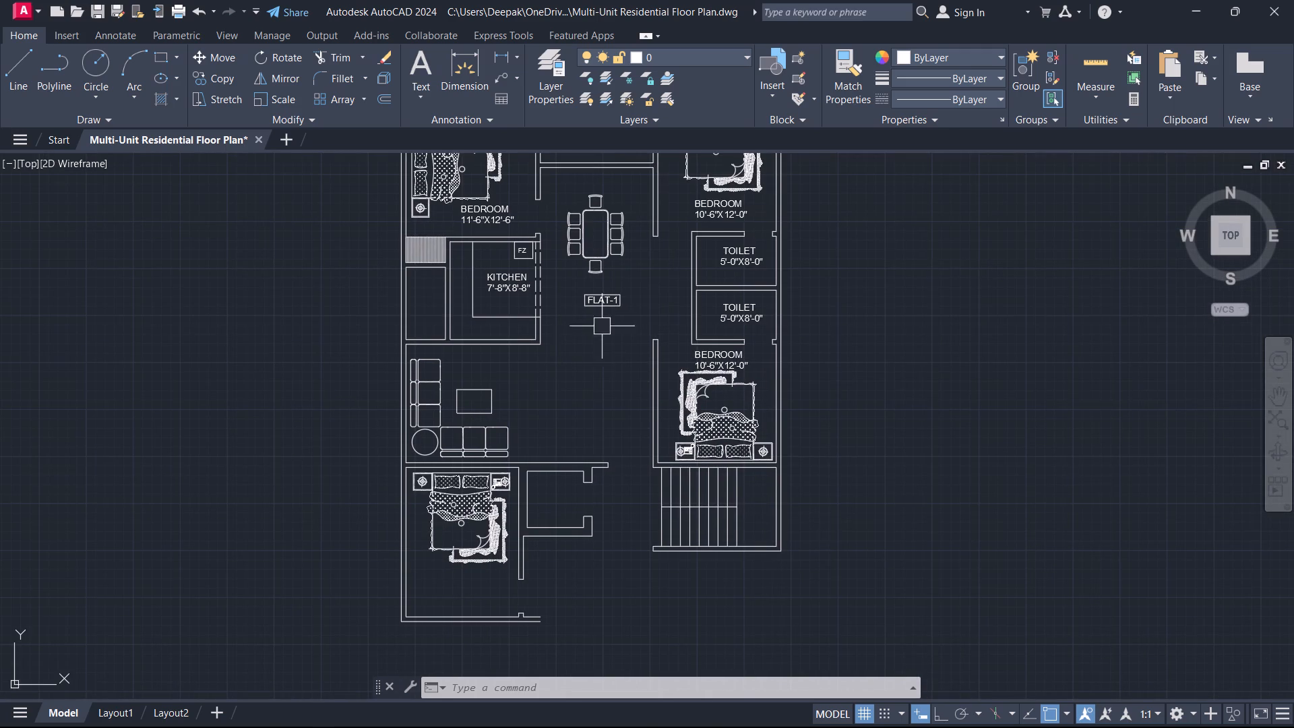
Copy the kitchen's room label to the space between the dining table and the FLAT-1 frame.
{"action": "scroll", "coordinate": [524, 260], "scroll_direction": "up", "scroll_amount": 1}
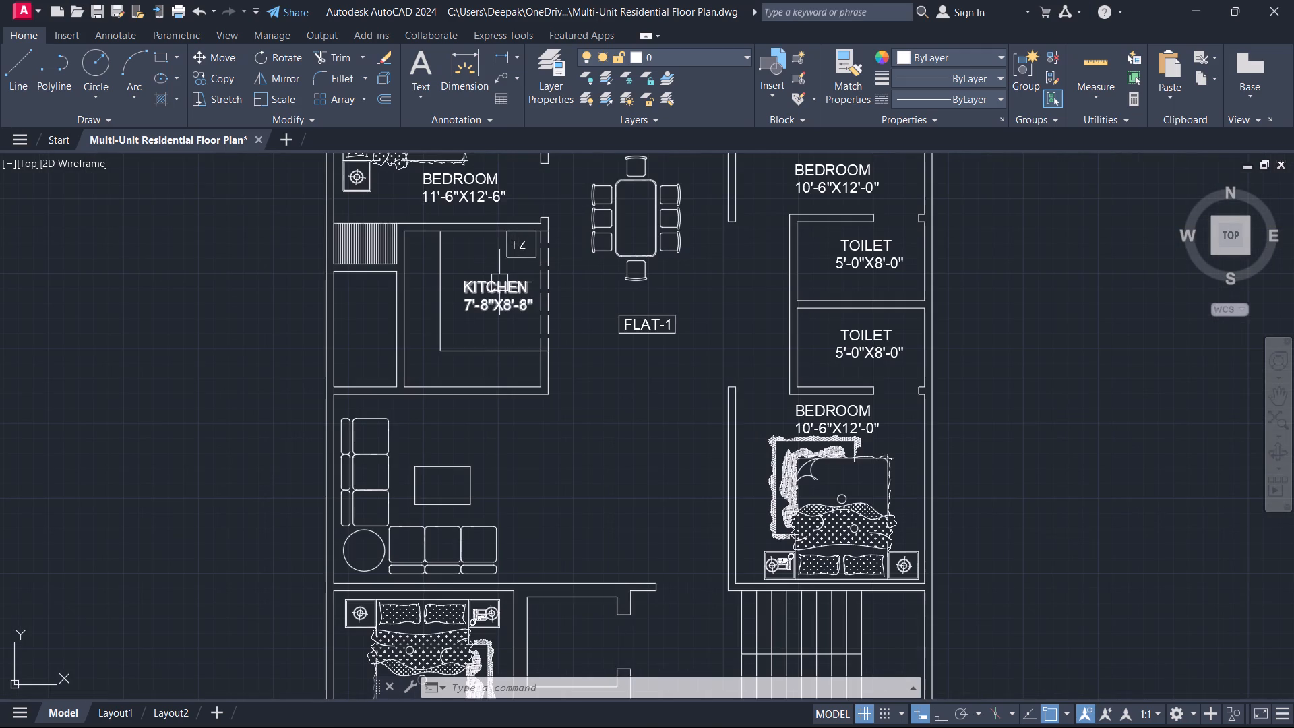
{"action": "left_click", "coordinate": [499, 282]}
{"action": "type", "text": "CO"}
{"action": "key", "text": "space"}
{"action": "left_click", "coordinate": [463, 317]}
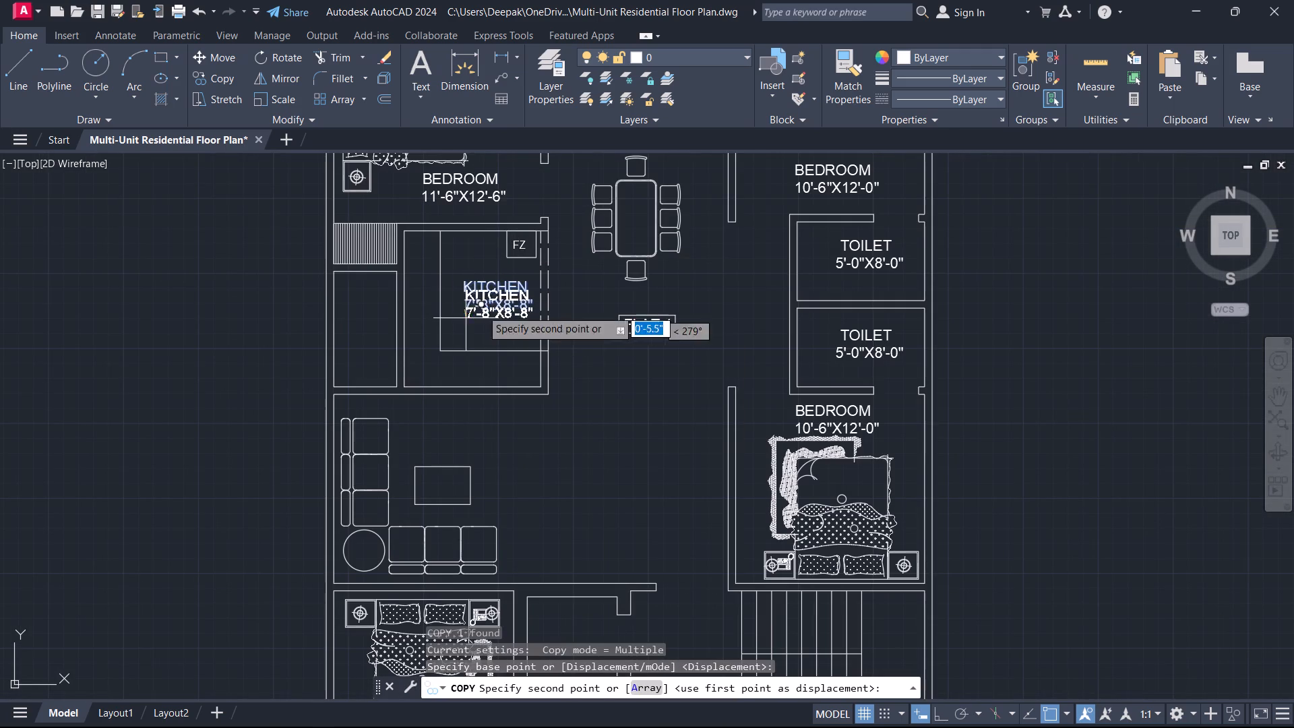
{"action": "scroll", "coordinate": [603, 311], "scroll_direction": "up", "scroll_amount": 3}
{"action": "left_click", "coordinate": [588, 312]}
{"action": "key", "text": "Escape"}
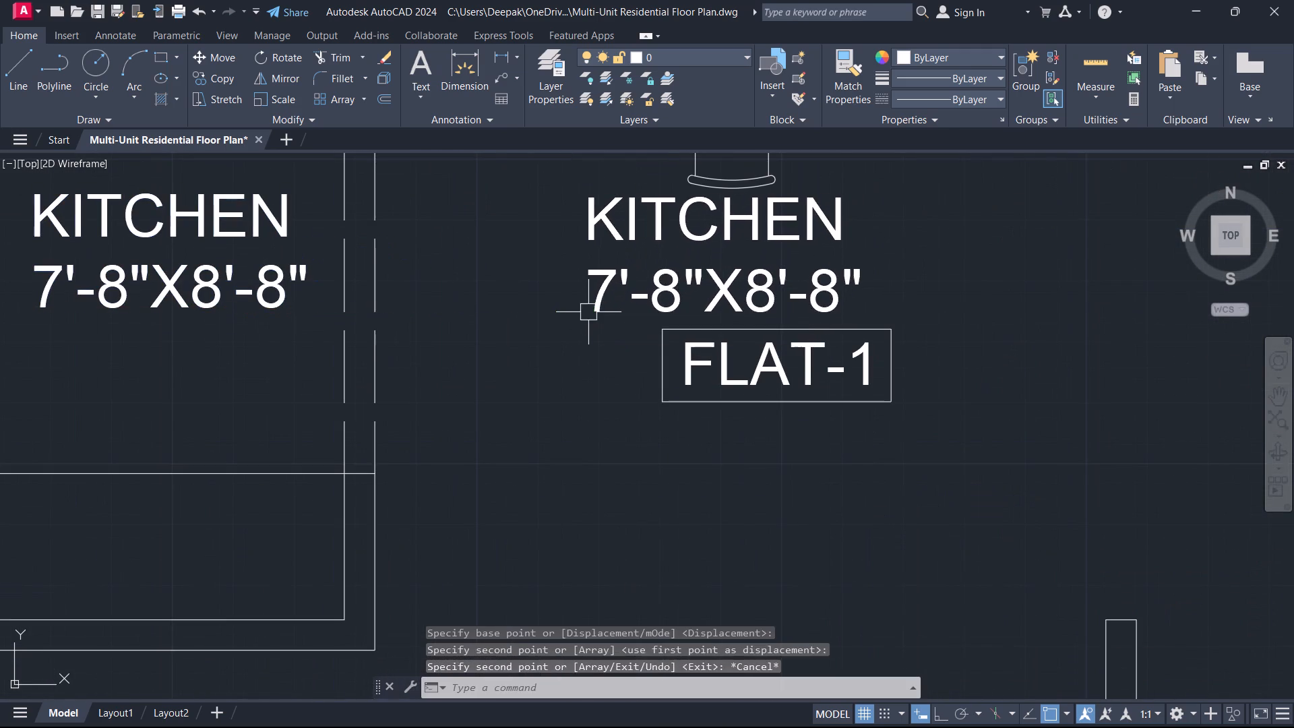
Replace the text of the copied kitchen label above FLAT-1 with "DINING HALL" on two lines.
{"action": "double_click", "coordinate": [665, 232]}
{"action": "key", "text": "ctrl+a"}
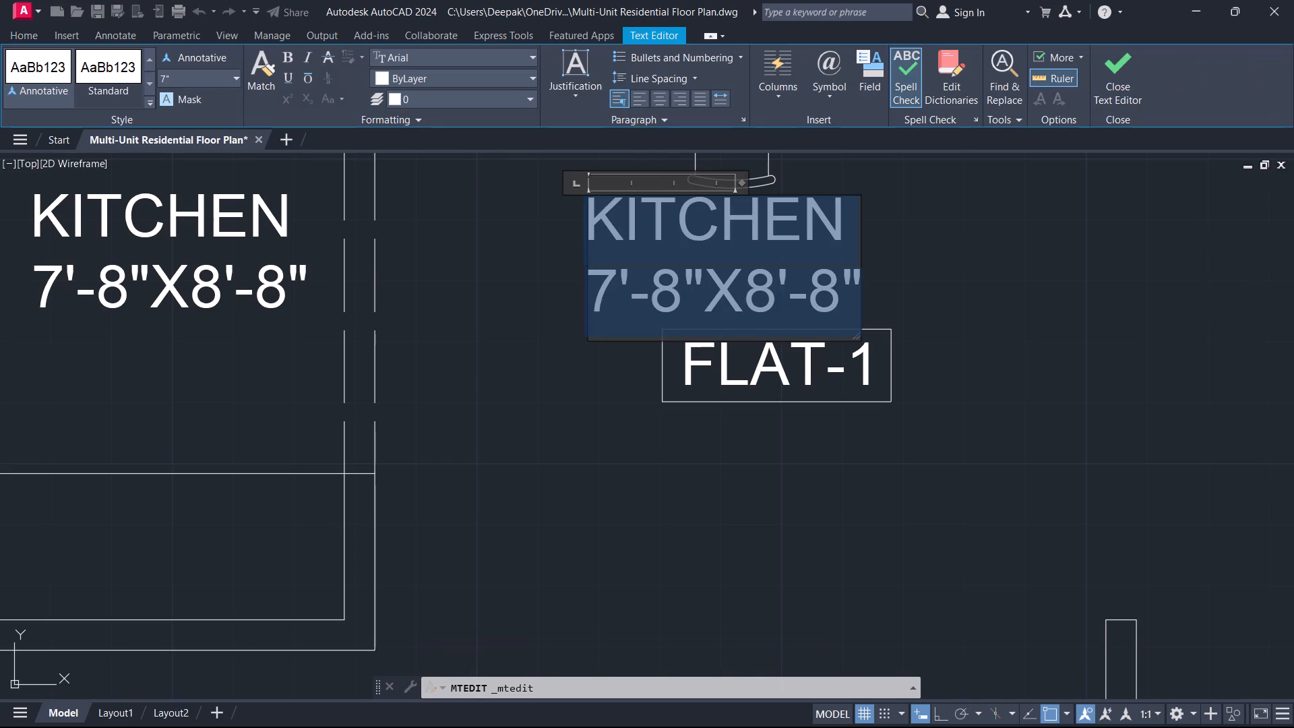
{"action": "type", "text": "DINING"}
{"action": "key", "text": "Return"}
{"action": "key", "text": "h"}
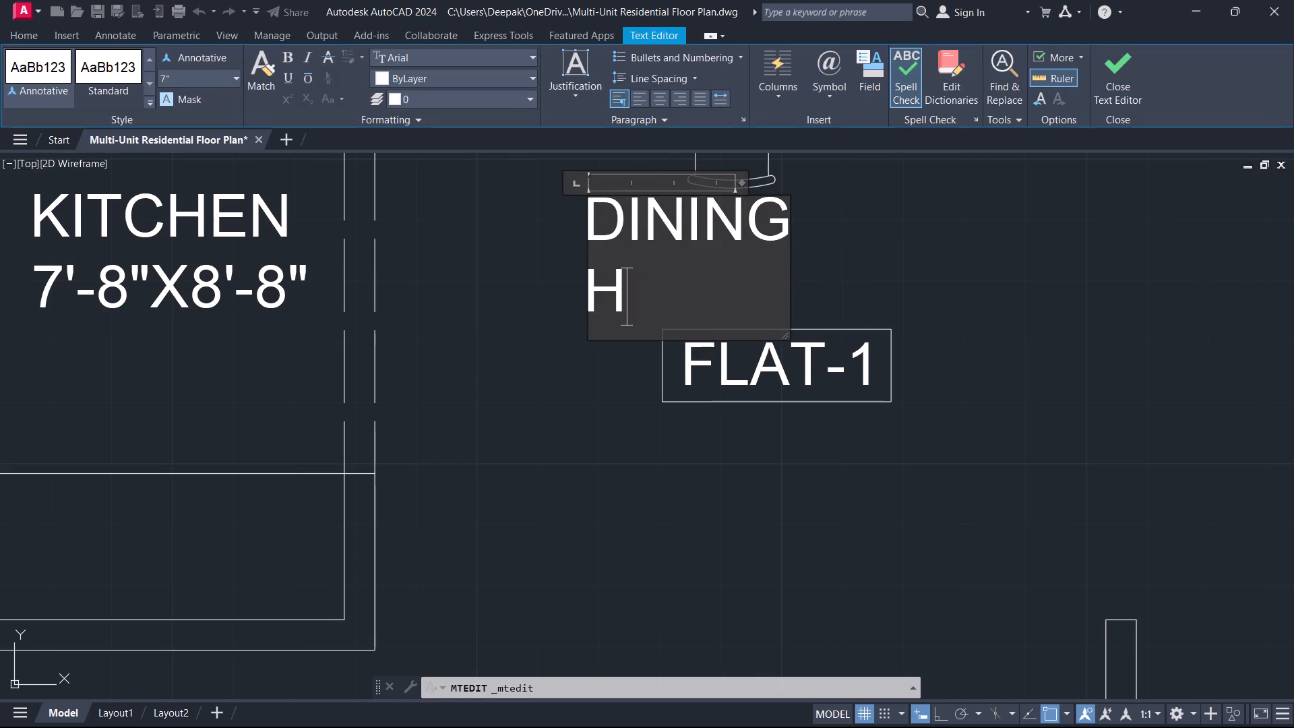
{"action": "key", "text": "a"}
{"action": "type", "text": "LL"}
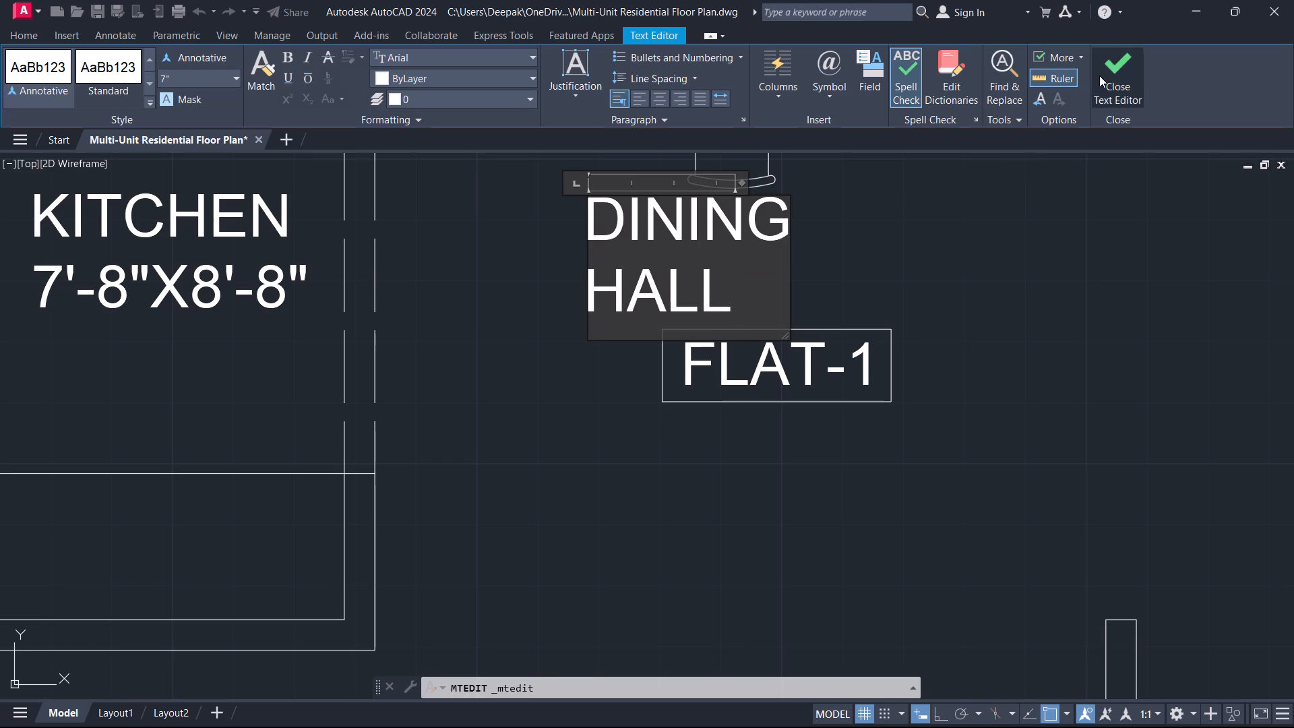
{"action": "left_click", "coordinate": [1122, 61]}
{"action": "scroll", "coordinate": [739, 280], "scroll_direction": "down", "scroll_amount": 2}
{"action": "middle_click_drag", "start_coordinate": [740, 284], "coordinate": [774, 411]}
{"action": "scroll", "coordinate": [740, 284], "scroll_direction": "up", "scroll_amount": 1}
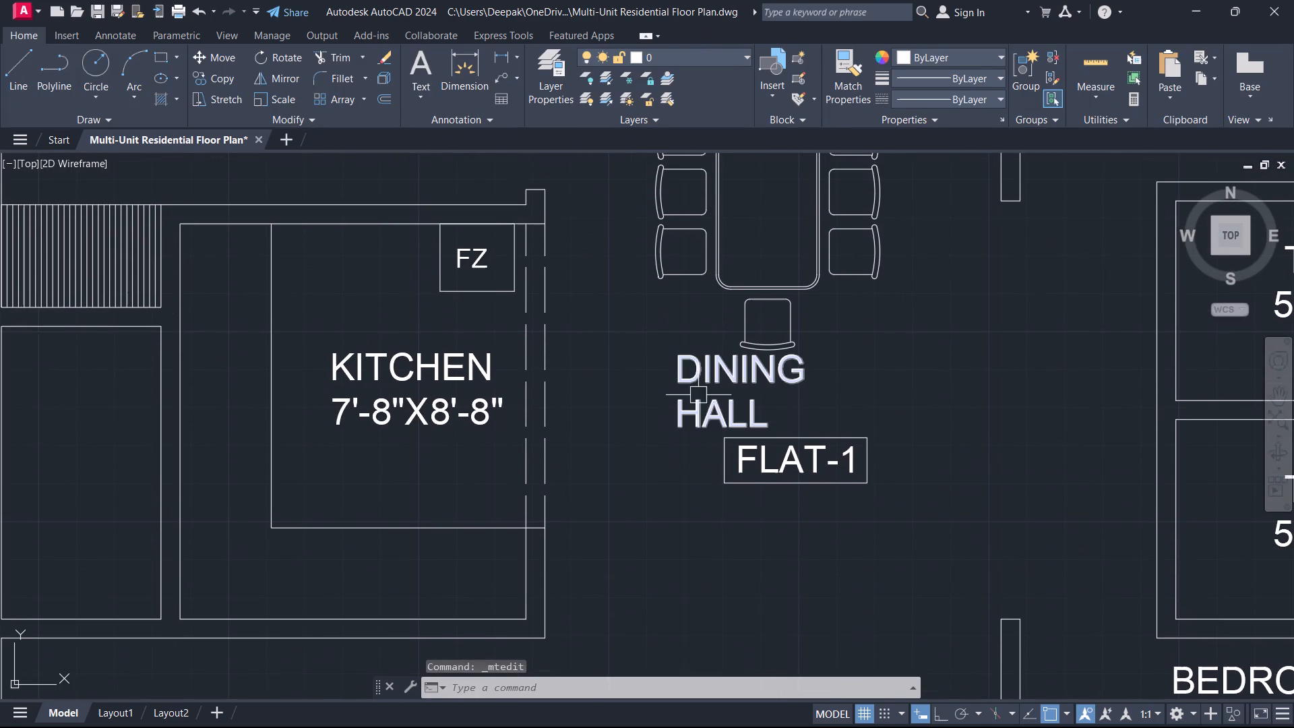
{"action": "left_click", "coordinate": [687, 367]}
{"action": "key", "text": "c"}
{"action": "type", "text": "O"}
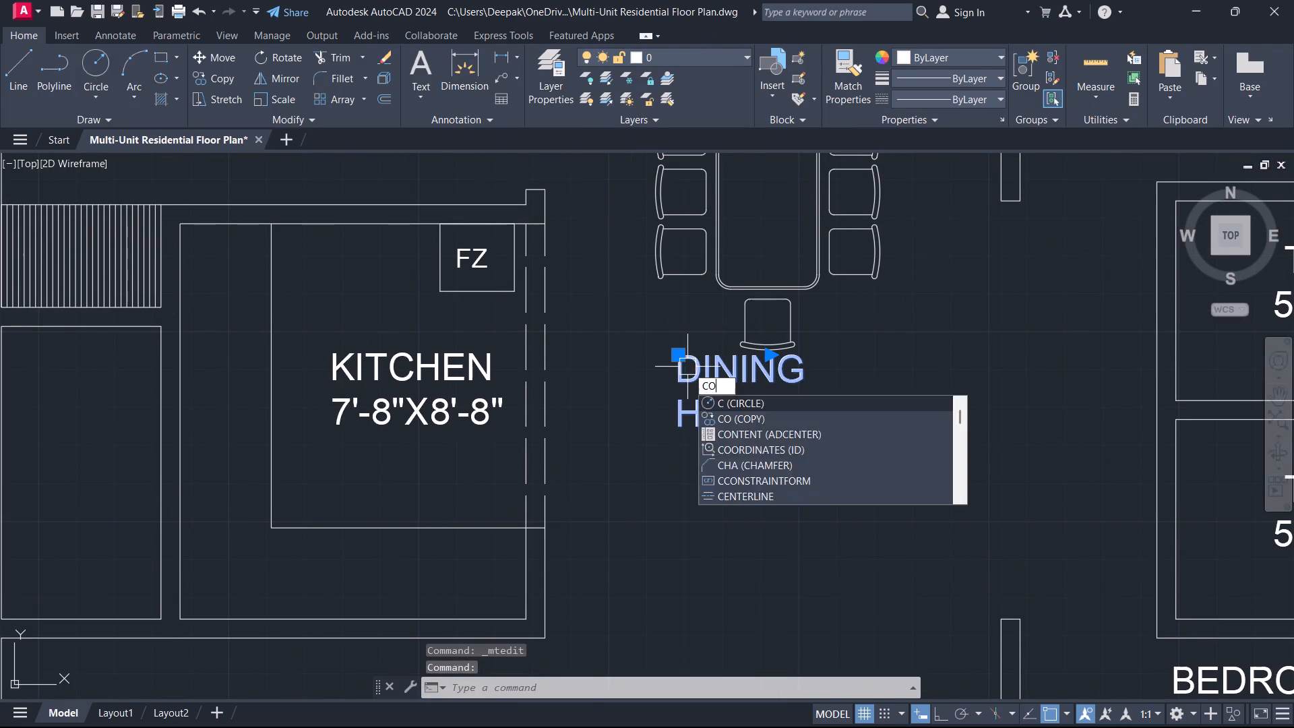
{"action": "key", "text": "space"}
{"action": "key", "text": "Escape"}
Move the DINING HALL label up onto the dining table.
{"action": "left_click", "coordinate": [687, 367]}
{"action": "type", "text": "M"}
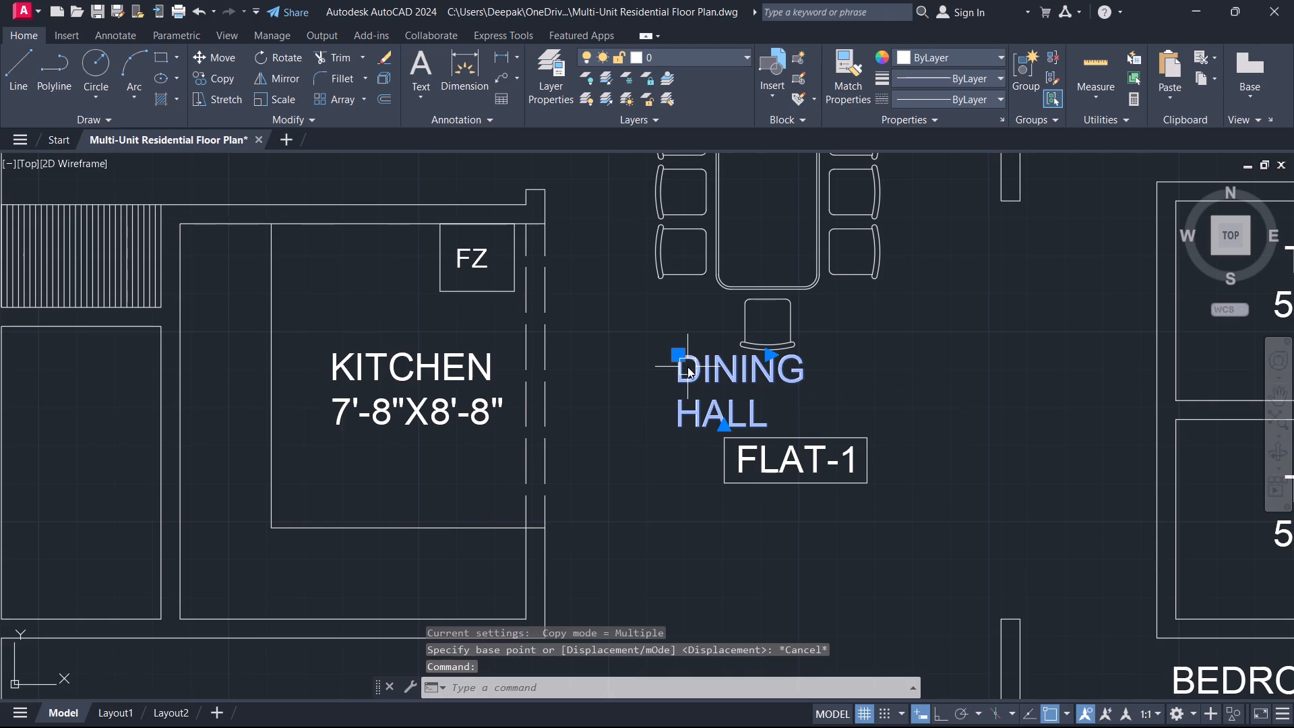
{"action": "key", "text": "space"}
{"action": "left_click", "coordinate": [688, 366]}
{"action": "middle_click_drag", "start_coordinate": [699, 197], "coordinate": [557, 425]}
{"action": "scroll", "coordinate": [565, 415], "scroll_direction": "up", "scroll_amount": 2}
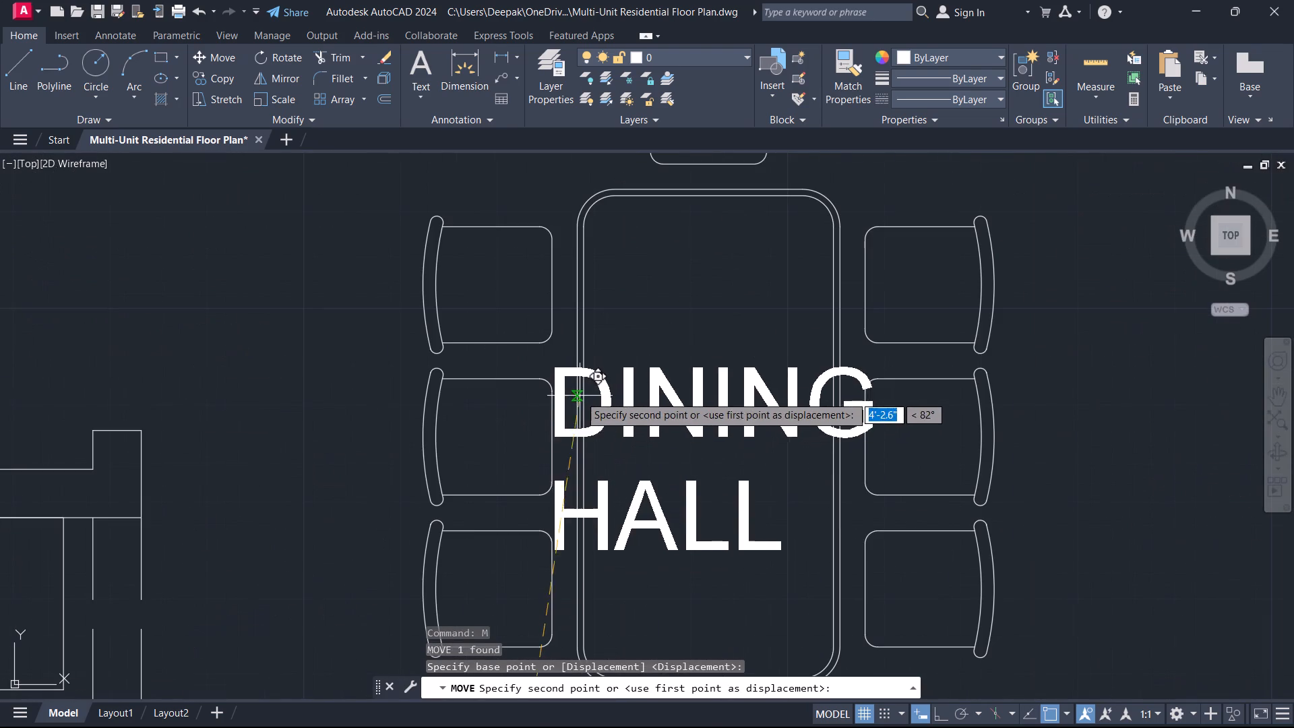
{"action": "left_click", "coordinate": [602, 377]}
{"action": "key", "text": "Escape"}
Scale up the dining table set so that the DINING HALL label fits across the tabletop.
{"action": "left_click", "coordinate": [630, 294]}
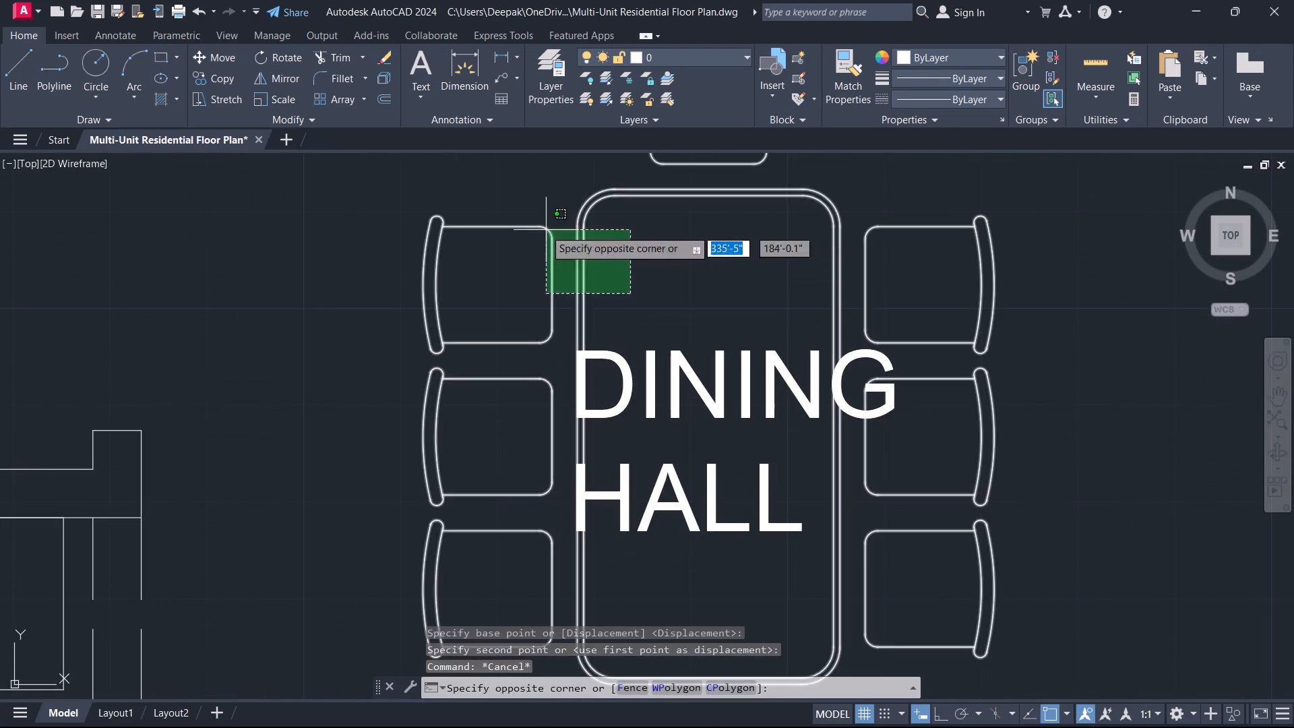
{"action": "left_click", "coordinate": [545, 229]}
{"action": "scroll", "coordinate": [560, 246], "scroll_direction": "down", "scroll_amount": 4}
{"action": "scroll", "coordinate": [571, 276], "scroll_direction": "up", "scroll_amount": 1}
{"action": "type", "text": "SC"}
{"action": "key", "text": "space"}
{"action": "scroll", "coordinate": [573, 285], "scroll_direction": "up", "scroll_amount": 1}
{"action": "left_click", "coordinate": [596, 299]}
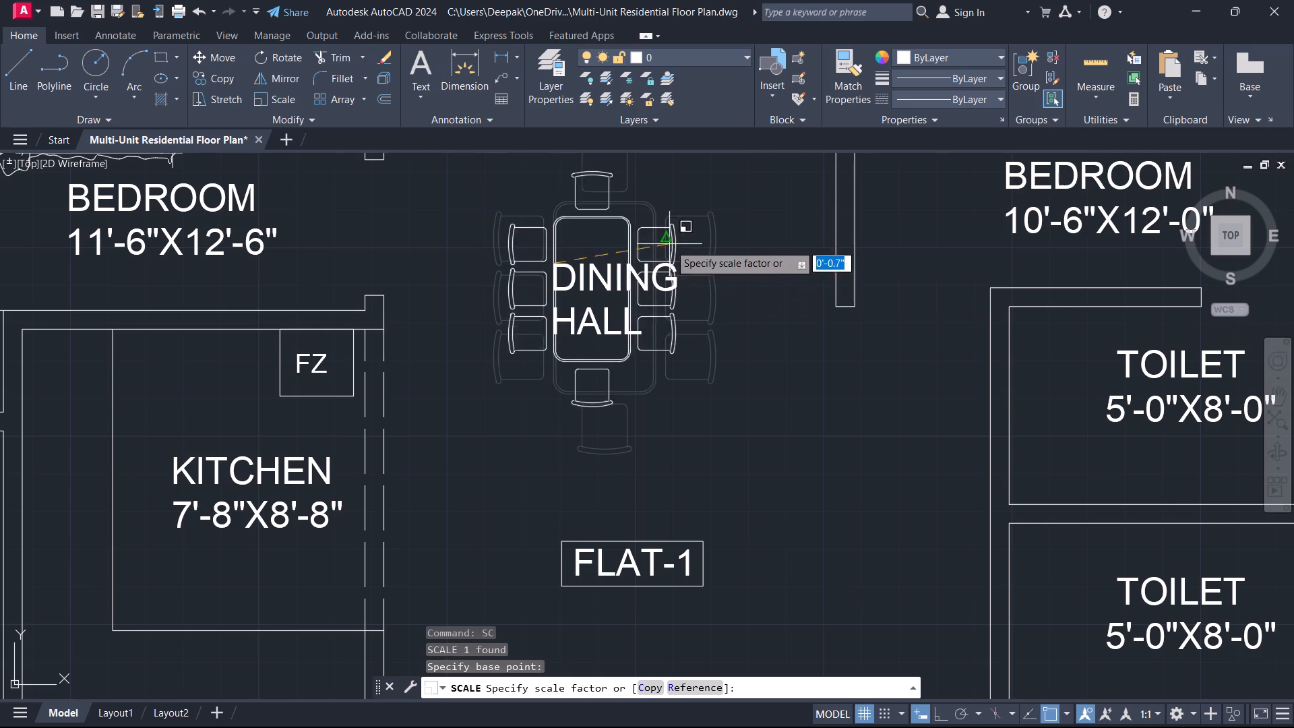
{"action": "left_click", "coordinate": [753, 257]}
{"action": "key", "text": "Escape"}
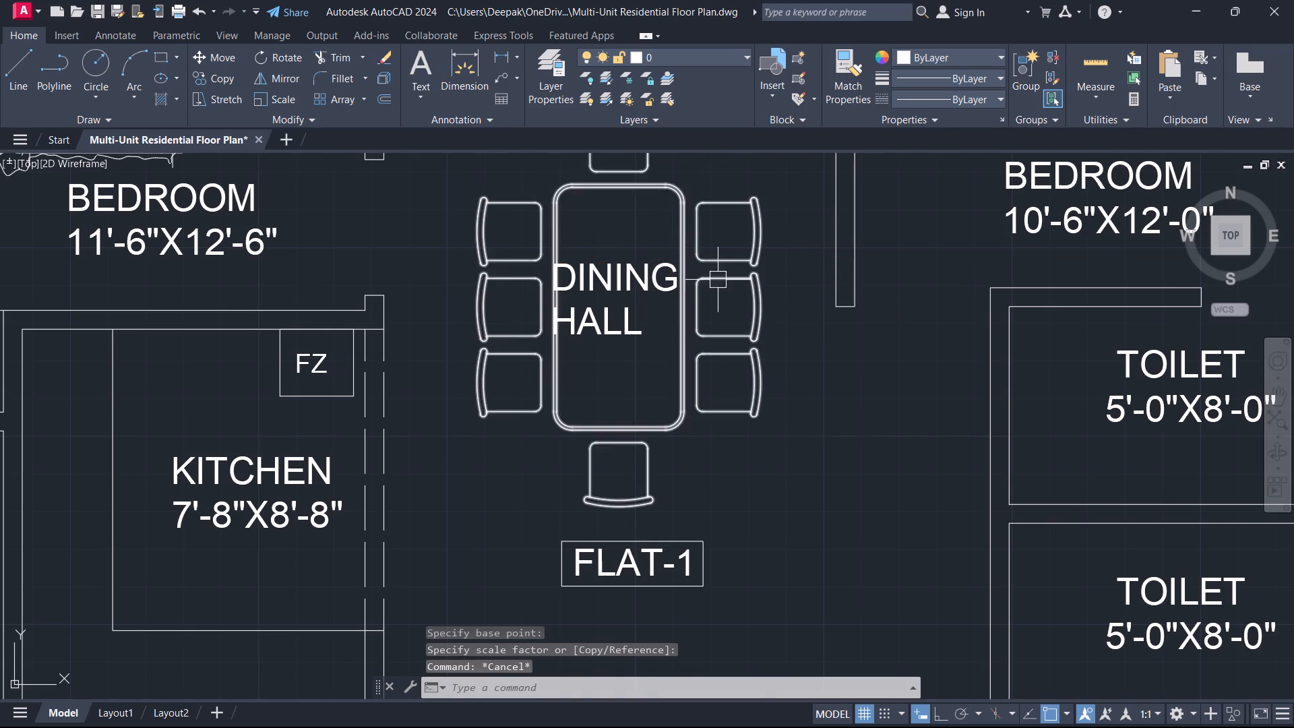
Move the enlarged dining table set about 1.7" to the left to align it around the DINING HALL label.
{"action": "left_click", "coordinate": [707, 294]}
{"action": "left_click", "coordinate": [685, 305]}
{"action": "key", "text": "m"}
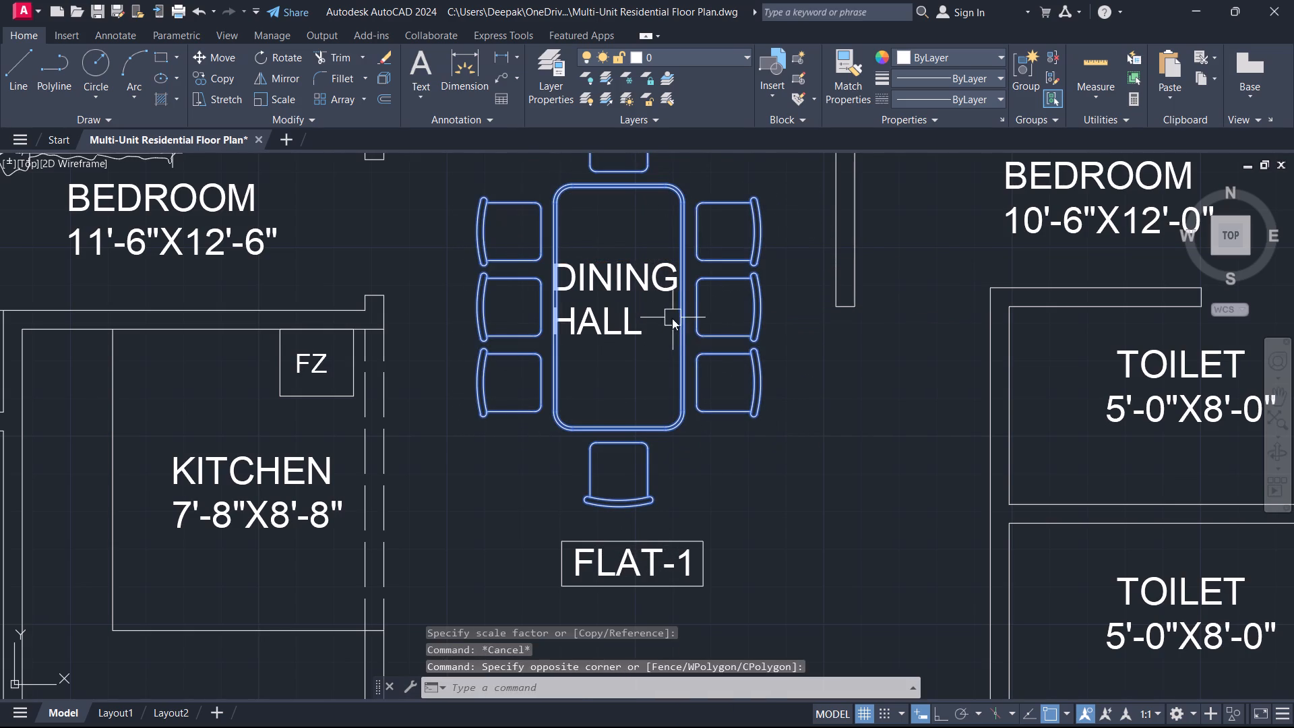
{"action": "key", "text": "space"}
{"action": "scroll", "coordinate": [672, 318], "scroll_direction": "up", "scroll_amount": 2}
{"action": "left_click", "coordinate": [679, 333]}
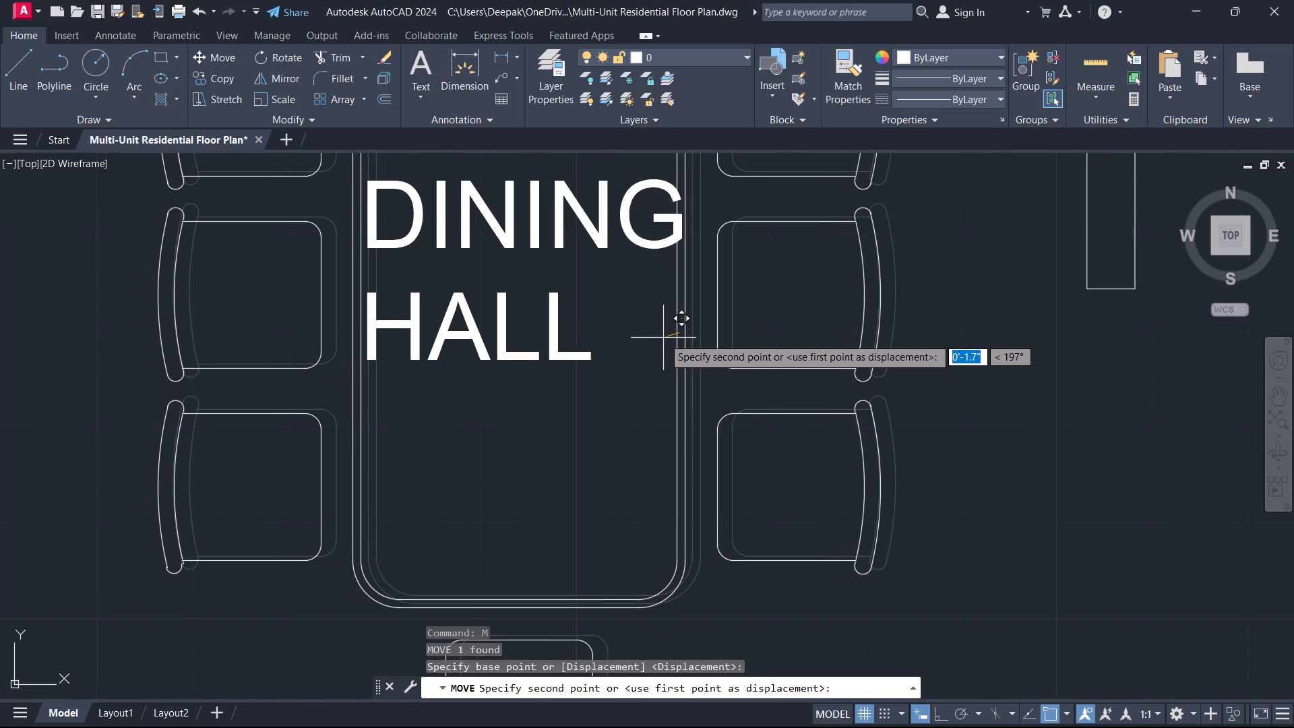
{"action": "left_click", "coordinate": [664, 338]}
{"action": "key", "text": "Escape"}
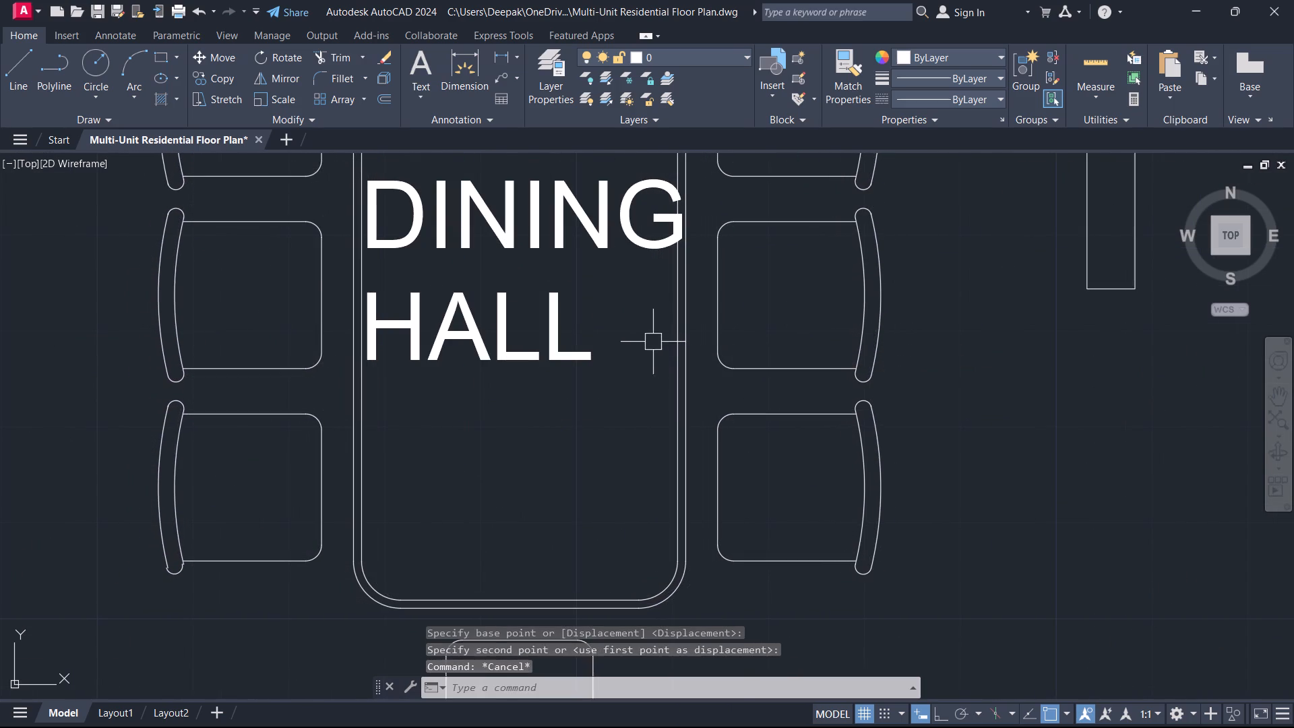
Examine the floor plan around the kitchen, living area, lower bedroom and staircase for rooms that still need labels.
{"action": "scroll", "coordinate": [615, 350], "scroll_direction": "down", "scroll_amount": 3}
{"action": "middle_click_drag", "start_coordinate": [617, 355], "coordinate": [679, 336]}
{"action": "scroll", "coordinate": [680, 335], "scroll_direction": "up", "scroll_amount": 1}
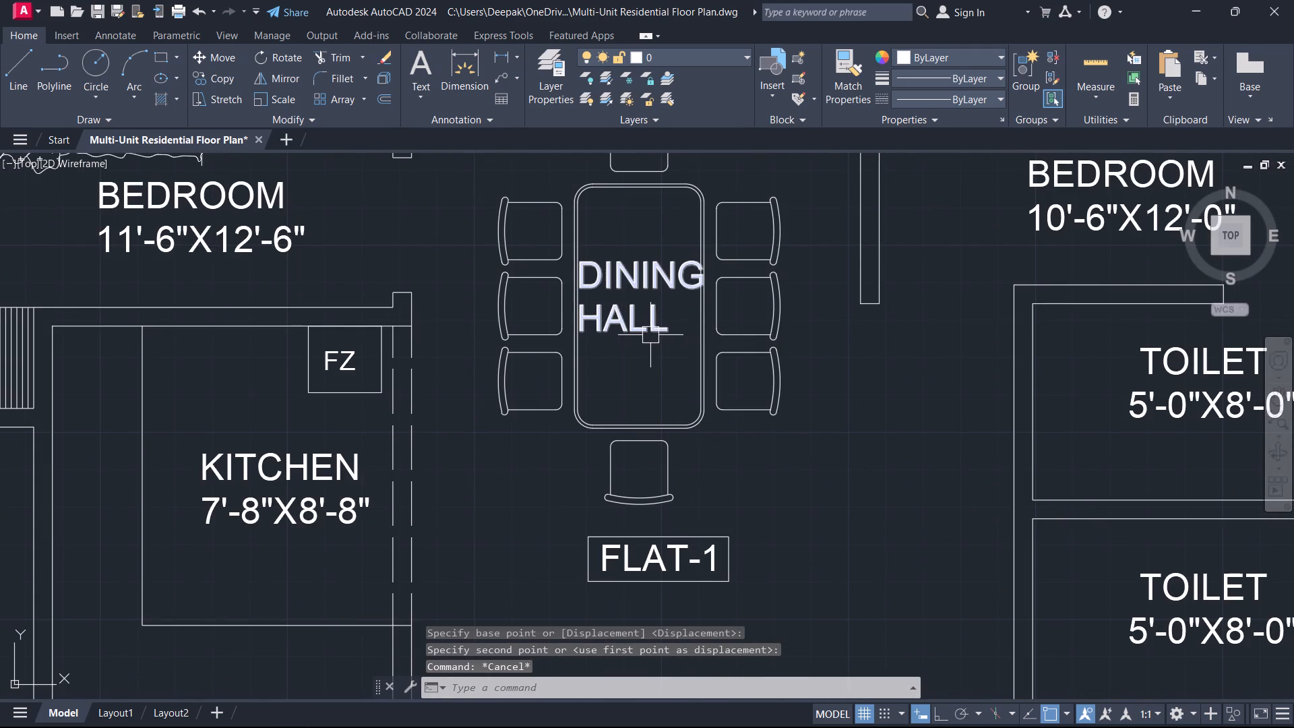
{"action": "scroll", "coordinate": [648, 336], "scroll_direction": "down", "scroll_amount": 2}
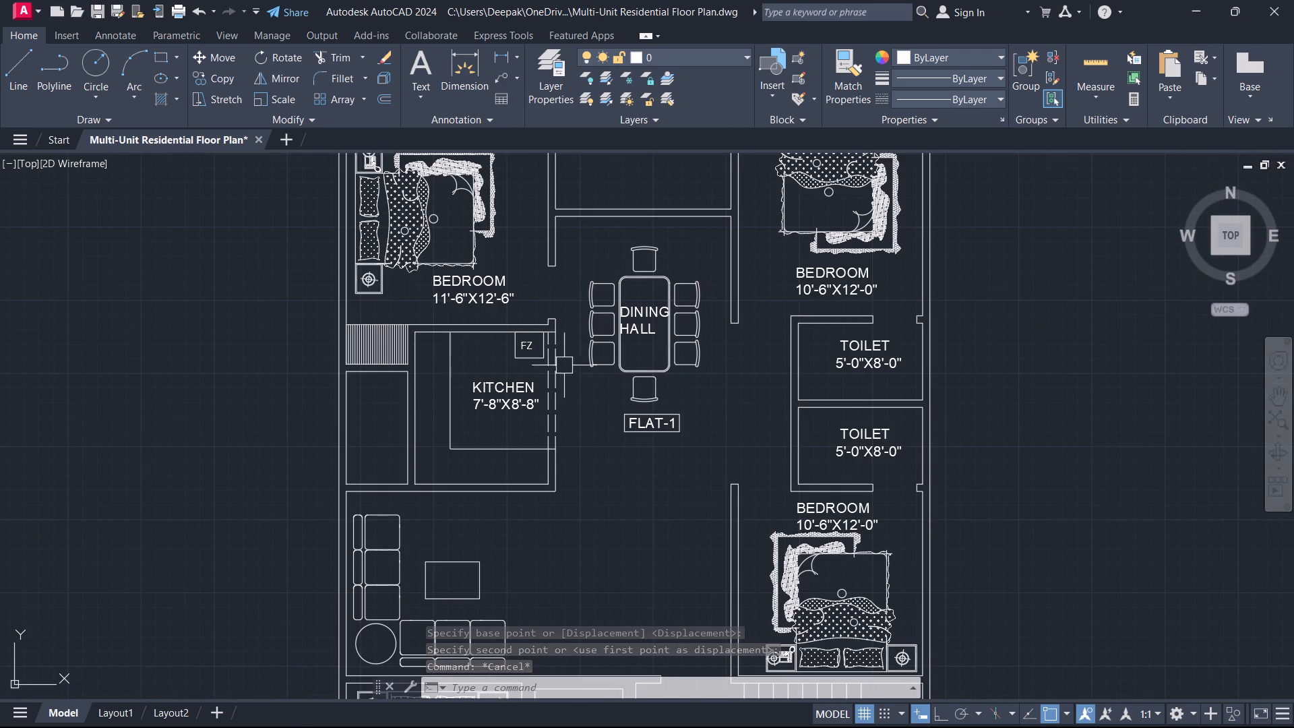
{"action": "middle_click_drag", "start_coordinate": [571, 490], "coordinate": [625, 377]}
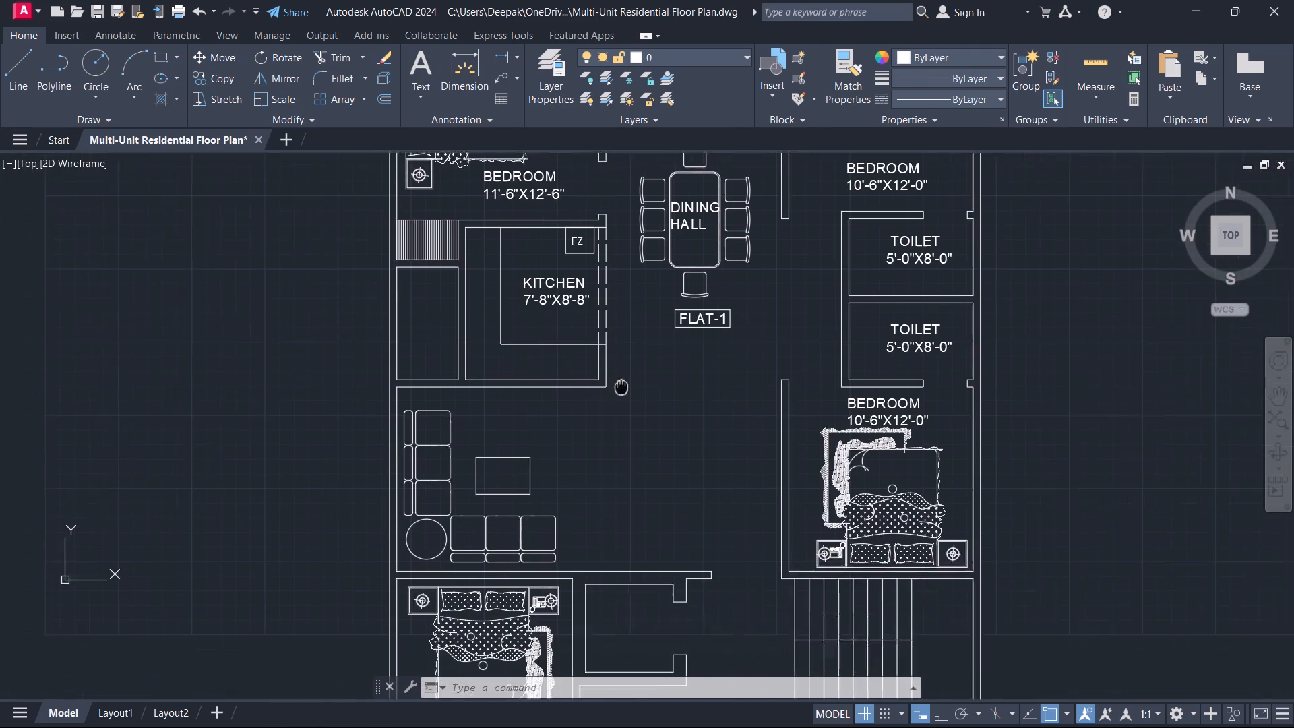
{"action": "middle_click_drag", "start_coordinate": [625, 377], "coordinate": [628, 369]}
{"action": "middle_click_drag", "start_coordinate": [582, 425], "coordinate": [604, 419]}
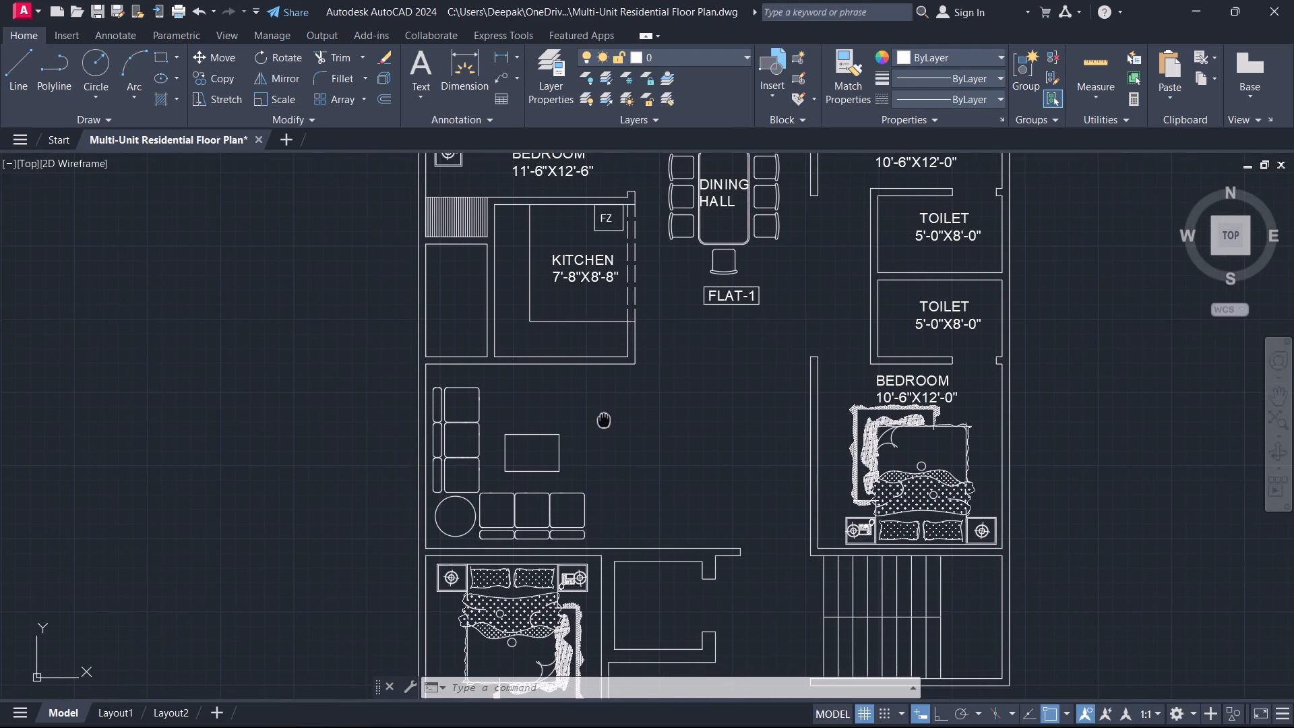
{"action": "middle_click_drag", "start_coordinate": [604, 419], "coordinate": [605, 419]}
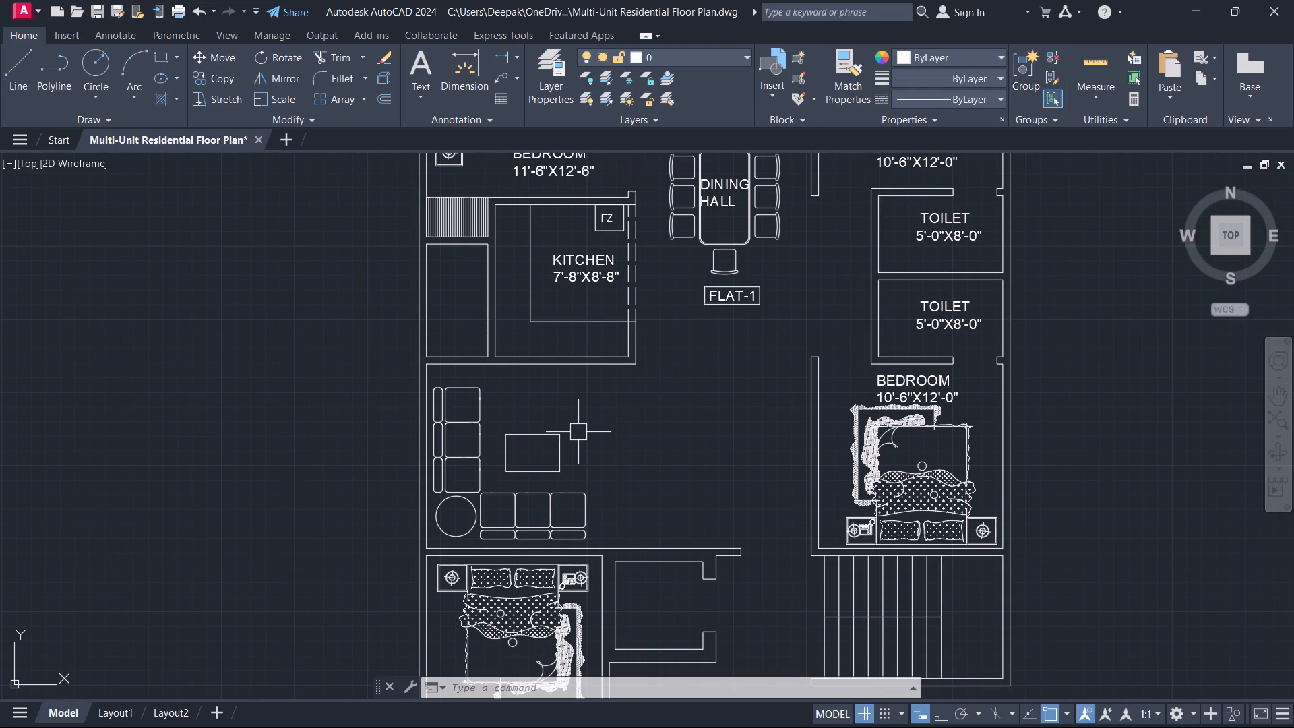
{"action": "middle_click_drag", "start_coordinate": [587, 441], "coordinate": [607, 394]}
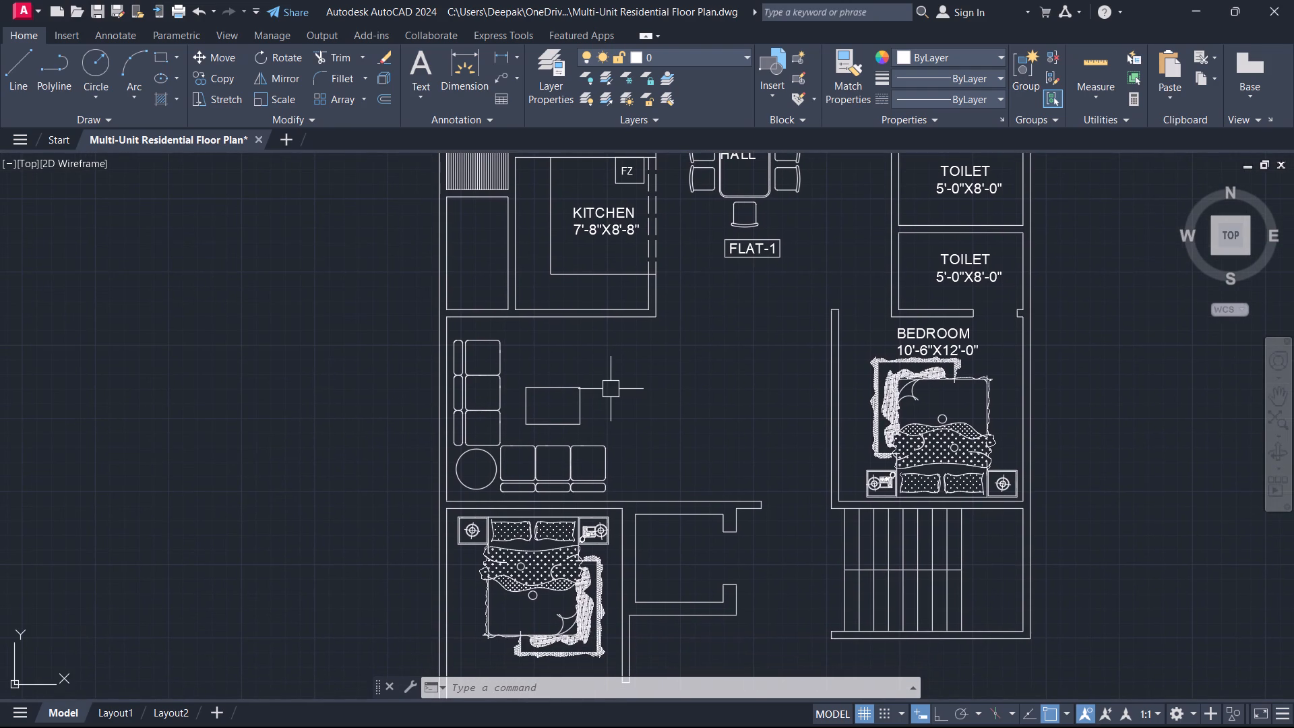
{"action": "scroll", "coordinate": [682, 351], "scroll_direction": "down", "scroll_amount": 2}
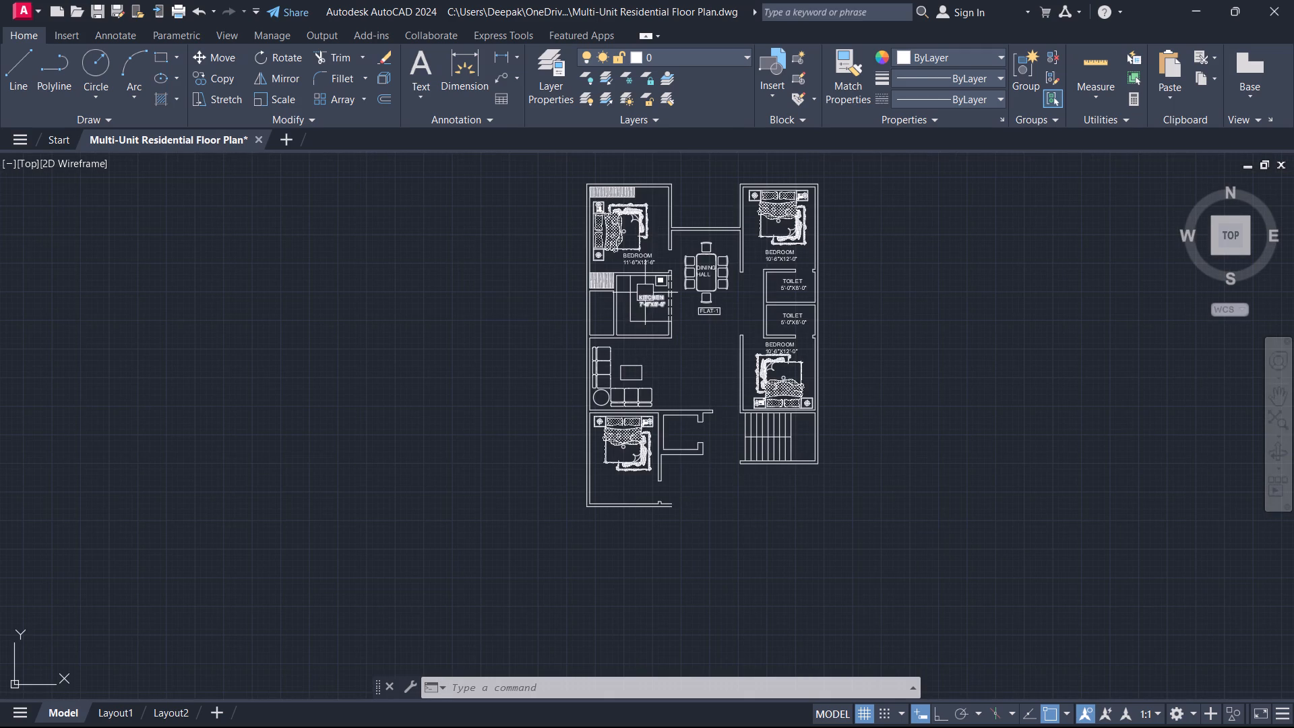
{"action": "scroll", "coordinate": [720, 350], "scroll_direction": "up", "scroll_amount": 1}
{"action": "middle_click_drag", "start_coordinate": [720, 350], "coordinate": [749, 322]}
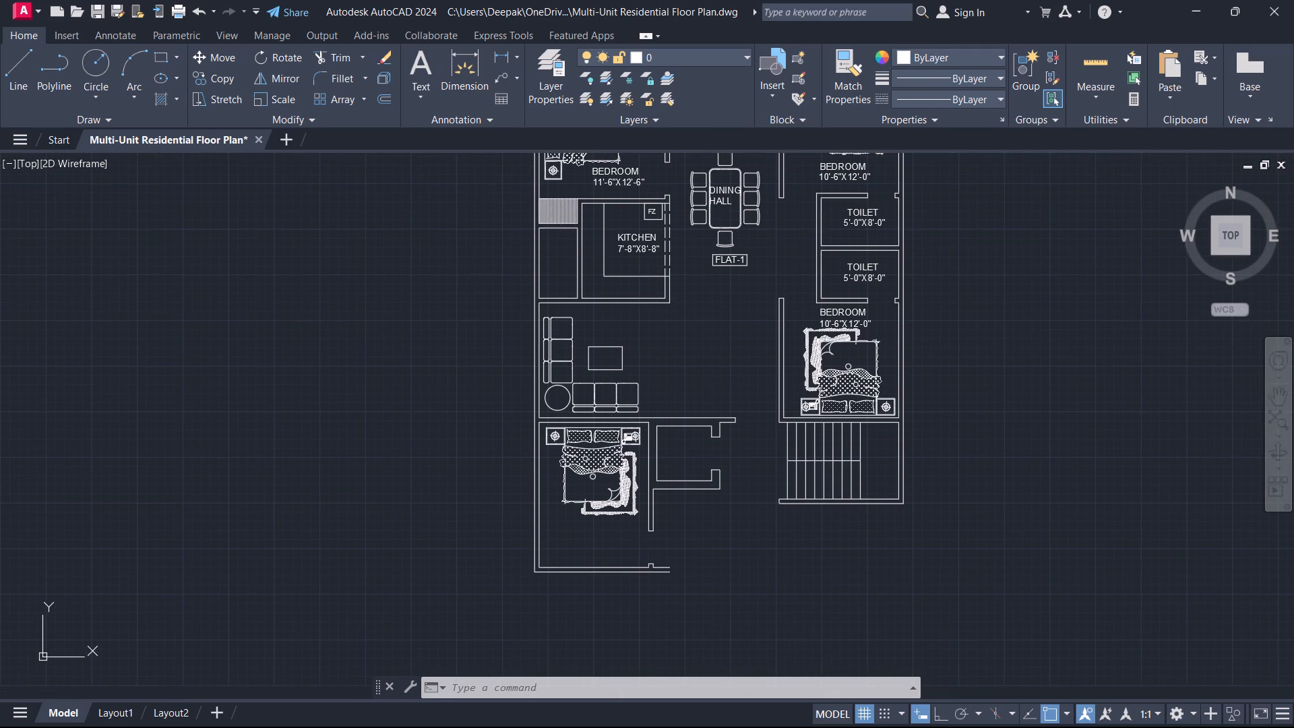
{"action": "scroll", "coordinate": [749, 322], "scroll_direction": "up", "scroll_amount": 1}
{"action": "scroll", "coordinate": [751, 326], "scroll_direction": "down", "scroll_amount": 1}
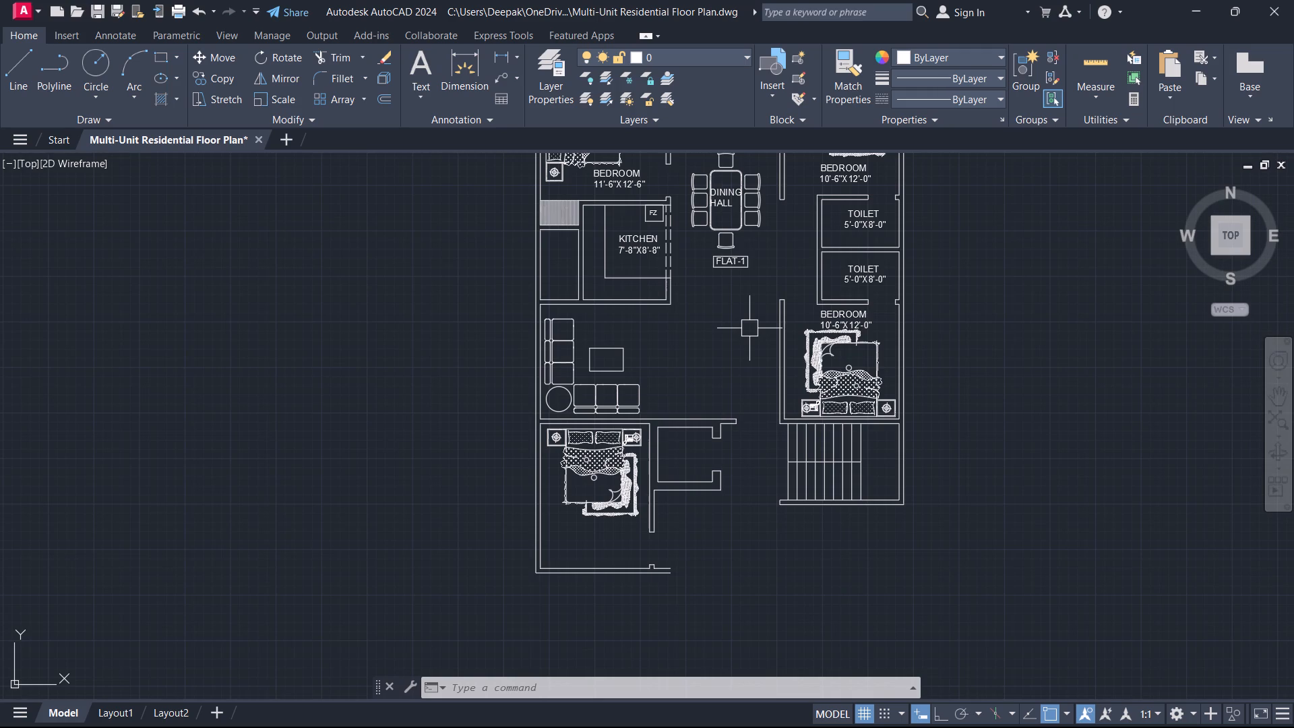
{"action": "scroll", "coordinate": [671, 446], "scroll_direction": "up", "scroll_amount": 1}
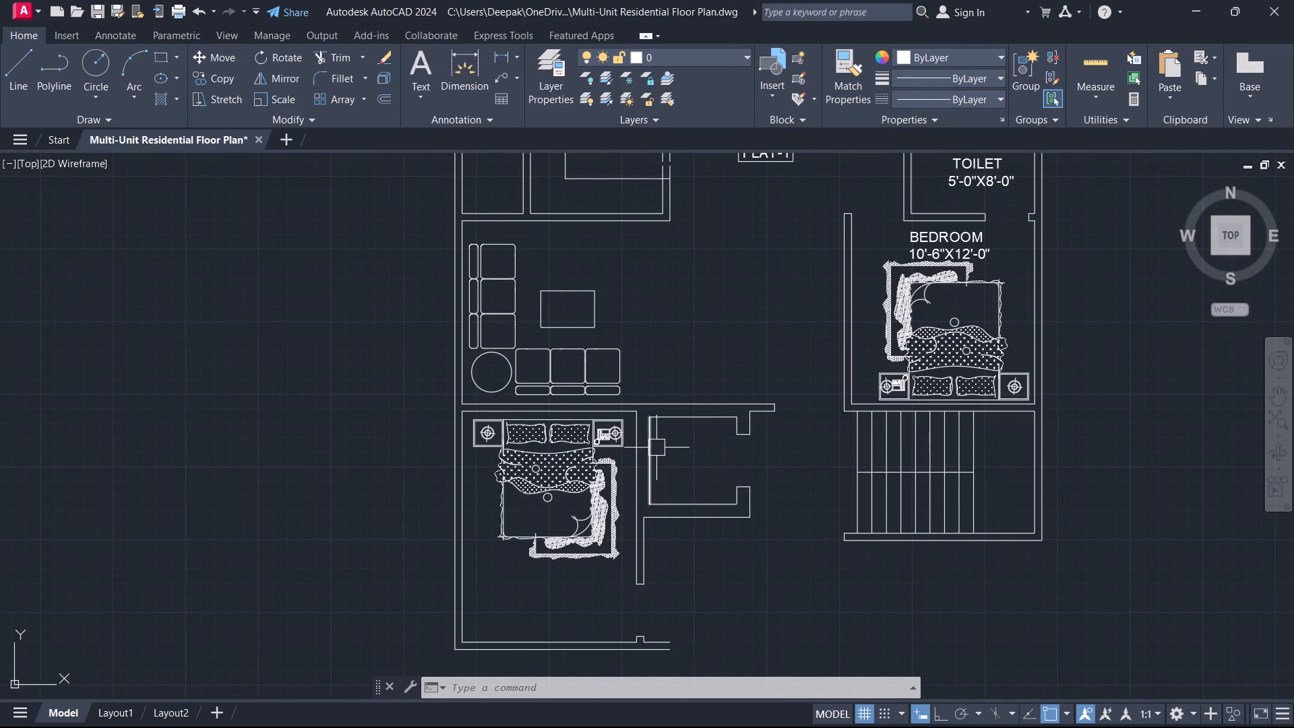
Copy the 11'-6"X12'-6" BEDROOM label into the lower bedroom, placing it just below the bed.
{"action": "scroll", "coordinate": [570, 520], "scroll_direction": "down", "scroll_amount": 2}
{"action": "scroll", "coordinate": [578, 402], "scroll_direction": "up", "scroll_amount": 2}
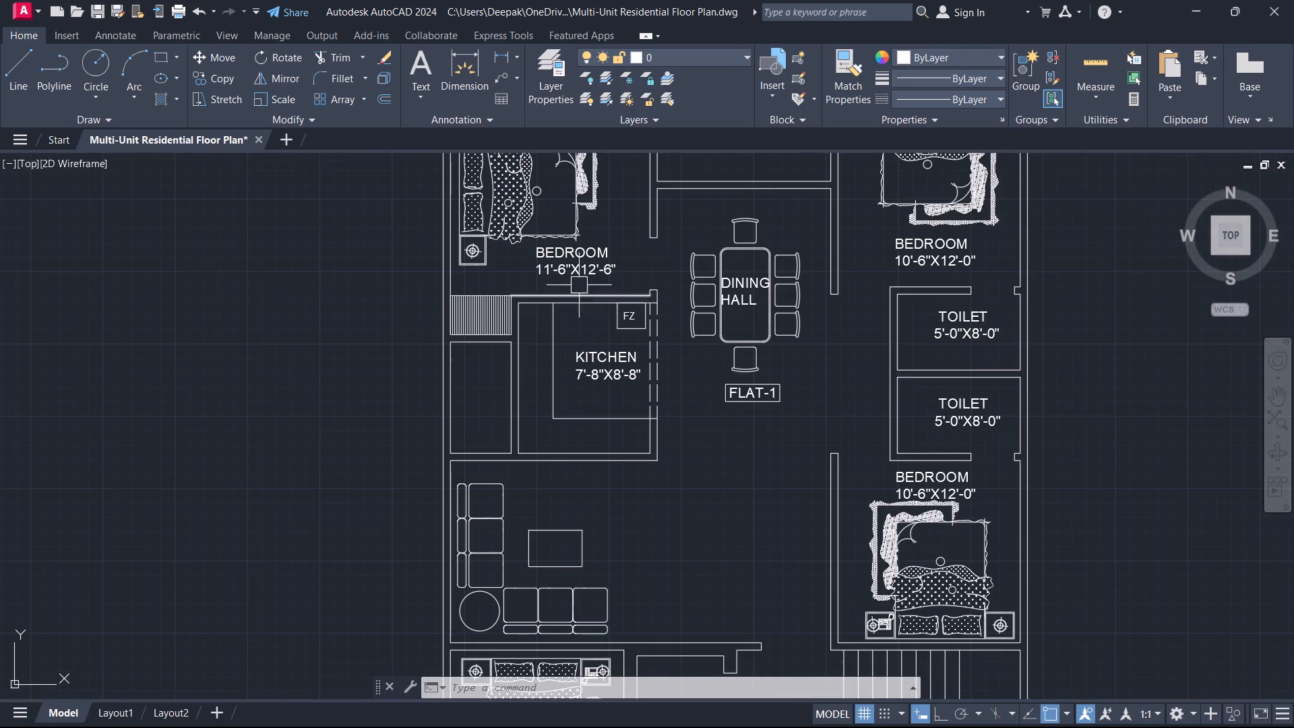
{"action": "left_click", "coordinate": [584, 275]}
{"action": "type", "text": "CO"}
{"action": "key", "text": "space"}
{"action": "left_click", "coordinate": [584, 275]}
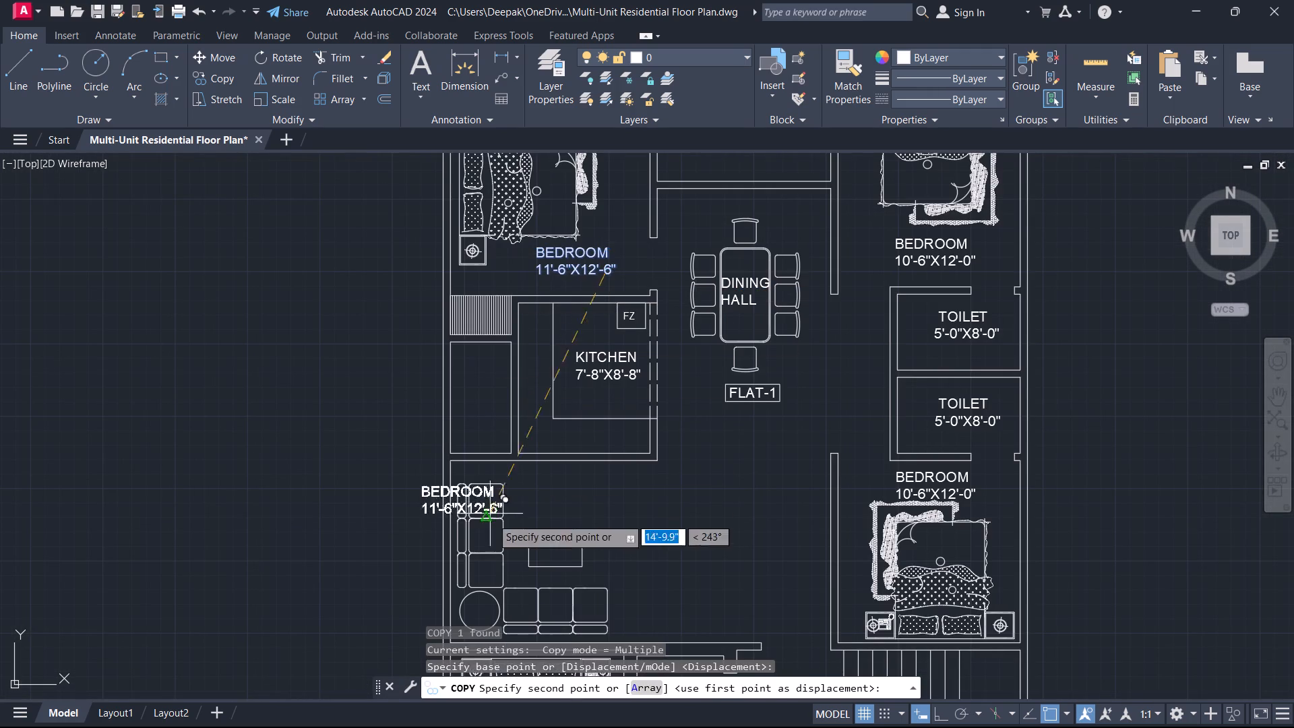
{"action": "middle_click_drag", "start_coordinate": [548, 519], "coordinate": [599, 281]}
{"action": "scroll", "coordinate": [615, 522], "scroll_direction": "up", "scroll_amount": 1}
{"action": "middle_click_drag", "start_coordinate": [613, 545], "coordinate": [626, 285]}
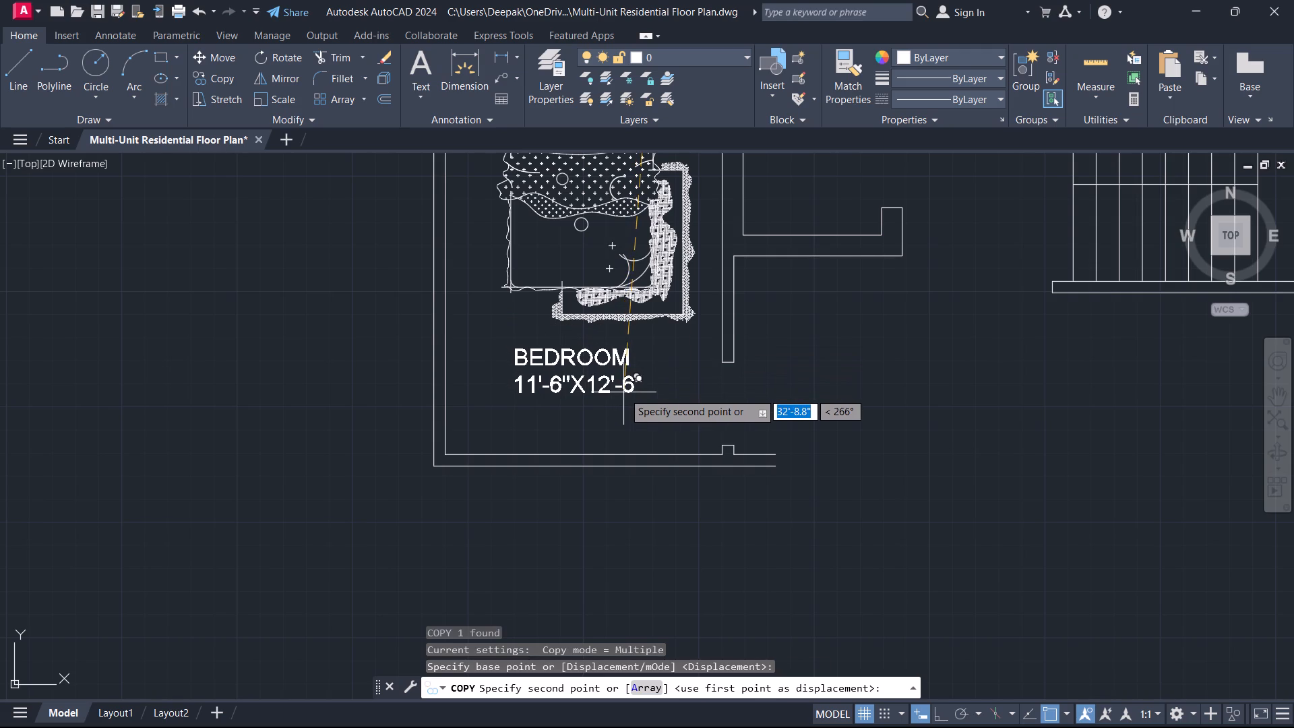
{"action": "left_click", "coordinate": [624, 393]}
{"action": "key", "text": "Escape"}
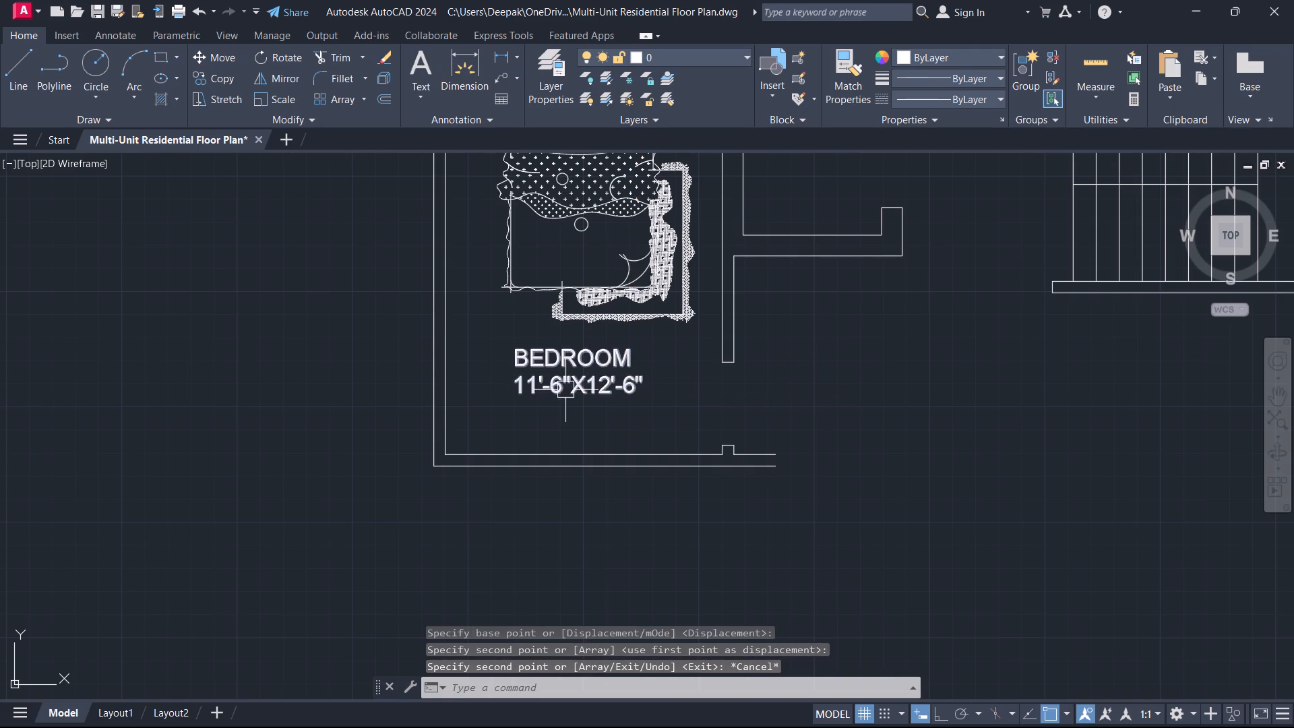
Change the size in the lower bedroom's copied label to 10'-0"X13'-3".
{"action": "double_click", "coordinate": [565, 388]}
{"action": "key", "text": "BackSpace"}
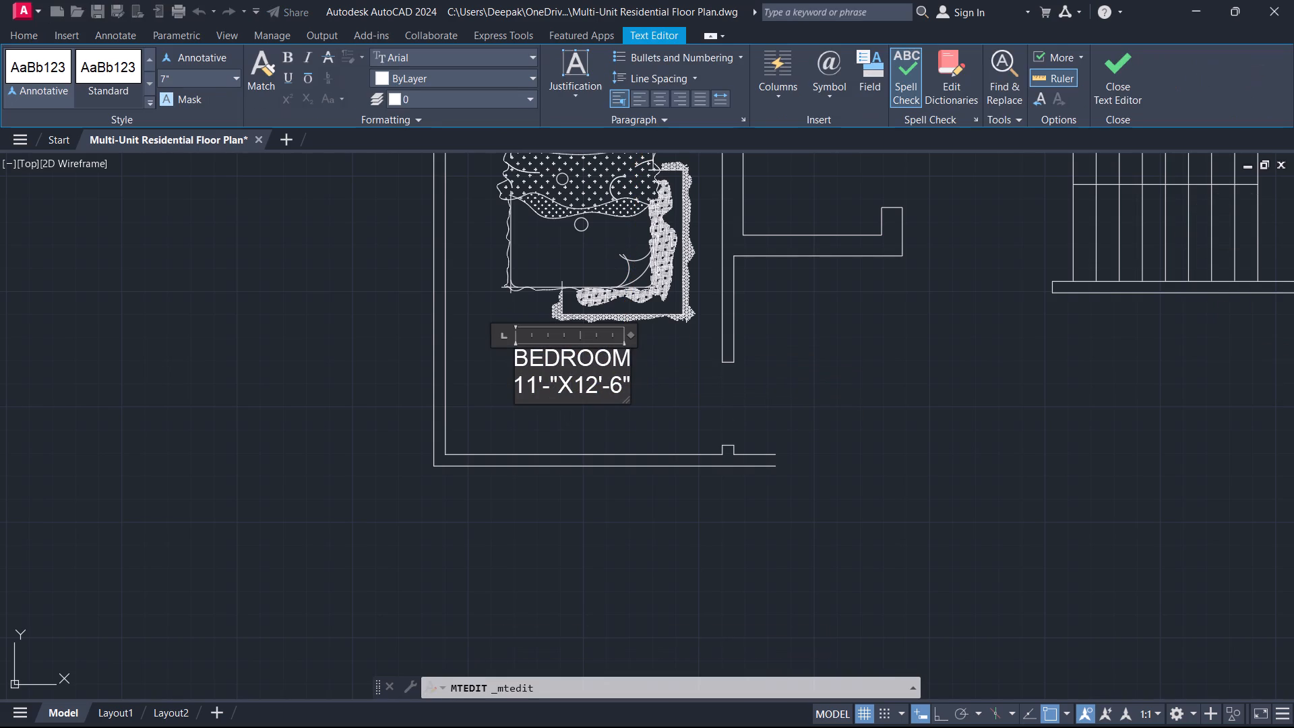
{"action": "key", "text": "0"}
{"action": "key", "text": "Left"}
{"action": "key", "text": "Left"}
{"action": "key", "text": "Left"}
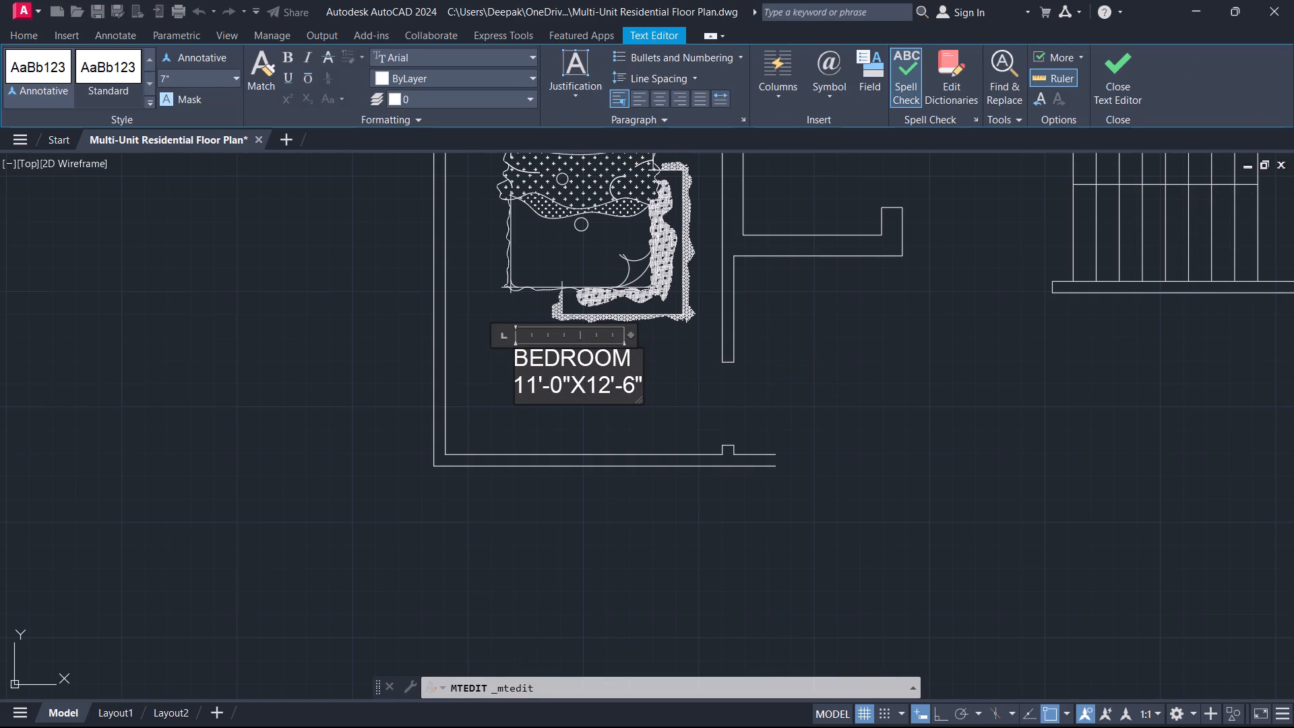
{"action": "key", "text": "BackSpace"}
{"action": "key", "text": "0"}
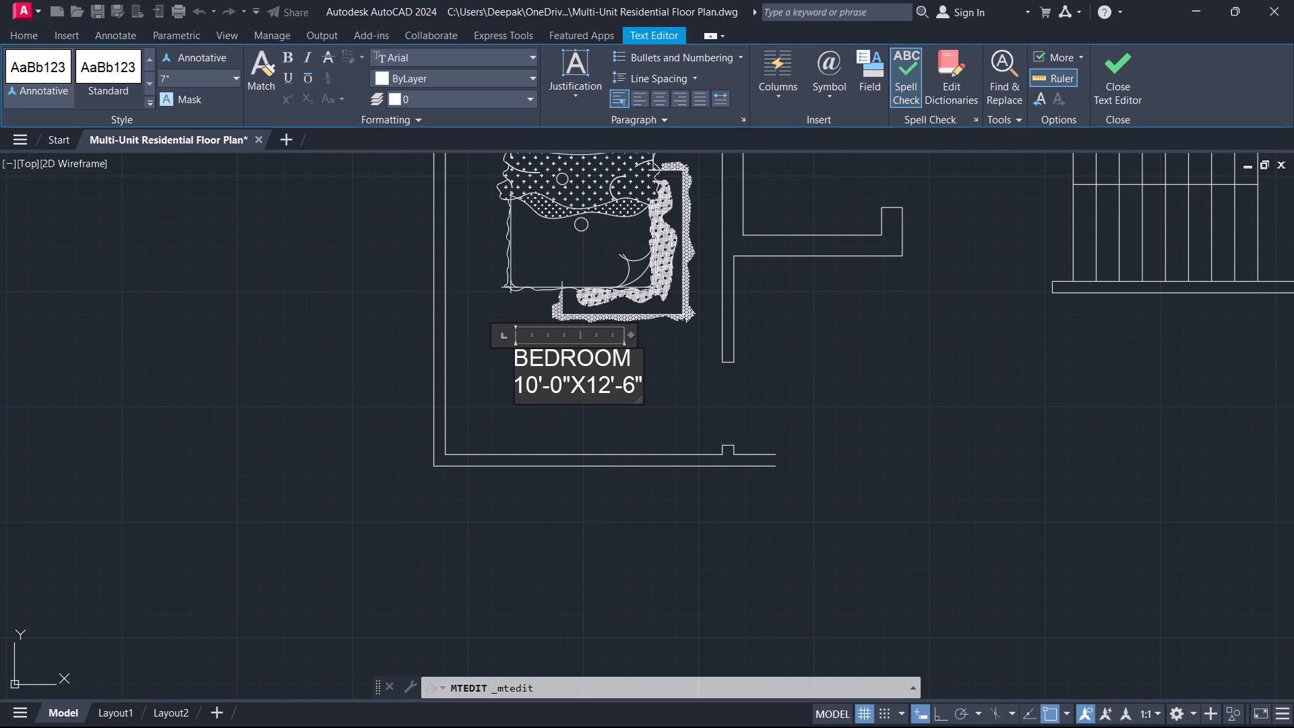
{"action": "left_click", "coordinate": [609, 380]}
{"action": "key", "text": "BackSpace"}
{"action": "key", "text": "3"}
{"action": "key", "text": "Right"}
{"action": "key", "text": "Right"}
{"action": "key", "text": "Right"}
{"action": "key", "text": "BackSpace"}
{"action": "key", "text": "3"}
{"action": "left_click", "coordinate": [1103, 88]}
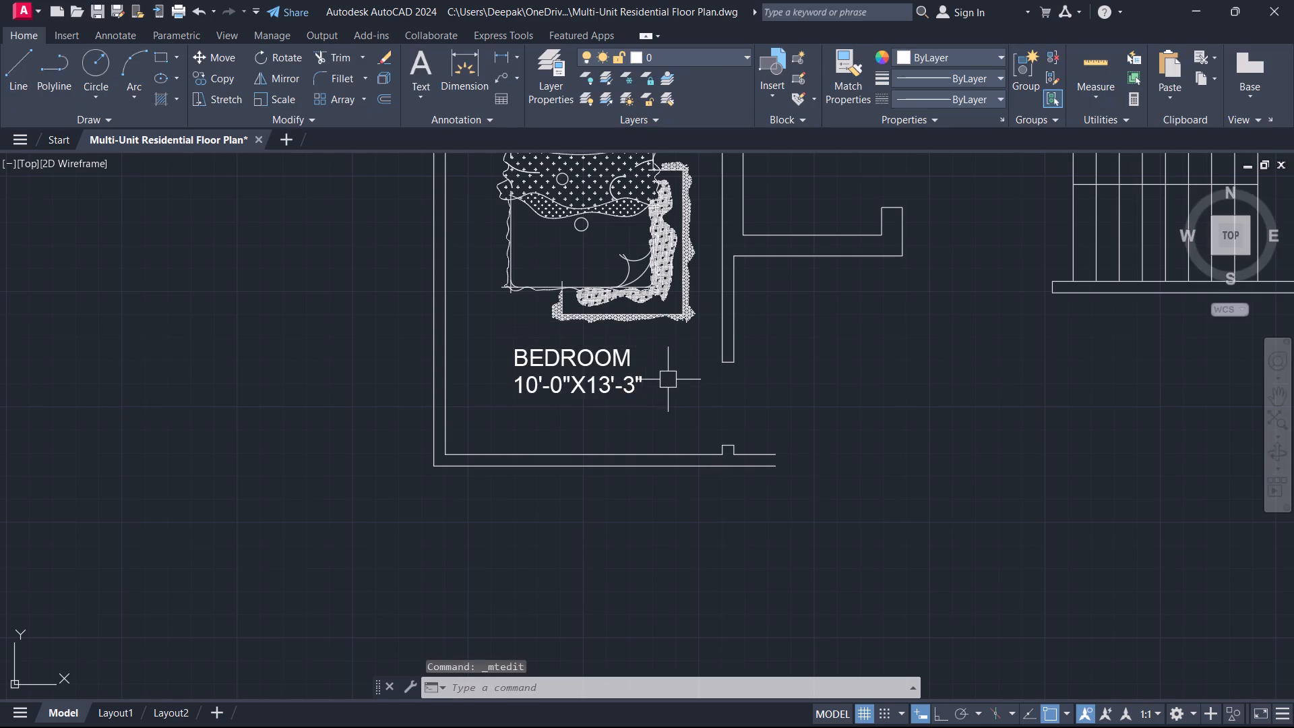
Offset the outer wall line below the staircase downward by 11'9".
{"action": "scroll", "coordinate": [667, 380], "scroll_direction": "down", "scroll_amount": 2}
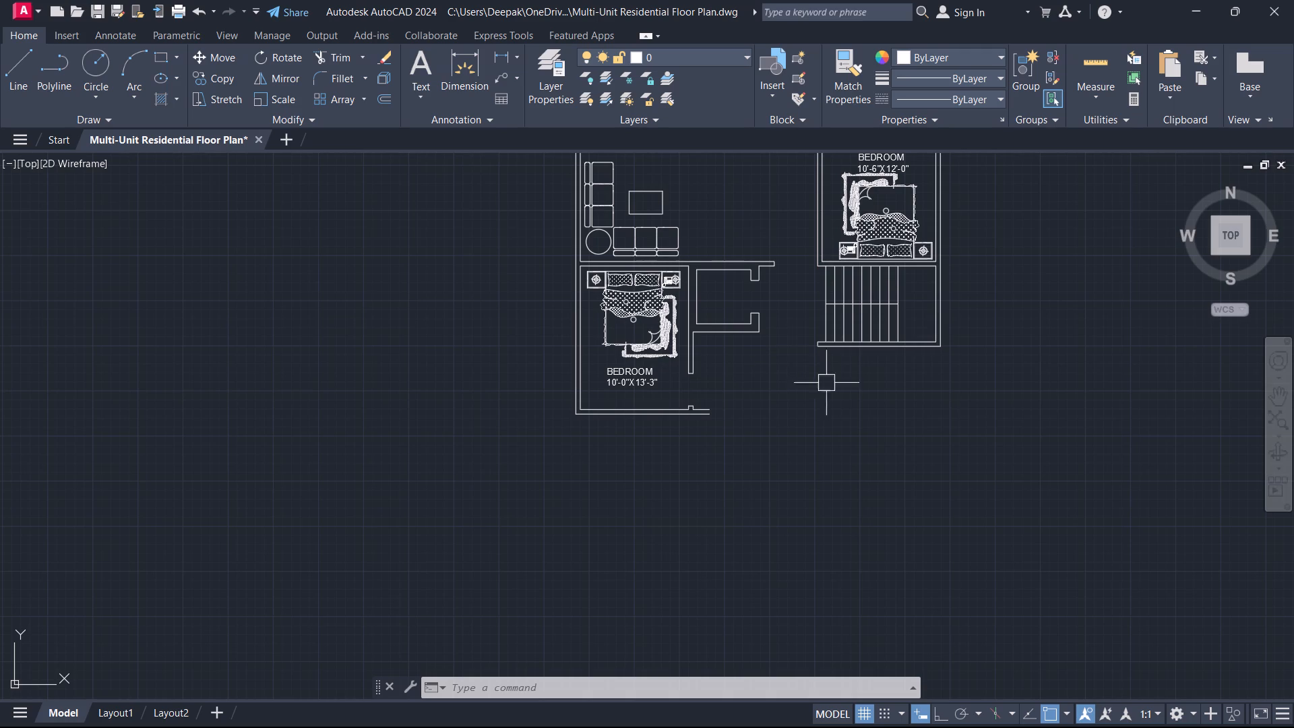
{"action": "type", "text": "O"}
{"action": "key", "text": "space"}
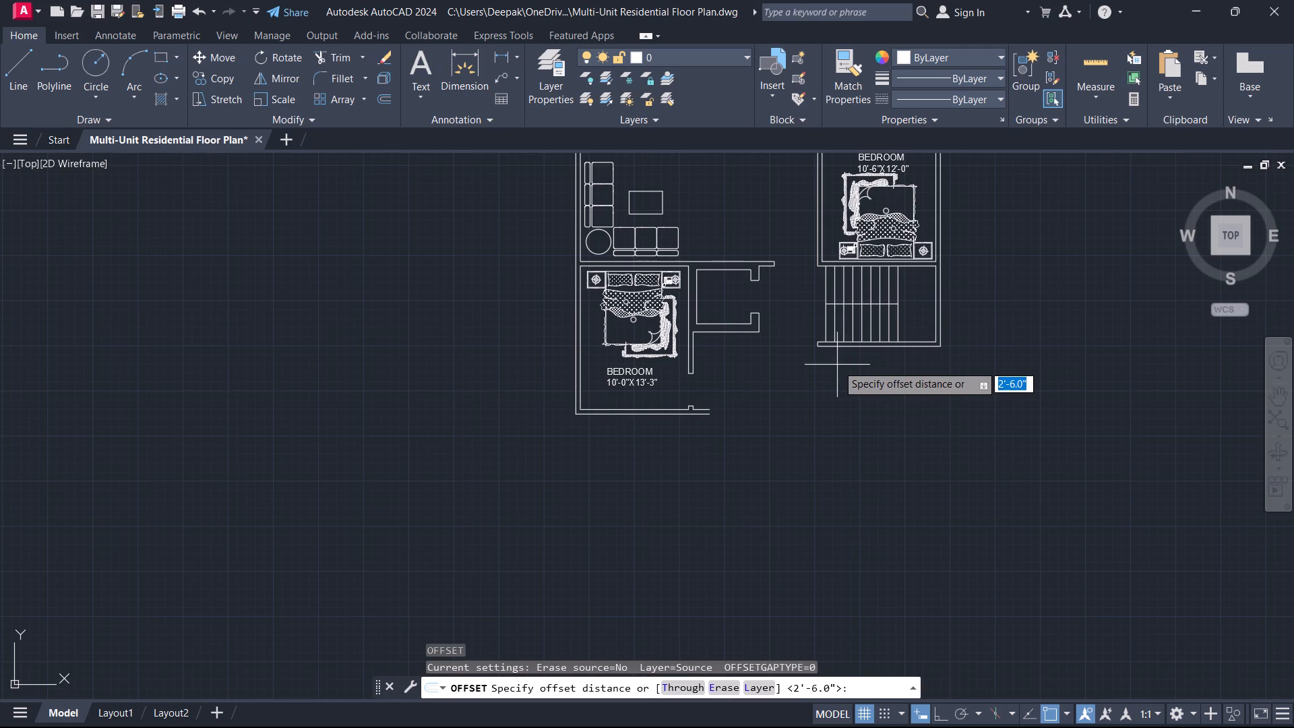
{"action": "type", "text": "11'"}
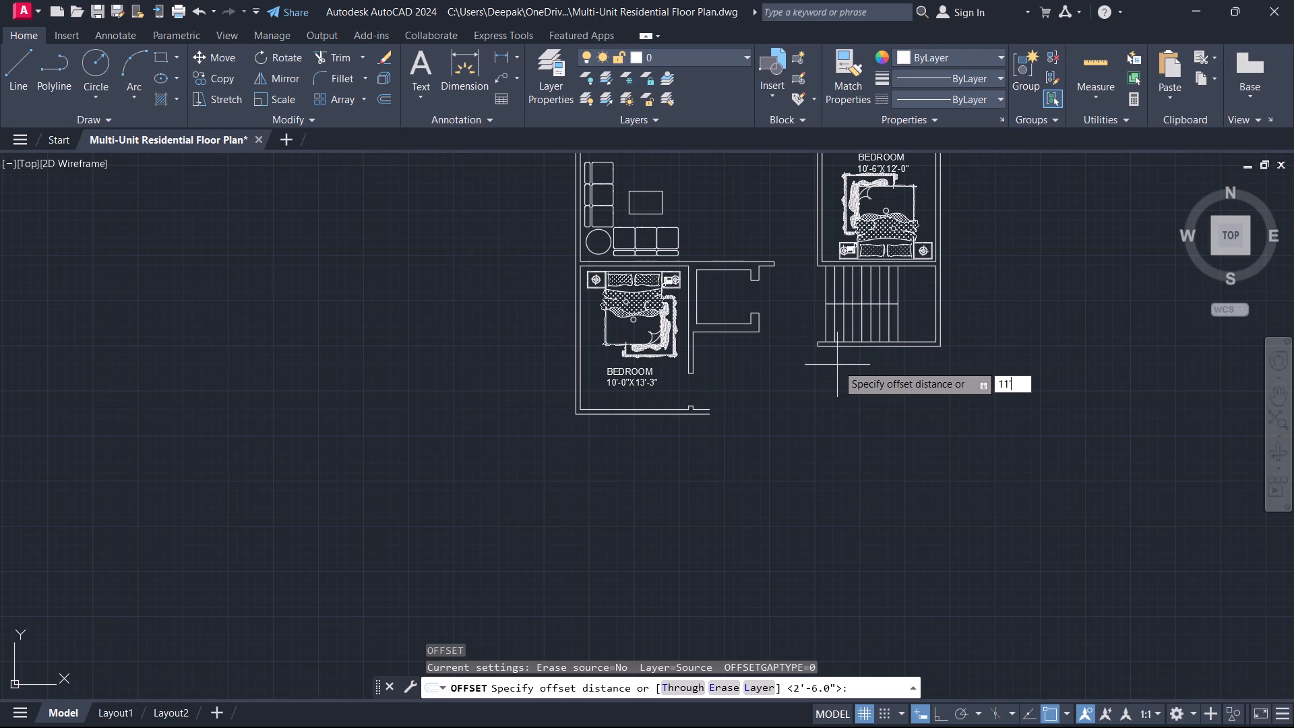
{"action": "key", "text": "9"}
{"action": "key", "text": "Return"}
{"action": "scroll", "coordinate": [834, 369], "scroll_direction": "up", "scroll_amount": 3}
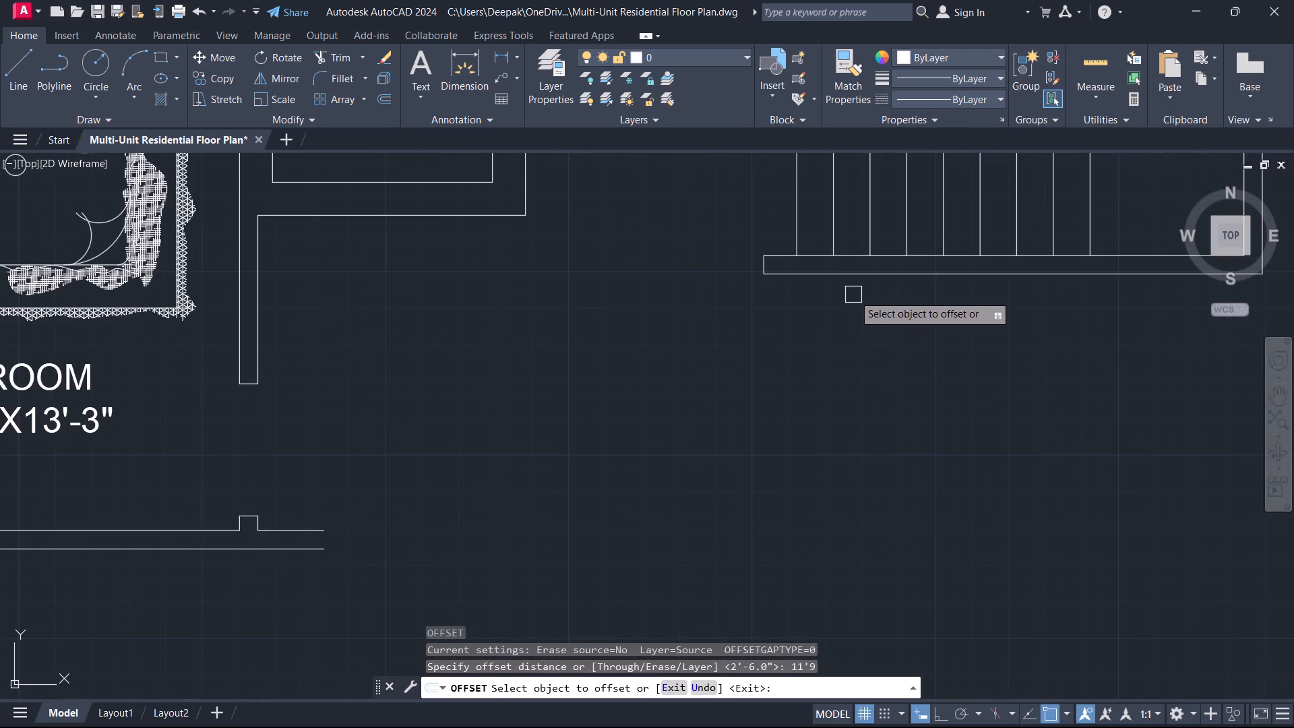
{"action": "left_click", "coordinate": [858, 272]}
{"action": "left_click", "coordinate": [849, 351]}
{"action": "scroll", "coordinate": [836, 388], "scroll_direction": "down", "scroll_amount": 3}
{"action": "key", "text": "Escape"}
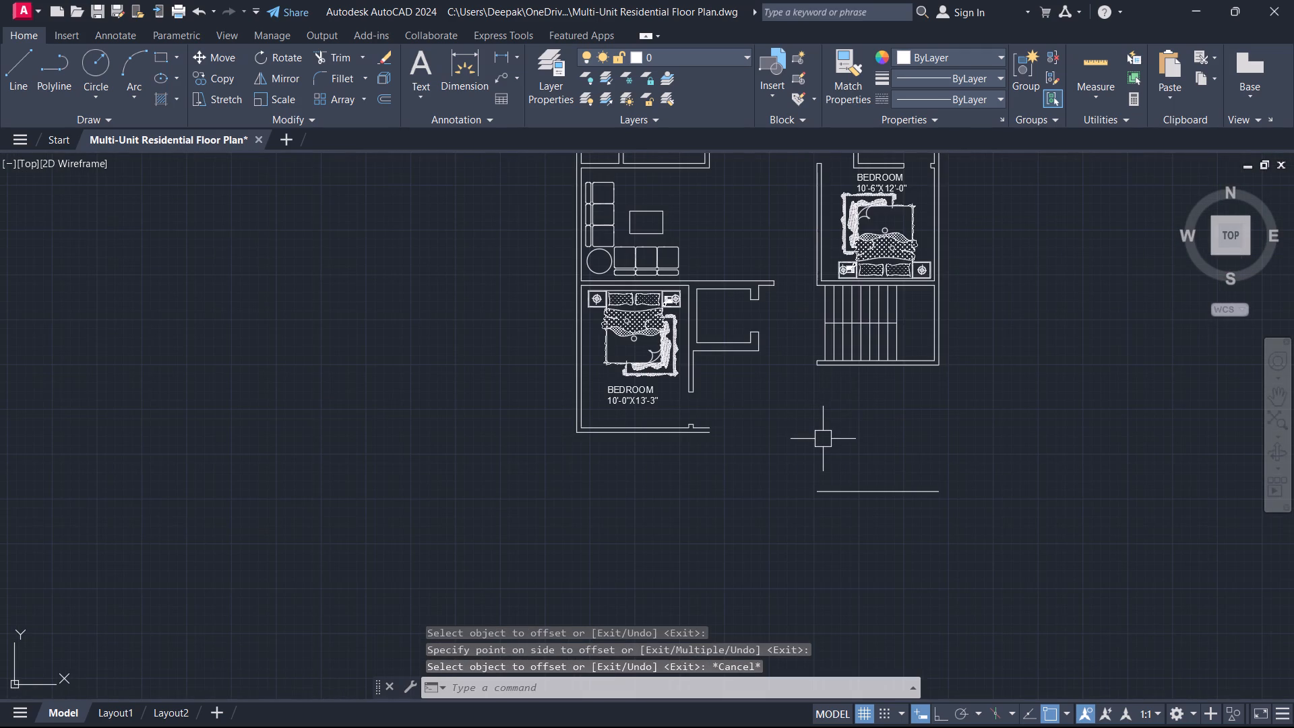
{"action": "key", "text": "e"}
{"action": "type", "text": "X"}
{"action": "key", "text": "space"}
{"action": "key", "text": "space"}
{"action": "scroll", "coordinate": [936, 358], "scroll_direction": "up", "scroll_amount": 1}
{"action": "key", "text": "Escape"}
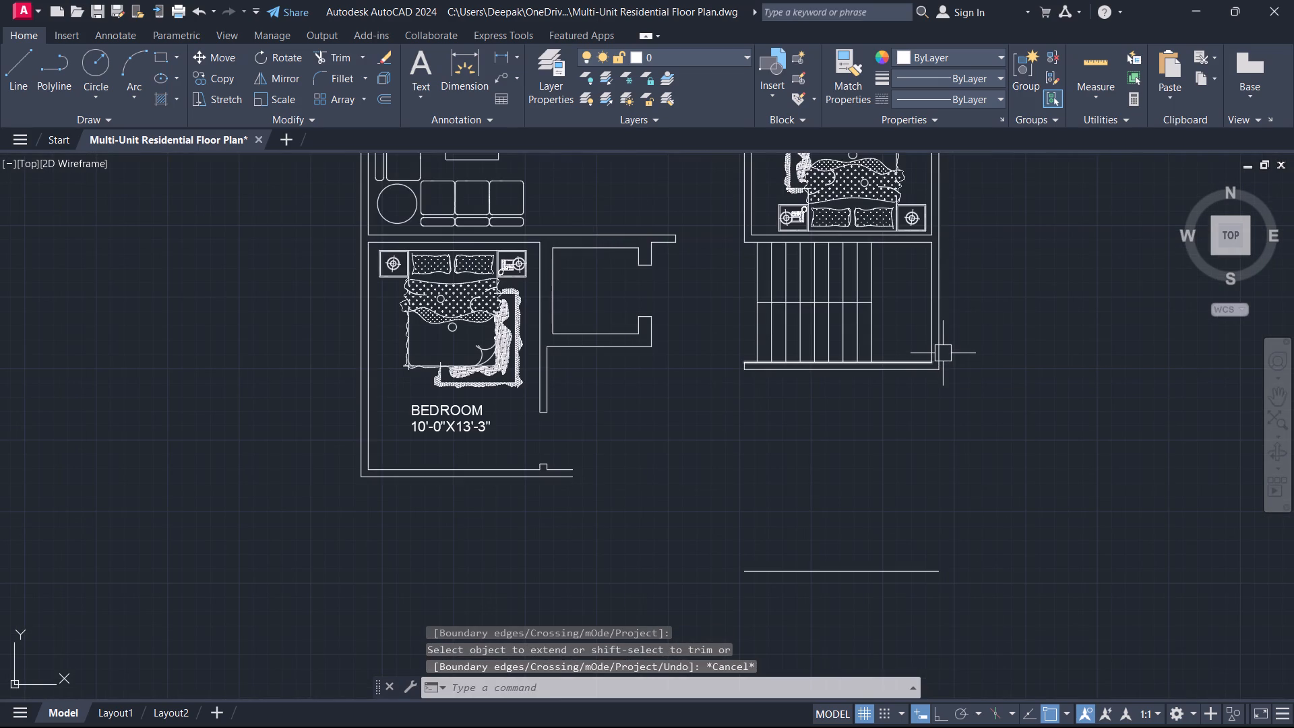
Offset the new line below the staircase downward by 5" to form a wall.
{"action": "scroll", "coordinate": [893, 448], "scroll_direction": "down", "scroll_amount": 4}
{"action": "scroll", "coordinate": [888, 456], "scroll_direction": "up", "scroll_amount": 3}
{"action": "middle_click", "coordinate": [888, 456]}
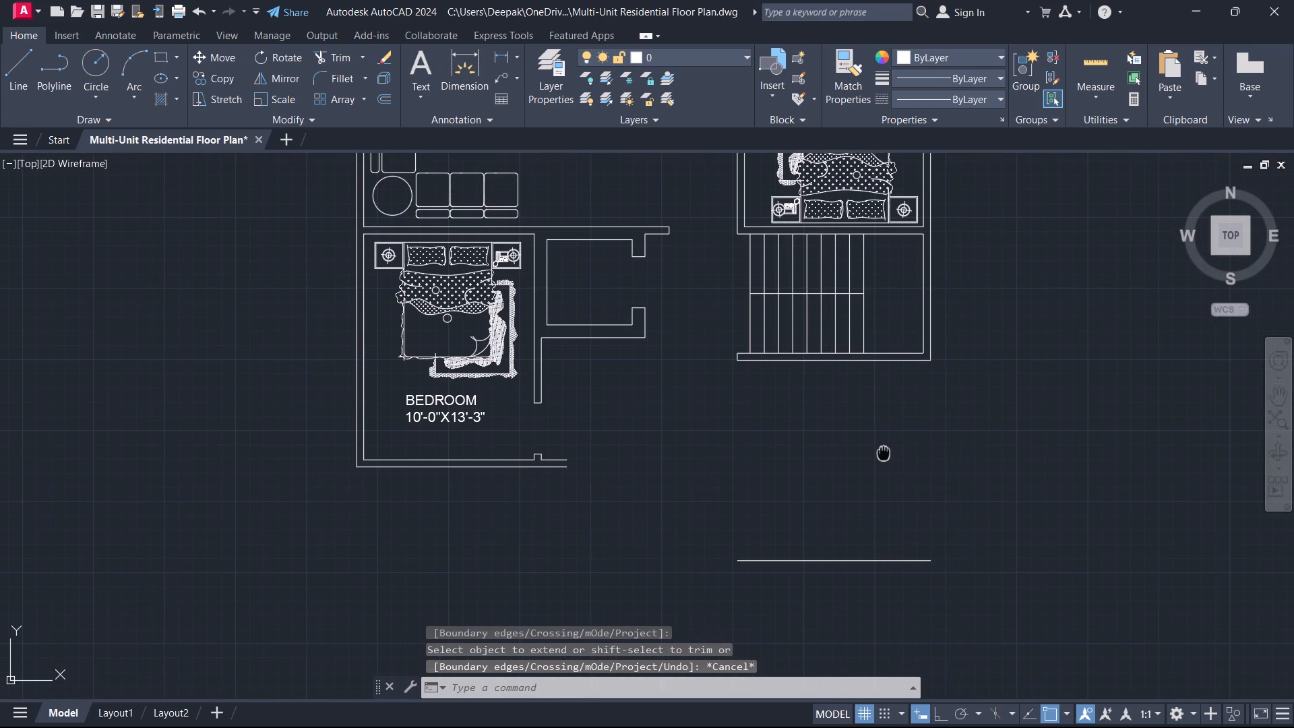
{"action": "type", "text": "O 5"}
{"action": "key", "text": "Return"}
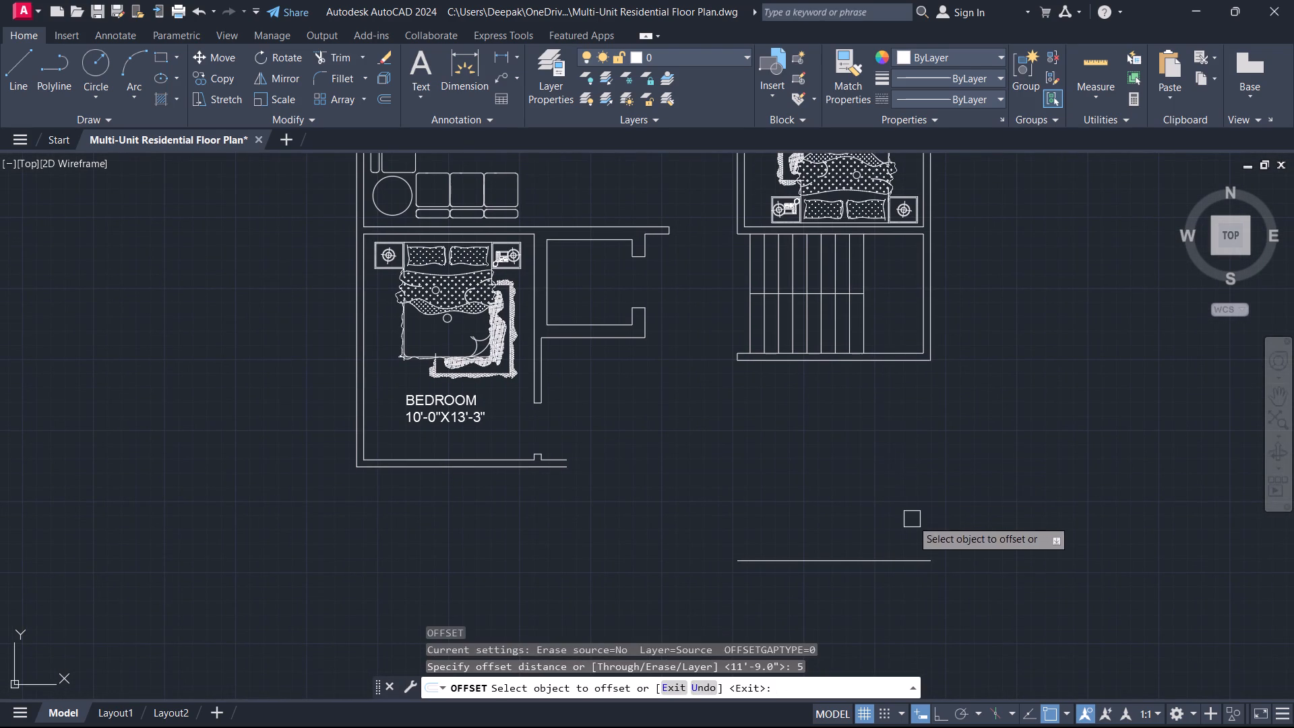
{"action": "left_click", "coordinate": [884, 553]}
{"action": "left_click", "coordinate": [875, 603]}
{"action": "key", "text": "Escape"}
{"action": "scroll", "coordinate": [911, 520], "scroll_direction": "down", "scroll_amount": 1}
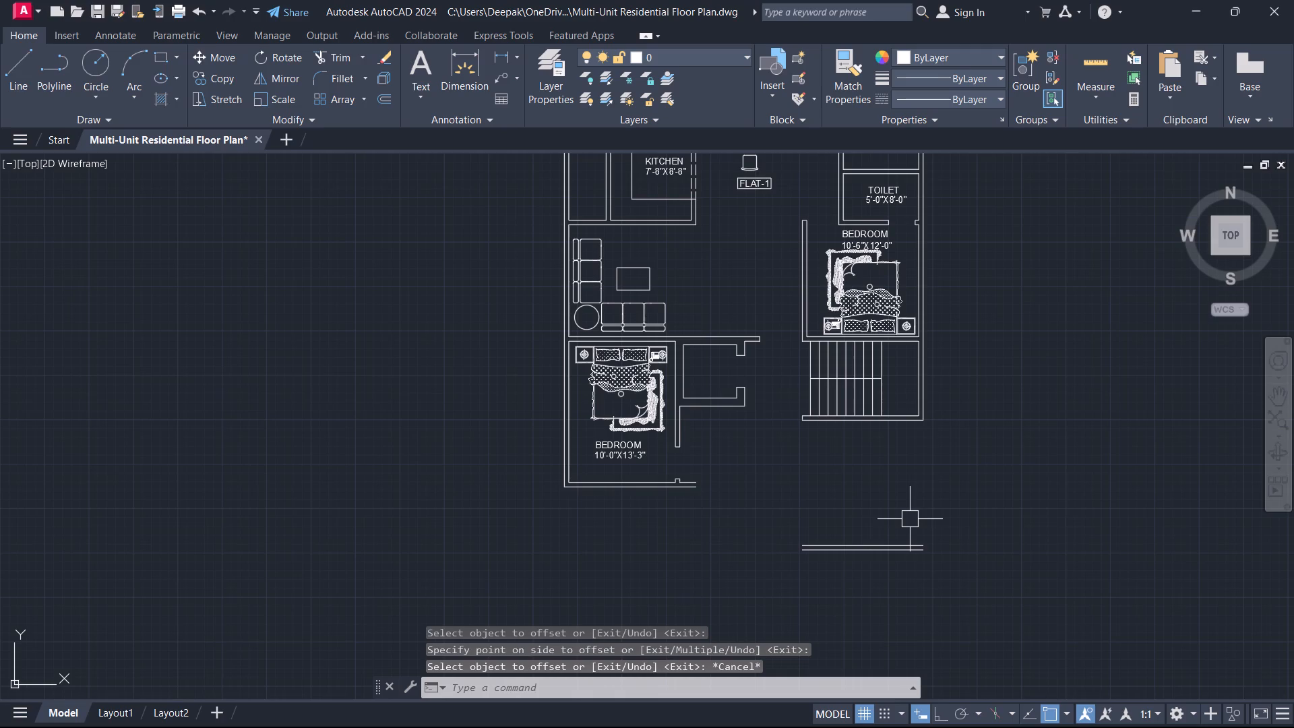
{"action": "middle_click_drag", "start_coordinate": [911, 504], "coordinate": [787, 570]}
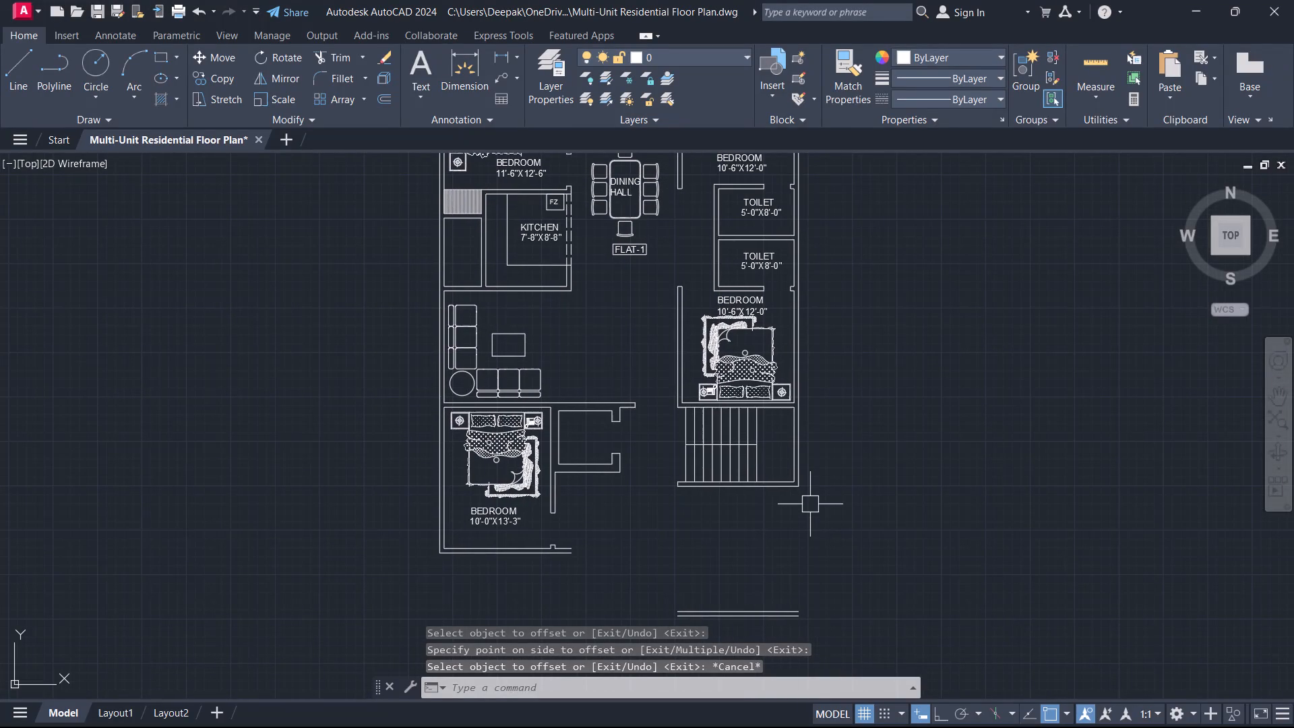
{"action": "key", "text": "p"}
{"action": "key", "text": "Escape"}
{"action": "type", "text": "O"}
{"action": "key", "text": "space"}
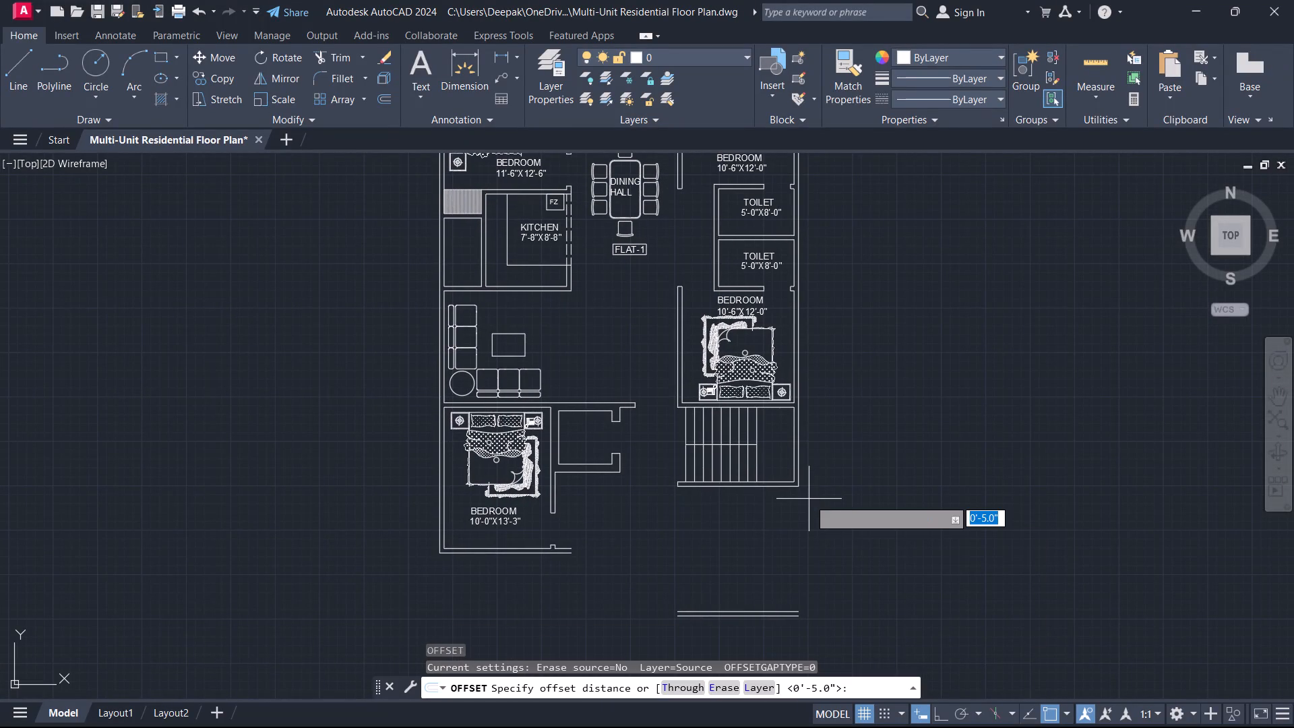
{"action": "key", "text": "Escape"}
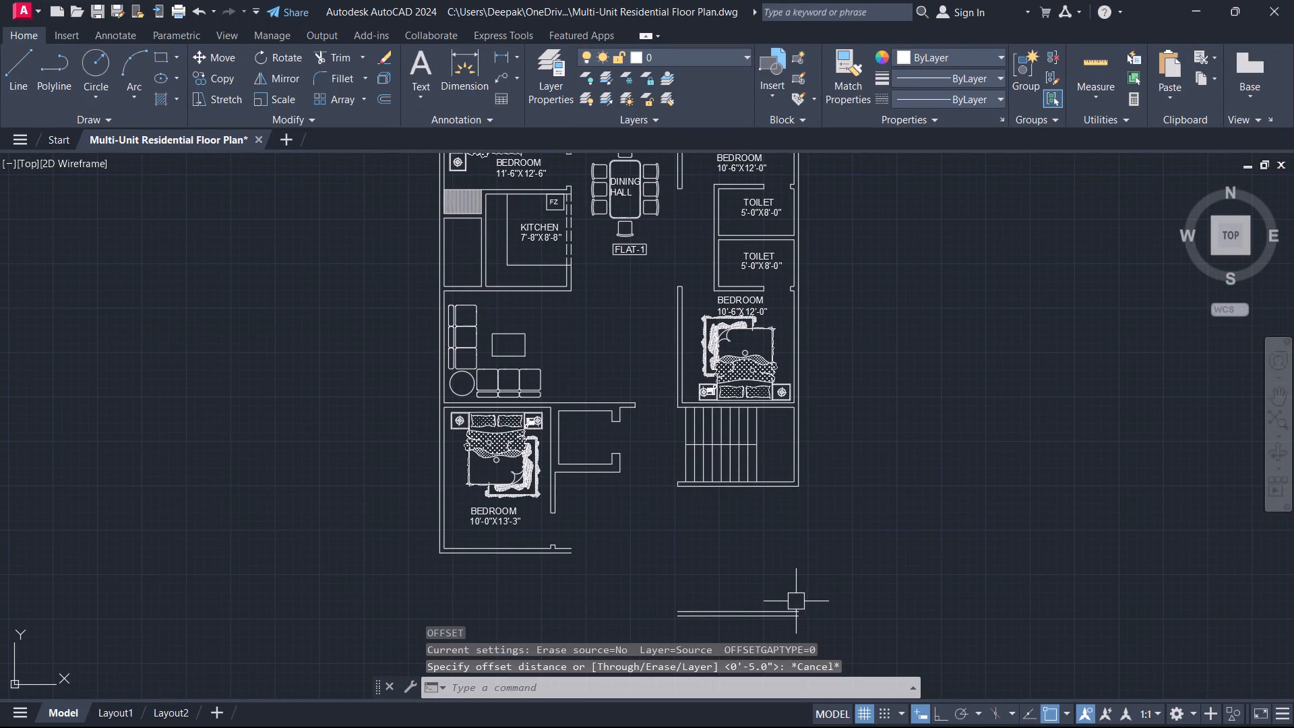
Fillet the outer and inner right wall lines beside the staircase with the two new lower wall lines to form the corner.
{"action": "scroll", "coordinate": [782, 483], "scroll_direction": "up", "scroll_amount": 2}
{"action": "type", "text": "F"}
{"action": "key", "text": "space"}
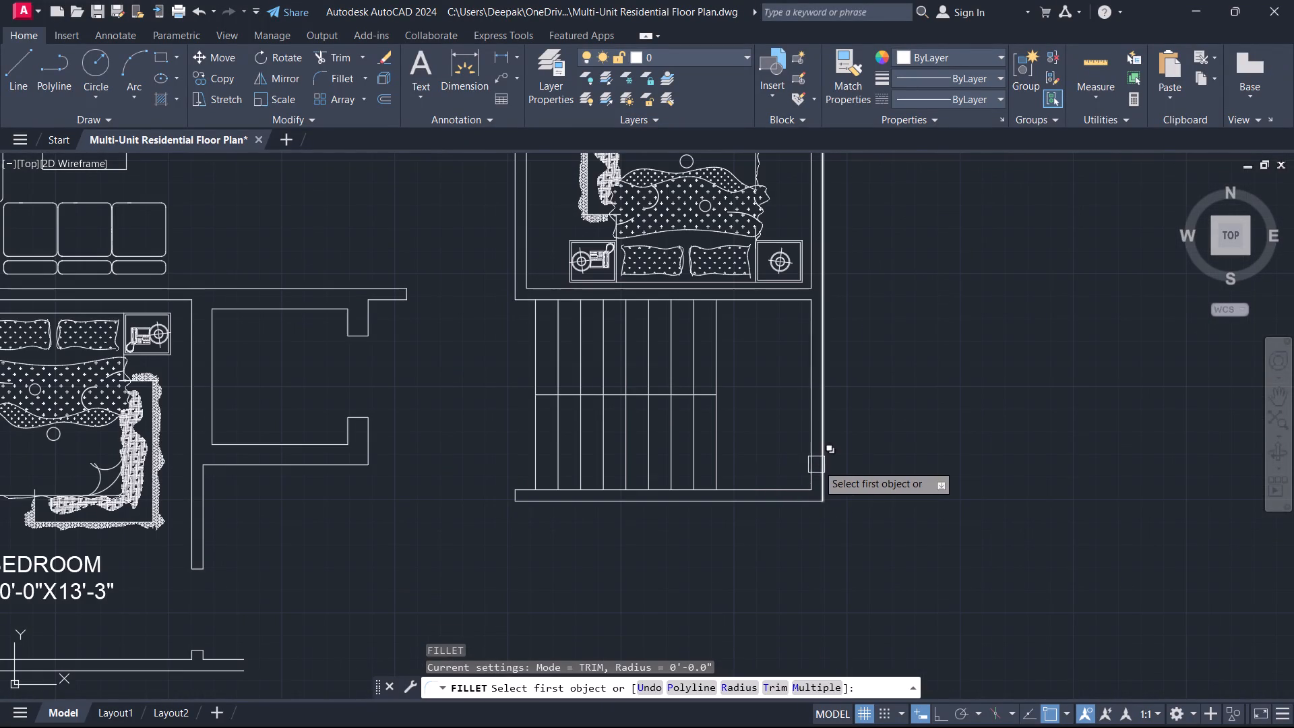
{"action": "left_click", "coordinate": [826, 468]}
{"action": "middle_click_drag", "start_coordinate": [828, 580], "coordinate": [834, 309]}
{"action": "left_click", "coordinate": [812, 560]}
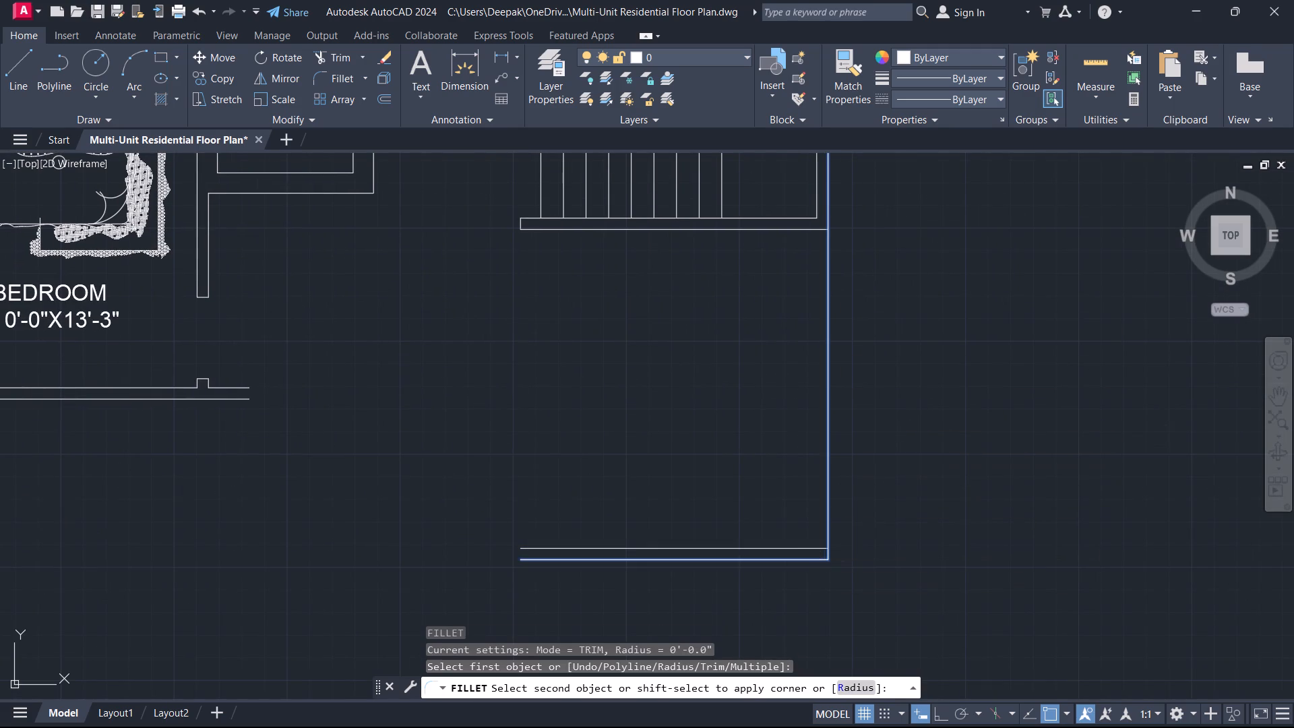
{"action": "key", "text": "Escape"}
{"action": "key", "text": "space"}
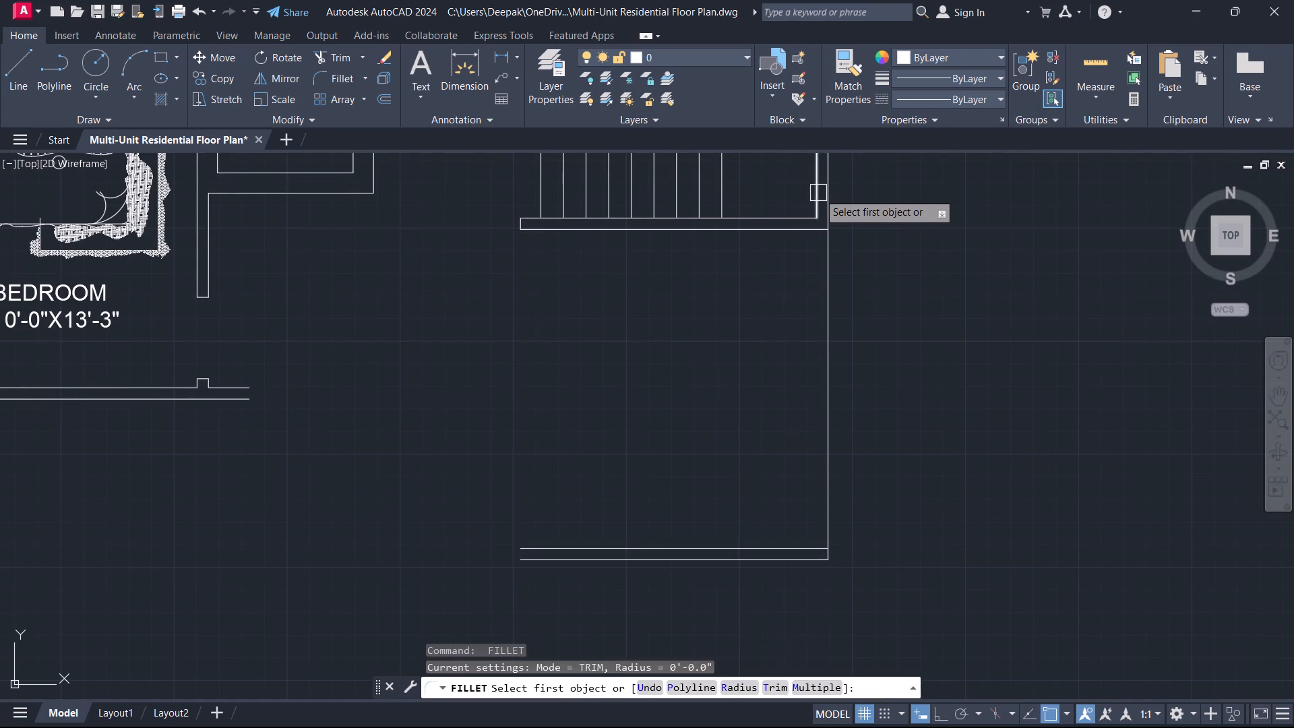
{"action": "left_click", "coordinate": [818, 193]}
{"action": "left_click", "coordinate": [784, 545]}
{"action": "key", "text": "Escape"}
Trim the overlapping line segments where the wall below the staircase meets the right outer wall.
{"action": "scroll", "coordinate": [819, 214], "scroll_direction": "up", "scroll_amount": 2}
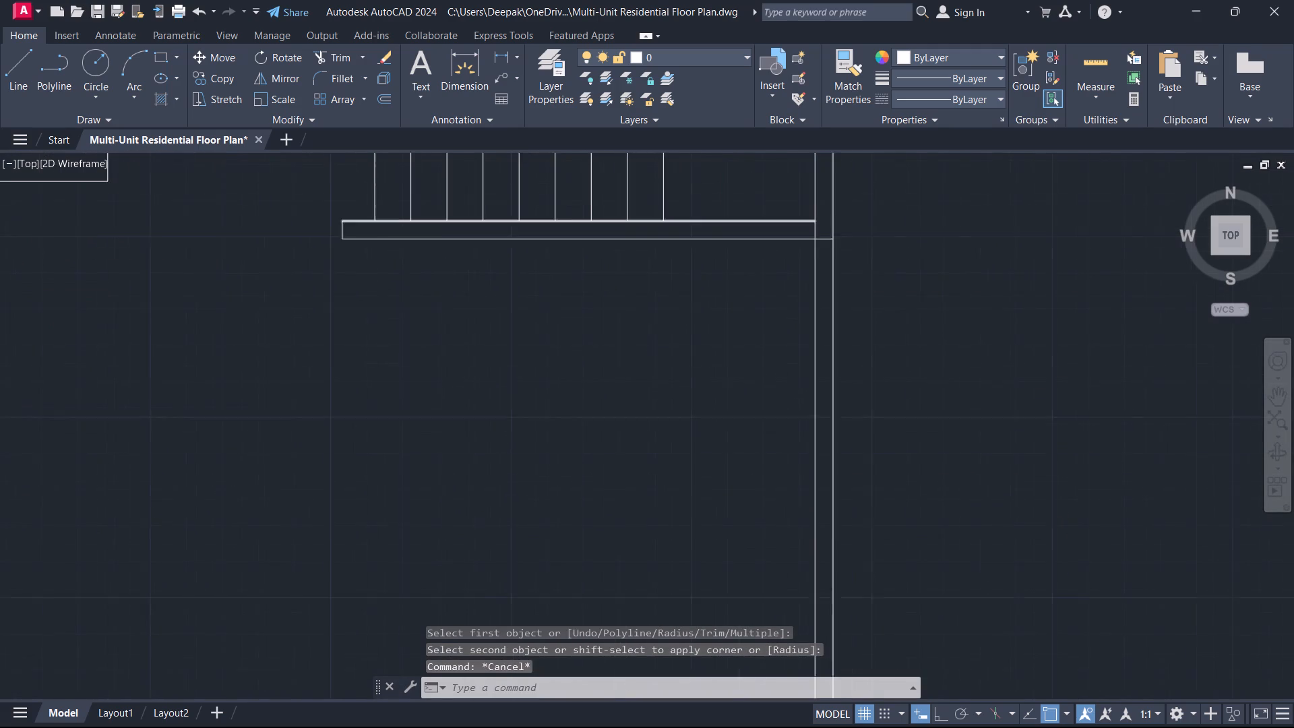
{"action": "key", "text": "t"}
{"action": "key", "text": "r"}
{"action": "key", "text": "space"}
{"action": "left_click", "coordinate": [820, 238]}
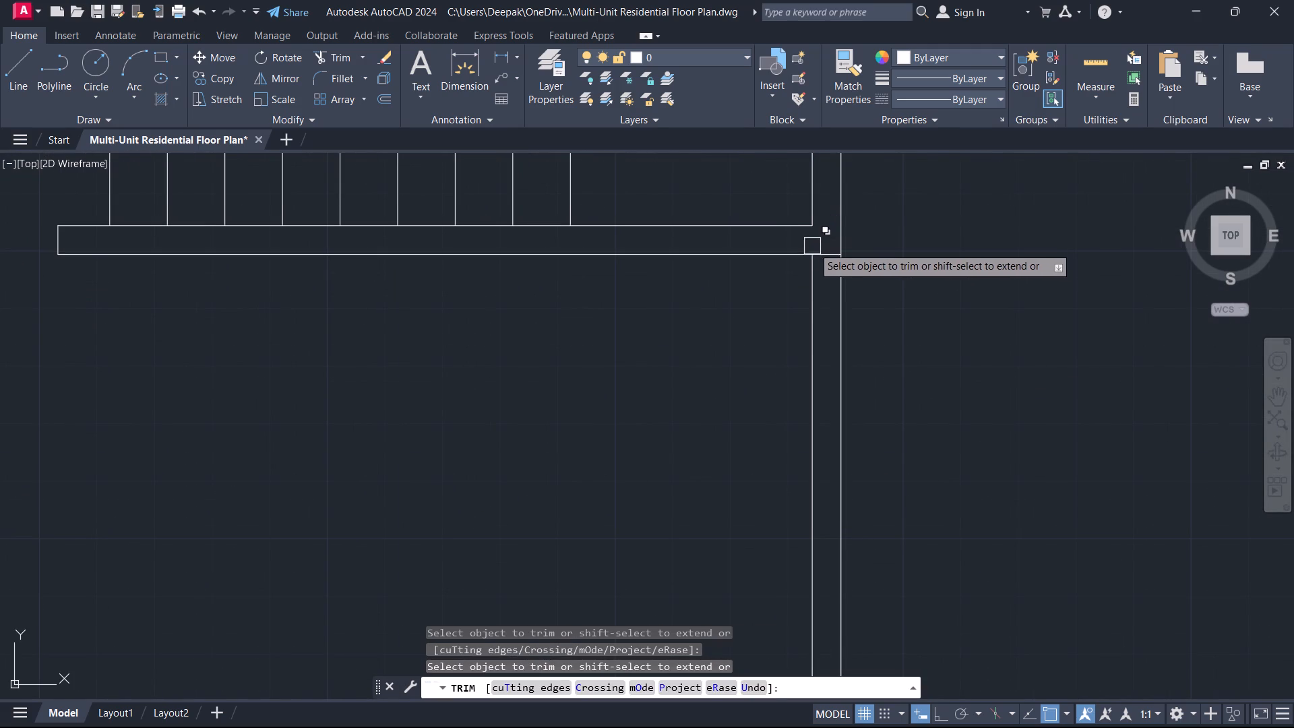
{"action": "left_click", "coordinate": [827, 254]}
{"action": "key", "text": "Escape"}
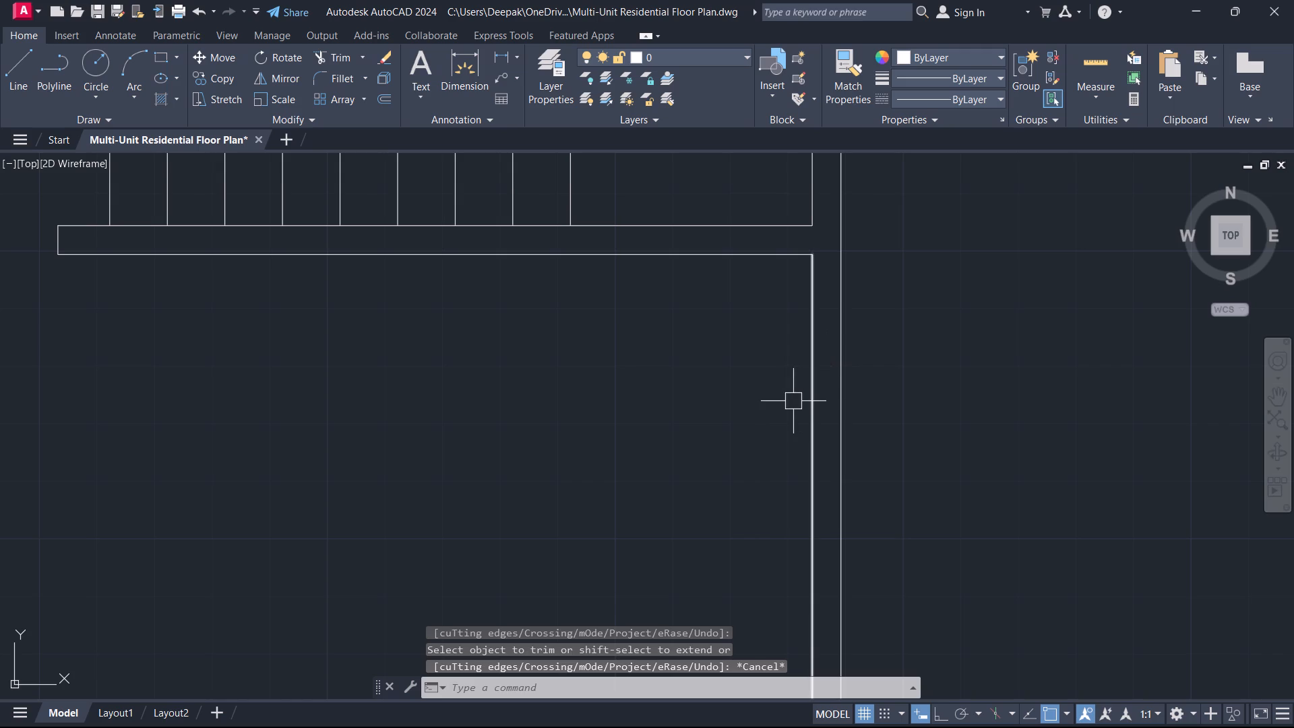
Offset the outer line of the right wall by 3'6" to the right.
{"action": "type", "text": "O 3'6"}
{"action": "key", "text": "Return"}
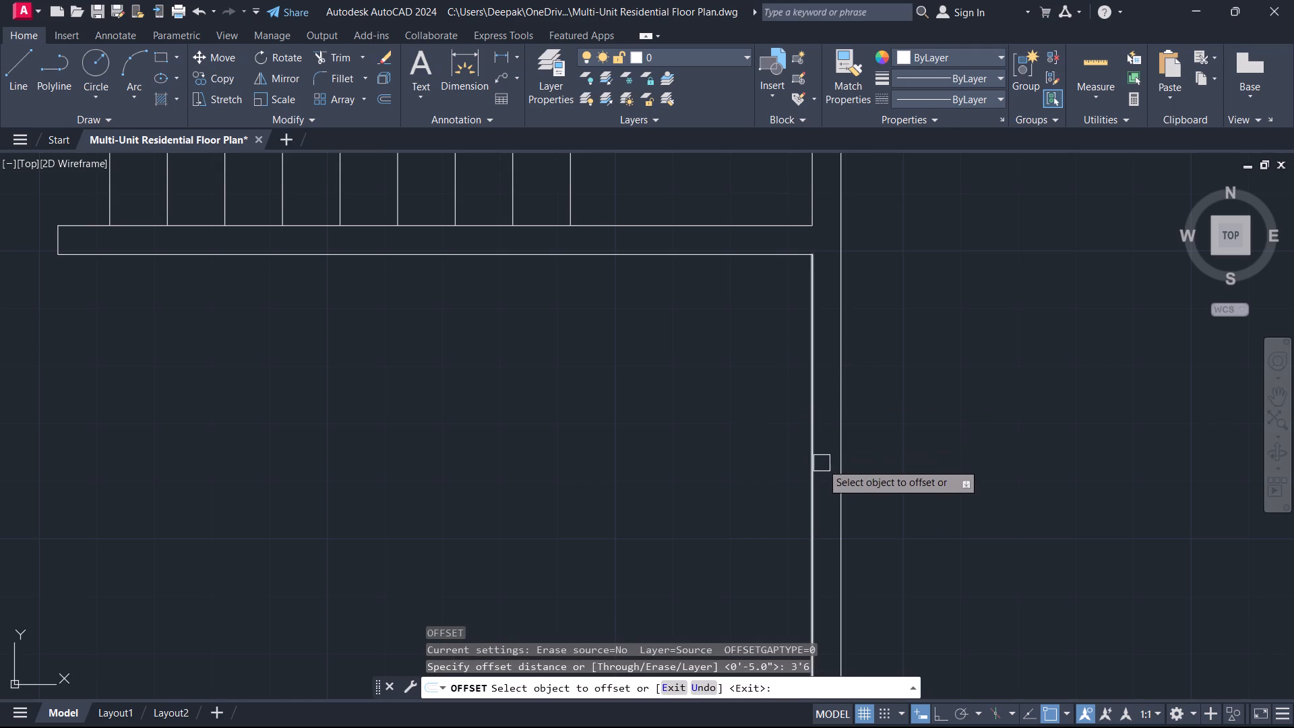
{"action": "left_click_drag", "start_coordinate": [839, 469], "coordinate": [846, 473]}
{"action": "left_click", "coordinate": [915, 473]}
{"action": "key", "text": "Escape"}
{"action": "scroll", "coordinate": [919, 469], "scroll_direction": "down", "scroll_amount": 3}
{"action": "middle_click_drag", "start_coordinate": [912, 473], "coordinate": [917, 262]}
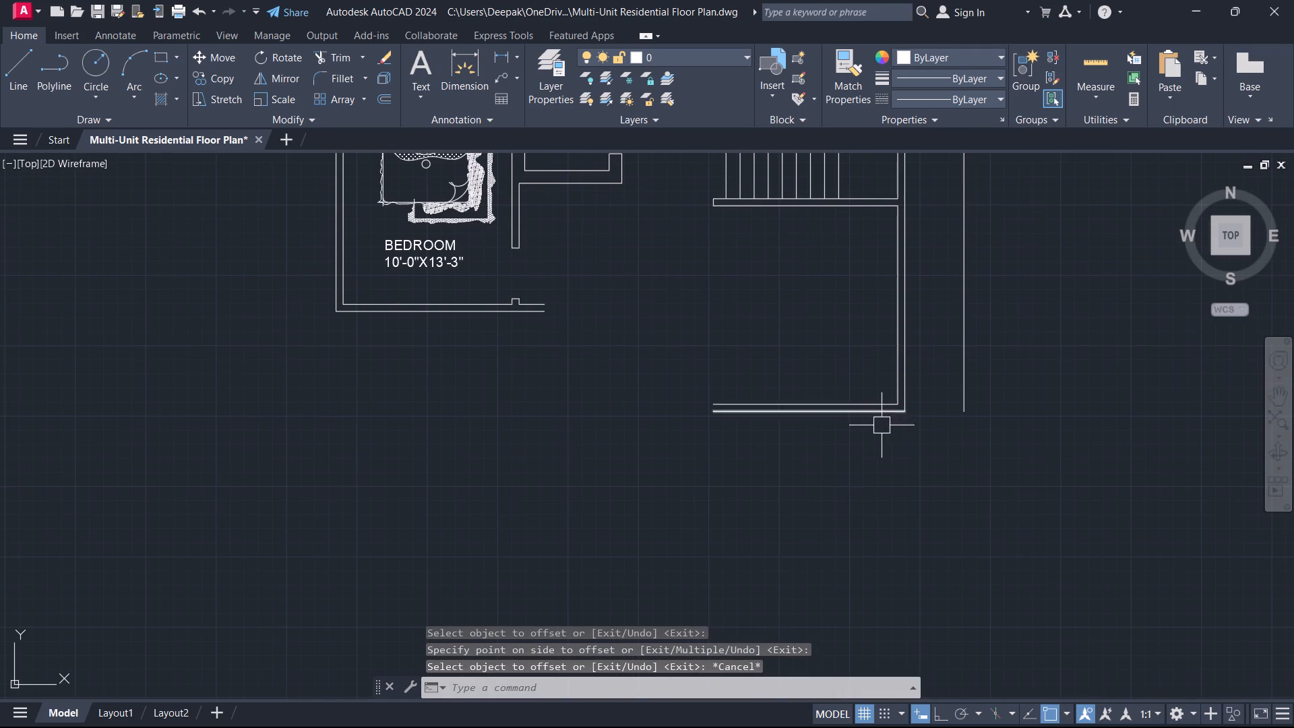
Offset the inner right wall line of the room below the staircase by 13'6" to the left.
{"action": "middle_click_drag", "start_coordinate": [867, 437], "coordinate": [884, 369]}
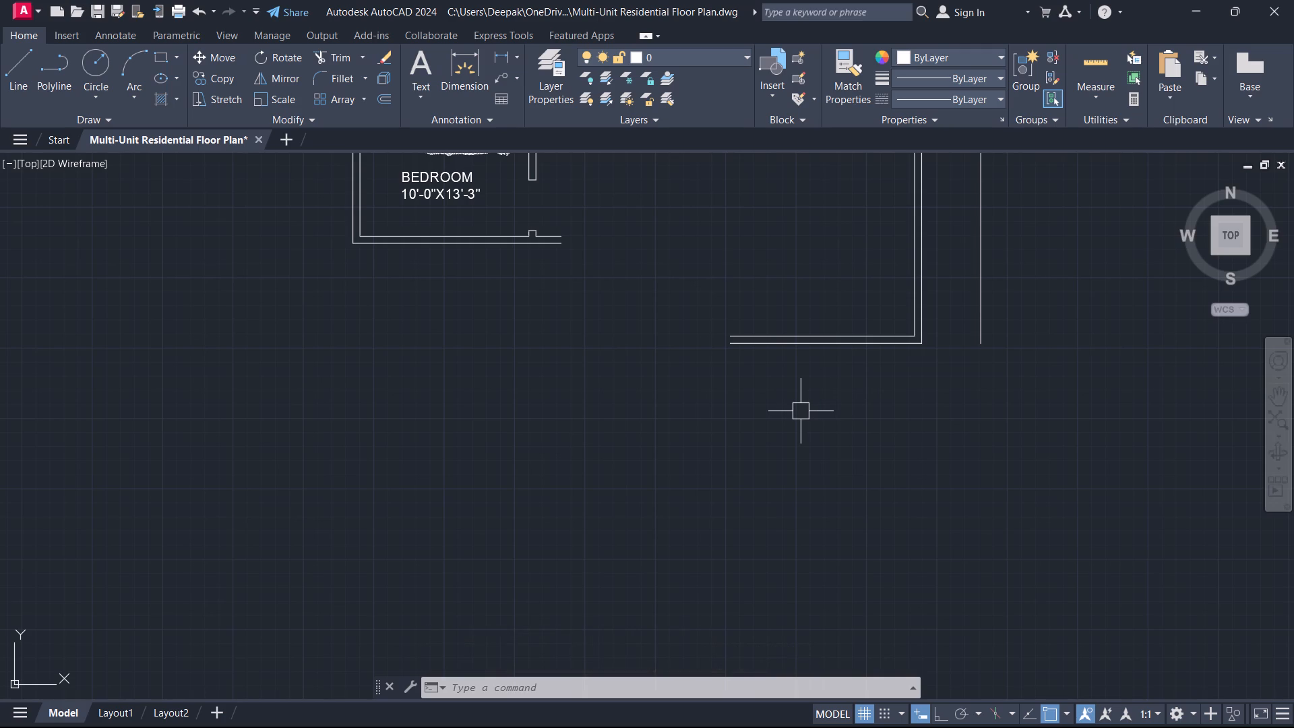
{"action": "middle_click_drag", "start_coordinate": [820, 368], "coordinate": [815, 552]}
{"action": "type", "text": "O"}
{"action": "key", "text": "space"}
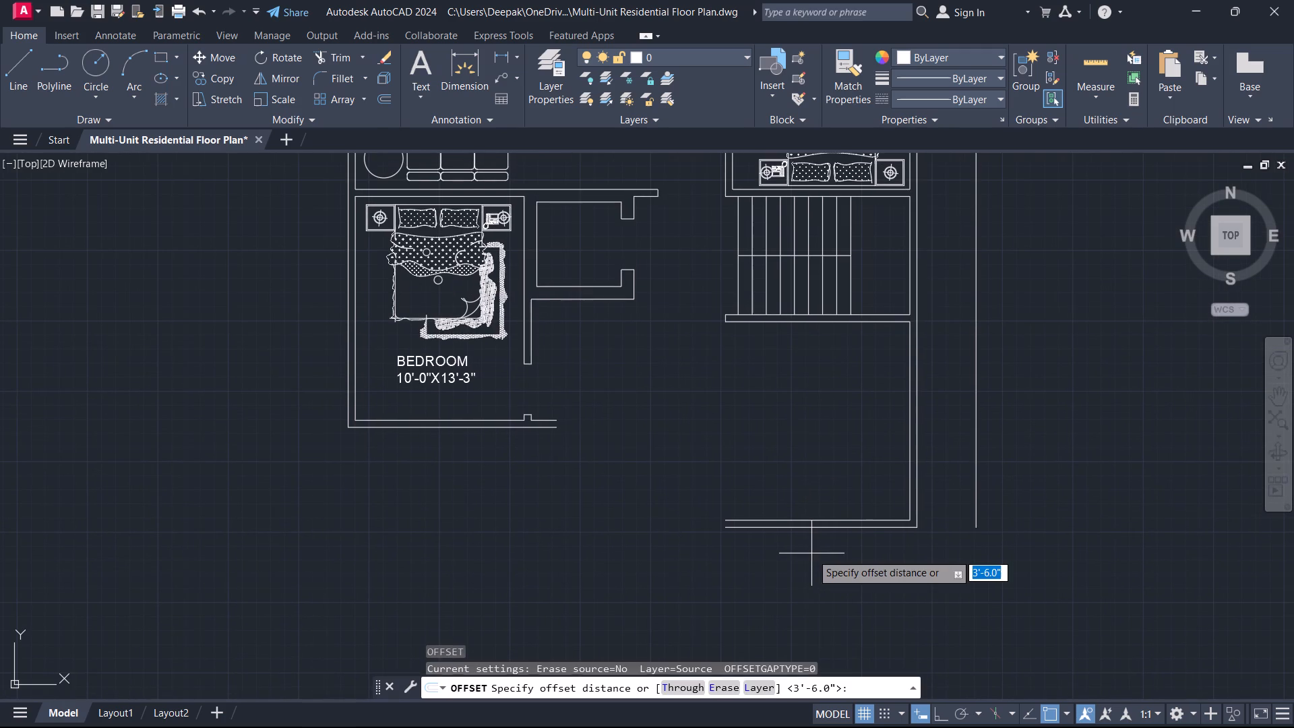
{"action": "type", "text": "13"}
{"action": "key", "text": "apostrophe"}
{"action": "key", "text": "6"}
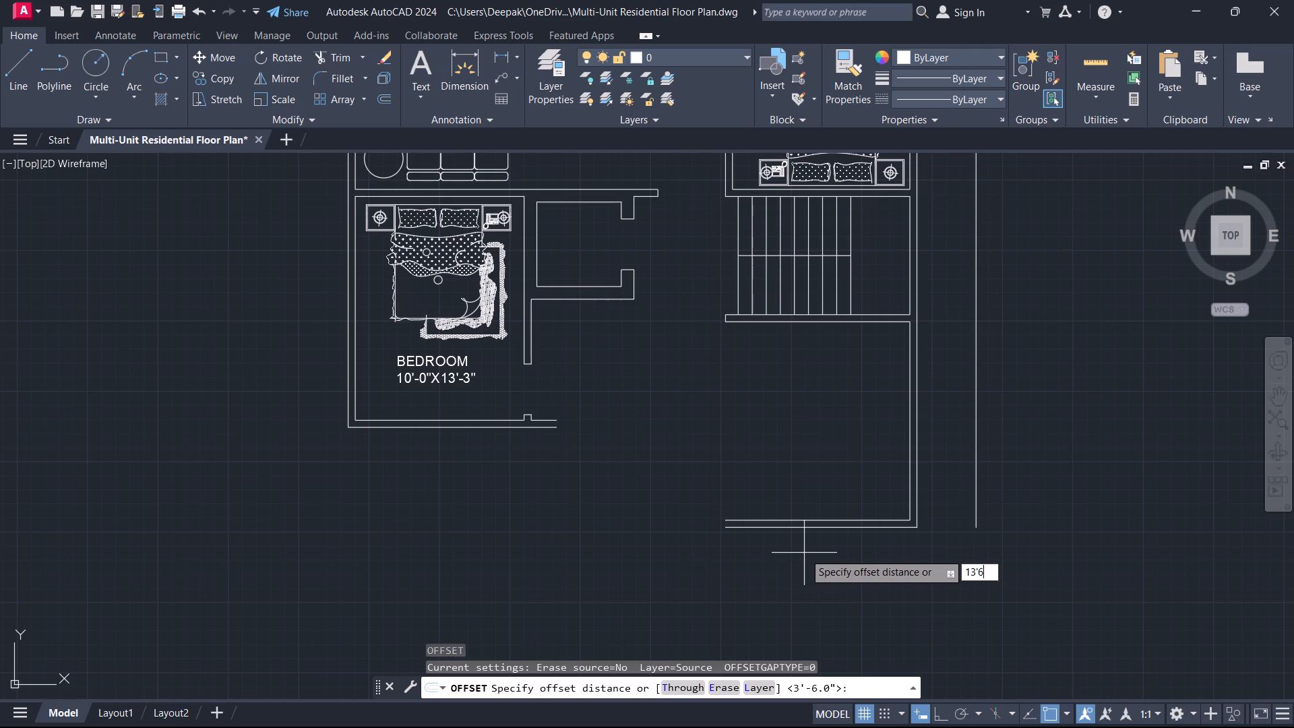
{"action": "key", "text": "Return"}
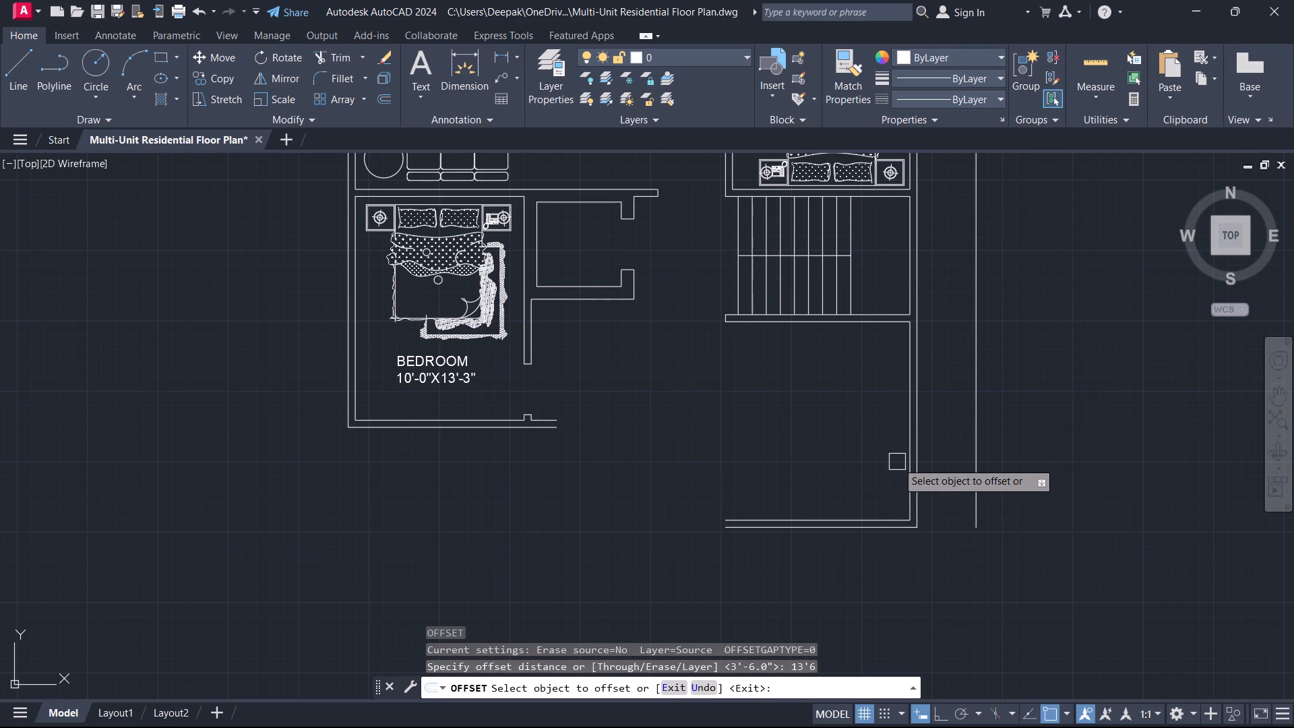
{"action": "left_click", "coordinate": [906, 463]}
{"action": "left_click", "coordinate": [816, 457]}
{"action": "key", "text": "Escape"}
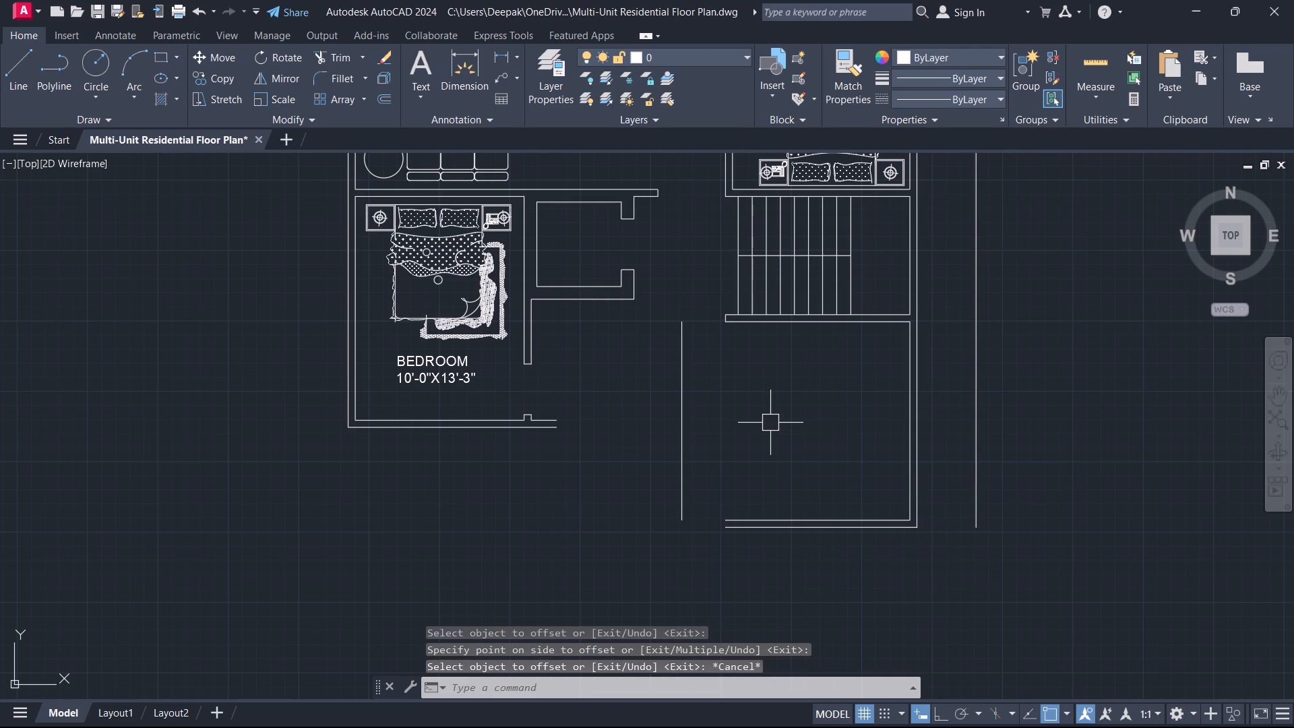
Fillet the new left wall line with the lower line of the wall below the staircase.
{"action": "type", "text": "F"}
{"action": "key", "text": "space"}
{"action": "scroll", "coordinate": [751, 372], "scroll_direction": "up", "scroll_amount": 3}
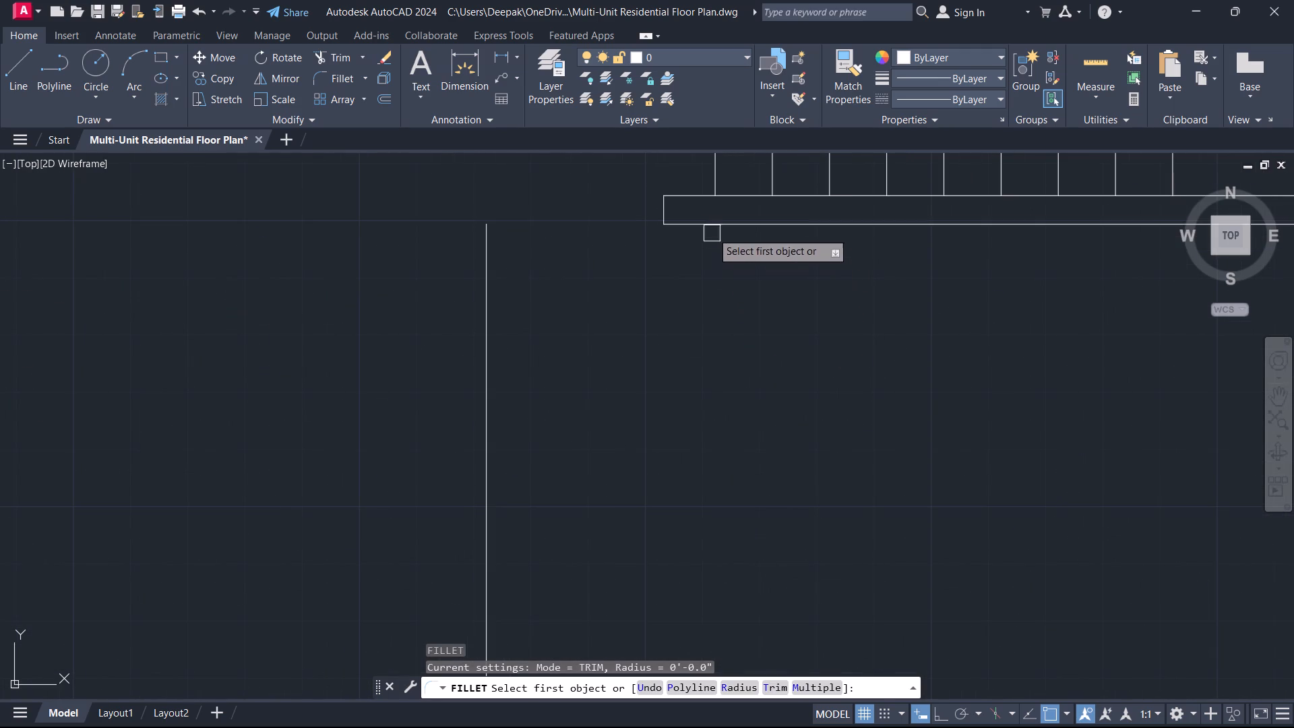
{"action": "left_click", "coordinate": [712, 227]}
{"action": "left_click", "coordinate": [490, 291]}
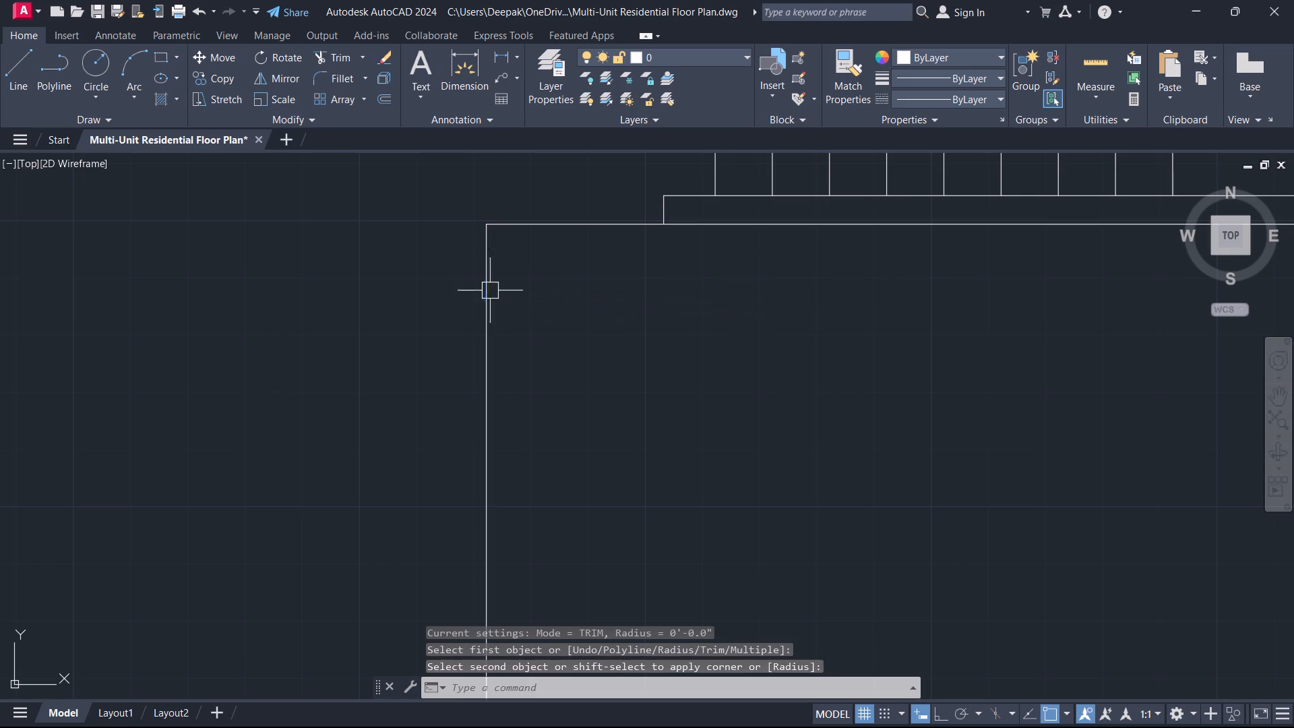
{"action": "key", "text": "Escape"}
Offset the left wall line of the room below the staircase by 5" to the left.
{"action": "type", "text": "O"}
{"action": "key", "text": "space"}
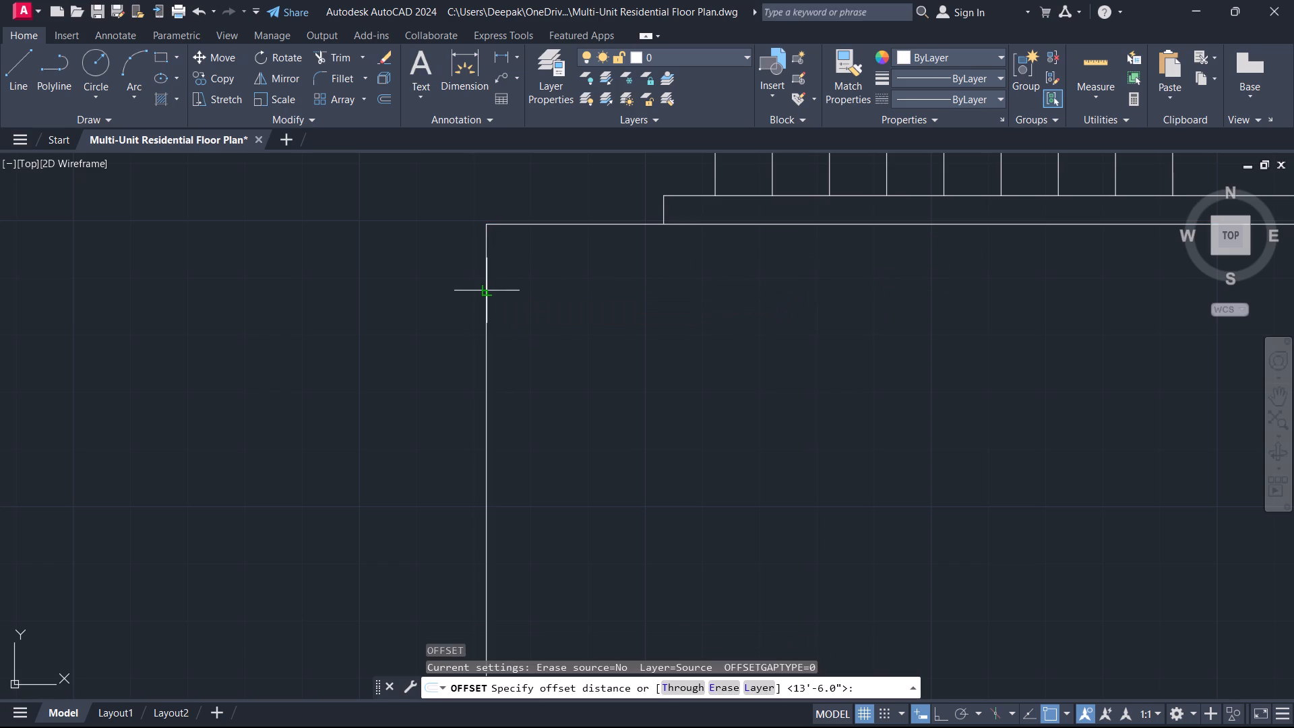
{"action": "key", "text": "5"}
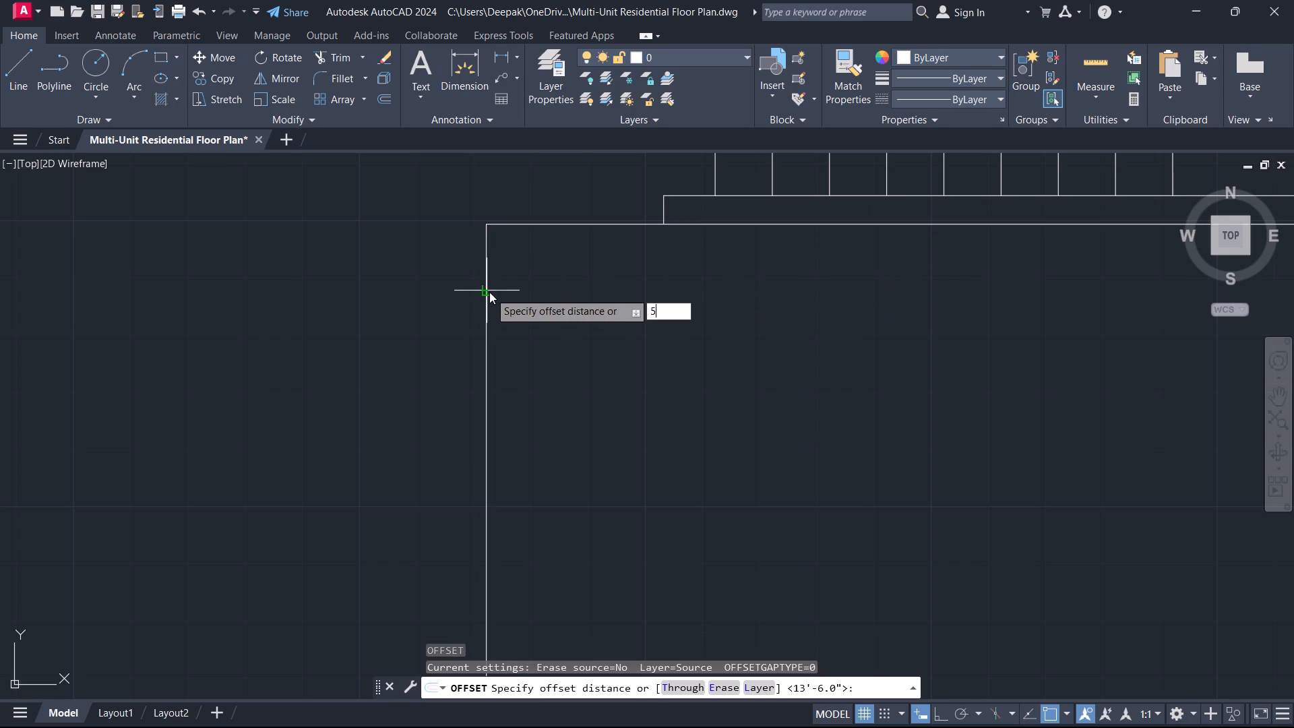
{"action": "key", "text": "Return"}
{"action": "left_click", "coordinate": [489, 292]}
{"action": "left_click", "coordinate": [397, 315]}
{"action": "key", "text": "Escape"}
Fillet the outer left wall line with the upper line of the wall below the staircase.
{"action": "key", "text": "f"}
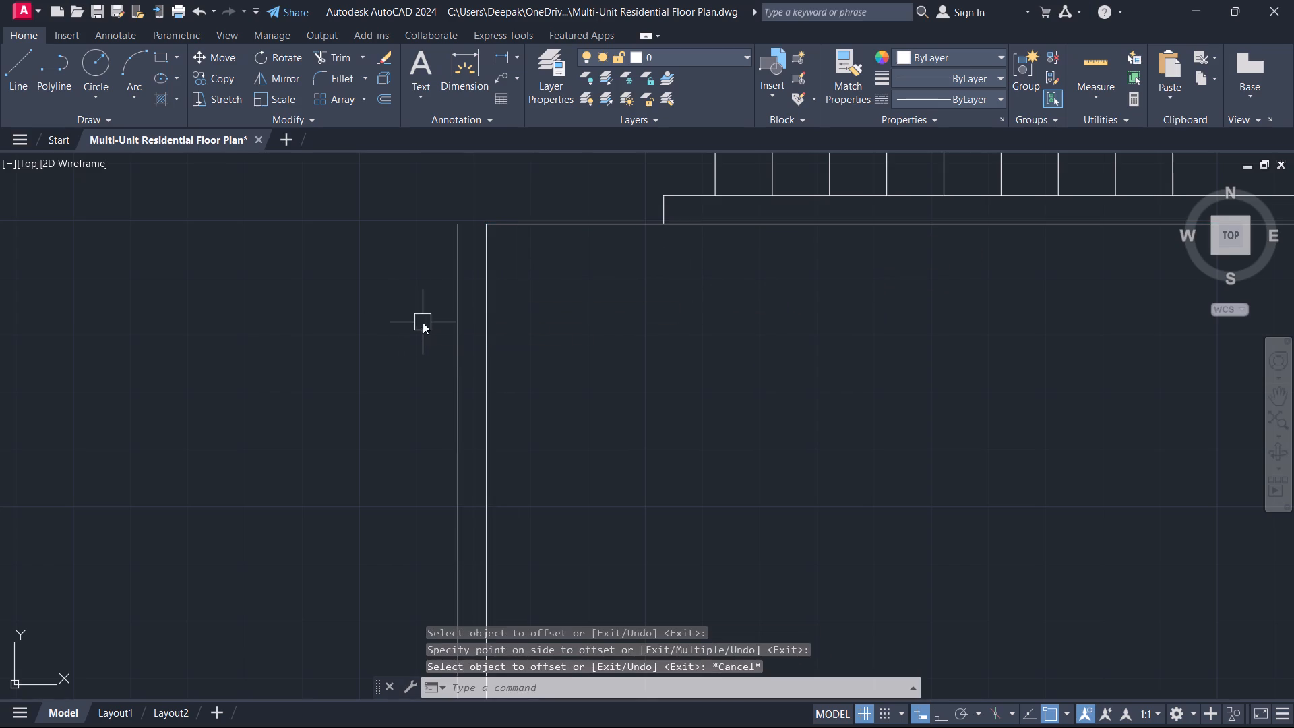
{"action": "key", "text": "space"}
{"action": "left_click", "coordinate": [458, 342]}
{"action": "left_click", "coordinate": [688, 195]}
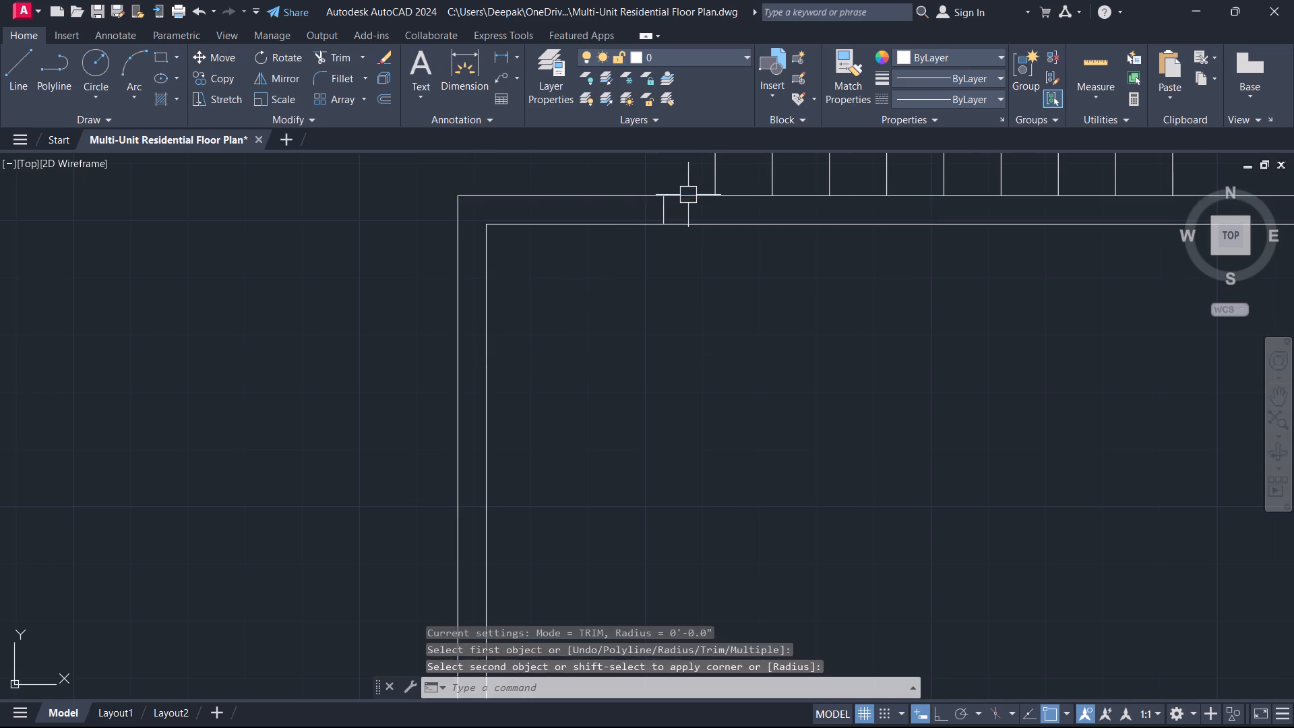
{"action": "key", "text": "Escape"}
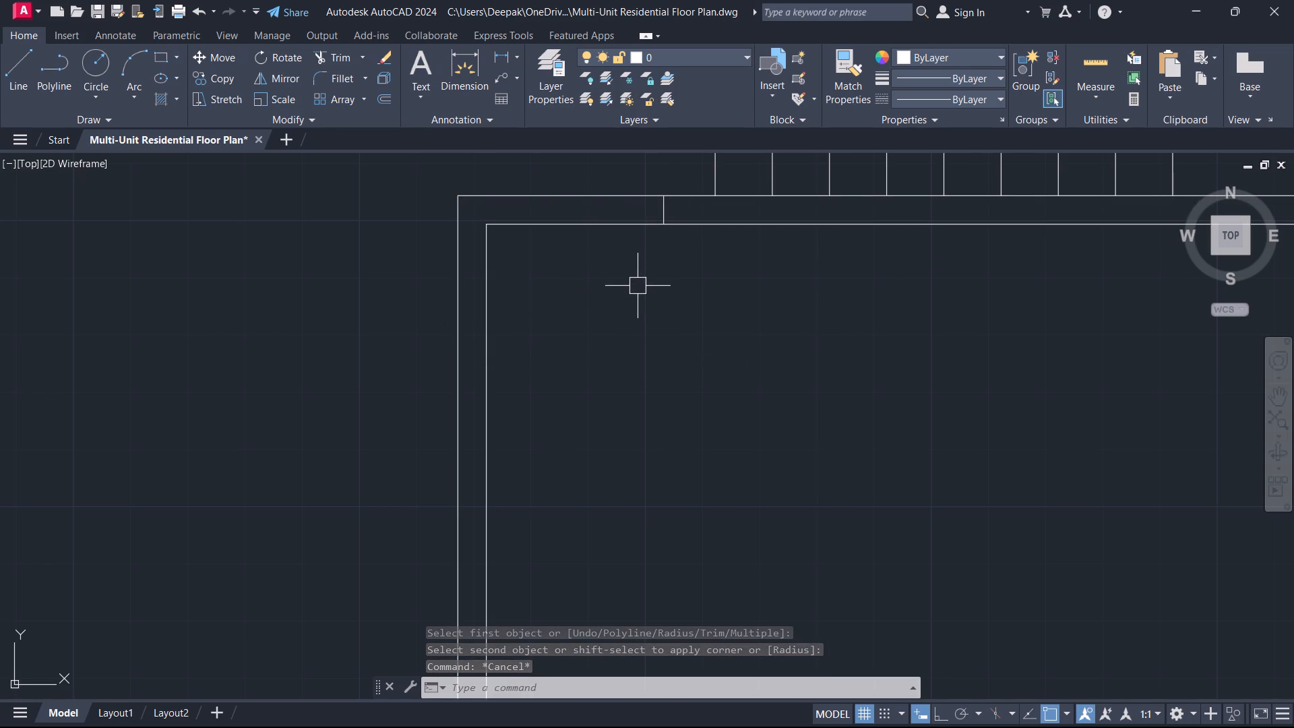
Offset the short end line of the lower stub wall beside the 10'-0"X13'-3" bedroom by 5' to the right.
{"action": "middle_click_drag", "start_coordinate": [726, 304], "coordinate": [714, 249]}
{"action": "scroll", "coordinate": [714, 249], "scroll_direction": "down", "scroll_amount": 2}
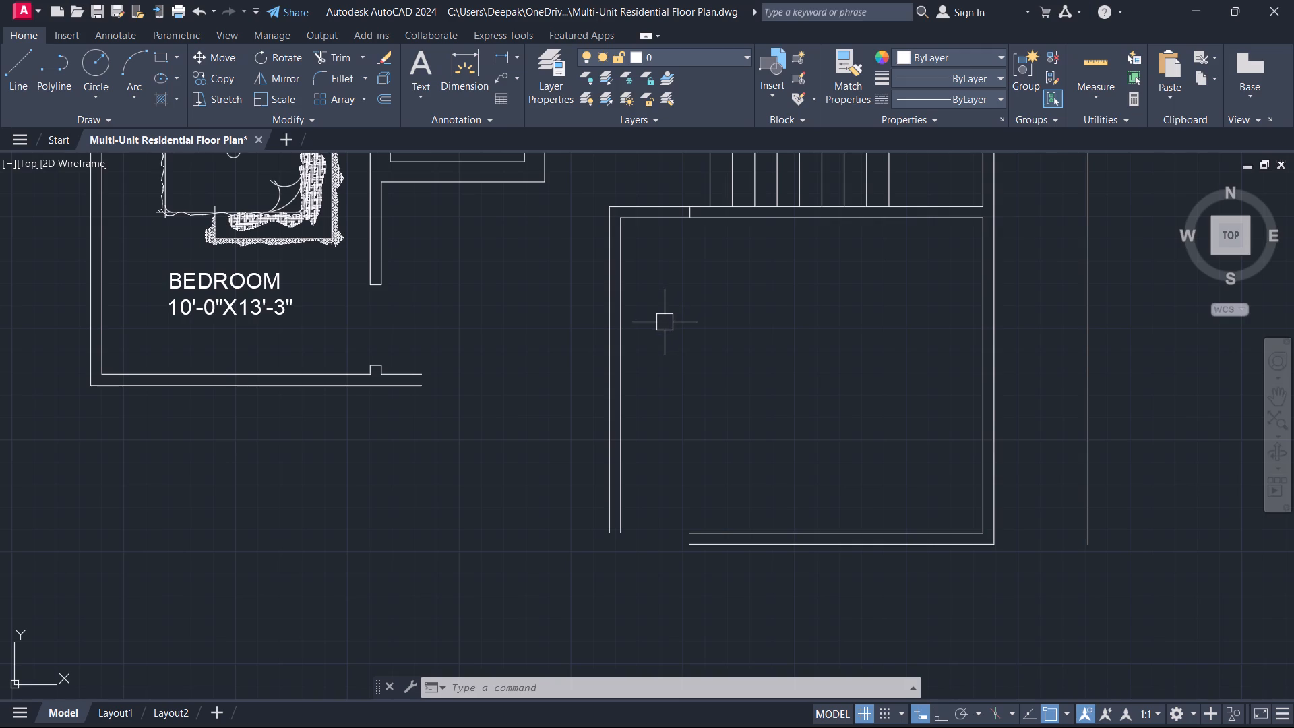
{"action": "middle_click_drag", "start_coordinate": [658, 322], "coordinate": [666, 423]}
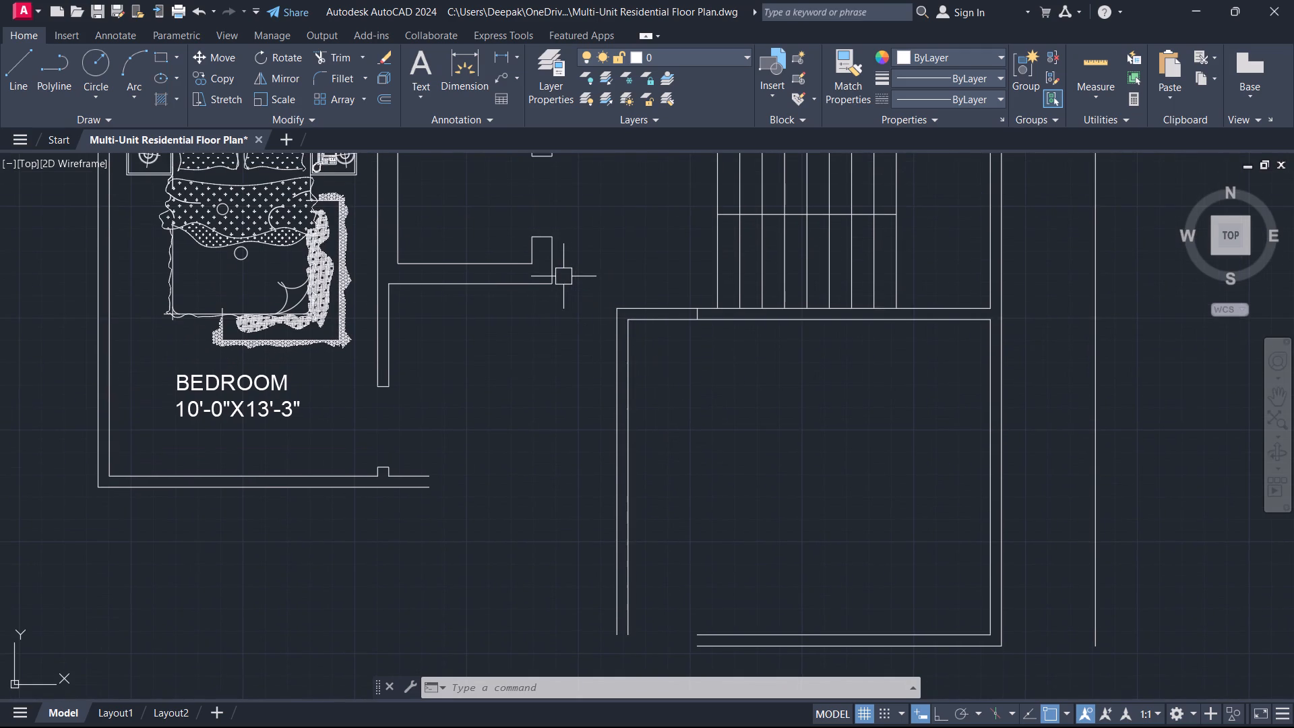
{"action": "type", "text": "O"}
{"action": "key", "text": "space"}
{"action": "key", "text": "5"}
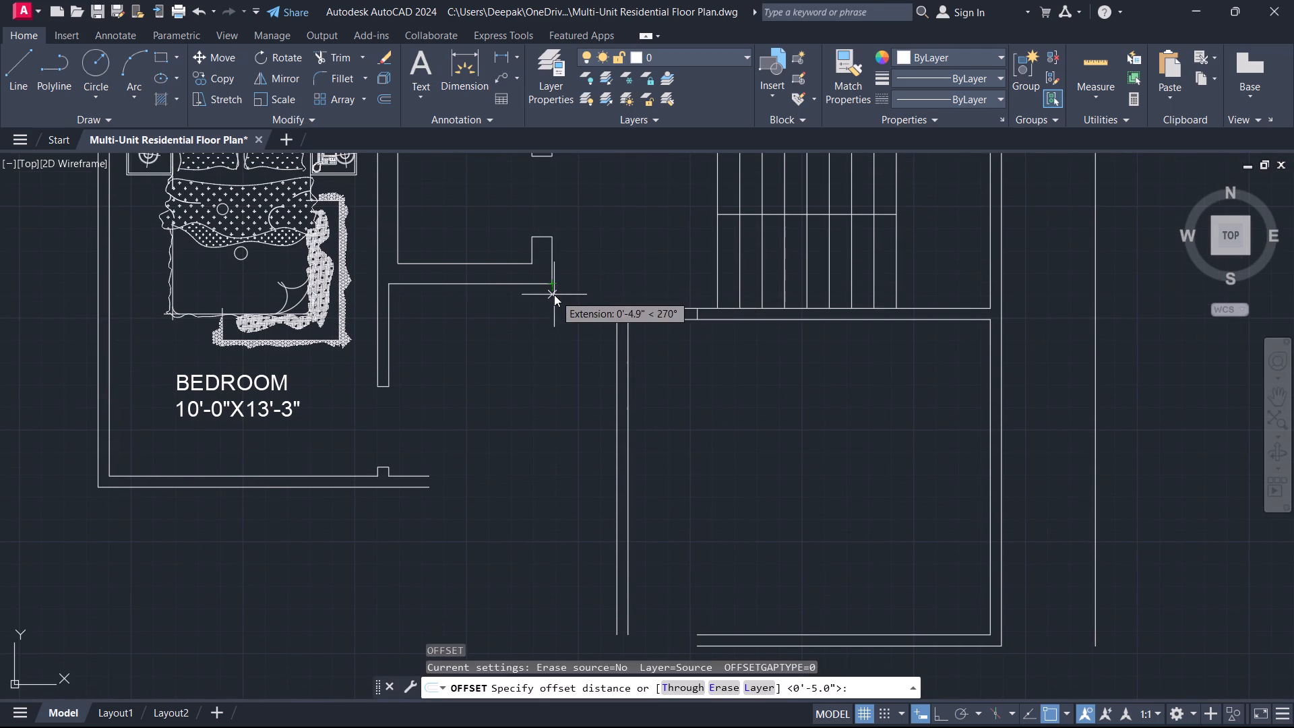
{"action": "key", "text": "apostrophe"}
{"action": "key", "text": "Return"}
{"action": "left_click", "coordinate": [556, 261]}
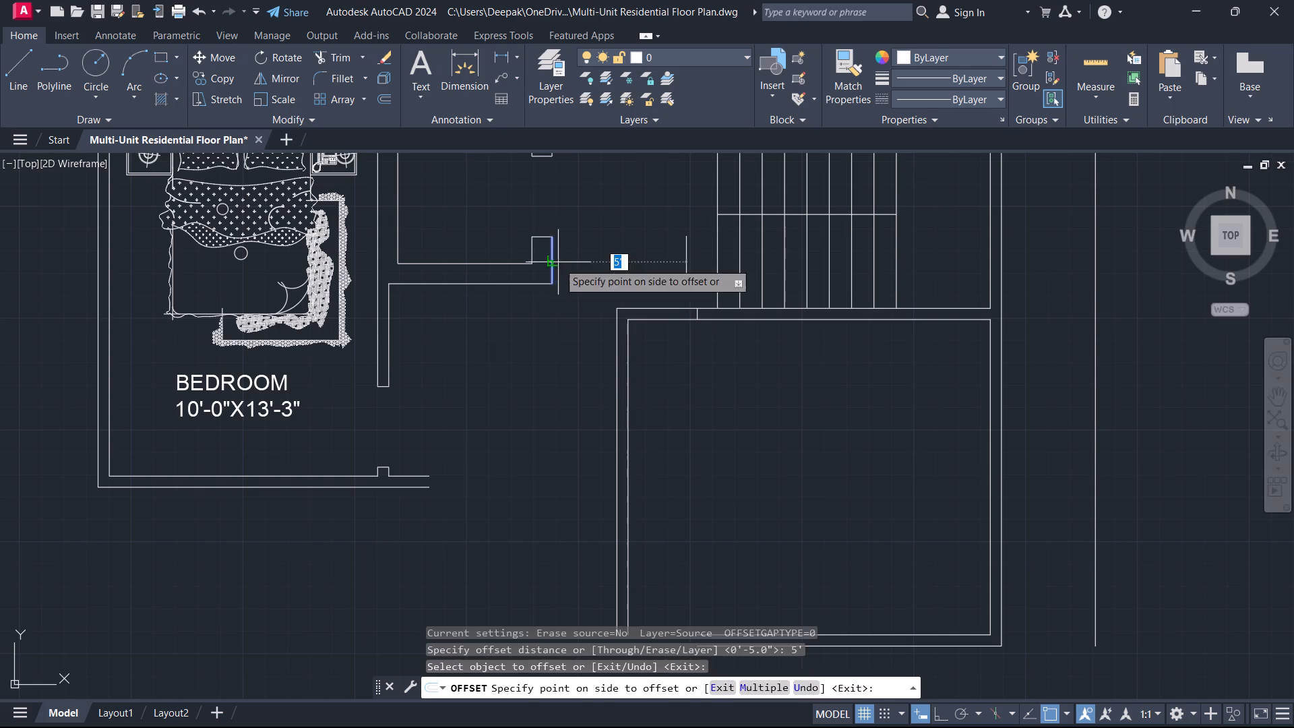
{"action": "left_click", "coordinate": [673, 263]}
{"action": "key", "text": "Escape"}
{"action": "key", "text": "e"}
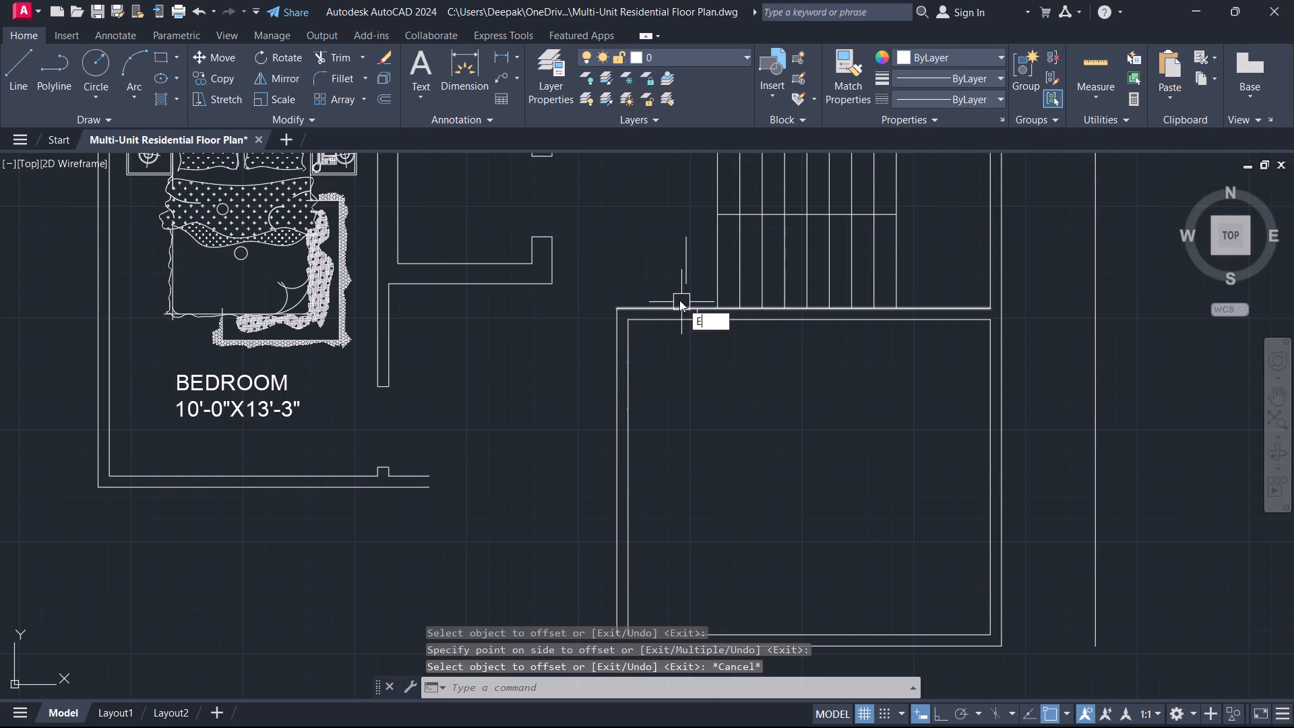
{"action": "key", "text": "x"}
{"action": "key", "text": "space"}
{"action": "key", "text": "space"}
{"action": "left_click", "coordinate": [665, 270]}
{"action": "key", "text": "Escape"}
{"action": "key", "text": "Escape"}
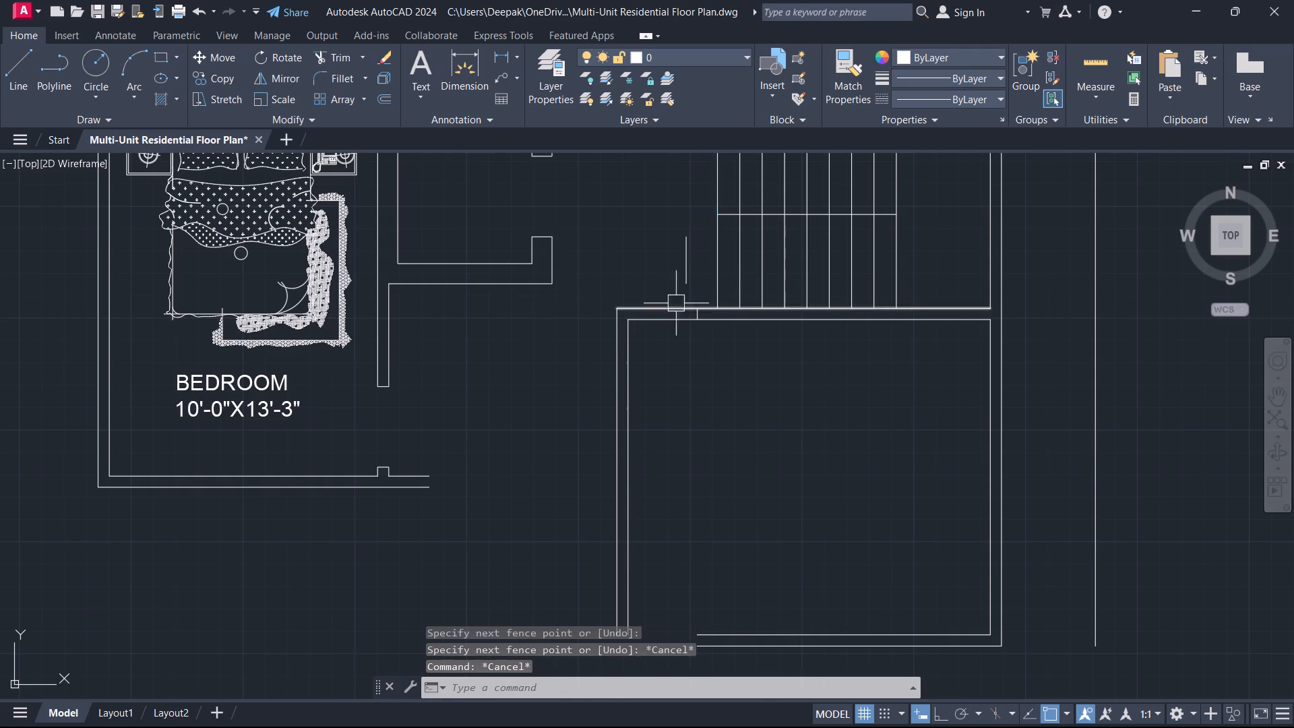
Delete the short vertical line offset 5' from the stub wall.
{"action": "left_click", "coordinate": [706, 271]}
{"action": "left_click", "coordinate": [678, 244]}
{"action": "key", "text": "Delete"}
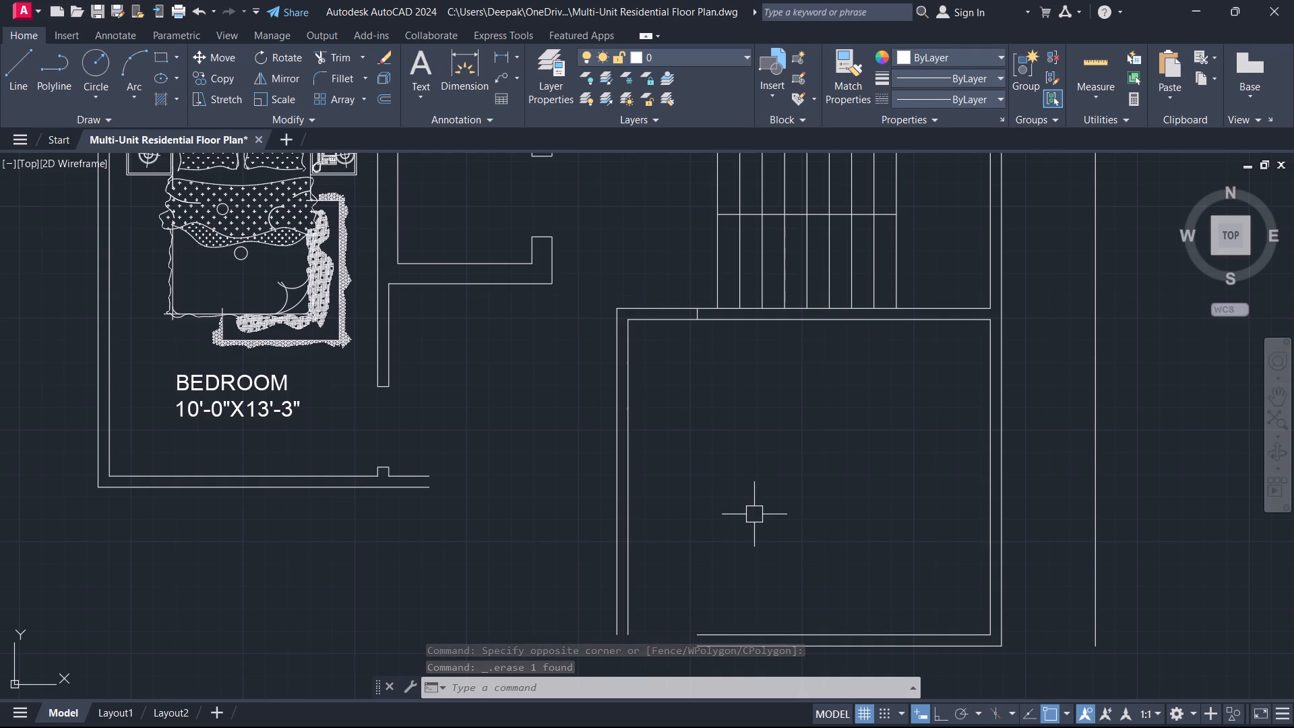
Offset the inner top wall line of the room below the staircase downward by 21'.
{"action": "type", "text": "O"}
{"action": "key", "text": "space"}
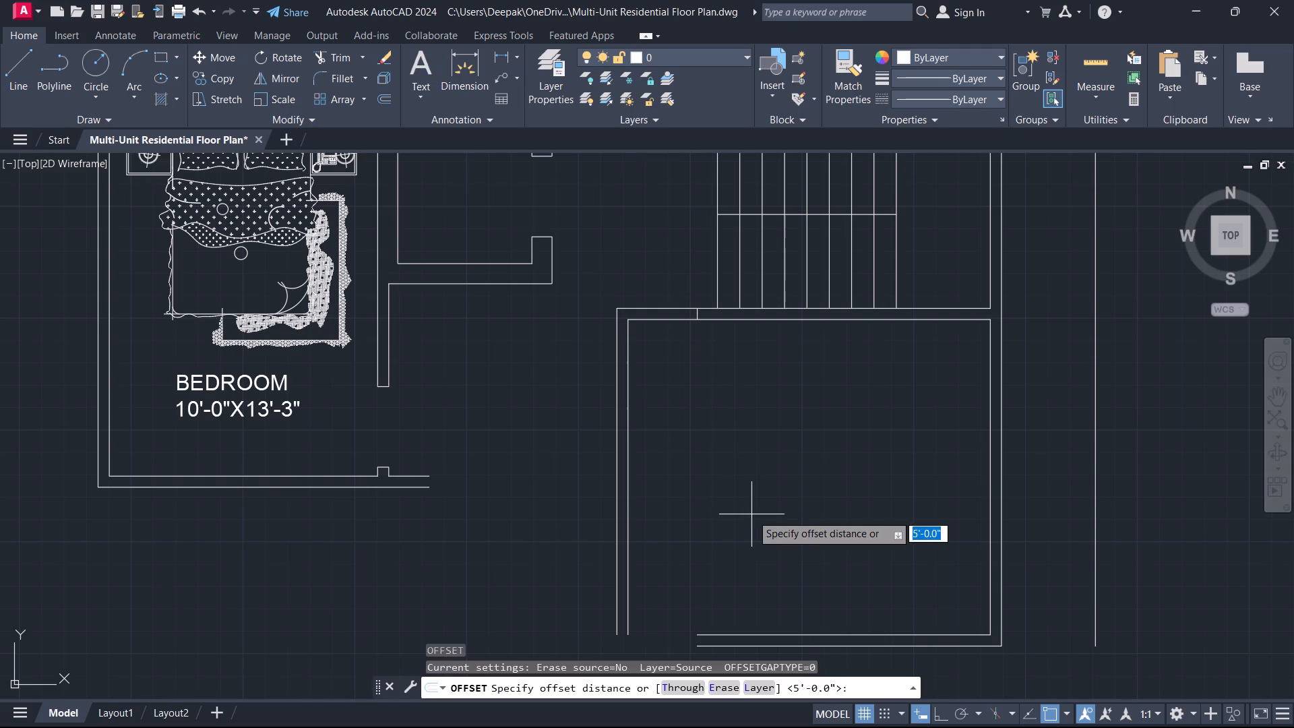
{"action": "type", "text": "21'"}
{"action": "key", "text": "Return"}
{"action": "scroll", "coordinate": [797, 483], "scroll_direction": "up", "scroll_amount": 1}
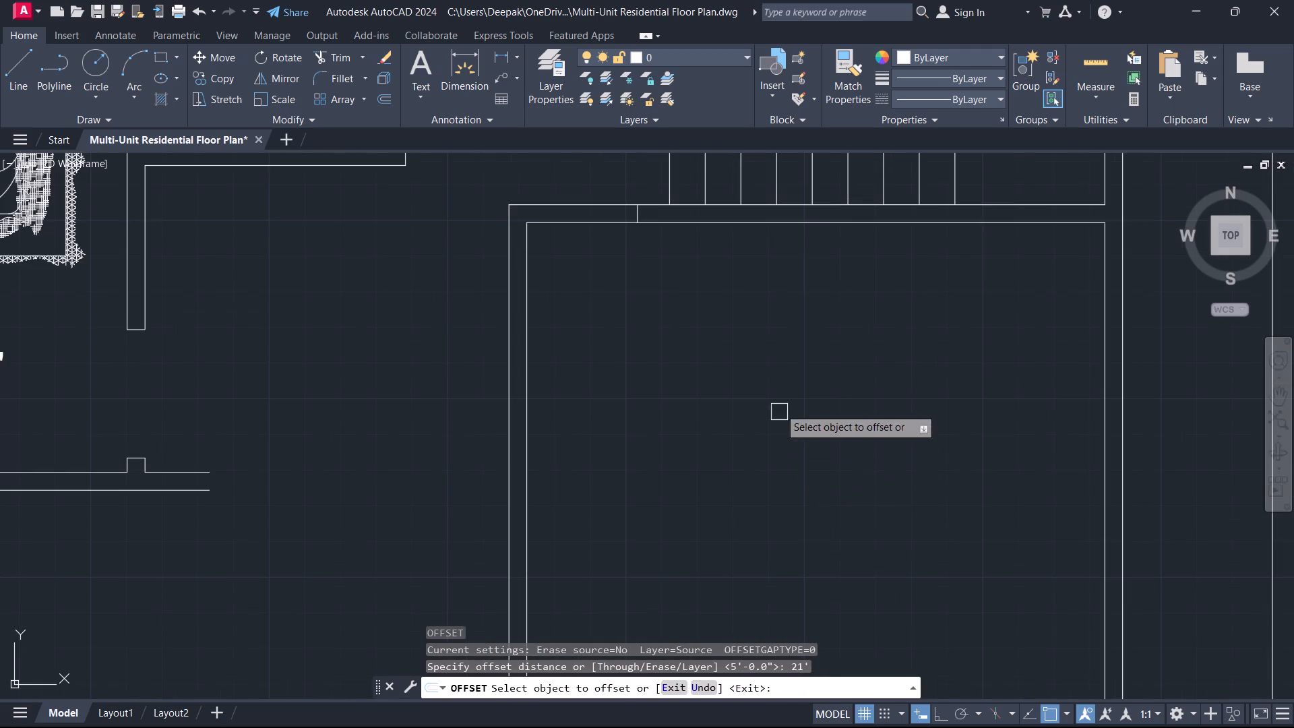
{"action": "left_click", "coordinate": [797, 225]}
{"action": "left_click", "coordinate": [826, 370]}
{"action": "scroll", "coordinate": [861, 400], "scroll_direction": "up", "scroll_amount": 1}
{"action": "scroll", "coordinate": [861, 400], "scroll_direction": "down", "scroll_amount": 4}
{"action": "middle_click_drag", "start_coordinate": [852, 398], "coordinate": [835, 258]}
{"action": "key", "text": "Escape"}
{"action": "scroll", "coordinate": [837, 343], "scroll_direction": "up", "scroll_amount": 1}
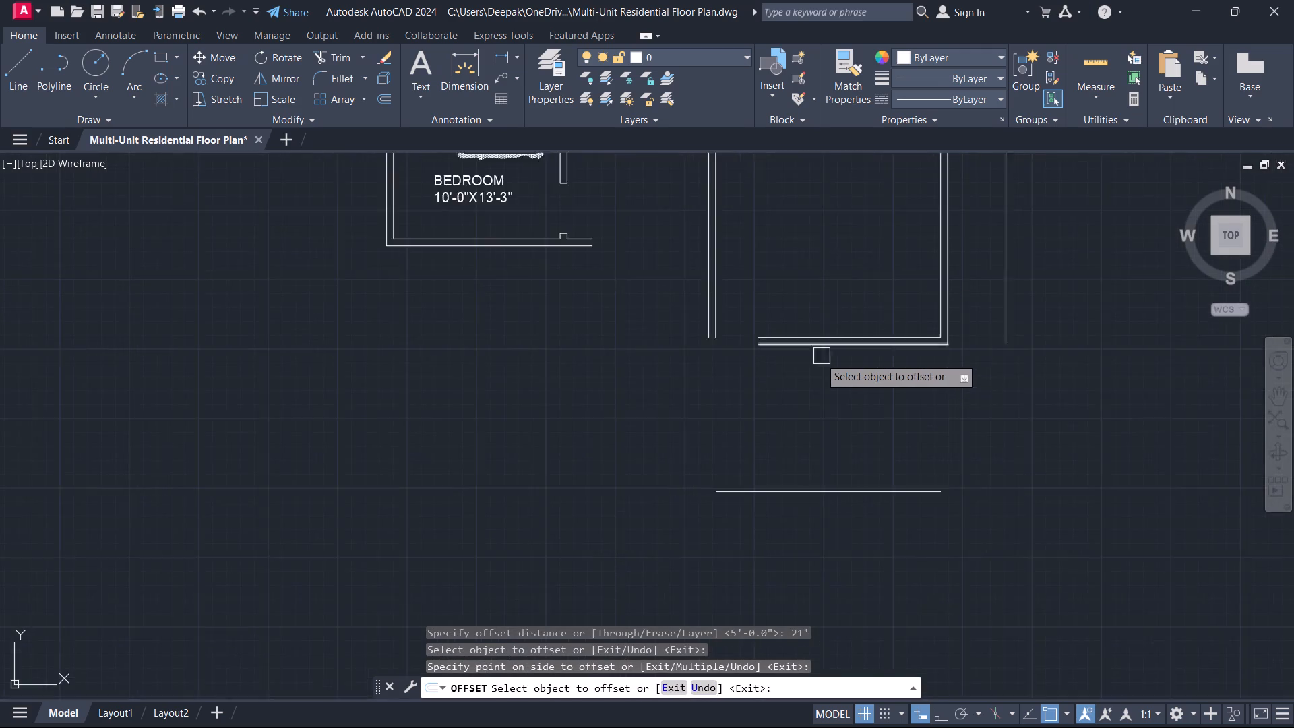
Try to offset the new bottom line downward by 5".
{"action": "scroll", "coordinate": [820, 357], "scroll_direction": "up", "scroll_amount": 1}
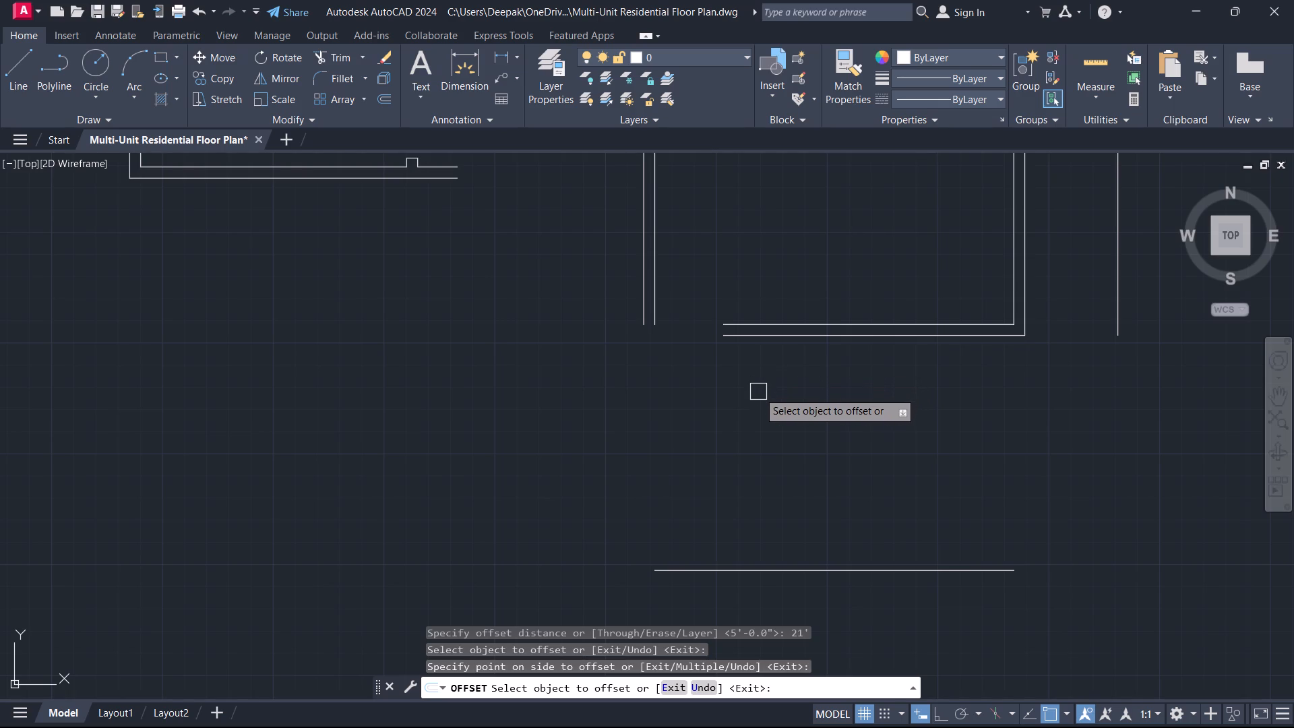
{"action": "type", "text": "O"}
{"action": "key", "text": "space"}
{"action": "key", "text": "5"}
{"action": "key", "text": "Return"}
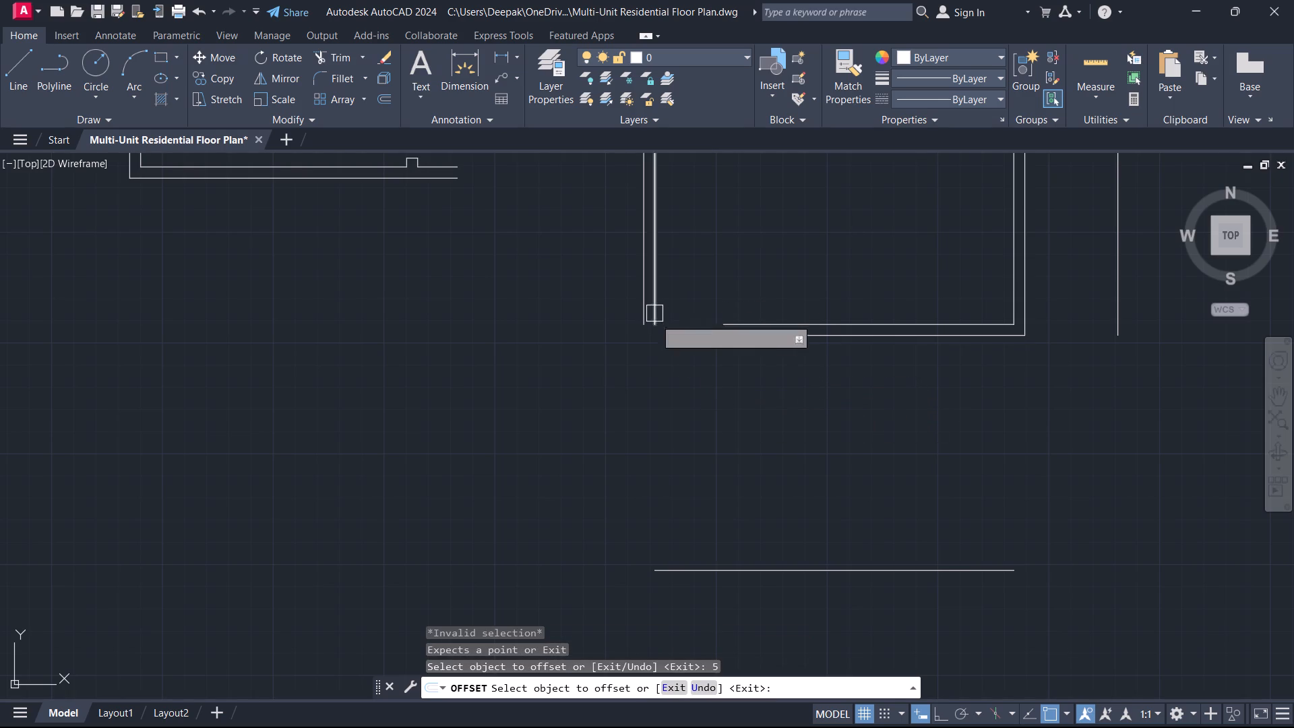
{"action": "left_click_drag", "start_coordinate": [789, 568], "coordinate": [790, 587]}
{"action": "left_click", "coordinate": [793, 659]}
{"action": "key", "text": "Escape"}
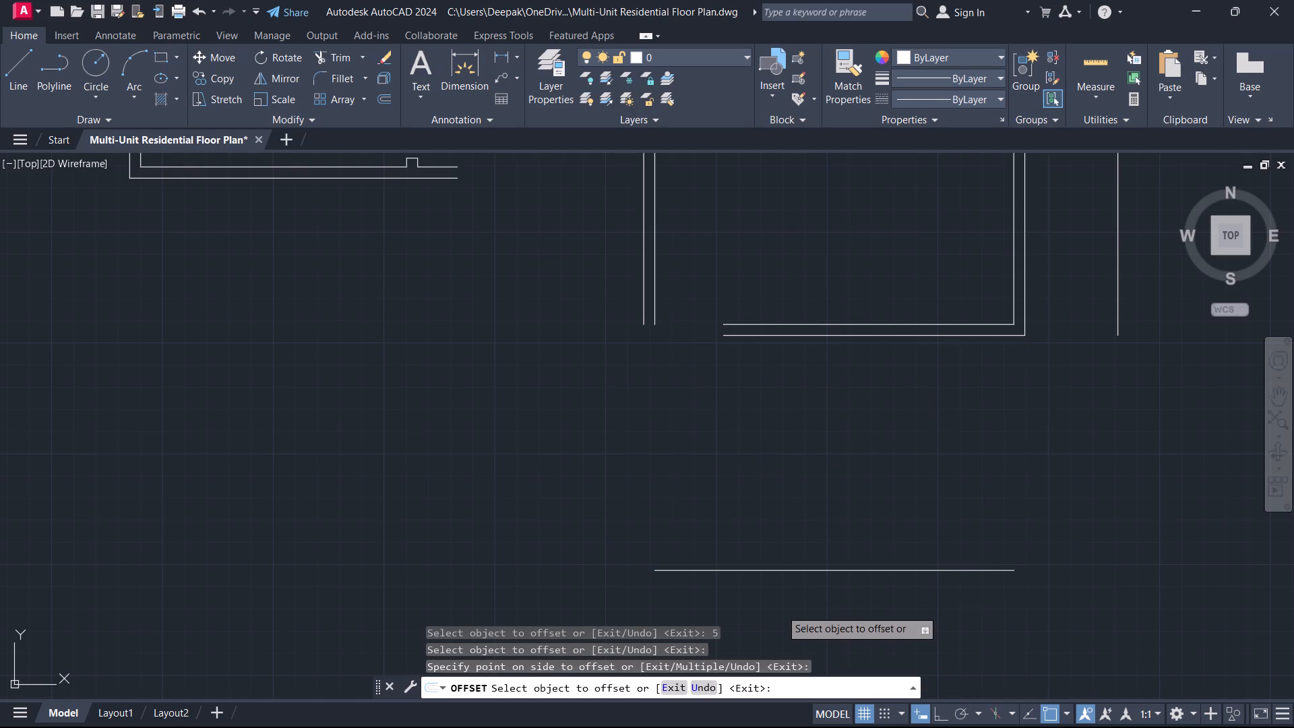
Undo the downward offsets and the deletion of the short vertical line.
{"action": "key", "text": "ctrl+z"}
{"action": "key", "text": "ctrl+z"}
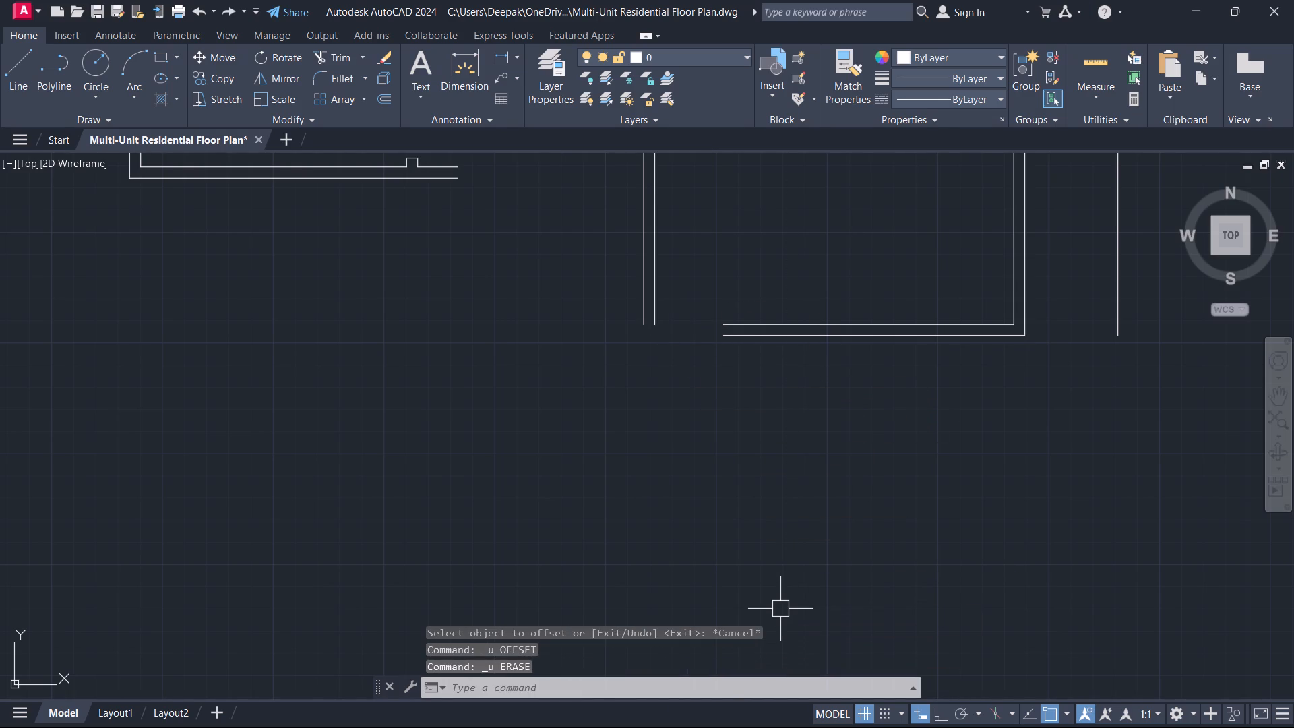
Offset the inner top wall line of the room below the staircase downward by 21'.
{"action": "scroll", "coordinate": [780, 609], "scroll_direction": "down", "scroll_amount": 2}
{"action": "type", "text": "O"}
{"action": "key", "text": "space"}
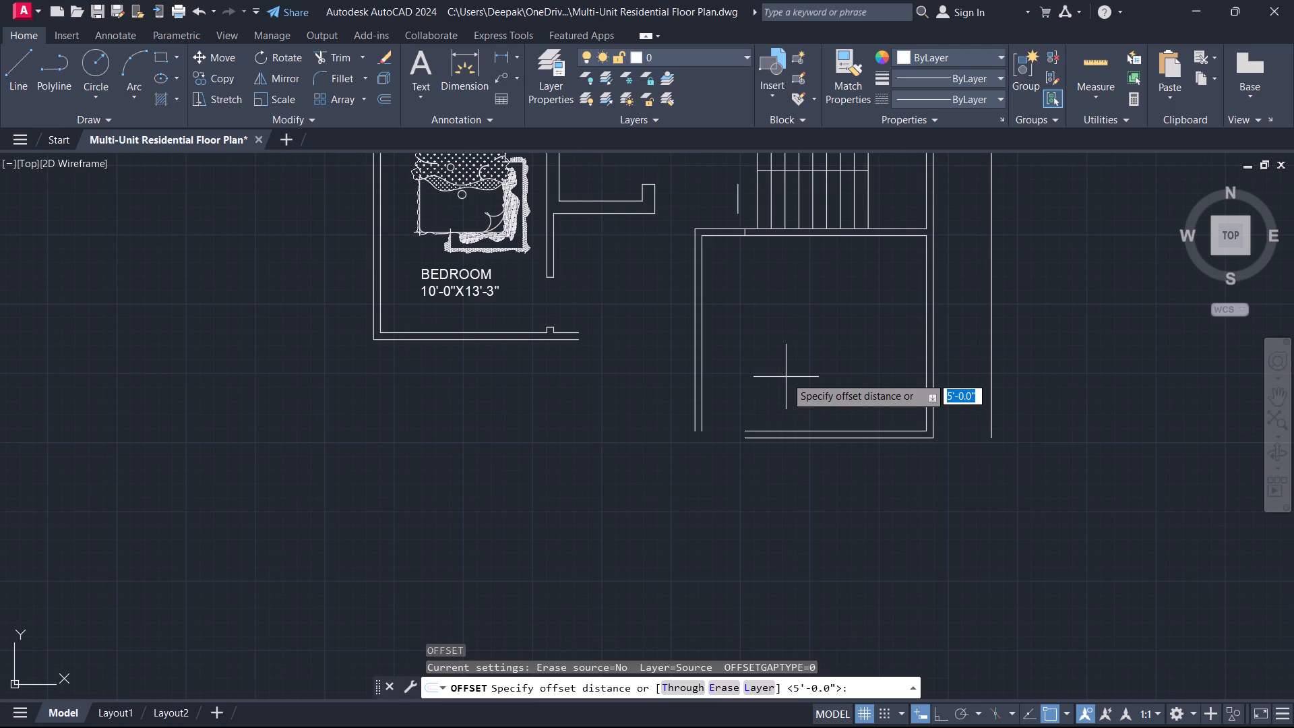
{"action": "type", "text": "21'"}
{"action": "key", "text": "Return"}
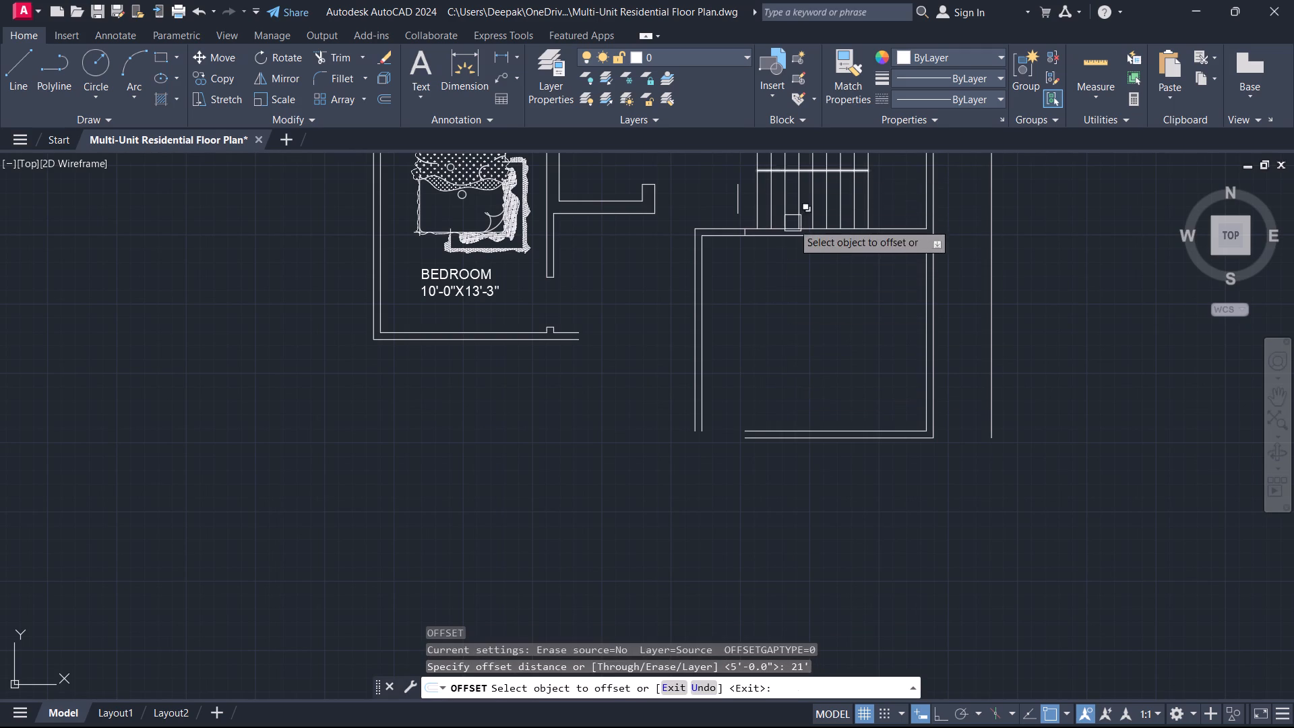
{"action": "scroll", "coordinate": [789, 240], "scroll_direction": "up", "scroll_amount": 2}
{"action": "left_click", "coordinate": [786, 229]}
{"action": "left_click", "coordinate": [797, 324]}
{"action": "key", "text": "Escape"}
Delete the short loose vertical line beside the staircase, above the room's top wall.
{"action": "middle_click_drag", "start_coordinate": [675, 200], "coordinate": [708, 305]}
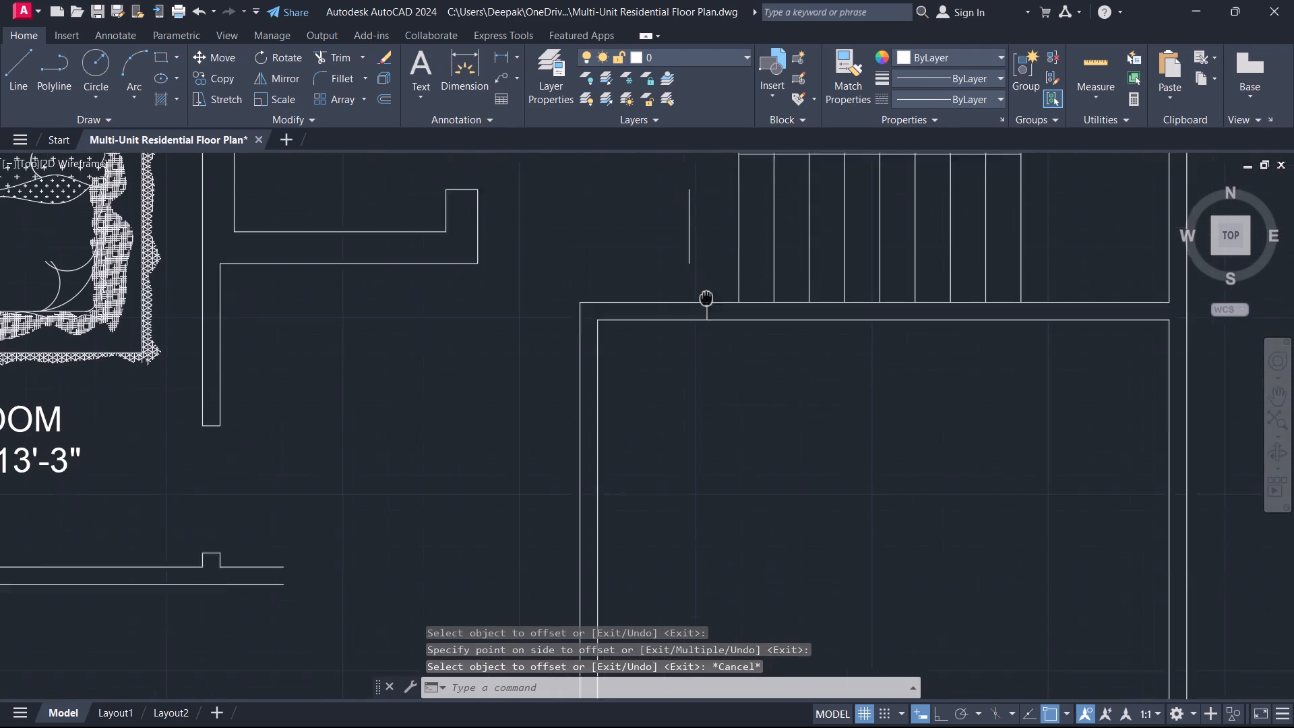
{"action": "middle_click_drag", "start_coordinate": [708, 305], "coordinate": [713, 337]}
{"action": "left_click", "coordinate": [698, 283]}
{"action": "key", "text": "Delete"}
Offset the new bottom line downward by 5" to form the bottom wall's thickness.
{"action": "scroll", "coordinate": [650, 253], "scroll_direction": "down", "scroll_amount": 3}
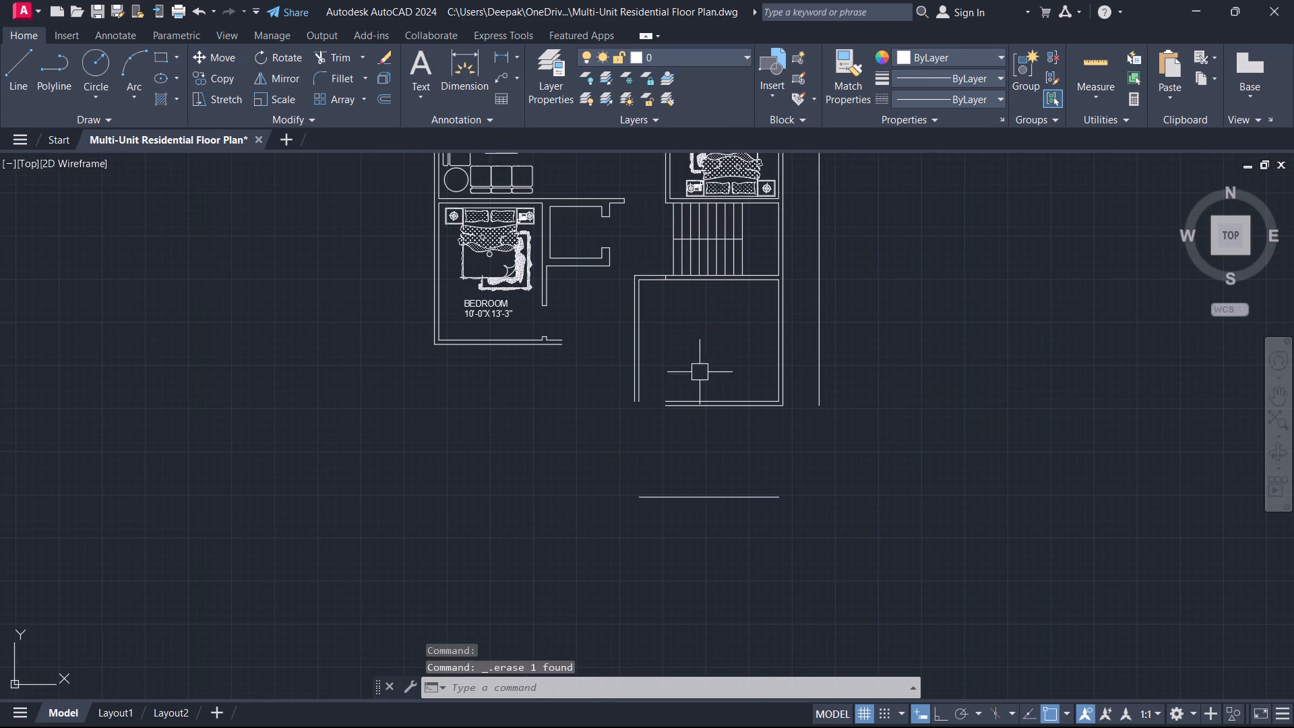
{"action": "key", "text": "o"}
{"action": "key", "text": "space"}
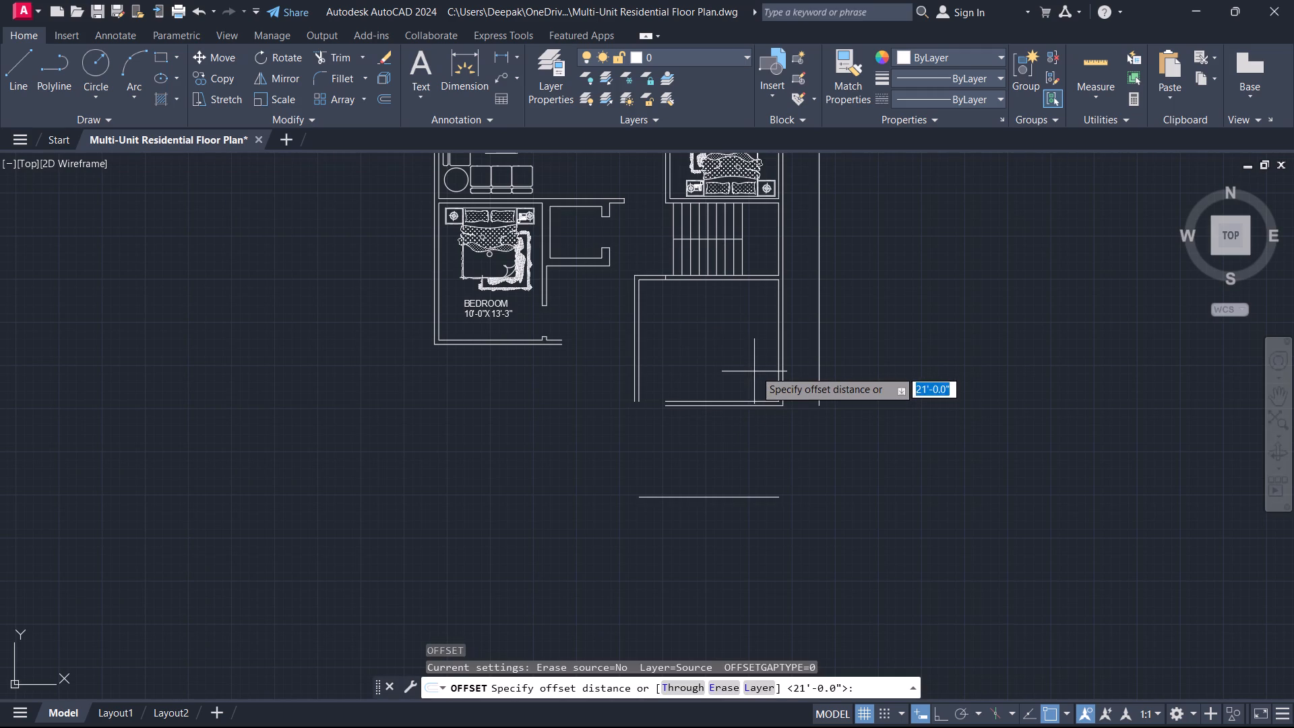
{"action": "key", "text": "5"}
{"action": "key", "text": "Return"}
{"action": "left_click", "coordinate": [722, 499]}
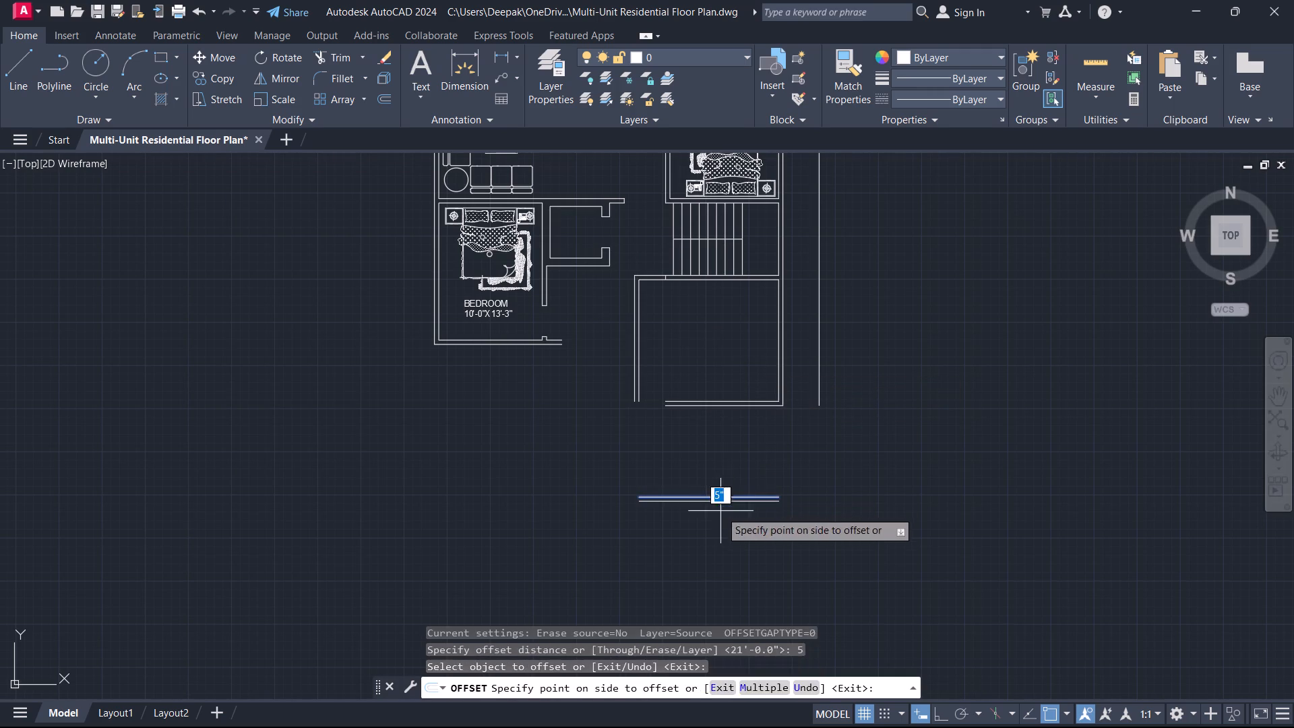
{"action": "left_click", "coordinate": [720, 511]}
{"action": "key", "text": "Escape"}
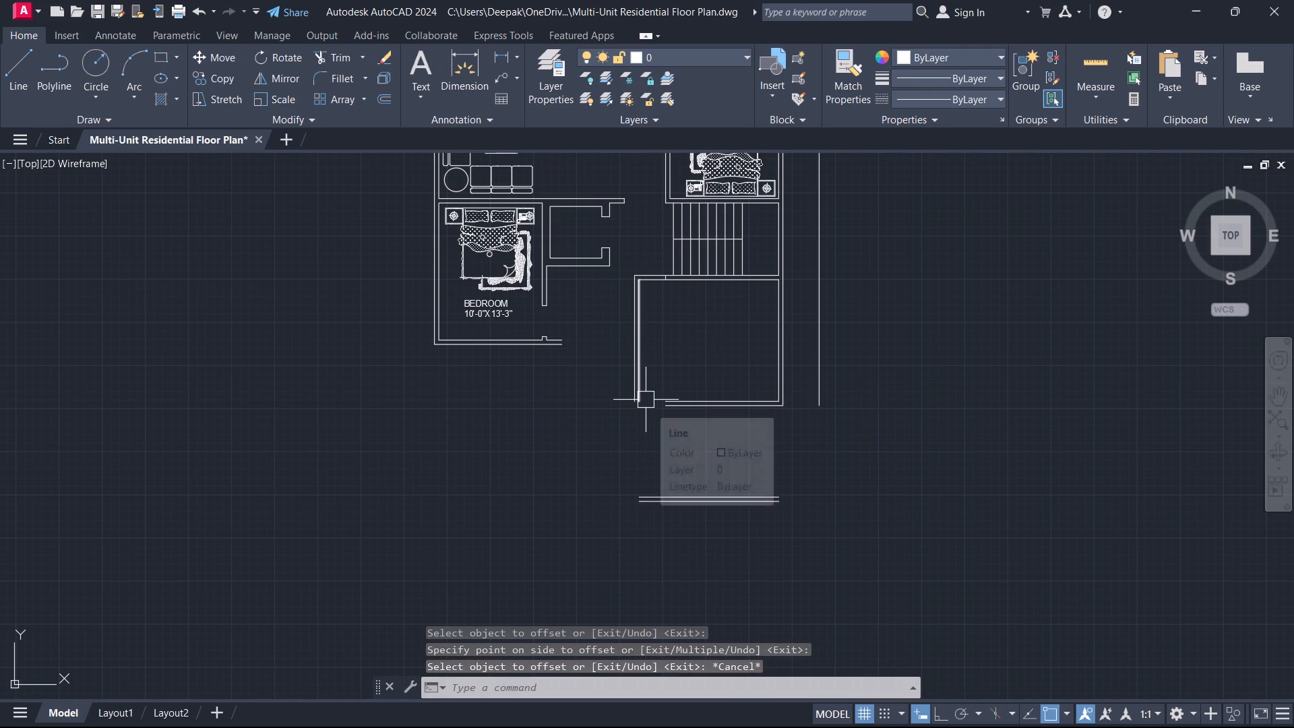
Fillet the left wall's inner and outer lines to the corresponding lines of the new bottom wall as square corners.
{"action": "type", "text": "F"}
{"action": "key", "text": "space"}
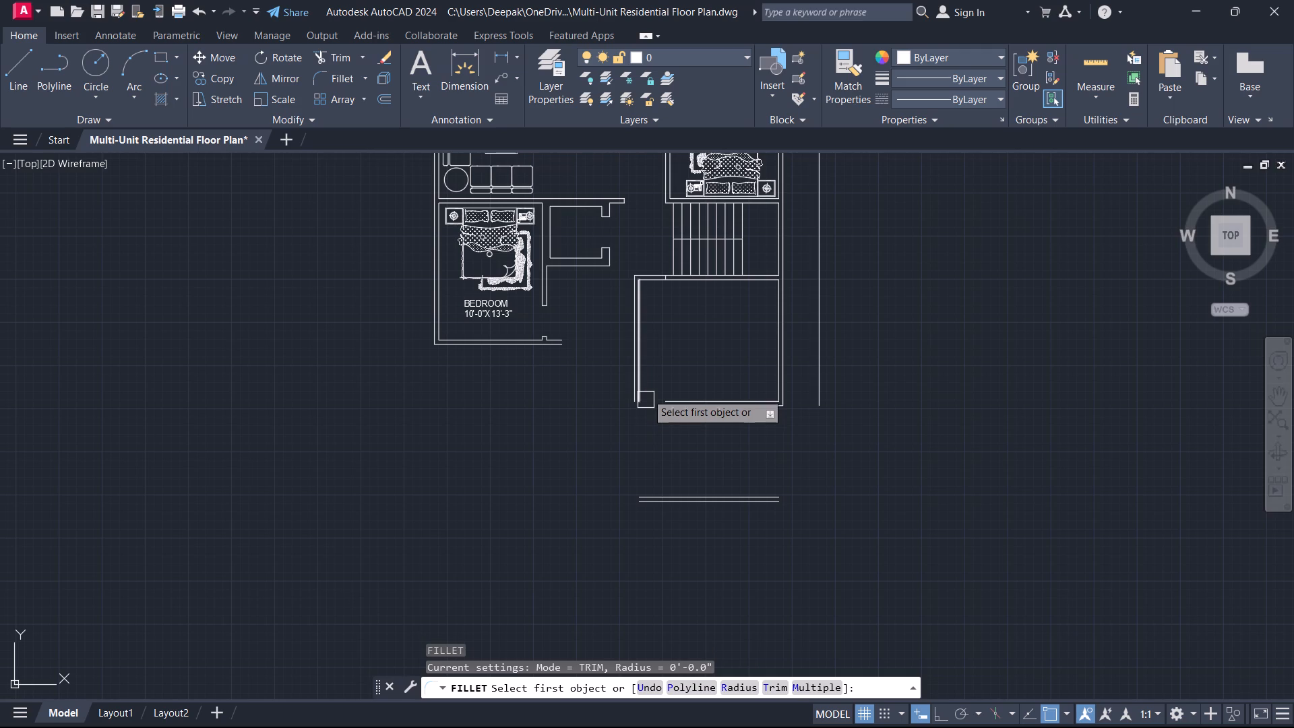
{"action": "scroll", "coordinate": [643, 373], "scroll_direction": "up", "scroll_amount": 1}
{"action": "left_click", "coordinate": [638, 372]}
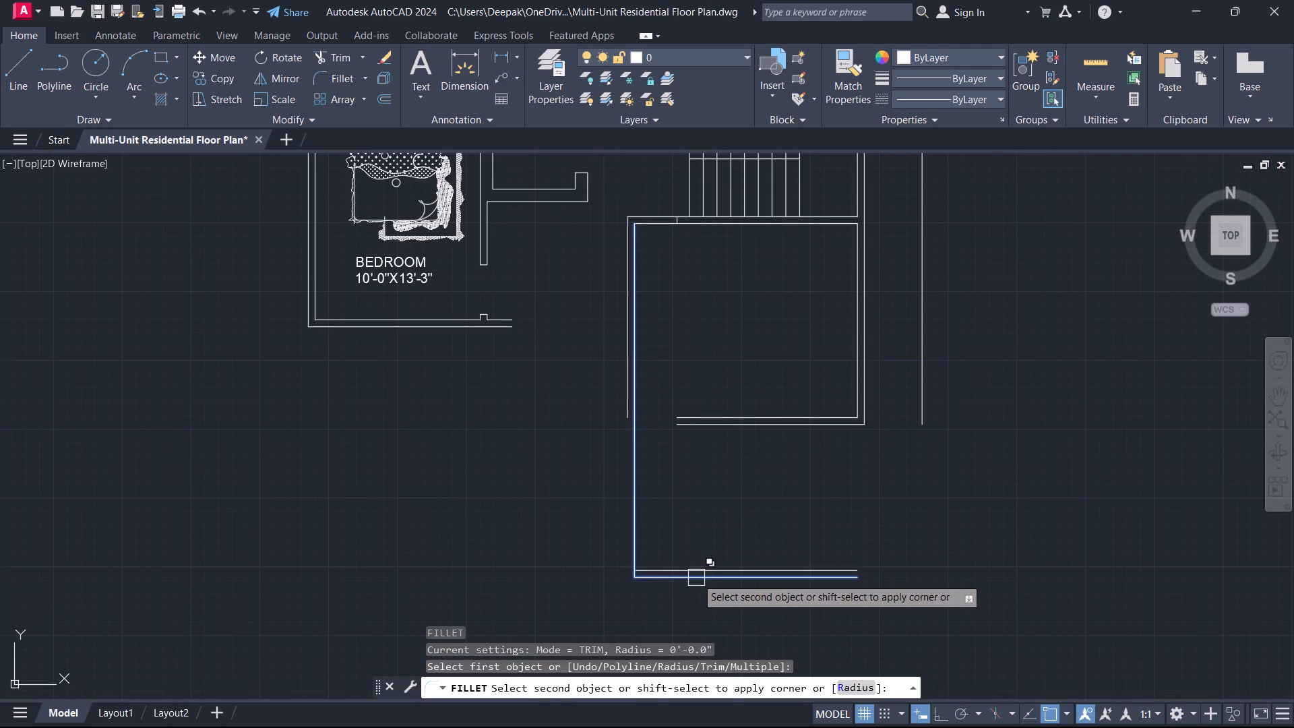
{"action": "left_click", "coordinate": [686, 565]}
{"action": "key", "text": "Escape"}
{"action": "key", "text": "space"}
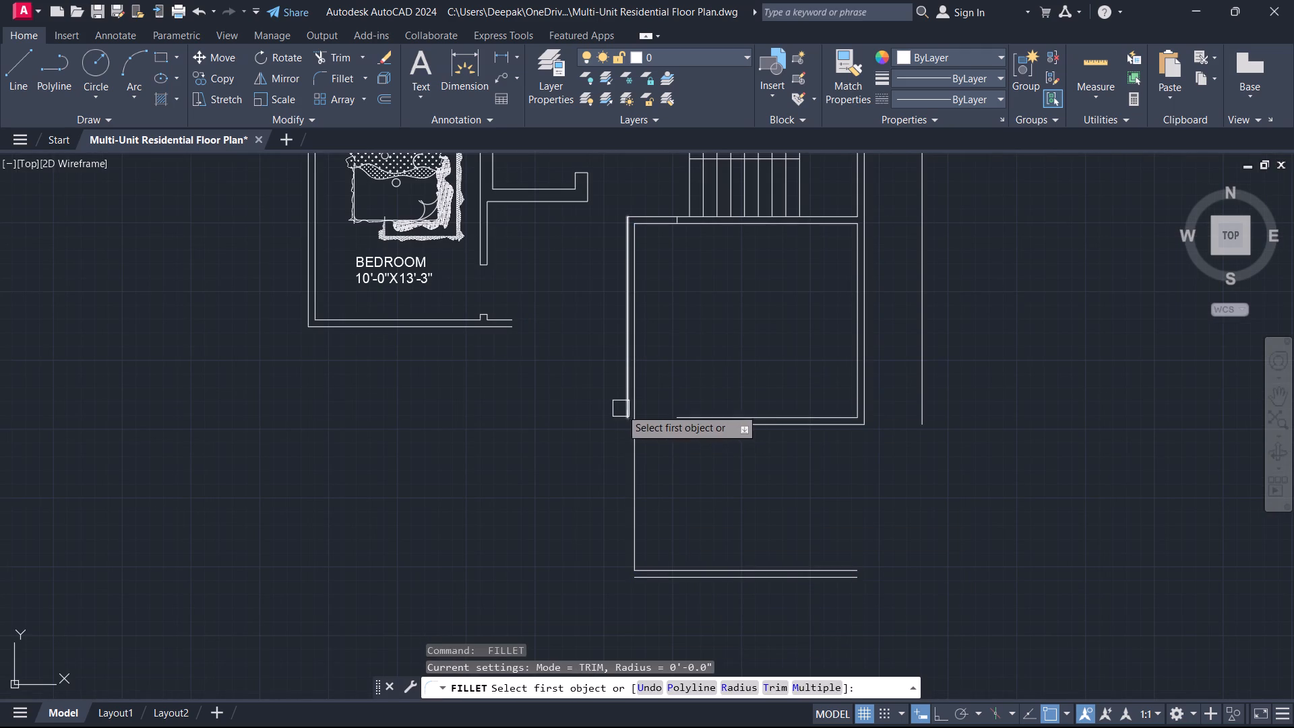
{"action": "left_click", "coordinate": [619, 407]}
{"action": "left_click", "coordinate": [621, 406]}
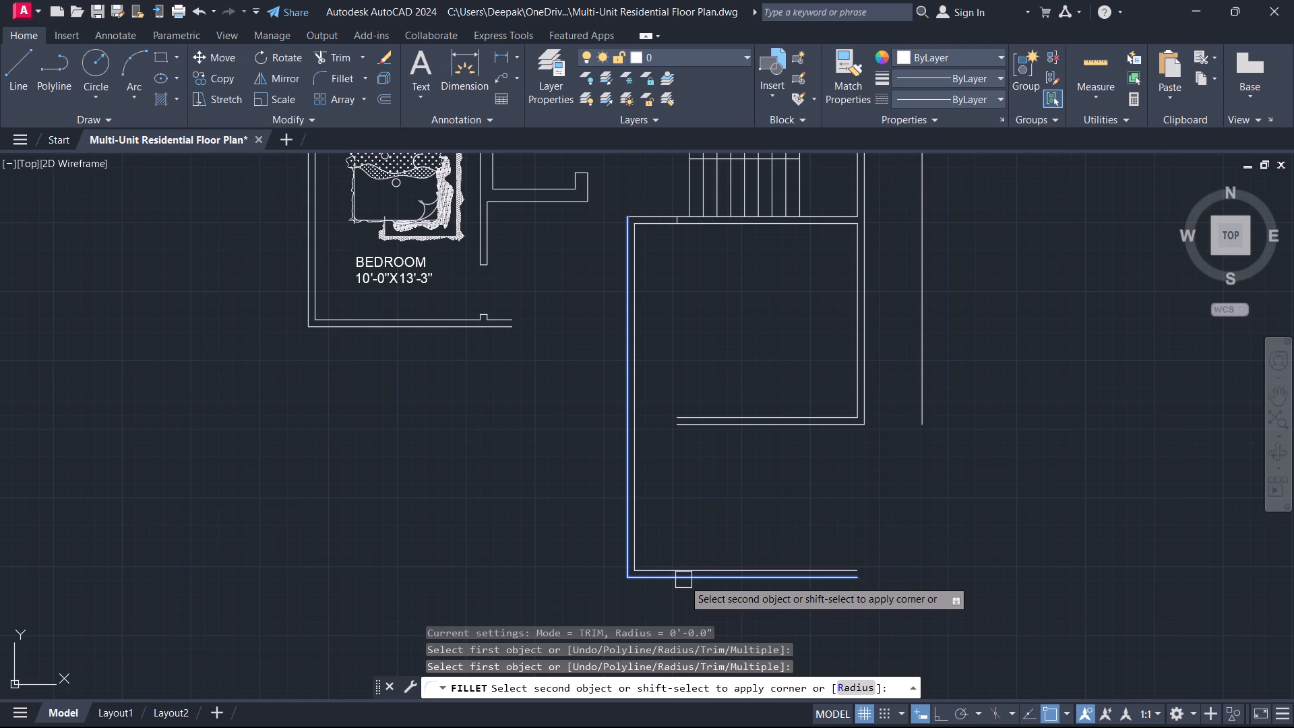
{"action": "left_click", "coordinate": [683, 580]}
{"action": "key", "text": "Escape"}
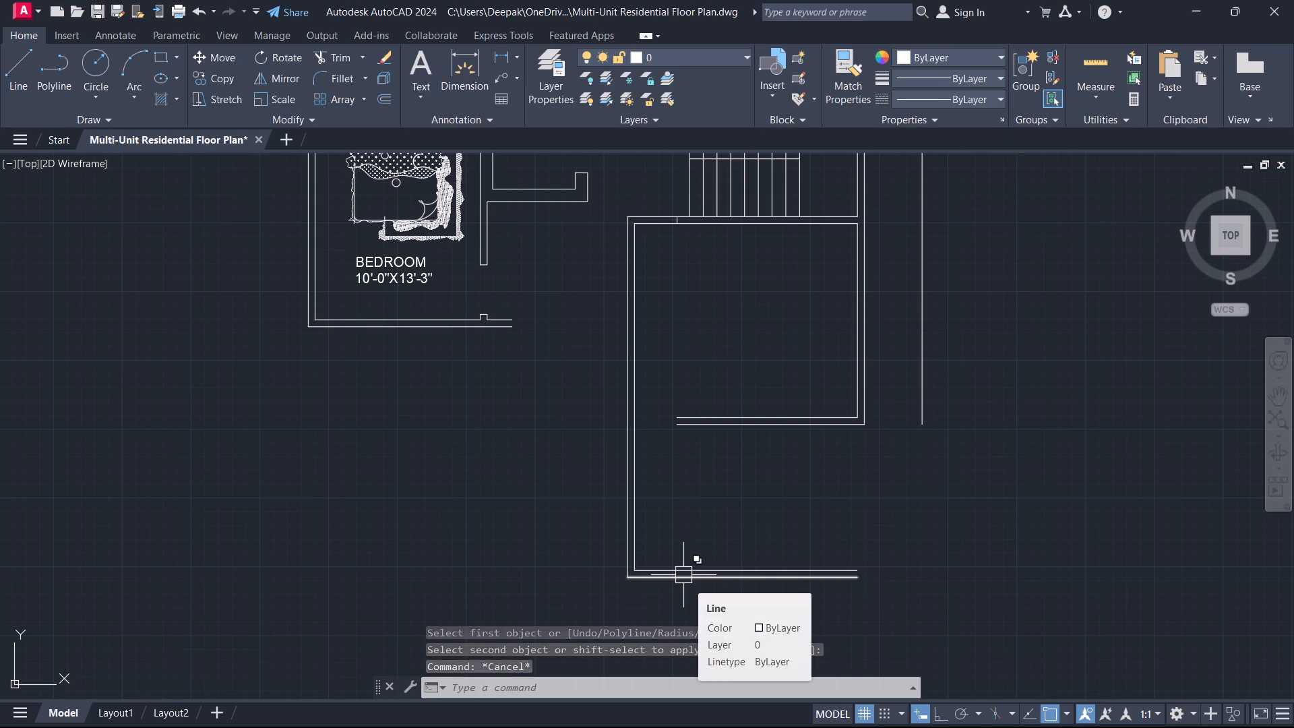
Offset the left wall's inner line 9'8" to the right, into the room.
{"action": "type", "text": "O"}
{"action": "key", "text": "space"}
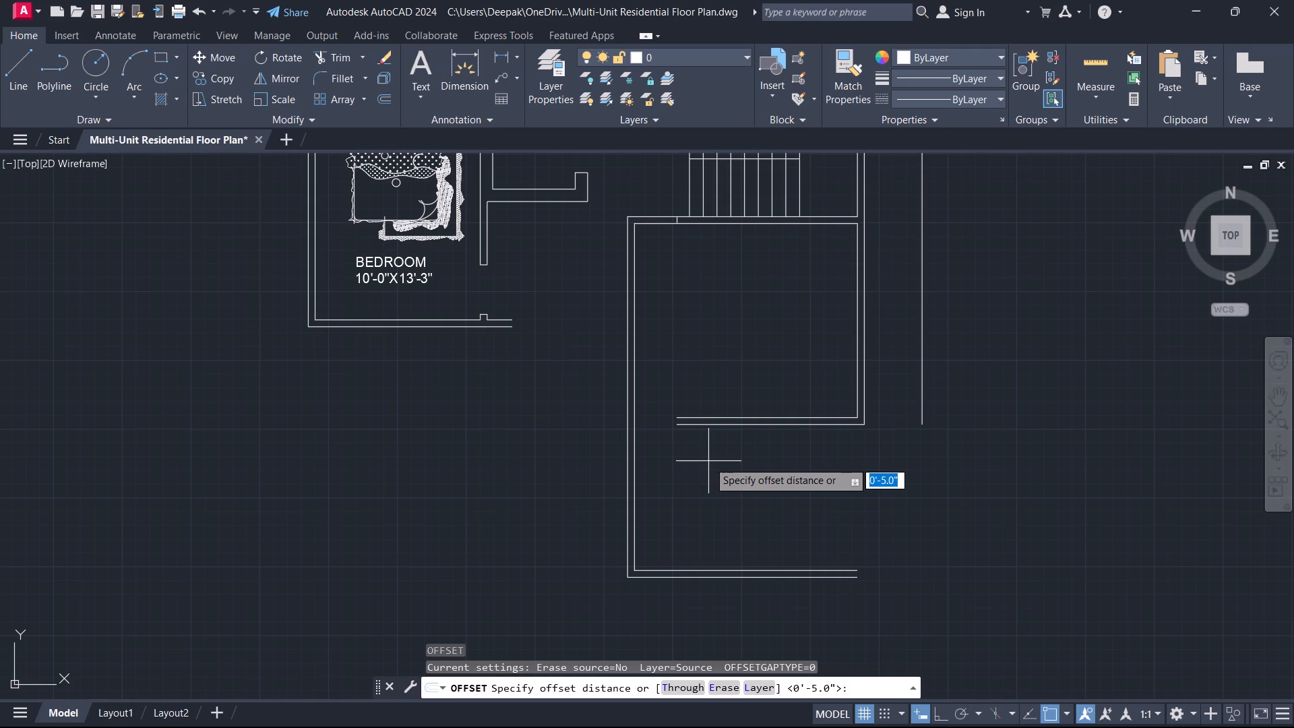
{"action": "type", "text": "9'"}
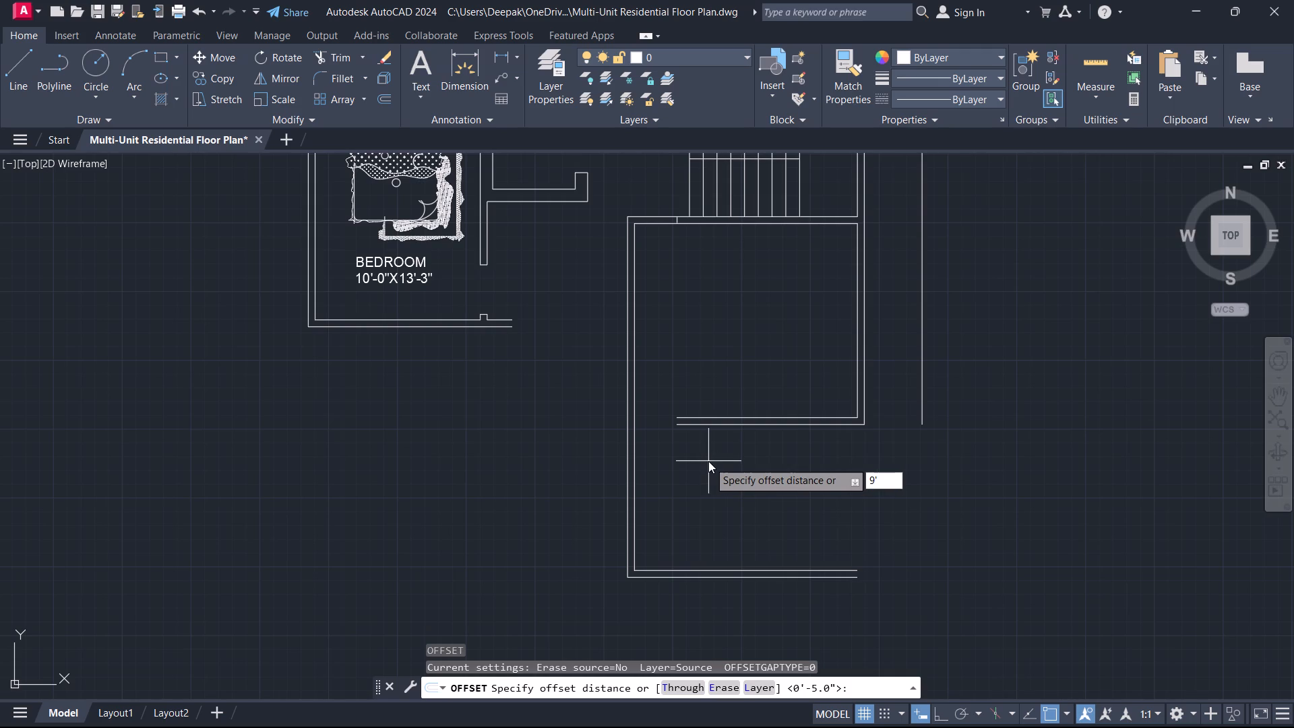
{"action": "key", "text": "8"}
{"action": "key", "text": "Return"}
{"action": "scroll", "coordinate": [708, 461], "scroll_direction": "up", "scroll_amount": 2}
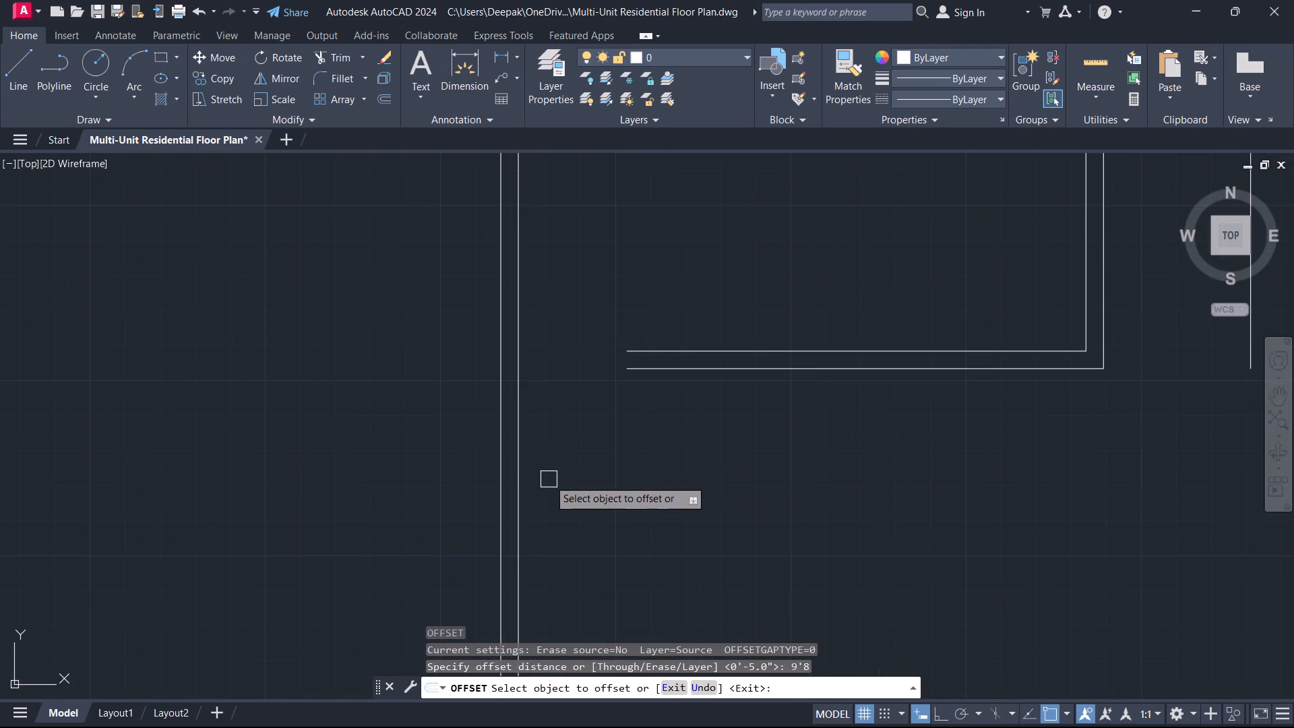
{"action": "left_click", "coordinate": [523, 467]}
{"action": "left_click", "coordinate": [640, 456]}
{"action": "key", "text": "Escape"}
Move the new vertical partition line 1" to the left.
{"action": "scroll", "coordinate": [943, 446], "scroll_direction": "down", "scroll_amount": 2}
{"action": "middle_click_drag", "start_coordinate": [948, 442], "coordinate": [837, 406]}
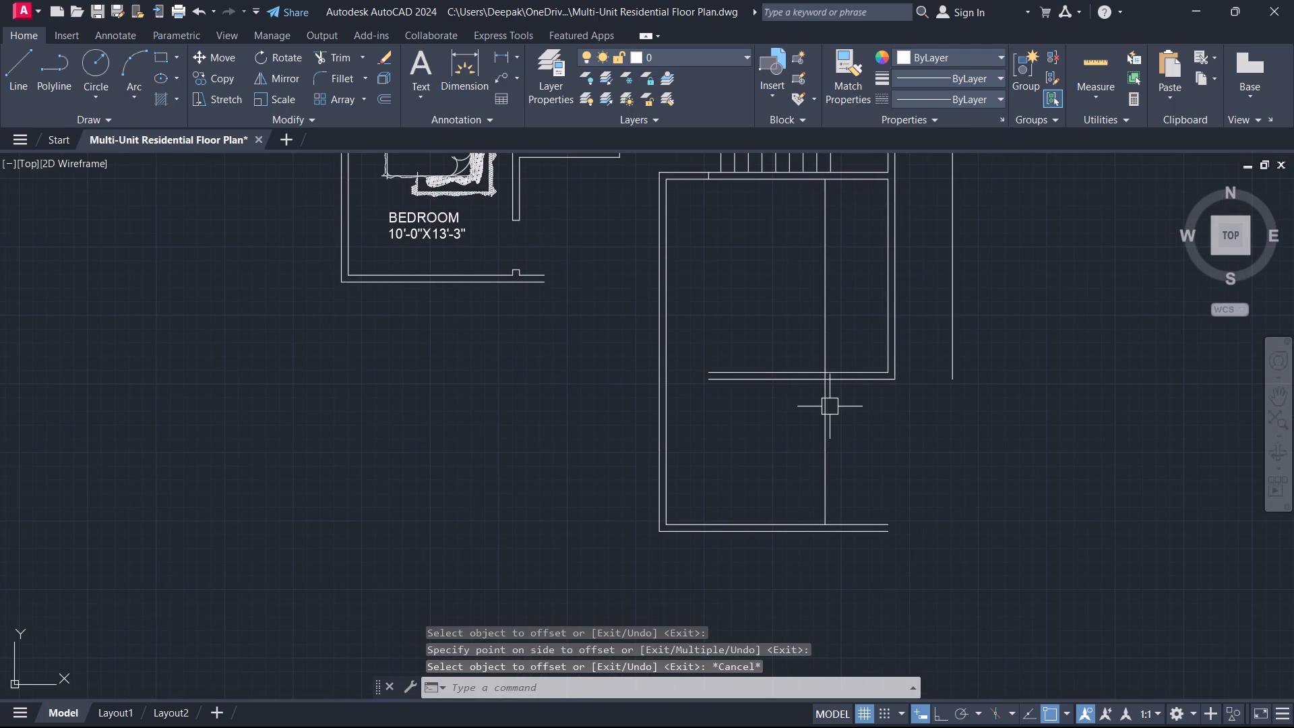
{"action": "left_click_drag", "start_coordinate": [857, 442], "coordinate": [847, 442]}
{"action": "left_click", "coordinate": [800, 430]}
{"action": "key", "text": "m"}
{"action": "key", "text": "space"}
{"action": "left_click_drag", "start_coordinate": [822, 448], "coordinate": [813, 448]}
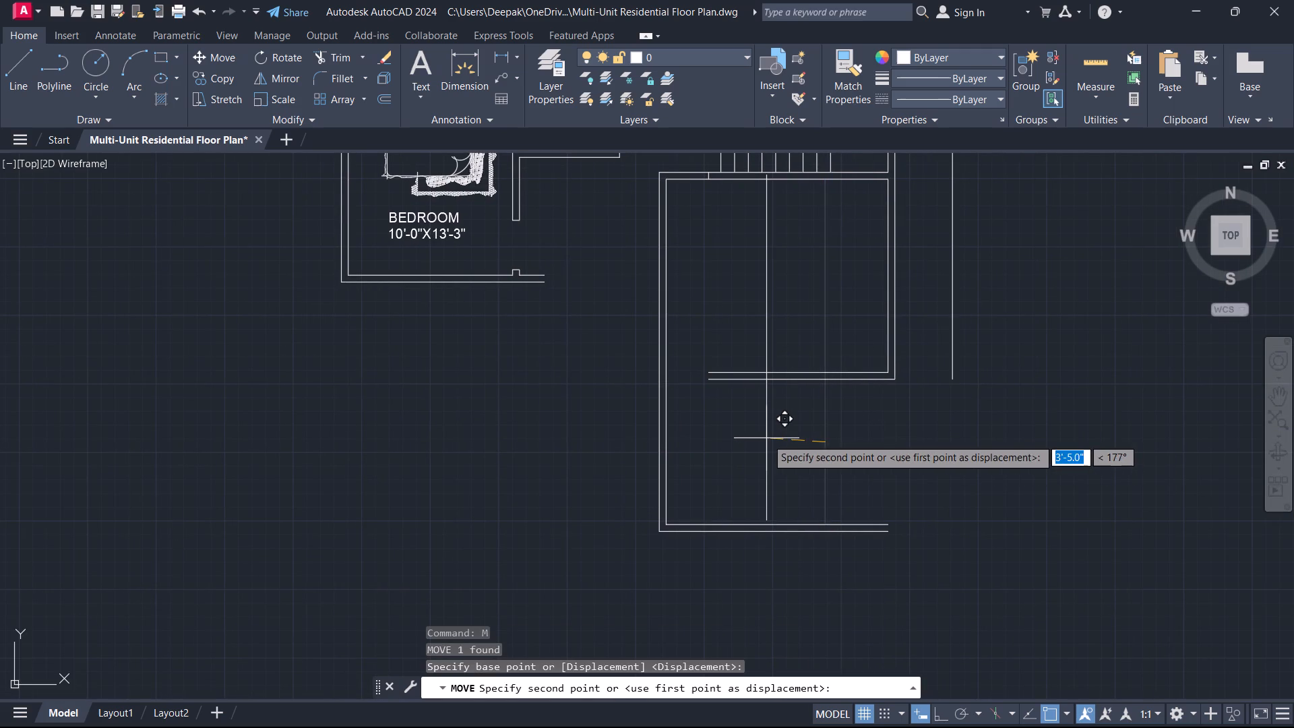
{"action": "key", "text": "1"}
{"action": "key", "text": "Return"}
Offset the moved partition line 5" to the right to give the wall its thickness.
{"action": "type", "text": "O 5"}
{"action": "key", "text": "Return"}
{"action": "left_click", "coordinate": [820, 475]}
{"action": "left_click", "coordinate": [840, 473]}
{"action": "key", "text": "Escape"}
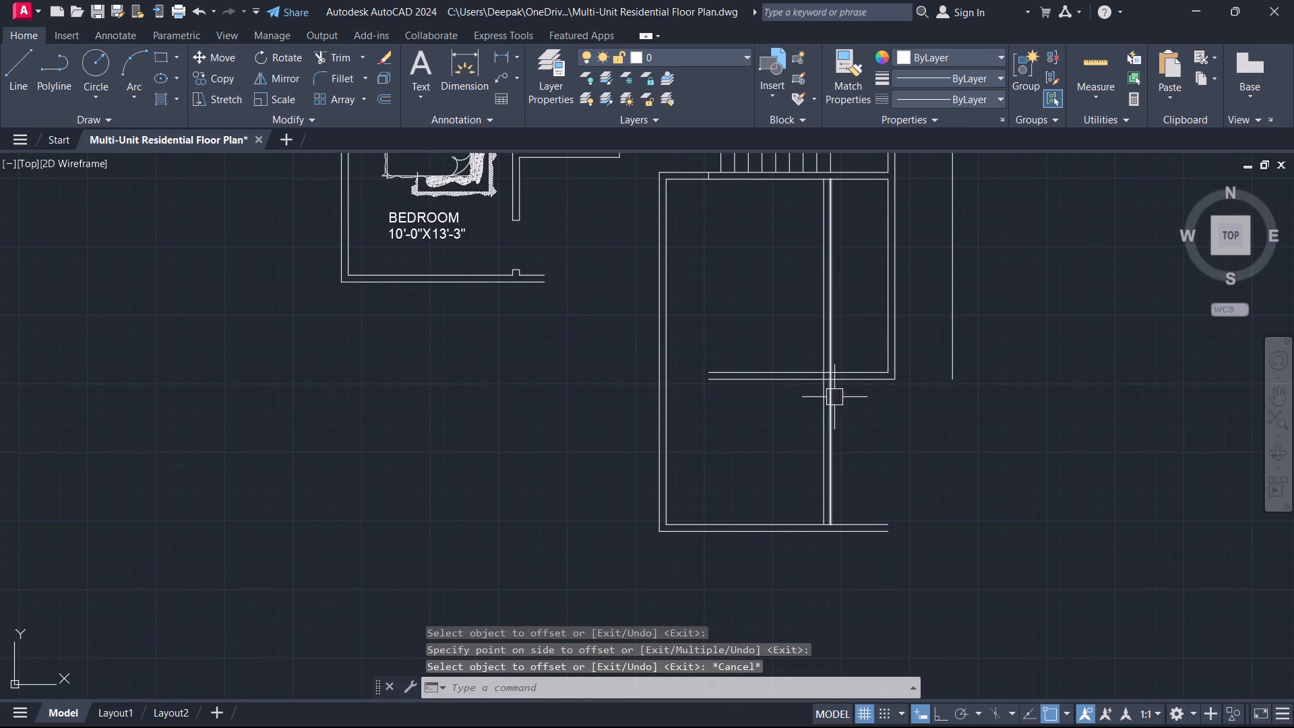
Trim the middle horizontal wall lines left of the partition and the partition lines above that wall.
{"action": "key", "text": "t"}
{"action": "key", "text": "r"}
{"action": "key", "text": "space"}
{"action": "left_click", "coordinate": [786, 405]}
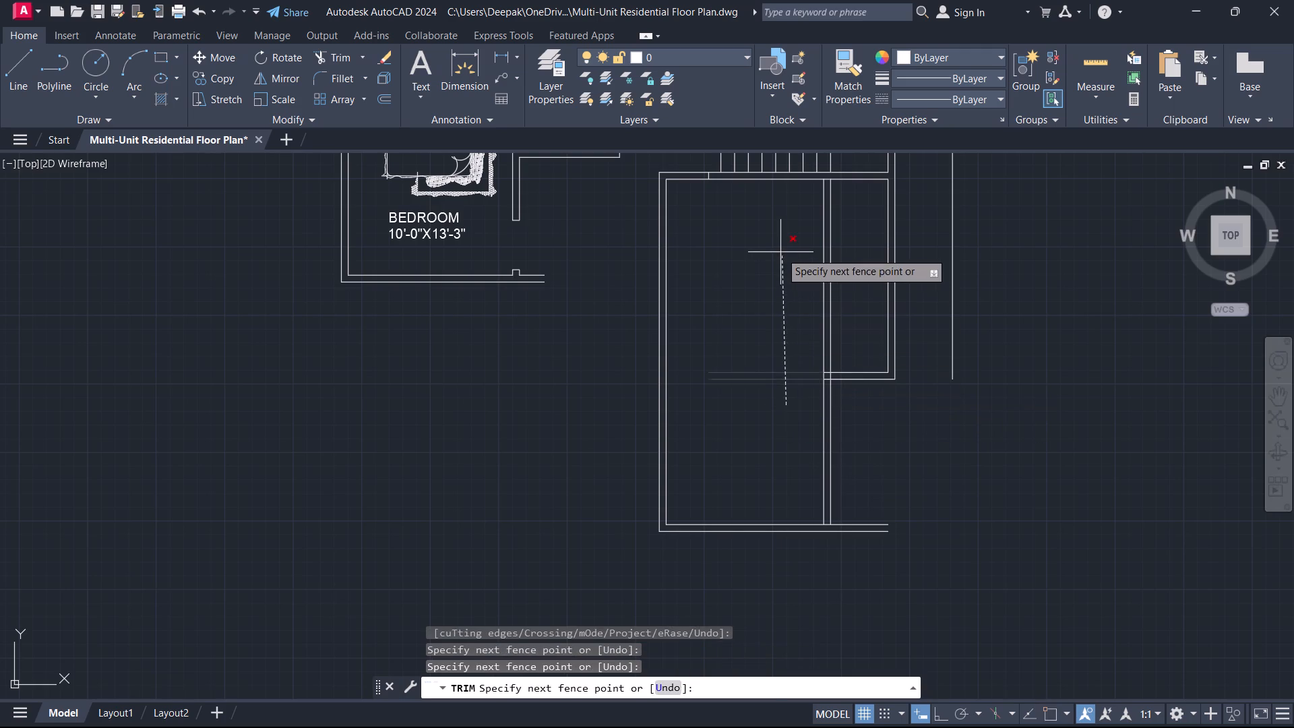
{"action": "left_click", "coordinate": [780, 251]}
{"action": "key", "text": "Escape"}
{"action": "type", "text": "TR"}
{"action": "key", "text": "space"}
{"action": "left_click", "coordinate": [853, 334]}
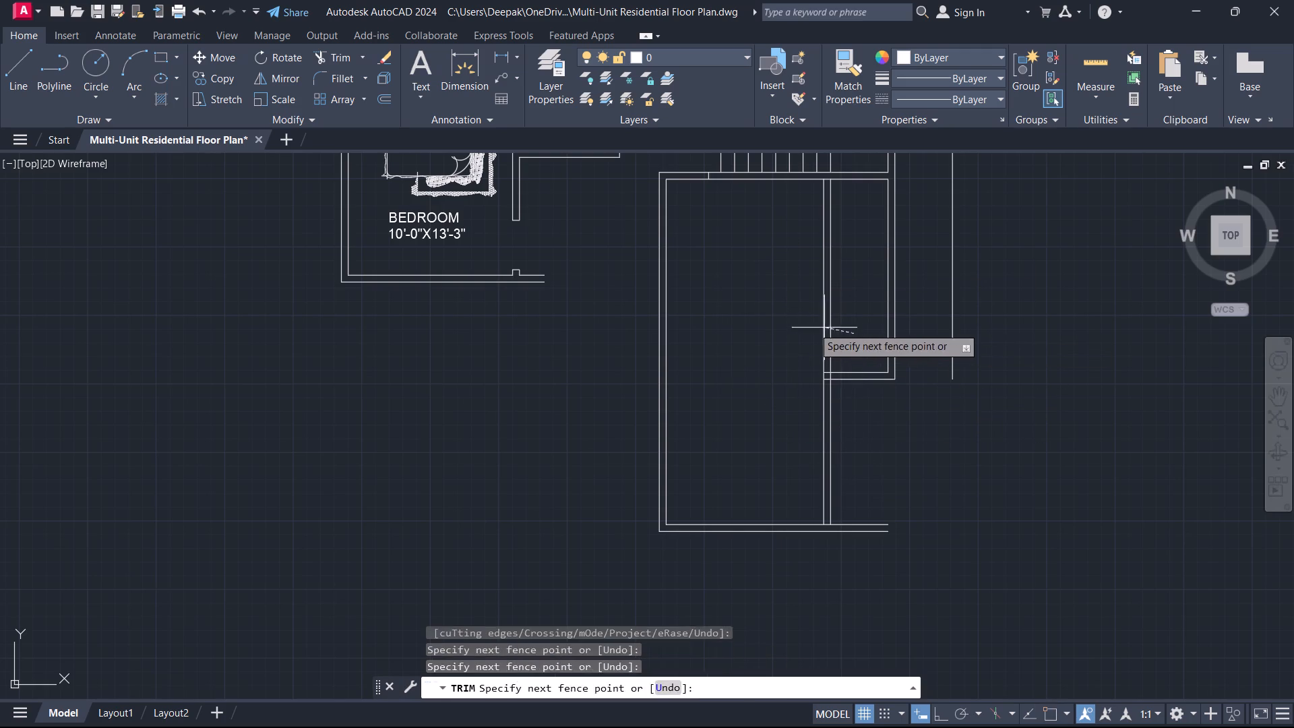
{"action": "left_click", "coordinate": [793, 327]}
{"action": "key", "text": "Escape"}
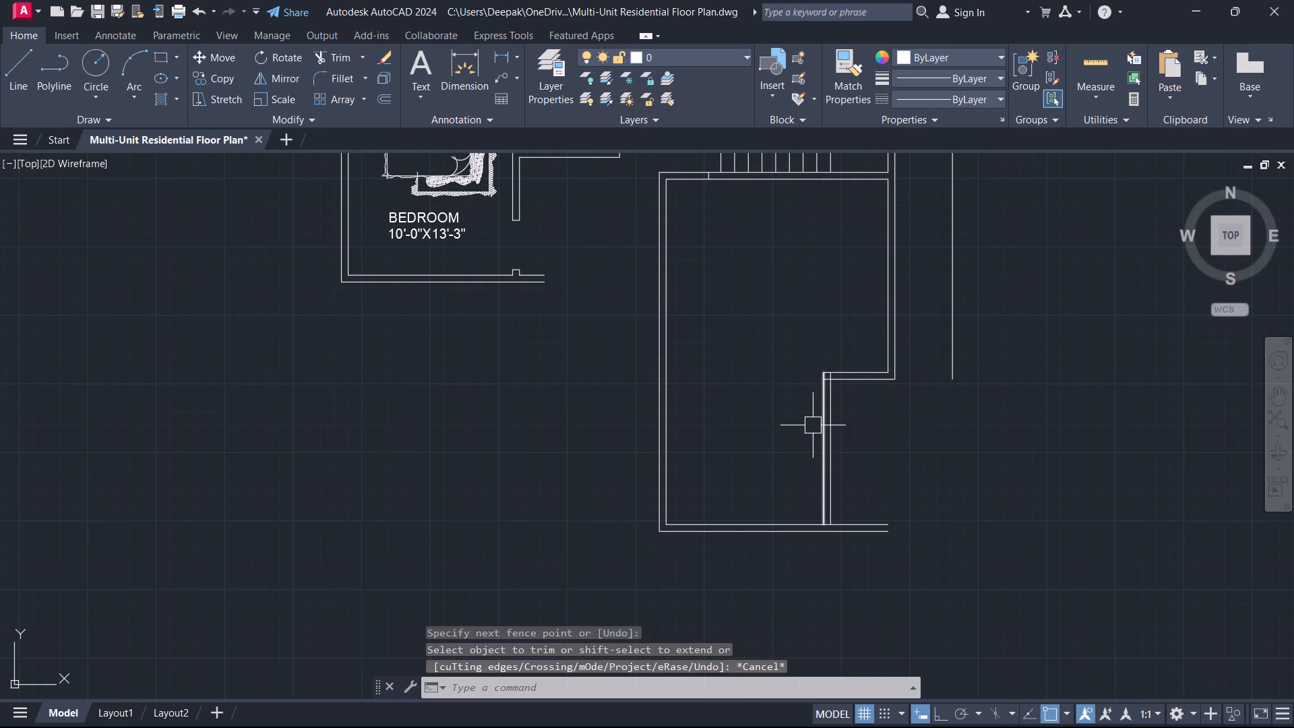
Offset the partition's right-hand line 6' to the right.
{"action": "type", "text": "O"}
{"action": "key", "text": "space"}
{"action": "key", "text": "6"}
{"action": "key", "text": "apostrophe"}
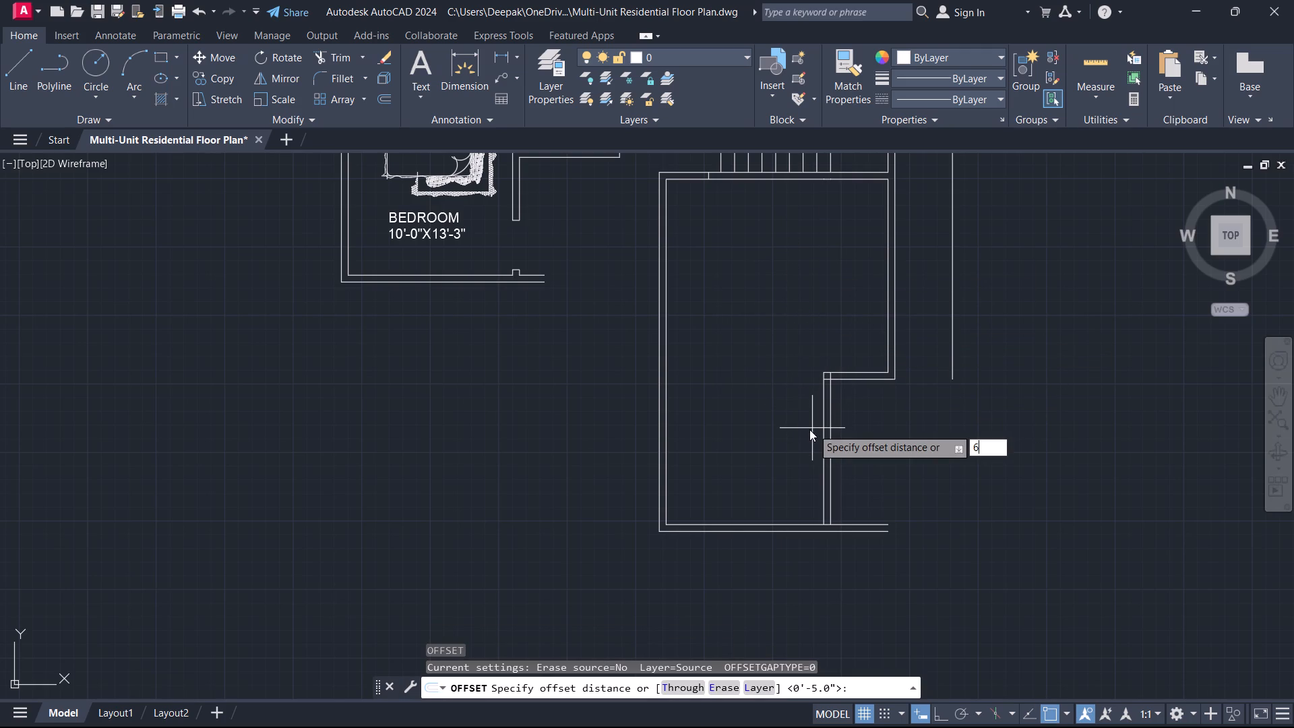
{"action": "key", "text": "Return"}
{"action": "scroll", "coordinate": [833, 446], "scroll_direction": "up", "scroll_amount": 1}
{"action": "left_click", "coordinate": [832, 449]}
{"action": "left_click", "coordinate": [921, 440]}
{"action": "key", "text": "Escape"}
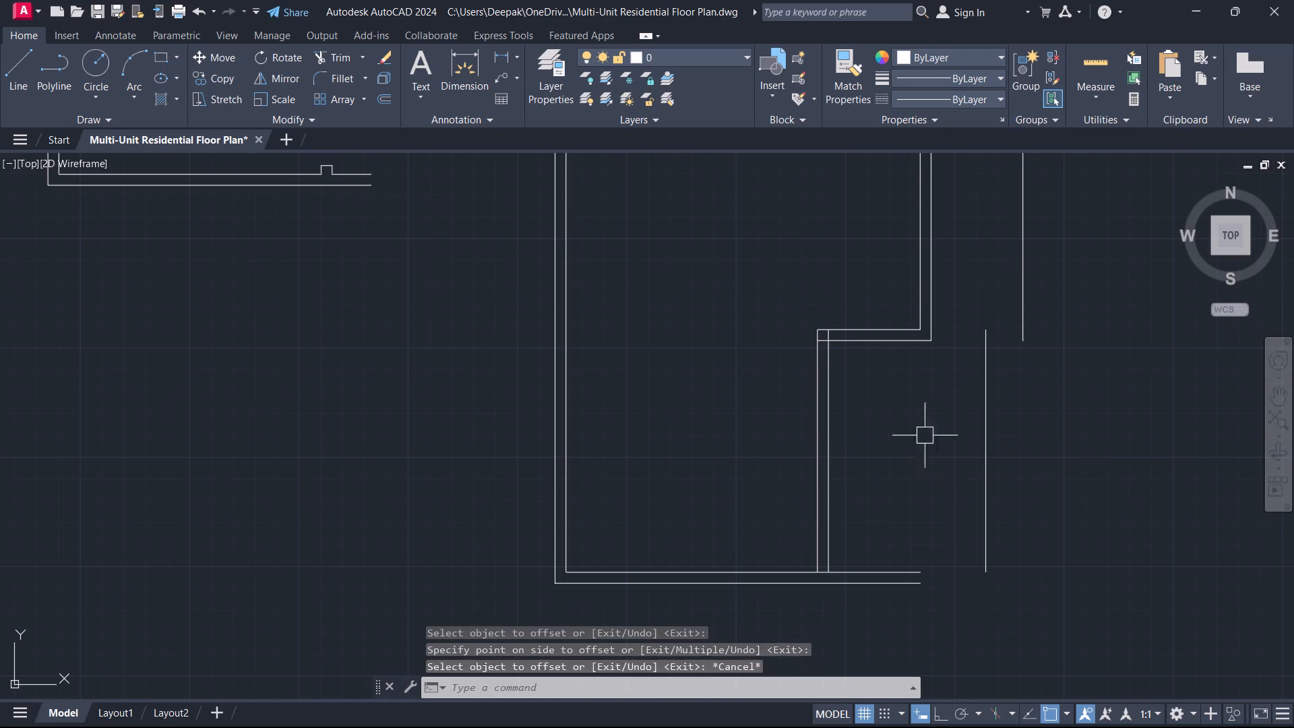
Offset the new vertical line 5" to the right to form the small room's right wall.
{"action": "key", "text": "p"}
{"action": "key", "text": "Escape"}
{"action": "key", "text": "o"}
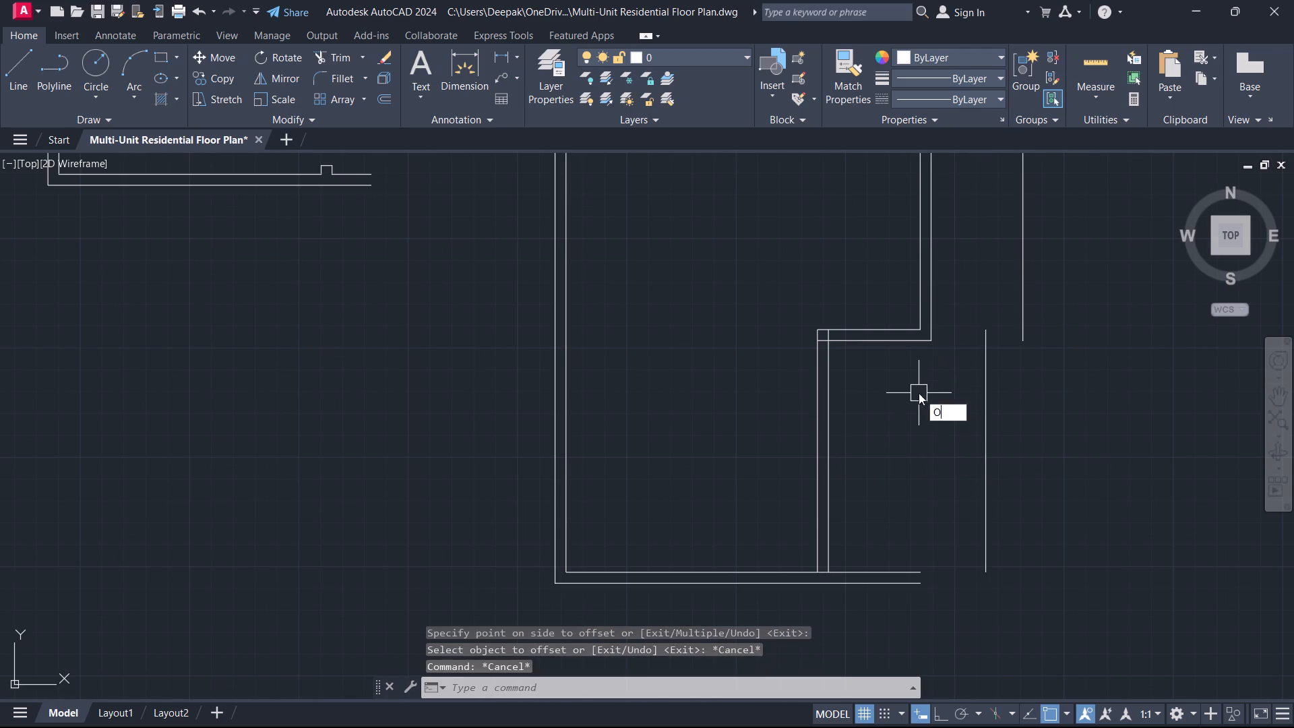
{"action": "key", "text": "space"}
{"action": "key", "text": "5"}
{"action": "key", "text": "Return"}
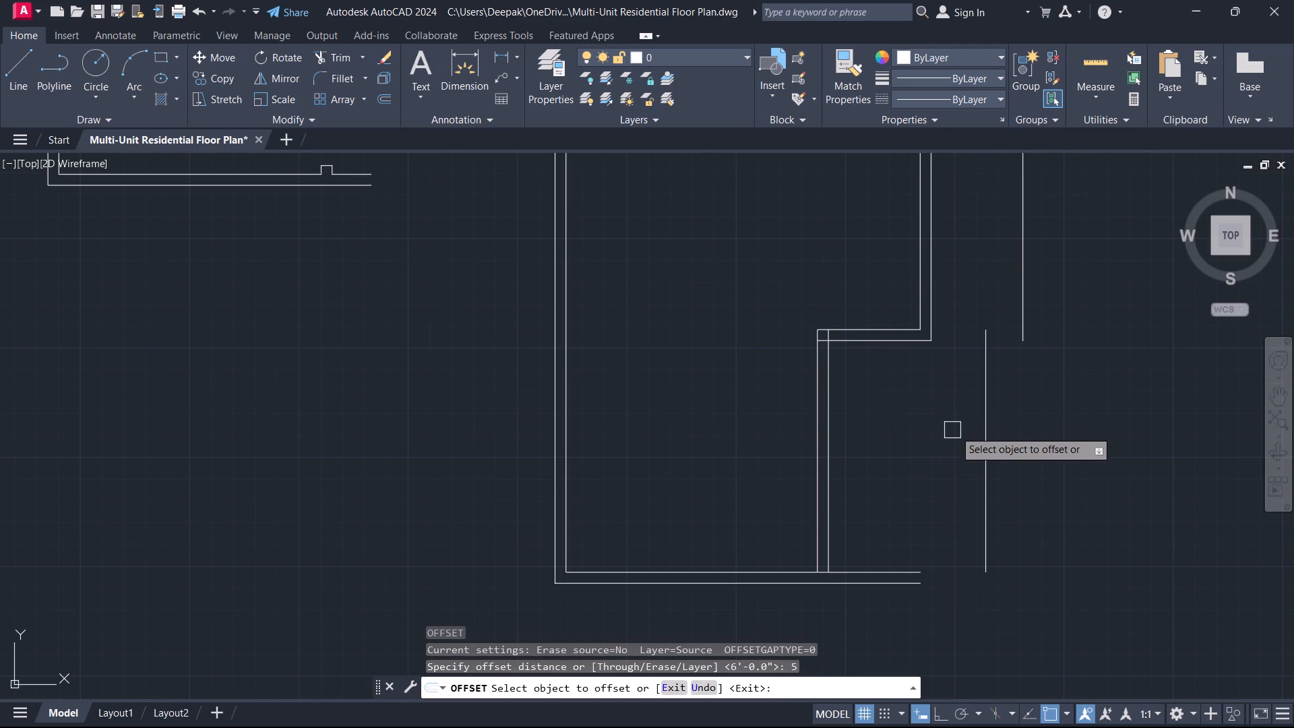
{"action": "left_click", "coordinate": [982, 429]}
{"action": "left_click", "coordinate": [1006, 438]}
{"action": "key", "text": "Escape"}
Extend both lines of the small room's top wall to the inner and outer lines of its new right wall.
{"action": "key", "text": "e"}
{"action": "key", "text": "x"}
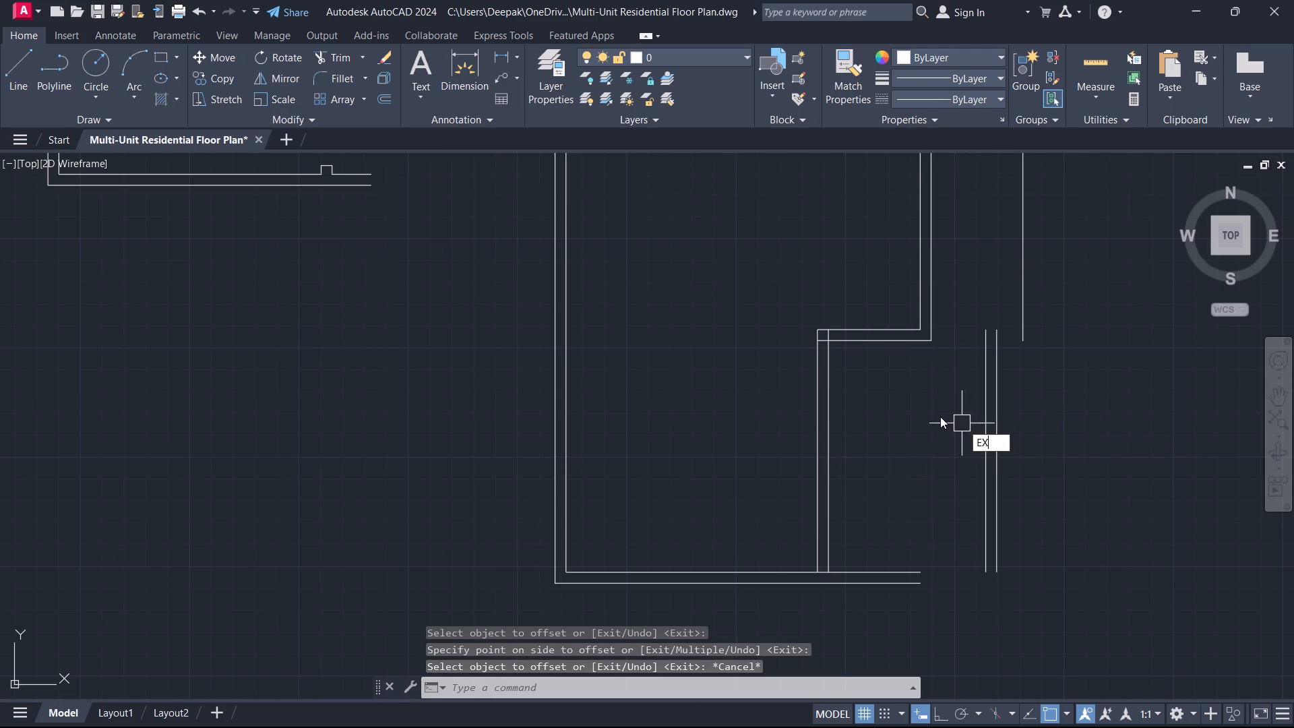
{"action": "key", "text": "space"}
{"action": "left_click", "coordinate": [871, 398]}
{"action": "left_click", "coordinate": [896, 265]}
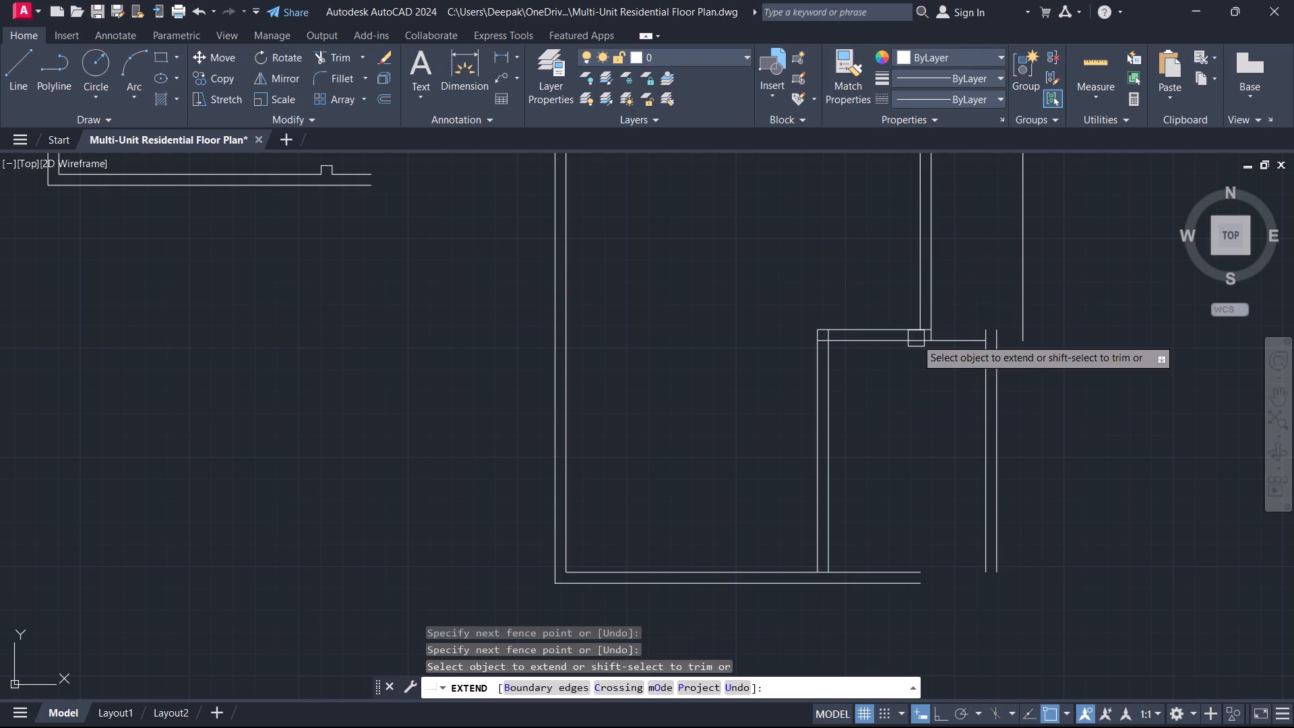
{"action": "left_click", "coordinate": [896, 324]}
{"action": "left_click", "coordinate": [968, 325]}
{"action": "key", "text": "Escape"}
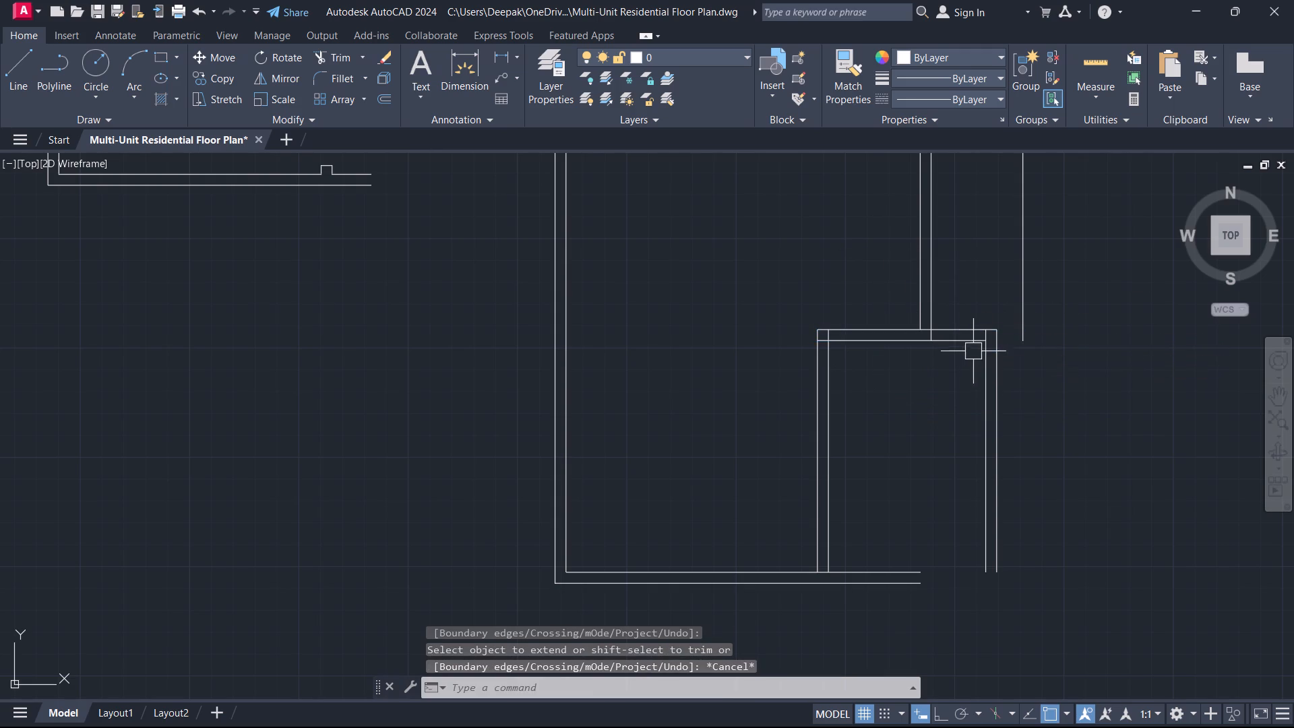
Trim the vertical line crossing the small room's top wall and the overlapping inner line at its top-right corner.
{"action": "scroll", "coordinate": [975, 347], "scroll_direction": "up", "scroll_amount": 2}
{"action": "key", "text": "t"}
{"action": "key", "text": "r"}
{"action": "scroll", "coordinate": [935, 340], "scroll_direction": "up", "scroll_amount": 2}
{"action": "key", "text": "space"}
{"action": "left_click", "coordinate": [767, 247]}
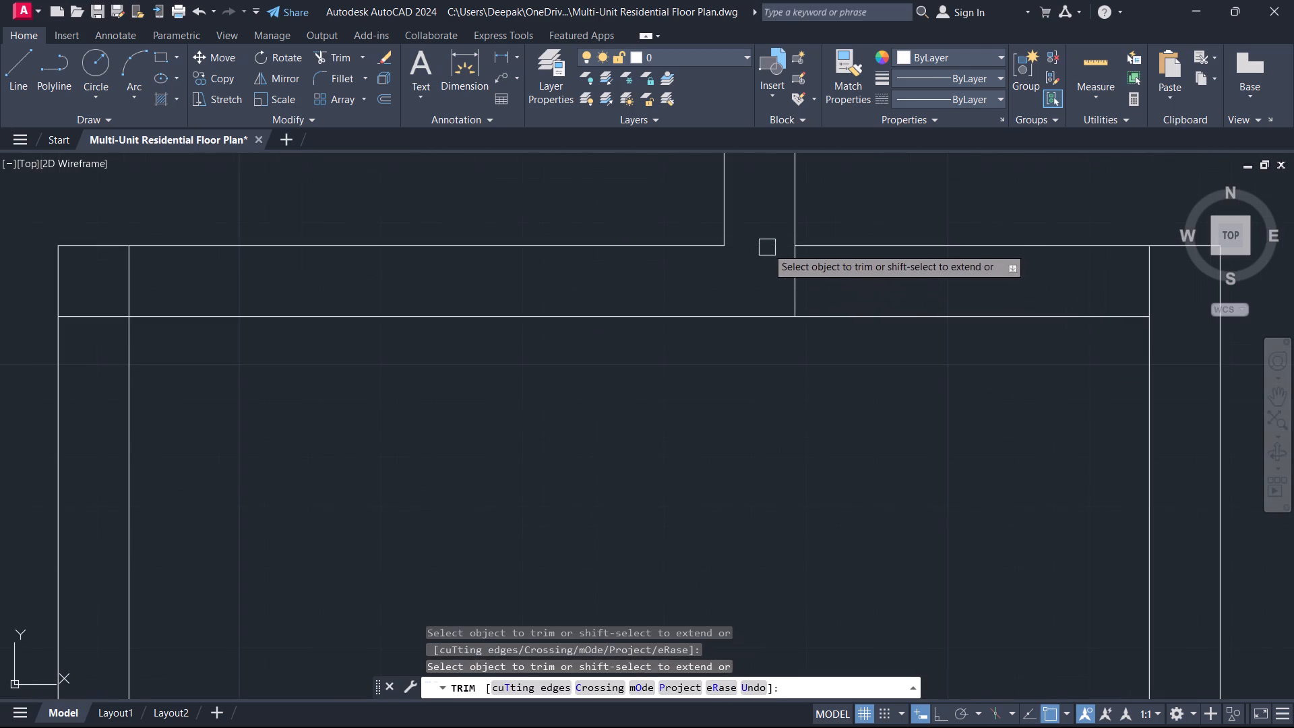
{"action": "type", "text": "U"}
{"action": "key", "text": "space"}
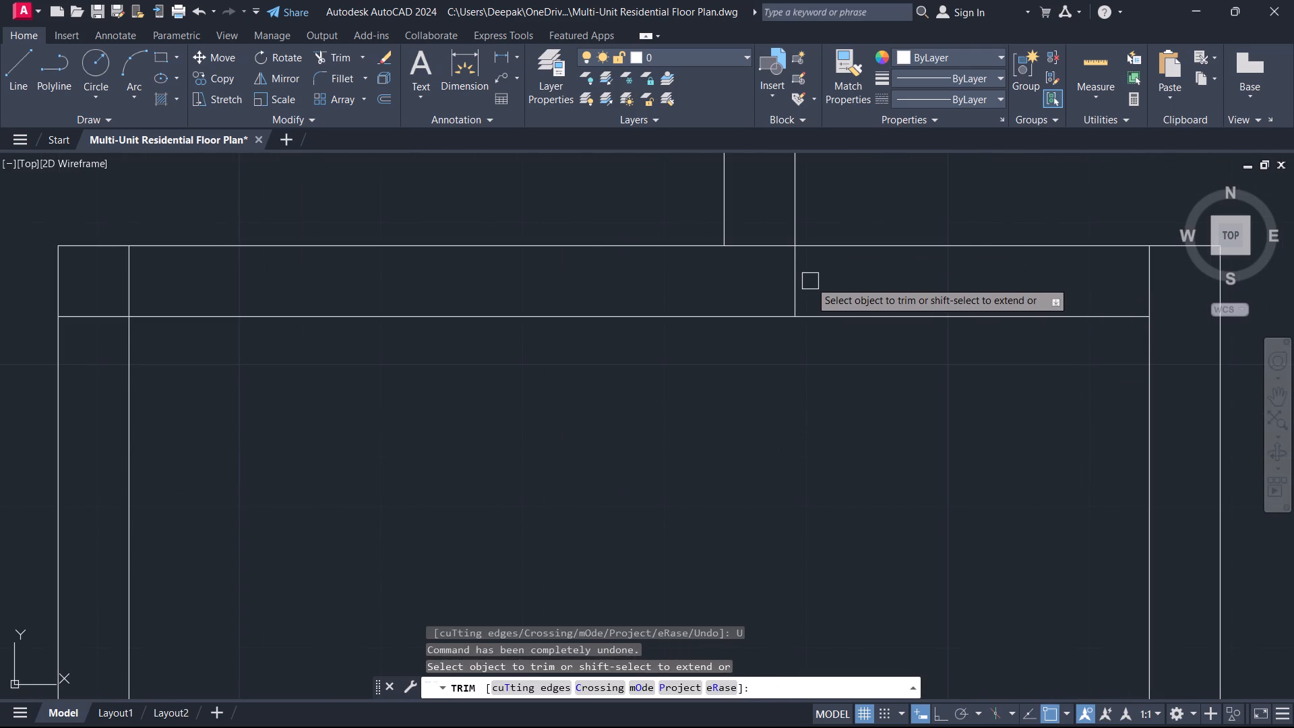
{"action": "left_click", "coordinate": [784, 279]}
{"action": "left_click", "coordinate": [837, 275]}
{"action": "scroll", "coordinate": [1036, 322], "scroll_direction": "down", "scroll_amount": 3}
{"action": "scroll", "coordinate": [1086, 324], "scroll_direction": "up", "scroll_amount": 2}
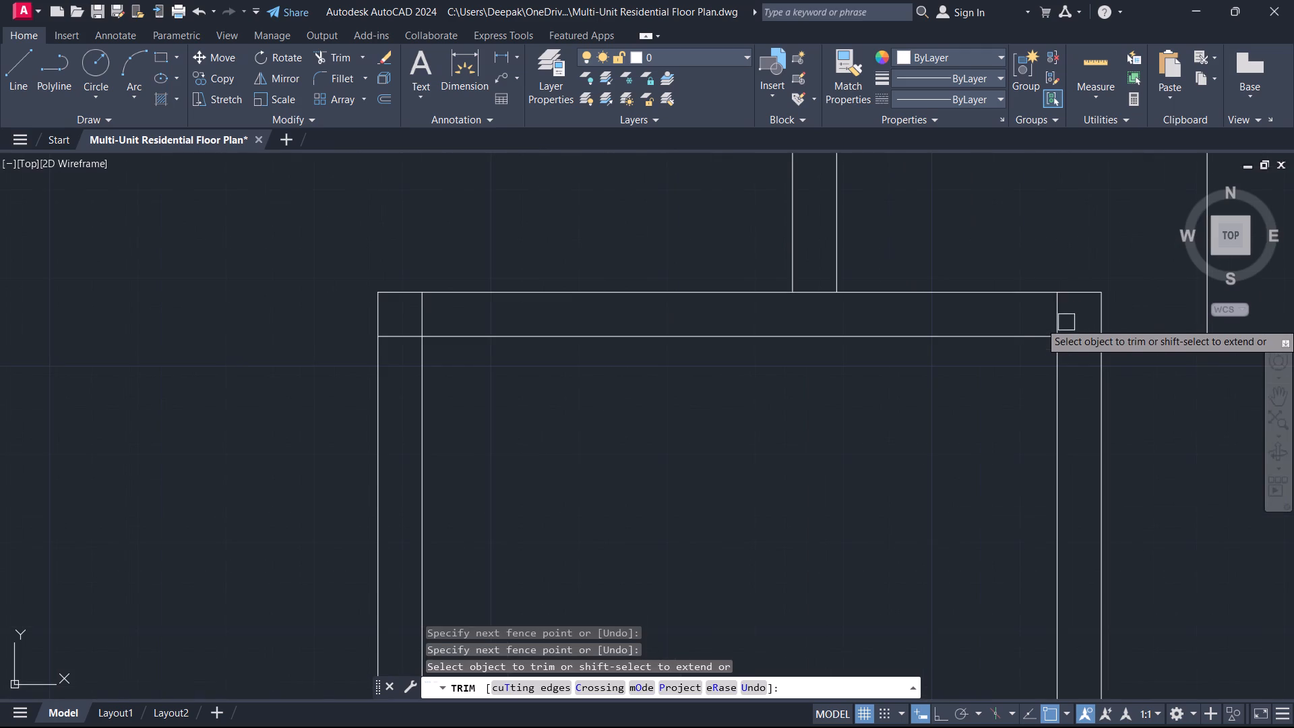
{"action": "left_click", "coordinate": [1066, 322]}
{"action": "key", "text": "Escape"}
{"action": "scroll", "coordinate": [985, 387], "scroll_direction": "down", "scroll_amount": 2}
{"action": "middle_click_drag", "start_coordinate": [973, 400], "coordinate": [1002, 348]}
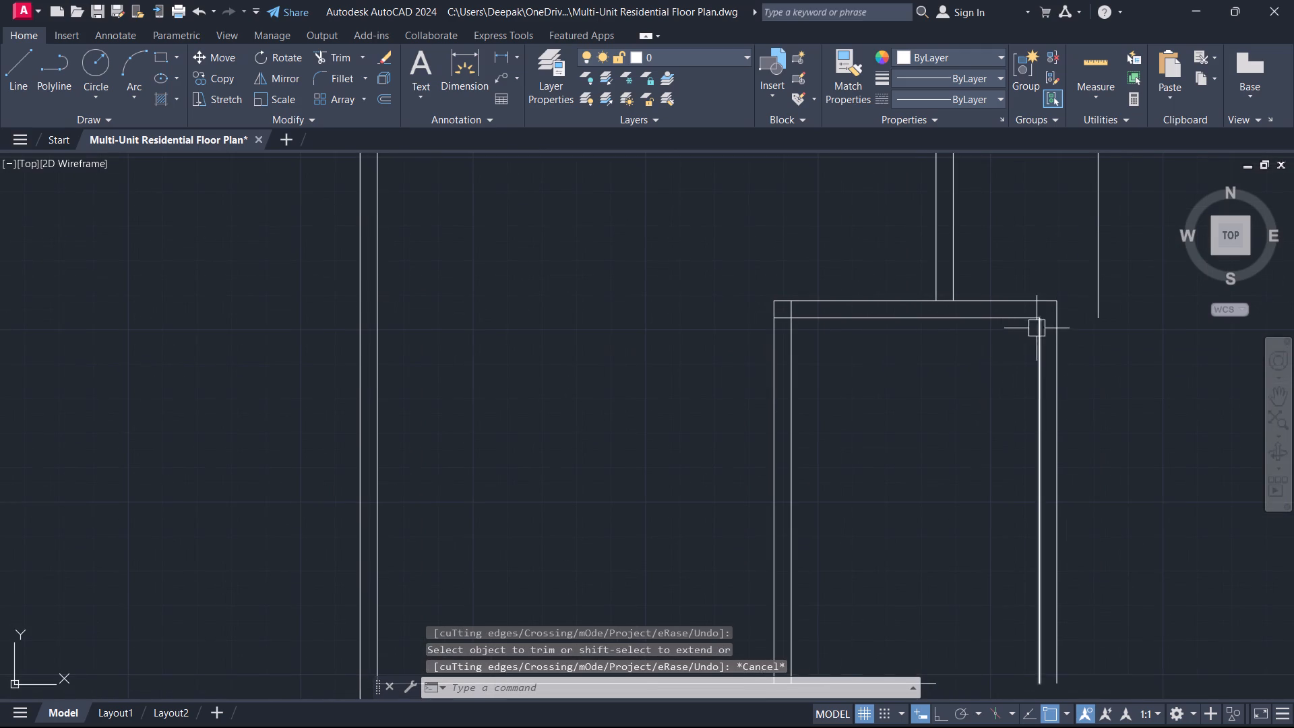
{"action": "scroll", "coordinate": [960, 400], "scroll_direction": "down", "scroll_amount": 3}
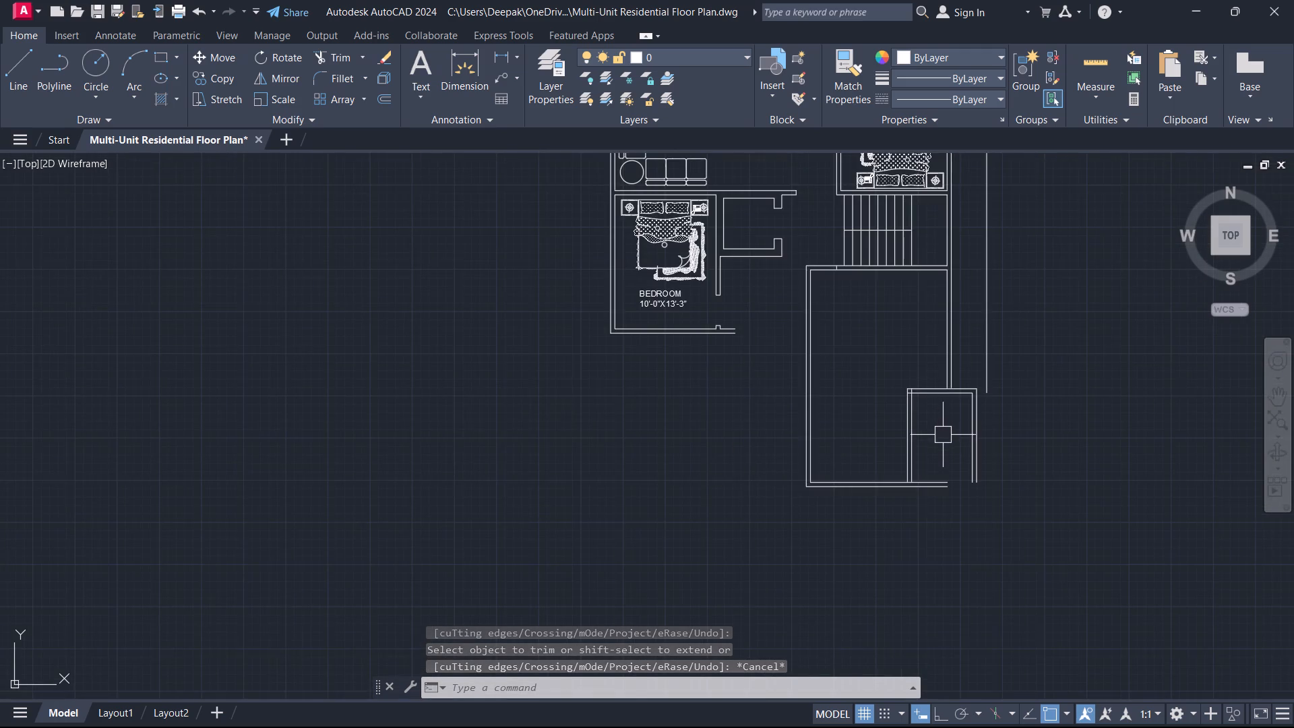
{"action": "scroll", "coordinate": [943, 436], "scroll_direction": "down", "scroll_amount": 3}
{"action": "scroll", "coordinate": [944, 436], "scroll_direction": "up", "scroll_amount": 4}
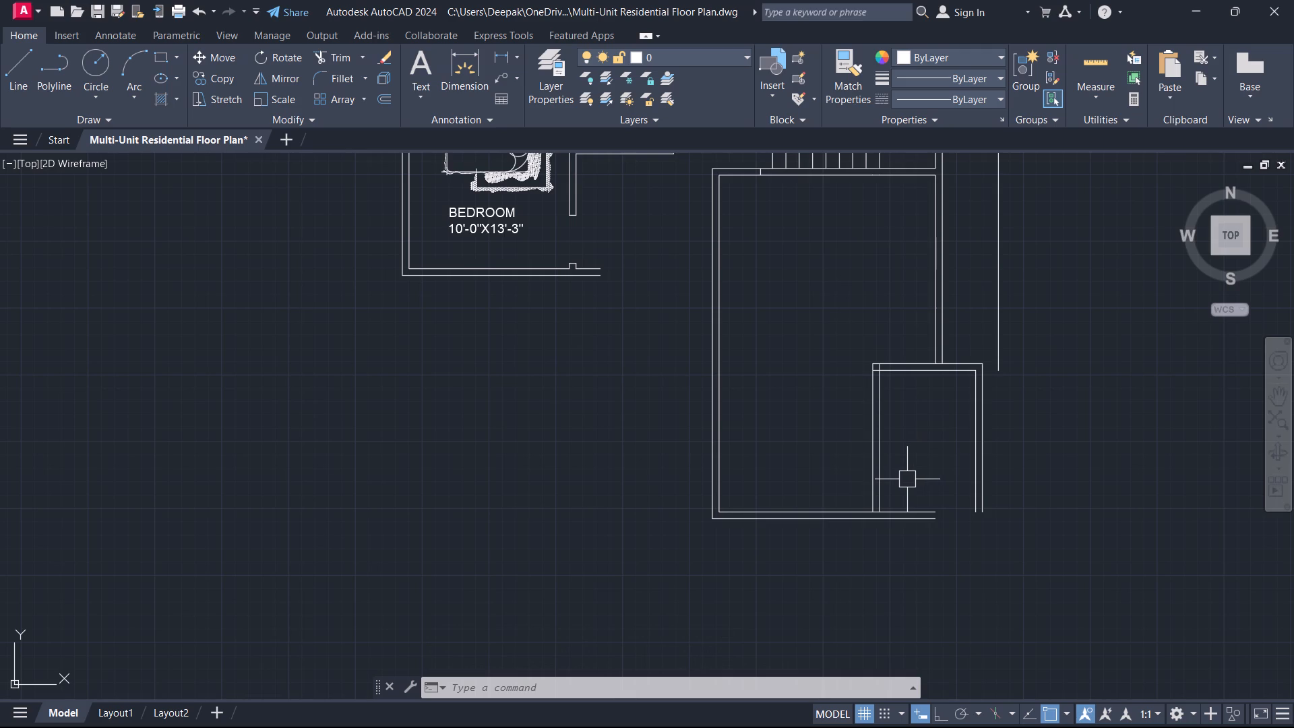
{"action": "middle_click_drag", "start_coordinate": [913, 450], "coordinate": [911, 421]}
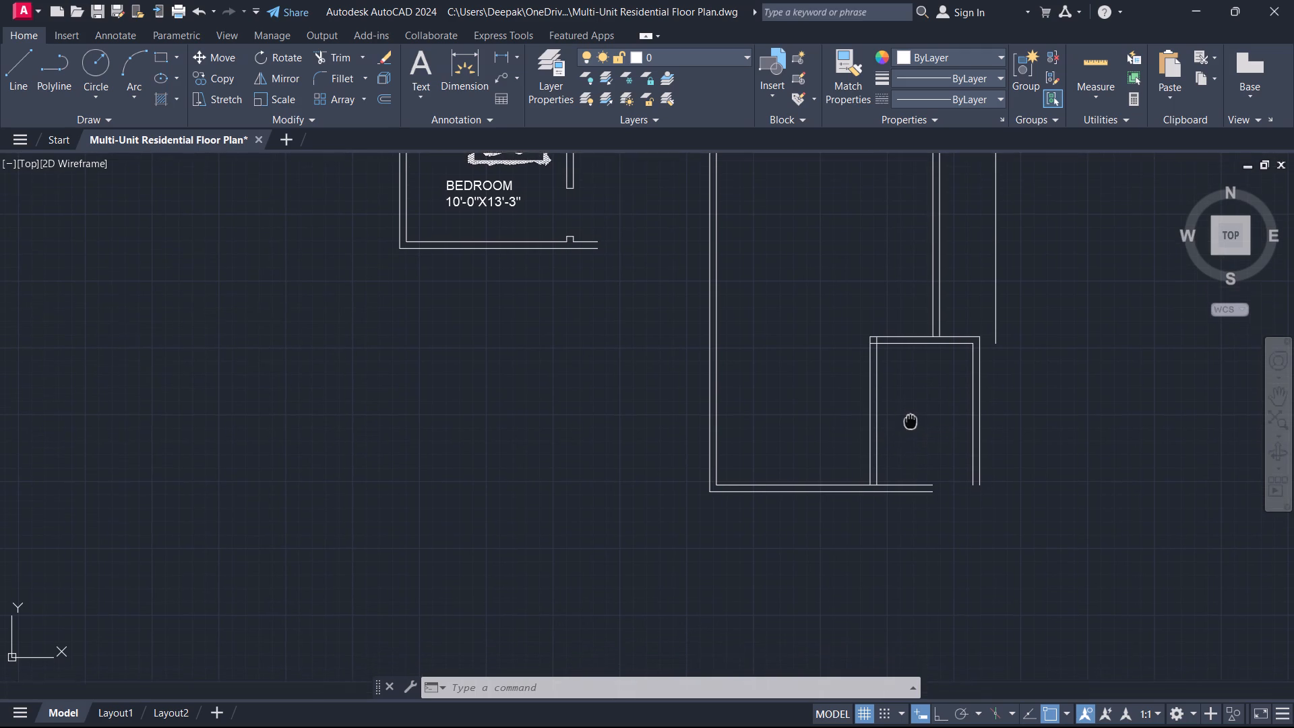
Offset the inner line of the small room's top wall 2' downward.
{"action": "middle_click_drag", "start_coordinate": [911, 421], "coordinate": [911, 421]}
{"action": "type", "text": "O 2"}
{"action": "key", "text": "apostrophe"}
{"action": "key", "text": "Return"}
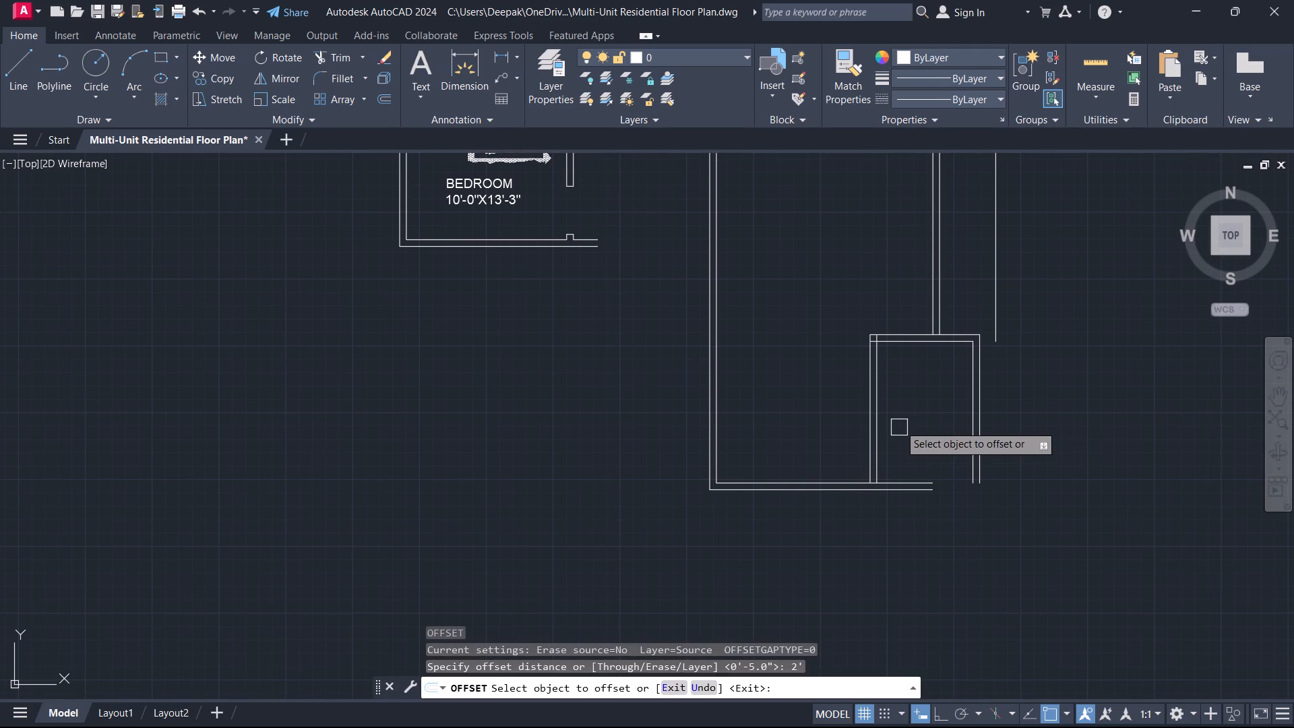
{"action": "left_click", "coordinate": [934, 350]}
{"action": "left_click", "coordinate": [933, 344]}
{"action": "left_click", "coordinate": [931, 405]}
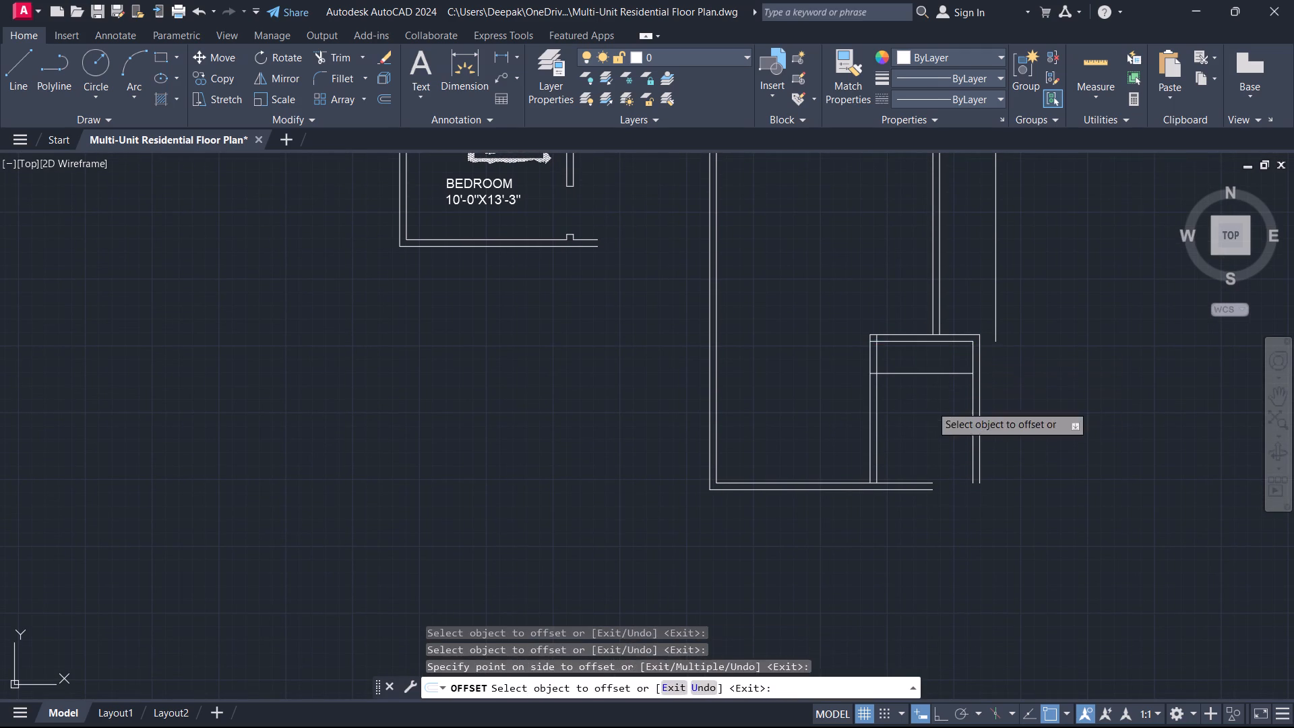
{"action": "key", "text": "Escape"}
Fillet the inner lines of the small room's left and top walls into a clean inside corner.
{"action": "scroll", "coordinate": [882, 354], "scroll_direction": "up", "scroll_amount": 3}
{"action": "key", "text": "f"}
{"action": "key", "text": "space"}
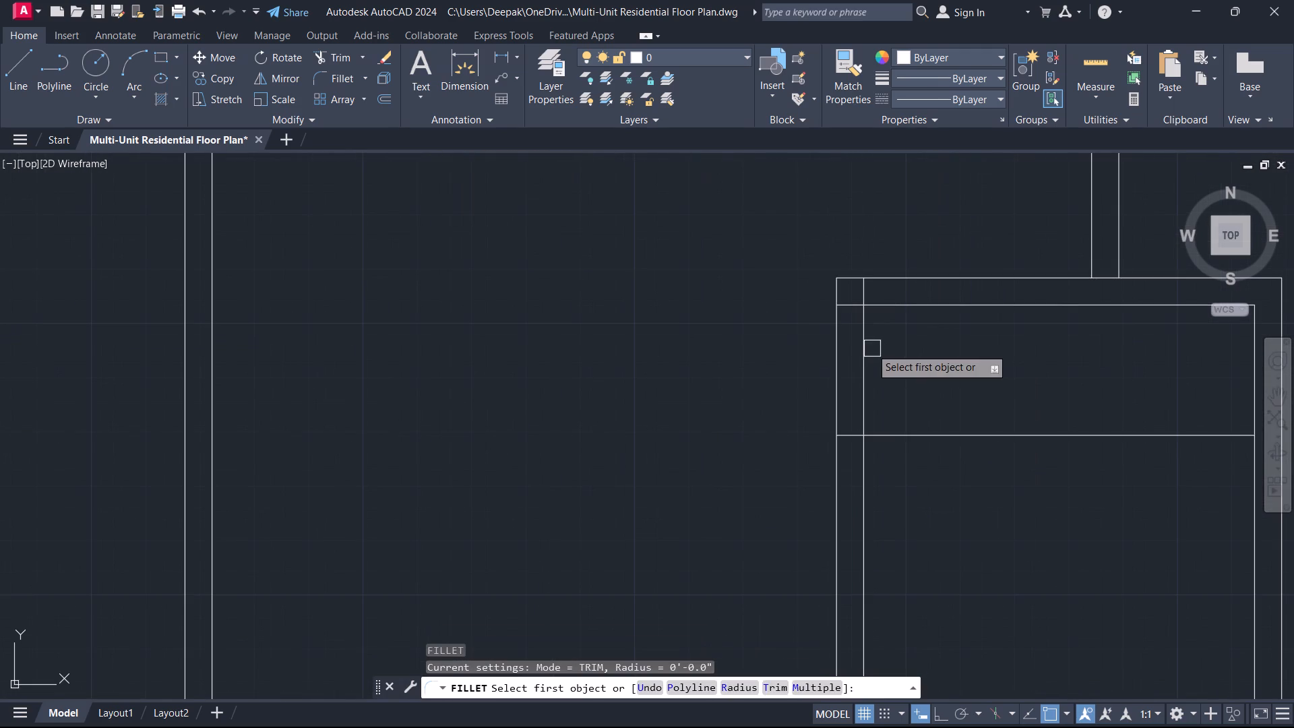
{"action": "left_click", "coordinate": [871, 348]}
{"action": "left_click", "coordinate": [880, 304]}
{"action": "key", "text": "Escape"}
Offset the inner line of the small room's right wall 2' to the left.
{"action": "scroll", "coordinate": [903, 346], "scroll_direction": "down", "scroll_amount": 2}
{"action": "middle_click_drag", "start_coordinate": [954, 390], "coordinate": [863, 371]}
{"action": "type", "text": "O"}
{"action": "key", "text": "space"}
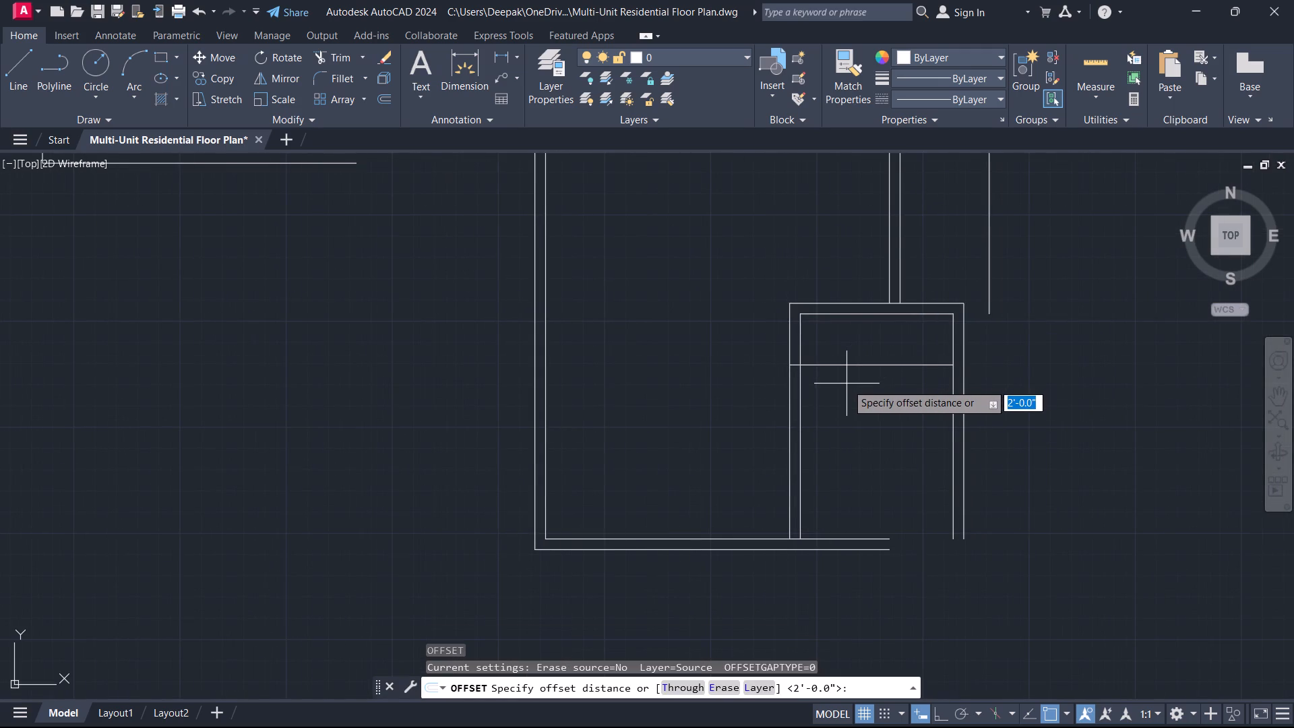
{"action": "key", "text": "space"}
{"action": "left_click_drag", "start_coordinate": [954, 453], "coordinate": [939, 450]}
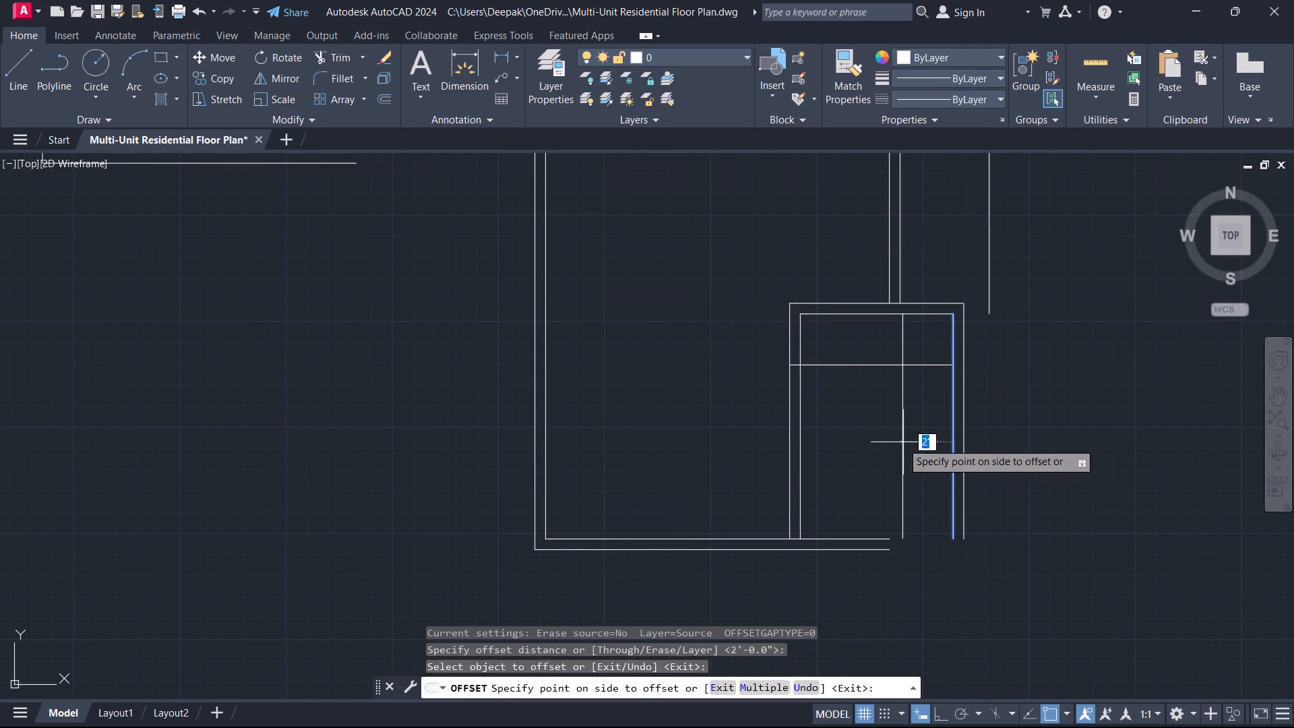
{"action": "left_click", "coordinate": [900, 442]}
{"action": "key", "text": "Escape"}
Fillet the two 2' offset lines inside the small room into a square corner.
{"action": "type", "text": "F"}
{"action": "key", "text": "space"}
{"action": "left_click", "coordinate": [899, 390]}
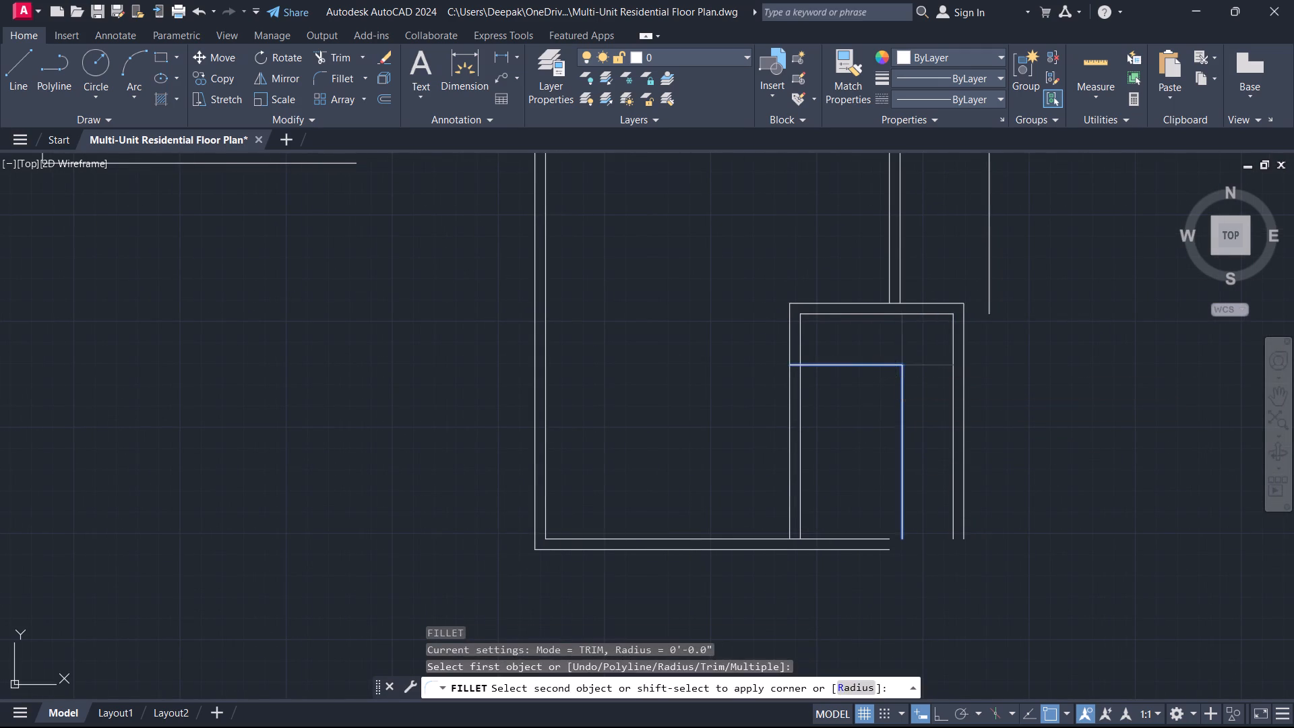
{"action": "left_click", "coordinate": [886, 367]}
{"action": "key", "text": "Escape"}
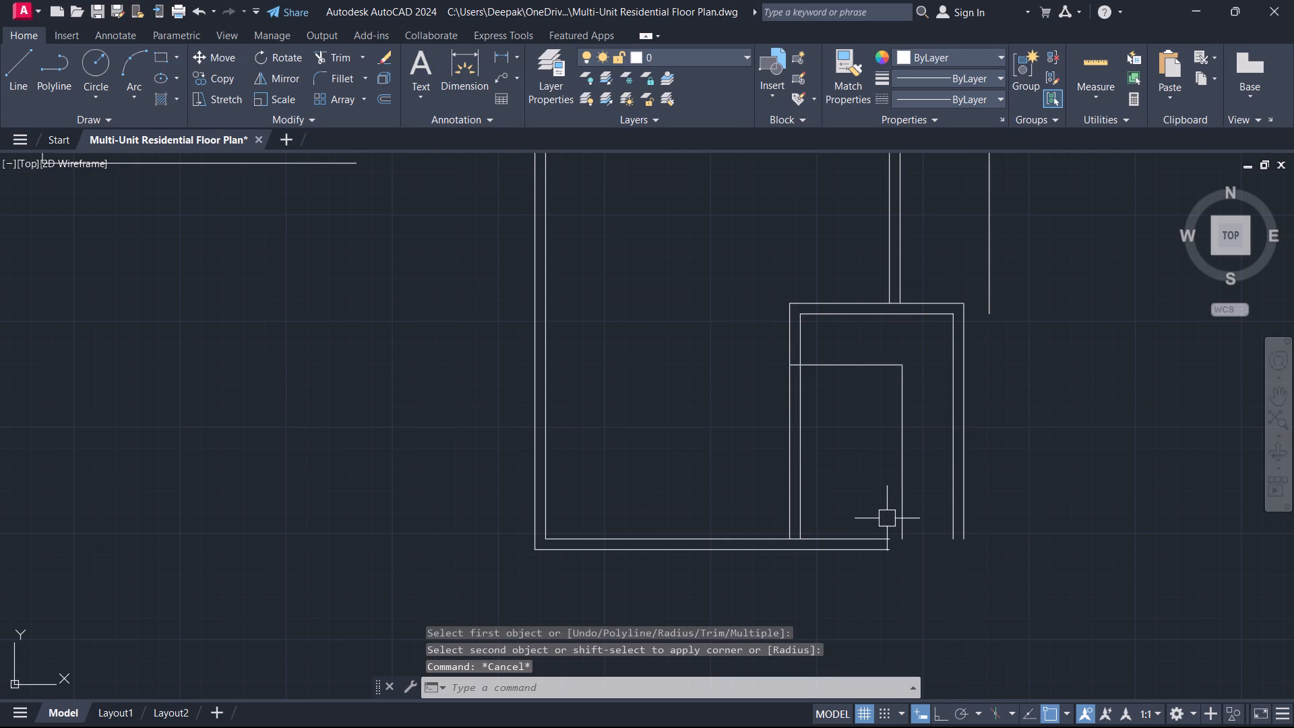
Fillet the inner and outer bottom wall lines with the matching lines of the small room's right wall.
{"action": "type", "text": "F"}
{"action": "key", "text": "space"}
{"action": "scroll", "coordinate": [857, 535], "scroll_direction": "up", "scroll_amount": 1}
{"action": "left_click", "coordinate": [857, 536]}
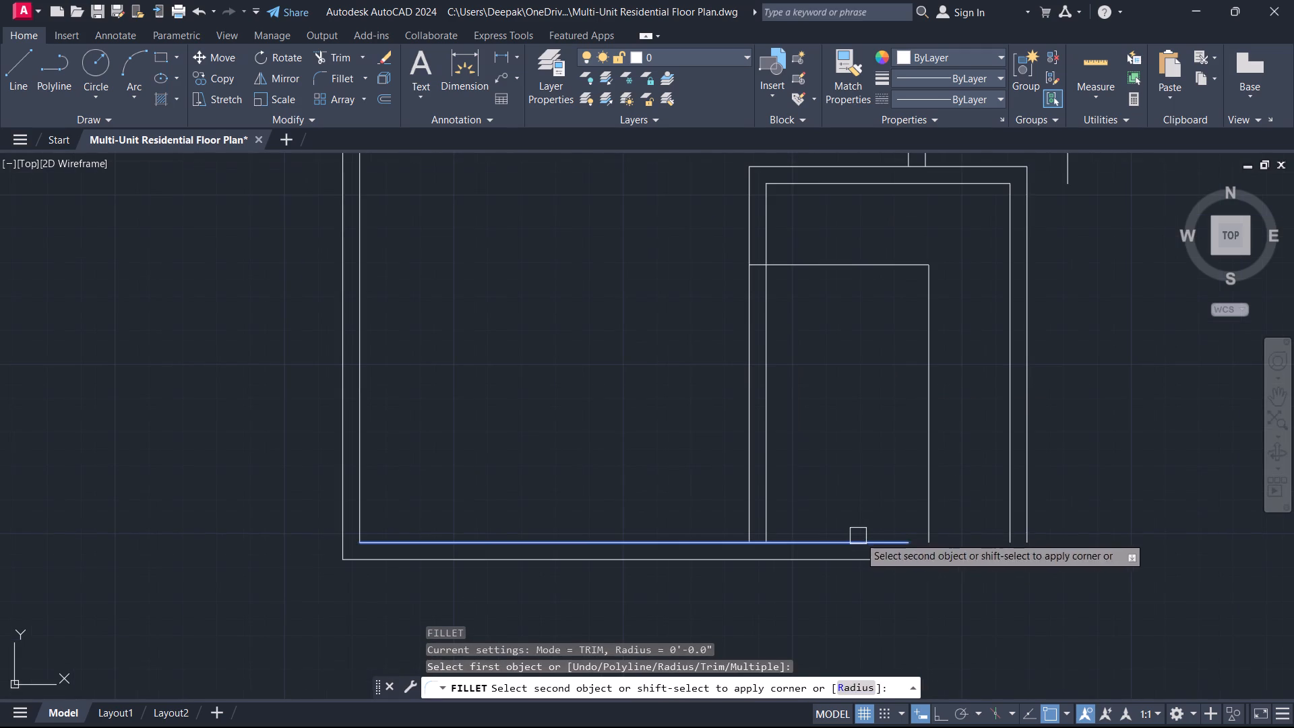
{"action": "left_click", "coordinate": [1006, 520]}
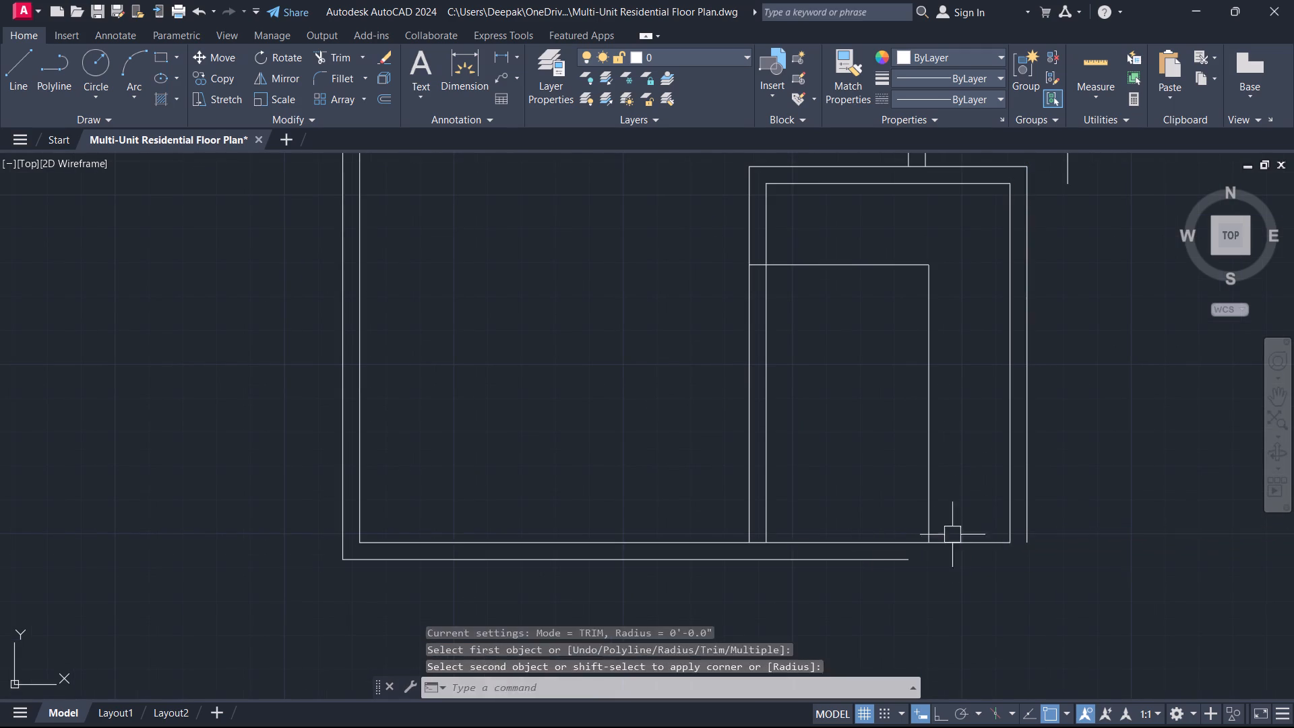
{"action": "key", "text": "space"}
{"action": "left_click", "coordinate": [887, 562]}
{"action": "left_click", "coordinate": [1030, 518]}
{"action": "key", "text": "Escape"}
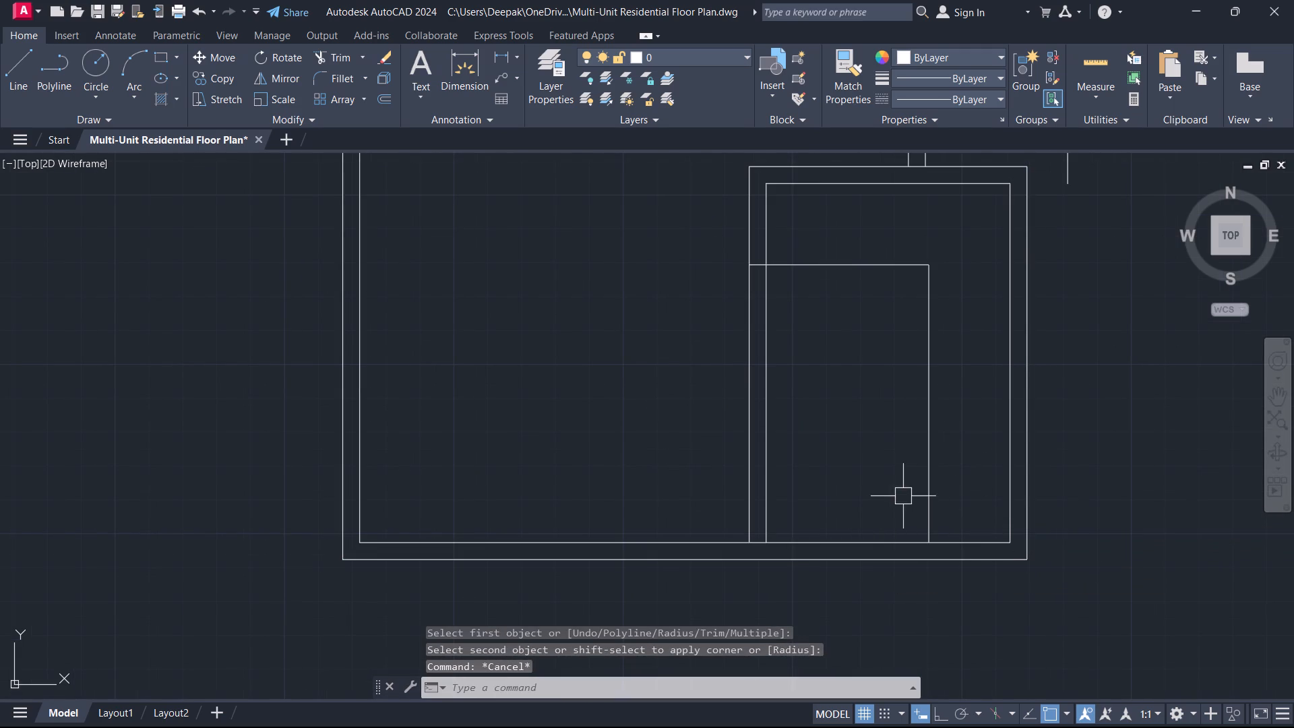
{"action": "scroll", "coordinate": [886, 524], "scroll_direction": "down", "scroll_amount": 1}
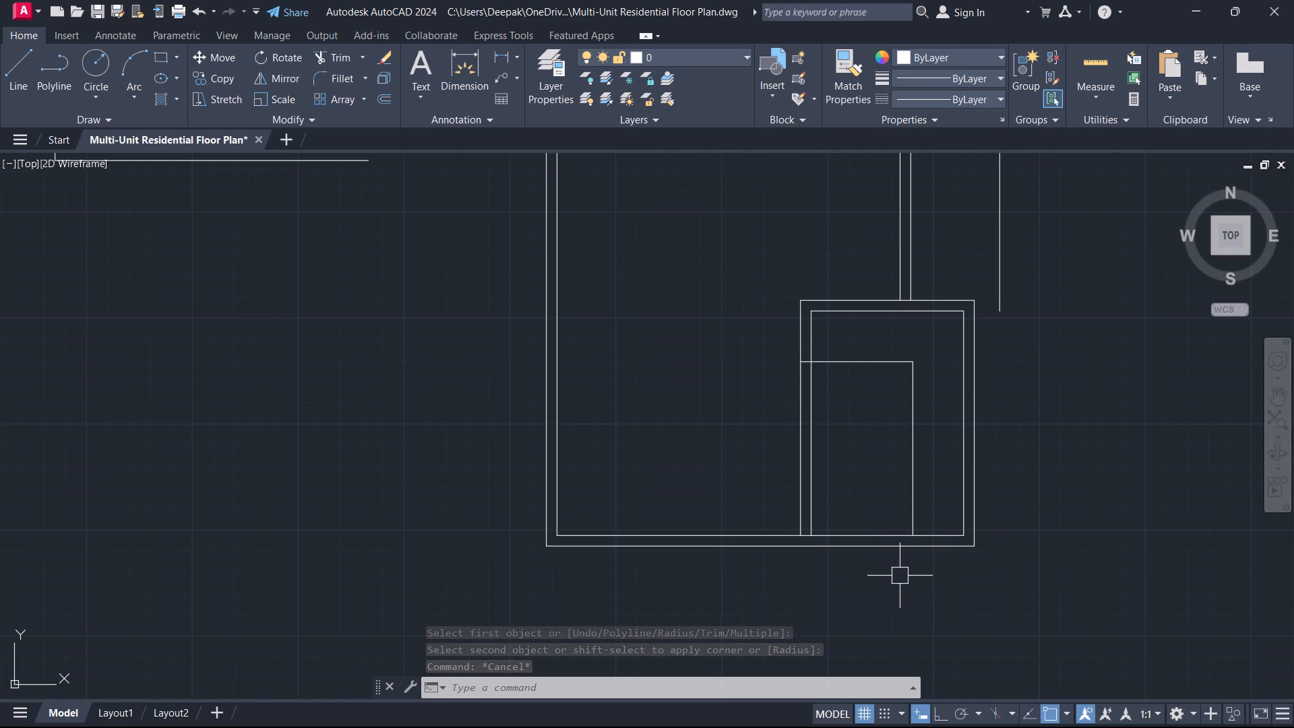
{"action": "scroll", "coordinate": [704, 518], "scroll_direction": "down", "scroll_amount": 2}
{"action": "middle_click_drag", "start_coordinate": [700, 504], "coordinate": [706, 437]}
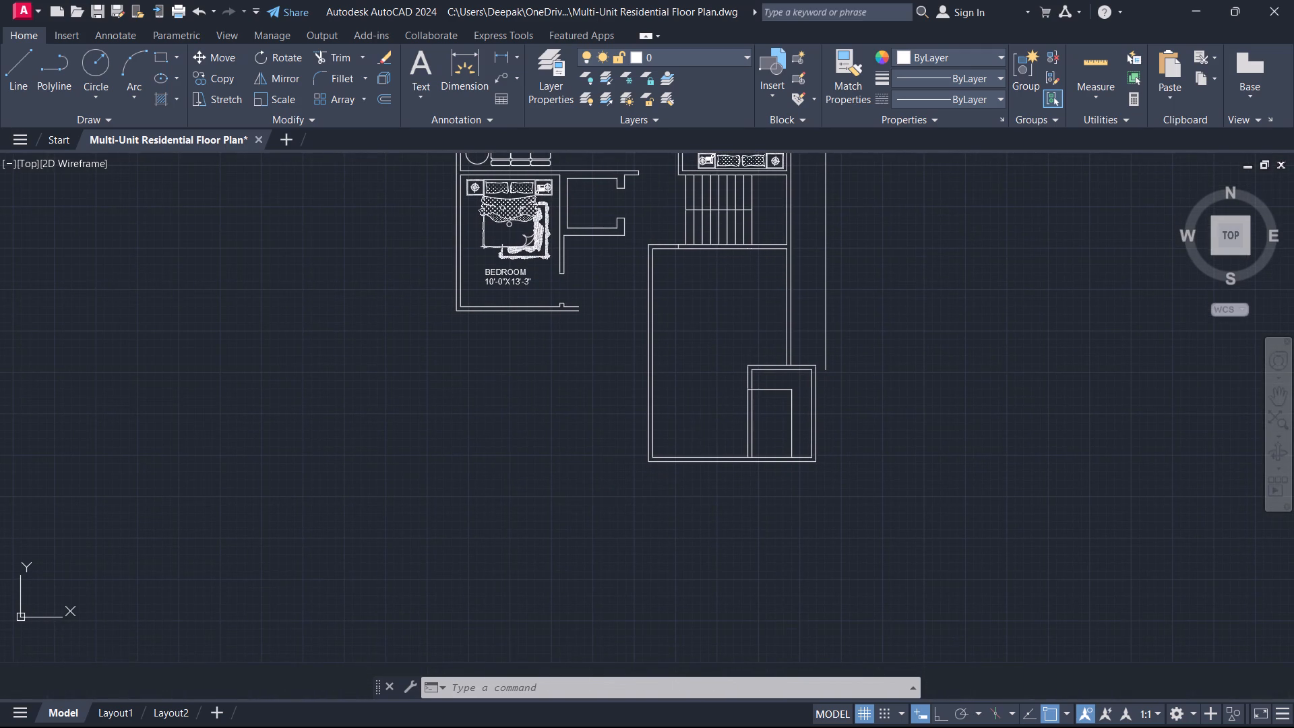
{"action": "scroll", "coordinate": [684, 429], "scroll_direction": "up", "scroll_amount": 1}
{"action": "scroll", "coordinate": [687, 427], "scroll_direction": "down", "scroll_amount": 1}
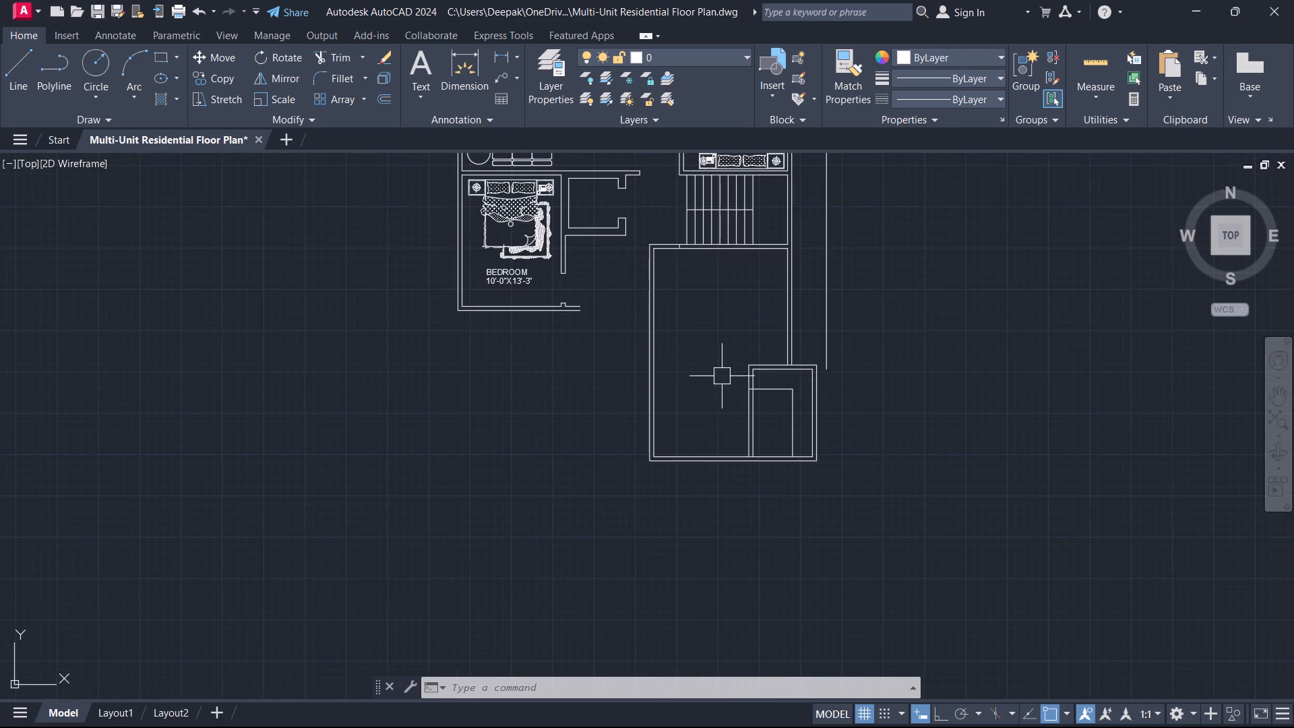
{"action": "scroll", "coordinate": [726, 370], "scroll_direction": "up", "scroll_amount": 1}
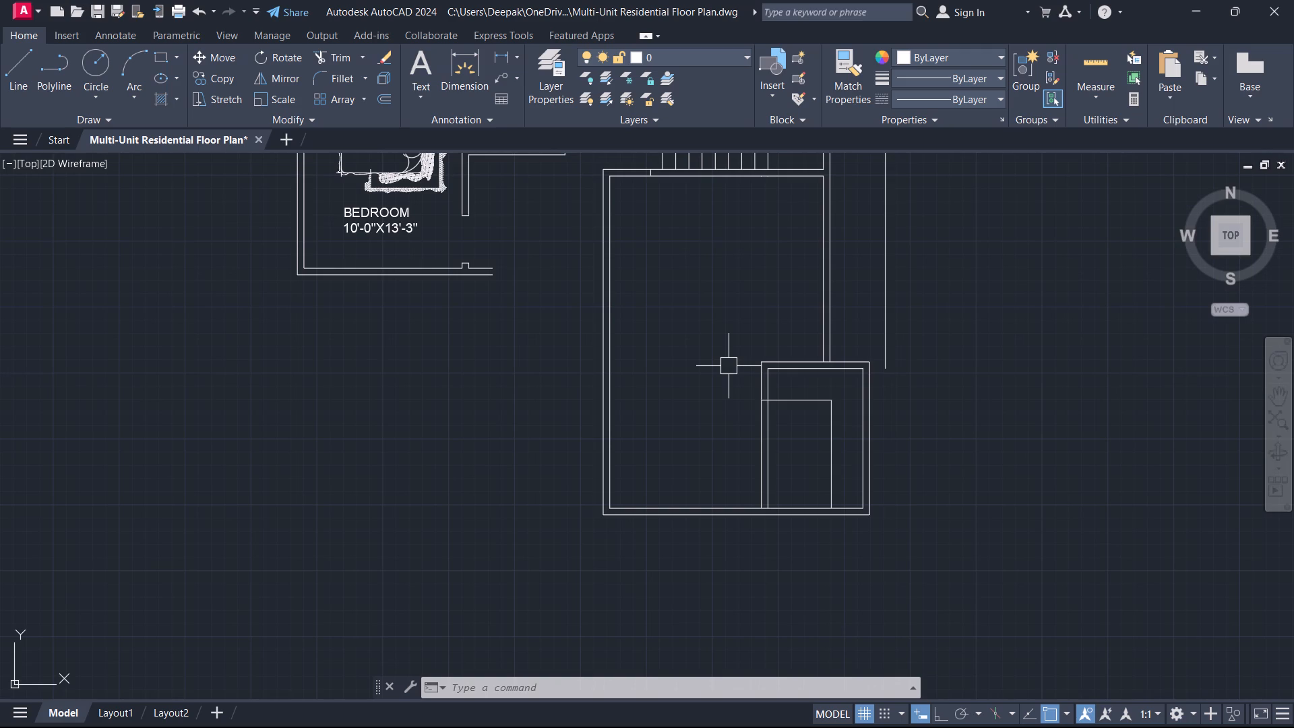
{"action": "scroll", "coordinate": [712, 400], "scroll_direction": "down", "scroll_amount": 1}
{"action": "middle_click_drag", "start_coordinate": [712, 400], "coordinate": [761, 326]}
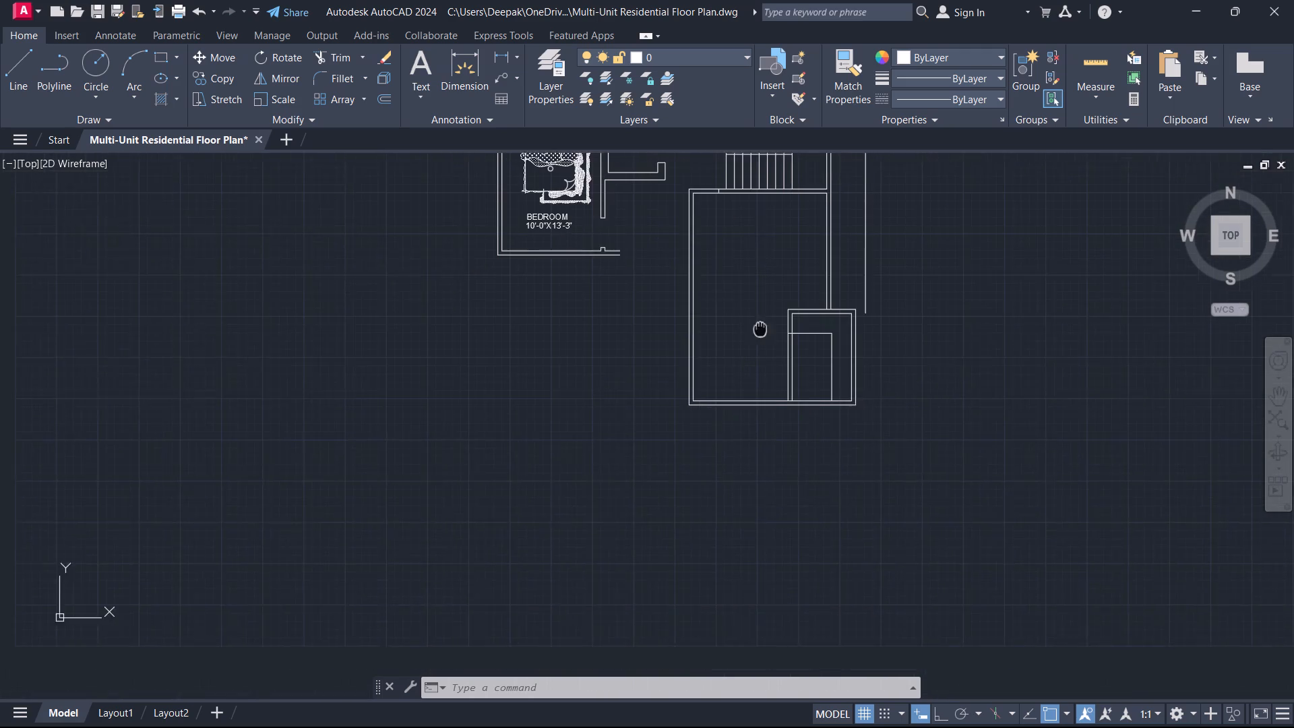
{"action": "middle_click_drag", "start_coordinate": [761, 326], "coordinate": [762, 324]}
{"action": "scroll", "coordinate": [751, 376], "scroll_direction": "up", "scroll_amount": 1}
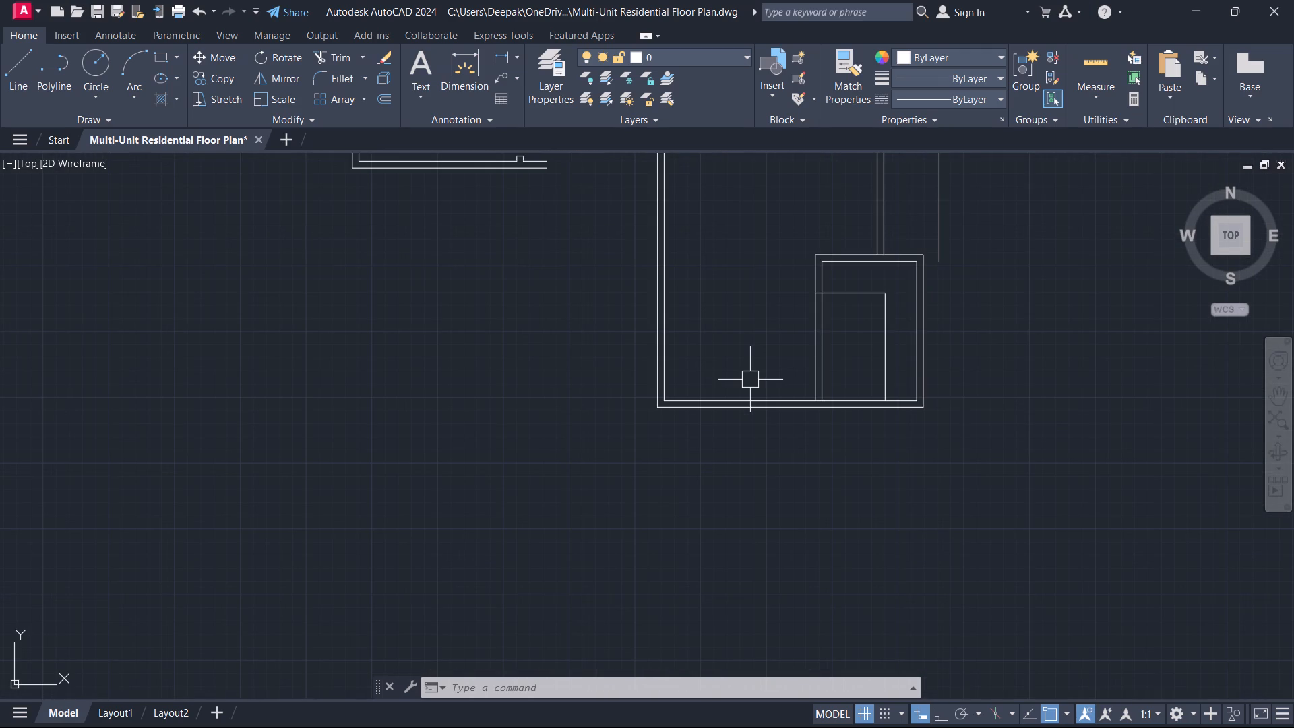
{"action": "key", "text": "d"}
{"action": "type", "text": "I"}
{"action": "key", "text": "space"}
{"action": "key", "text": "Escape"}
Offset the outer line of the large room's bottom wall 5' downward.
{"action": "middle_click_drag", "start_coordinate": [738, 396], "coordinate": [736, 360]}
{"action": "scroll", "coordinate": [737, 384], "scroll_direction": "down", "scroll_amount": 1}
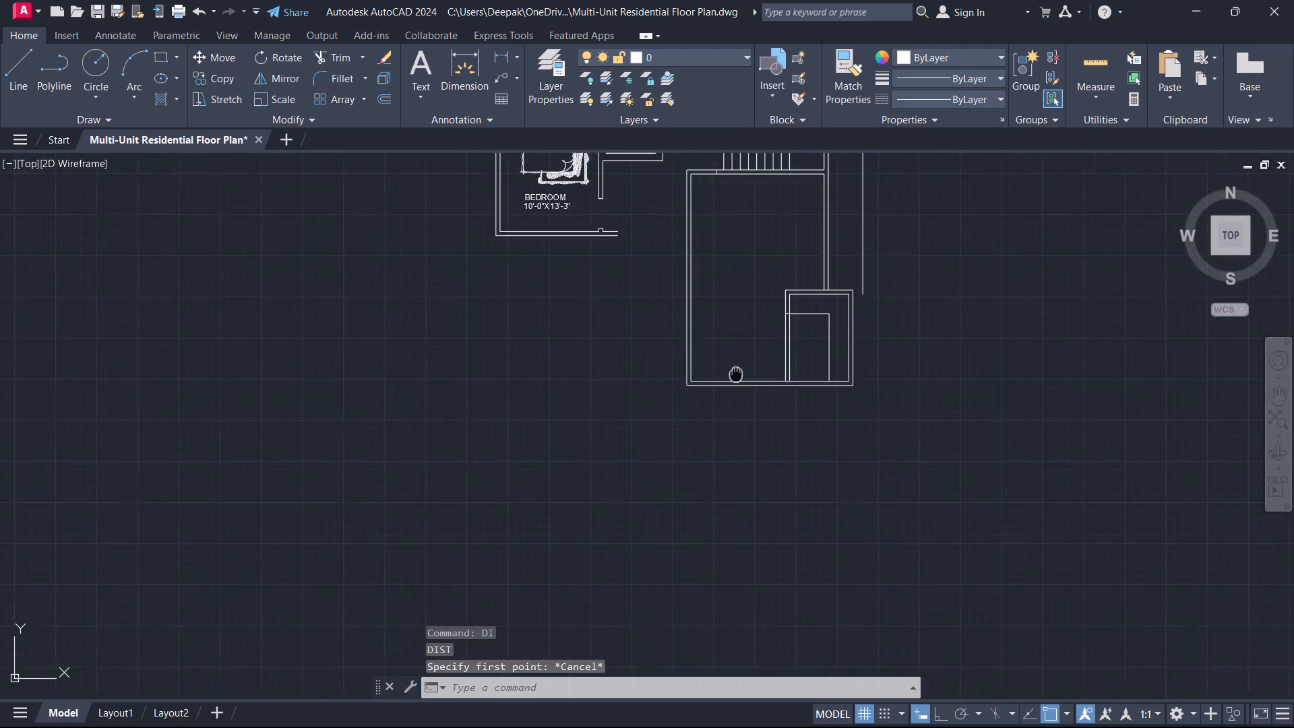
{"action": "middle_click_drag", "start_coordinate": [736, 360], "coordinate": [735, 345]}
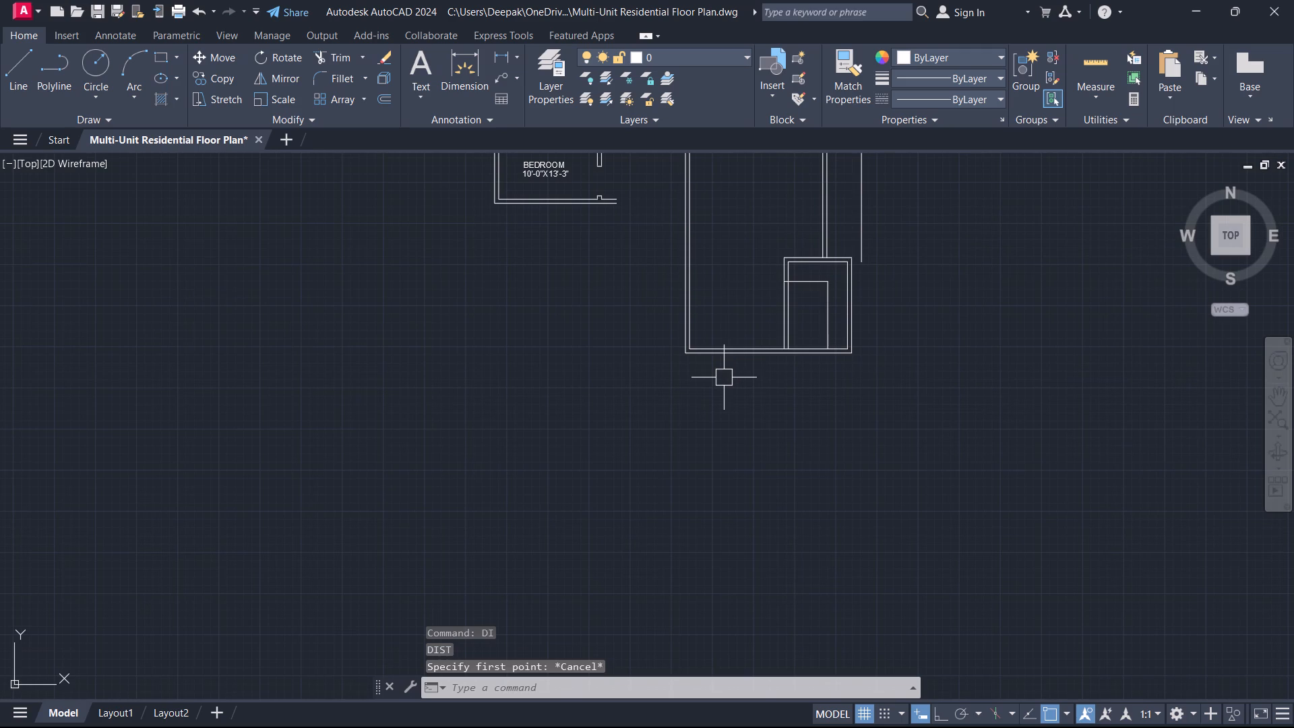
{"action": "type", "text": "O"}
{"action": "key", "text": "space"}
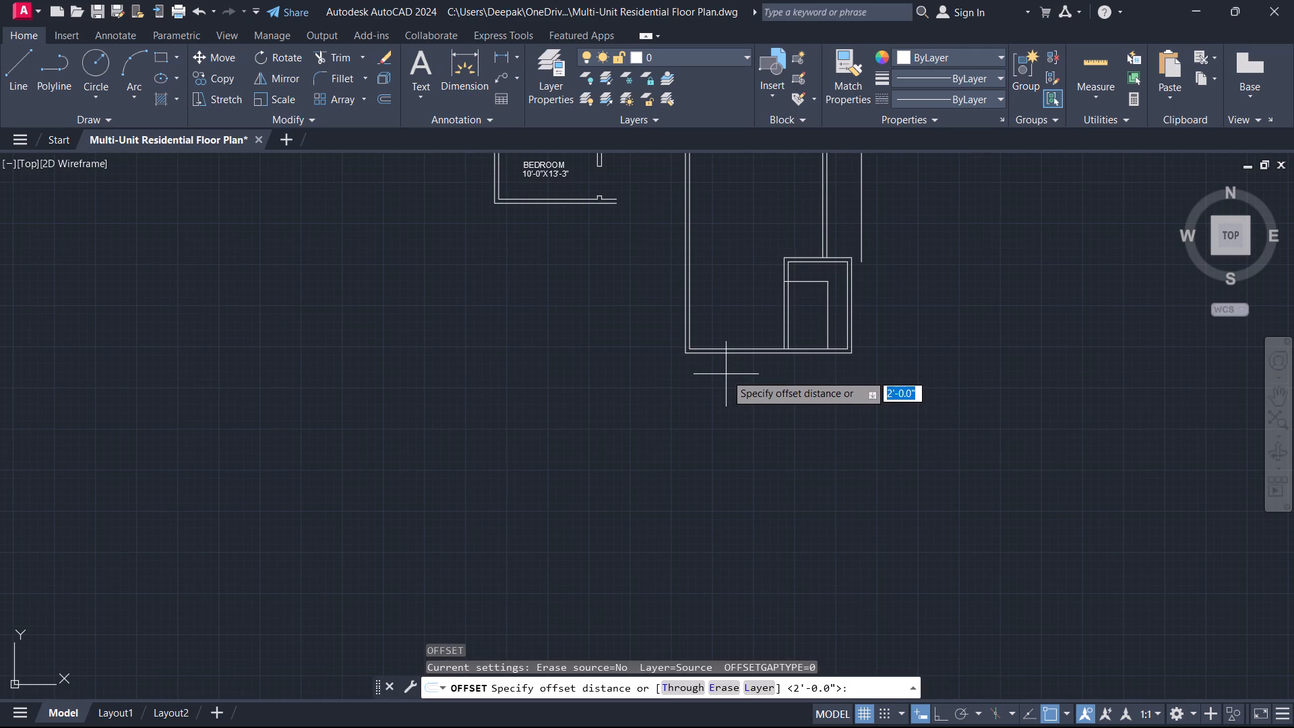
{"action": "type", "text": "5'"}
{"action": "key", "text": "Return"}
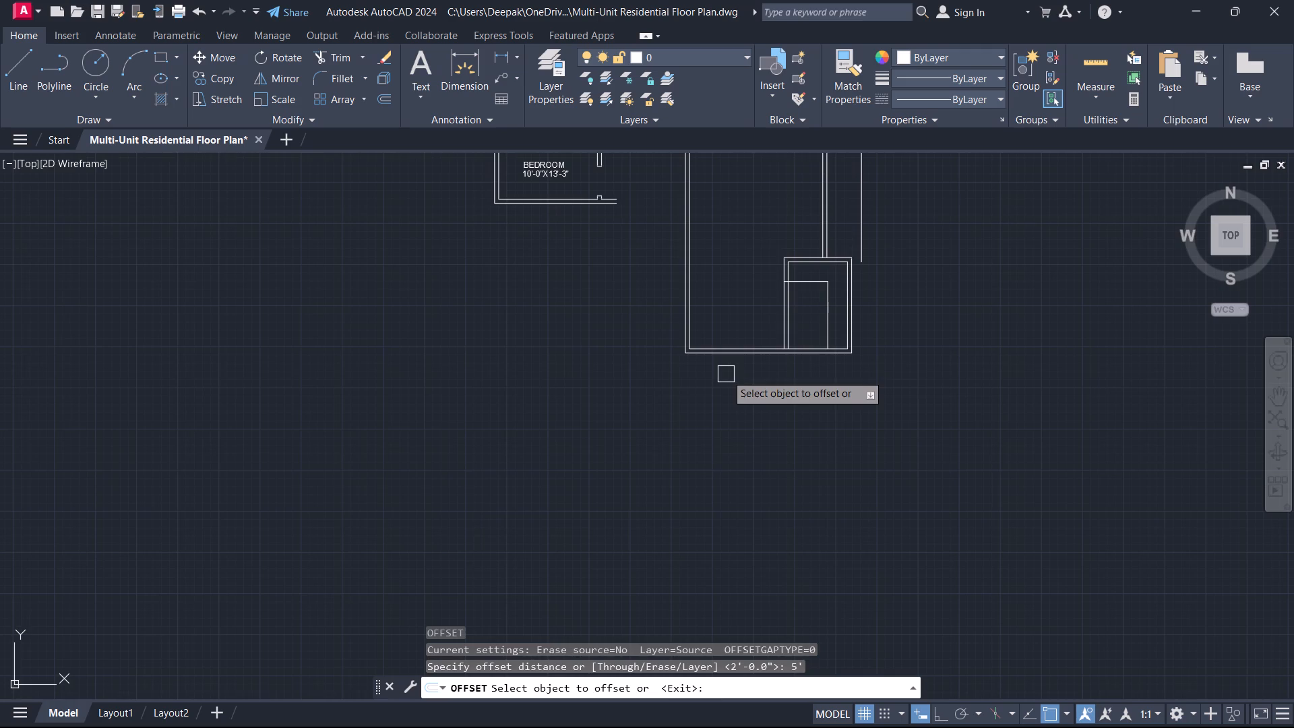
{"action": "scroll", "coordinate": [734, 364], "scroll_direction": "down", "scroll_amount": 1}
{"action": "scroll", "coordinate": [732, 359], "scroll_direction": "up", "scroll_amount": 4}
{"action": "left_click", "coordinate": [768, 361]}
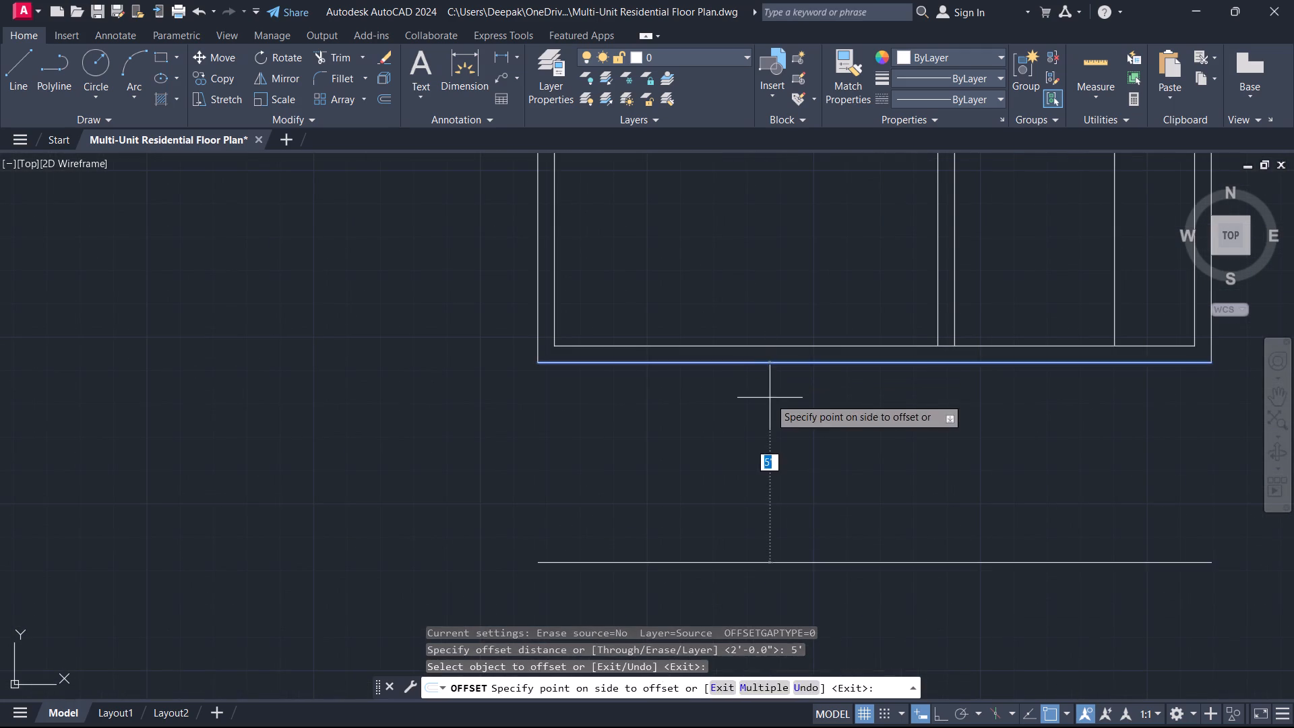
{"action": "left_click", "coordinate": [770, 398]}
{"action": "key", "text": "Escape"}
Offset the new horizontal line 5" downward to form a second wall below the large room.
{"action": "type", "text": "O 5"}
{"action": "key", "text": "Return"}
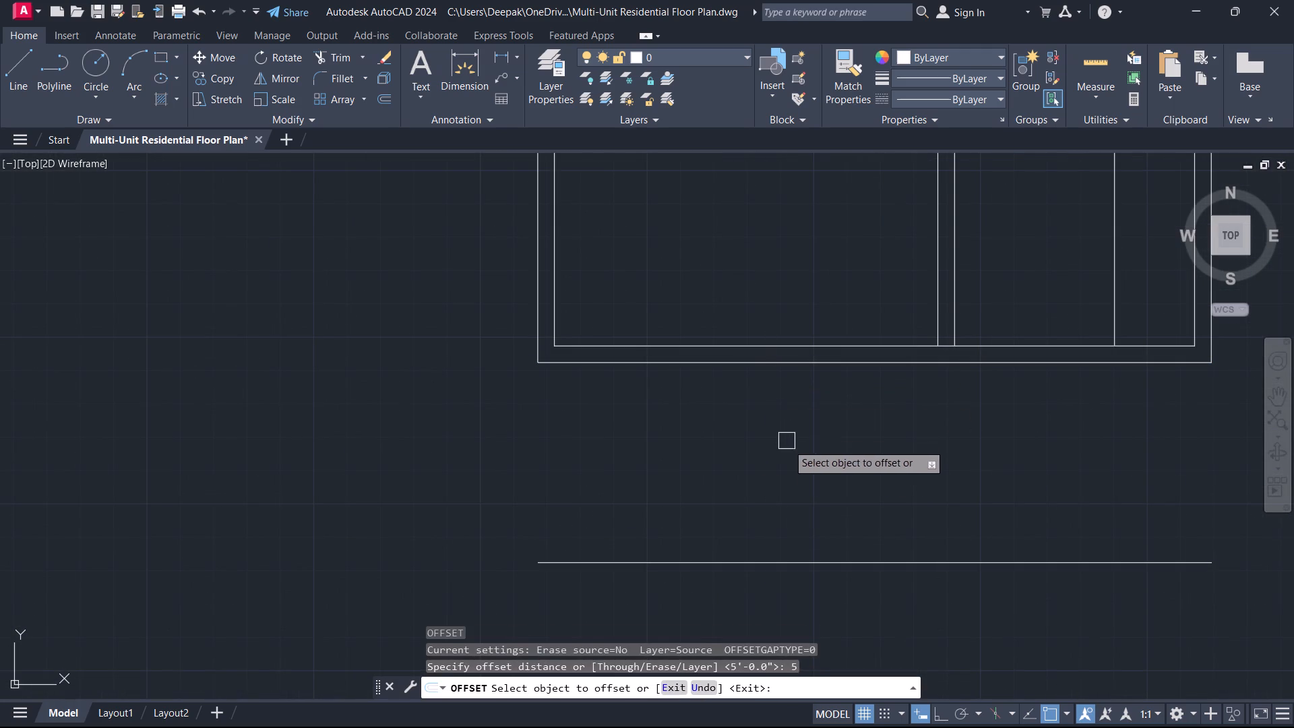
{"action": "left_click", "coordinate": [821, 564]}
{"action": "left_click", "coordinate": [810, 605]}
{"action": "key", "text": "Escape"}
Draw a vertical line from the small room's outer bottom-right corner to the end of the new wall's upper line.
{"action": "middle_click_drag", "start_coordinate": [895, 515], "coordinate": [843, 477]}
{"action": "scroll", "coordinate": [885, 508], "scroll_direction": "down", "scroll_amount": 1}
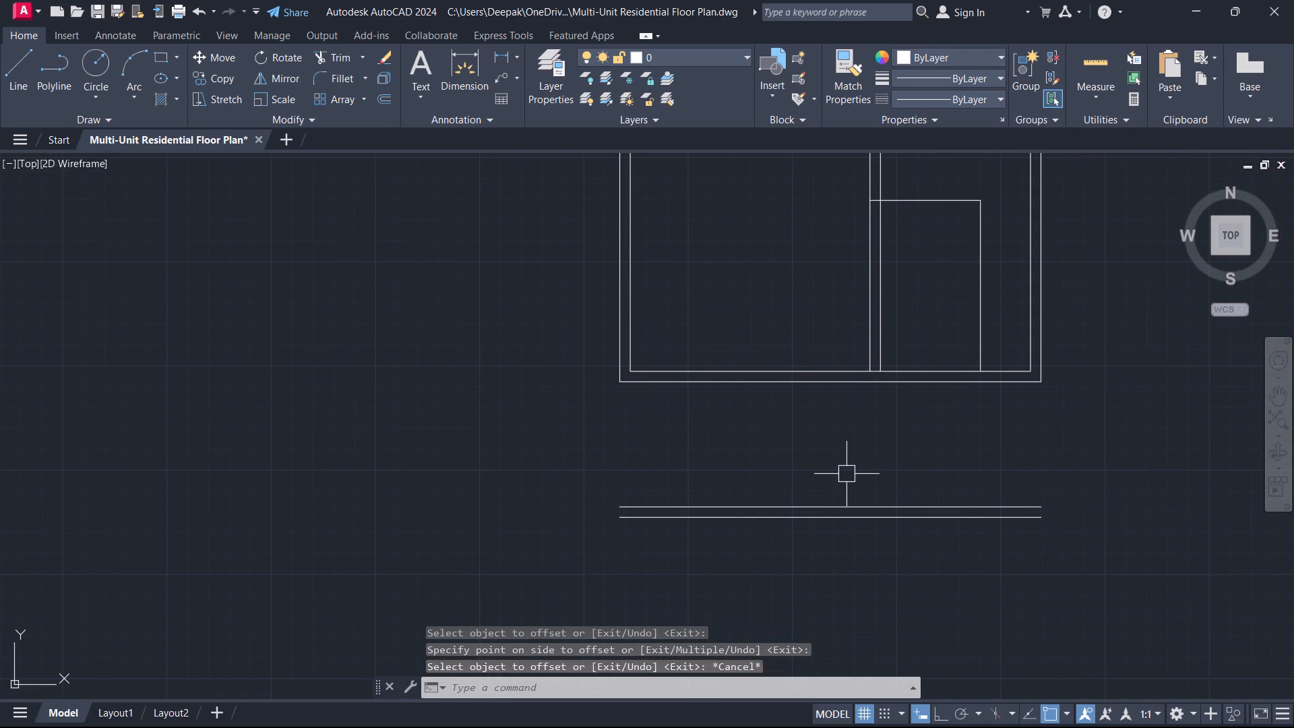
{"action": "key", "text": "l"}
{"action": "key", "text": "space"}
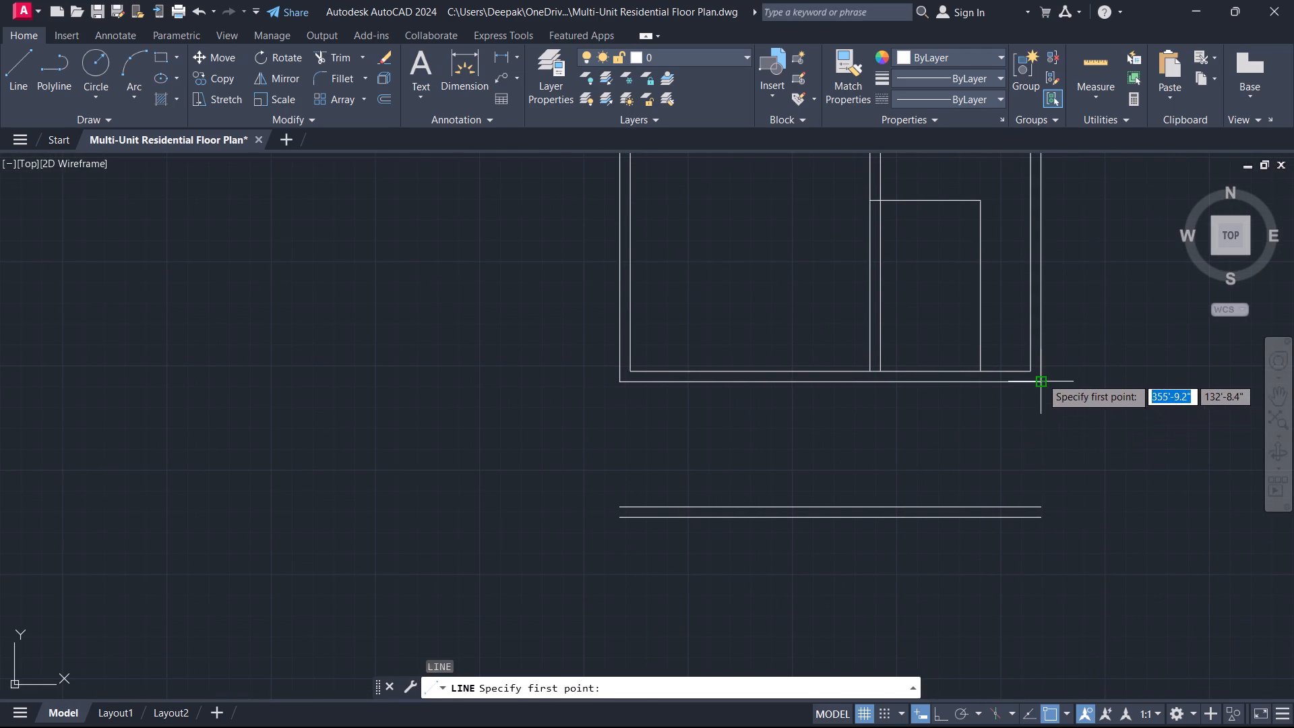
{"action": "left_click", "coordinate": [1041, 377]}
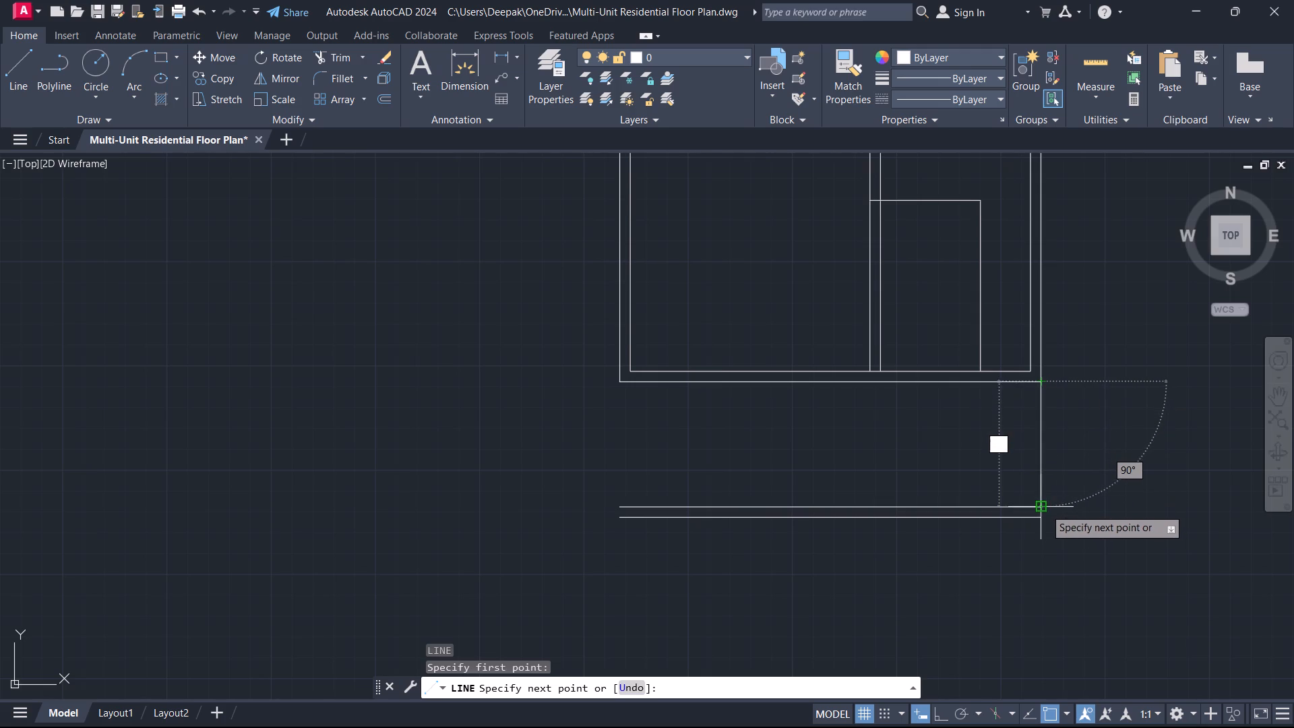
{"action": "left_click", "coordinate": [1043, 507]}
{"action": "key", "text": "Escape"}
Offset the new vertical line 2'6" to the left.
{"action": "key", "text": "o"}
{"action": "key", "text": "space"}
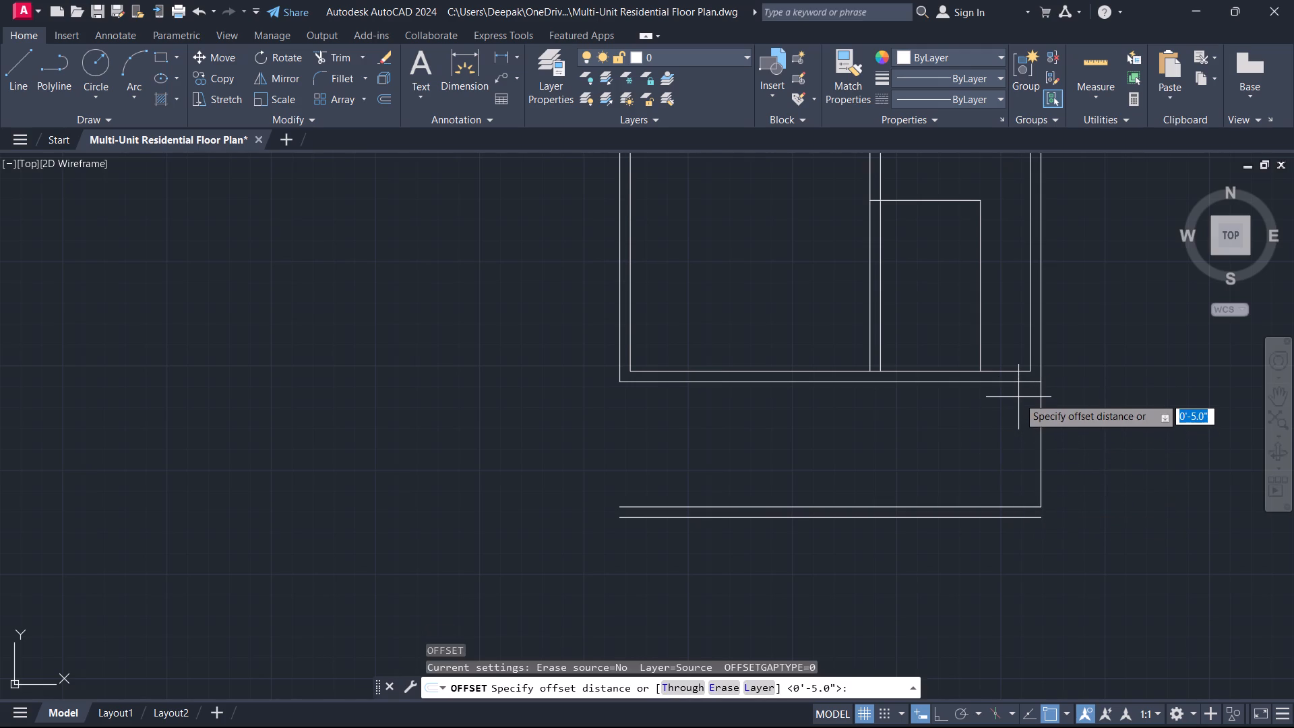
{"action": "type", "text": "2'6"}
{"action": "key", "text": "Return"}
{"action": "left_click", "coordinate": [1047, 431]}
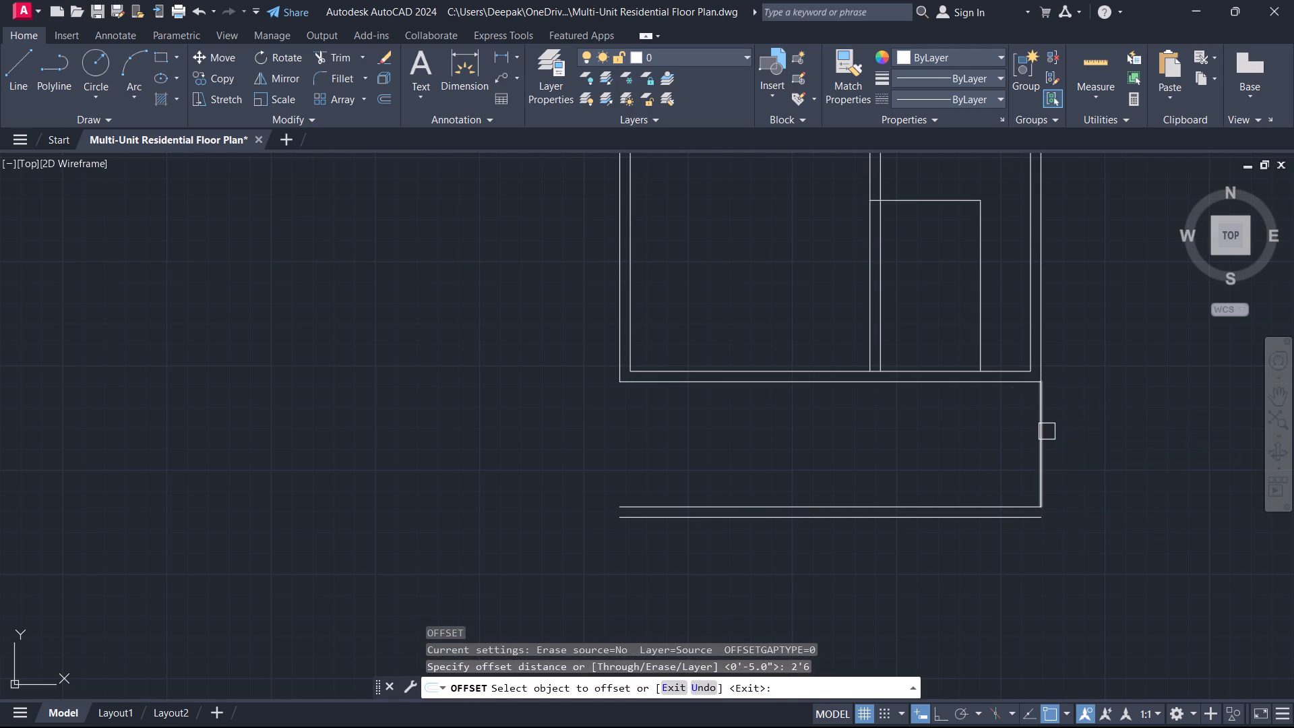
{"action": "left_click", "coordinate": [997, 442]}
{"action": "key", "text": "Escape"}
Delete the original vertical line at the right end between the room and the new wall.
{"action": "left_click_drag", "start_coordinate": [1055, 439], "coordinate": [1046, 435]}
{"action": "left_click", "coordinate": [1032, 430]}
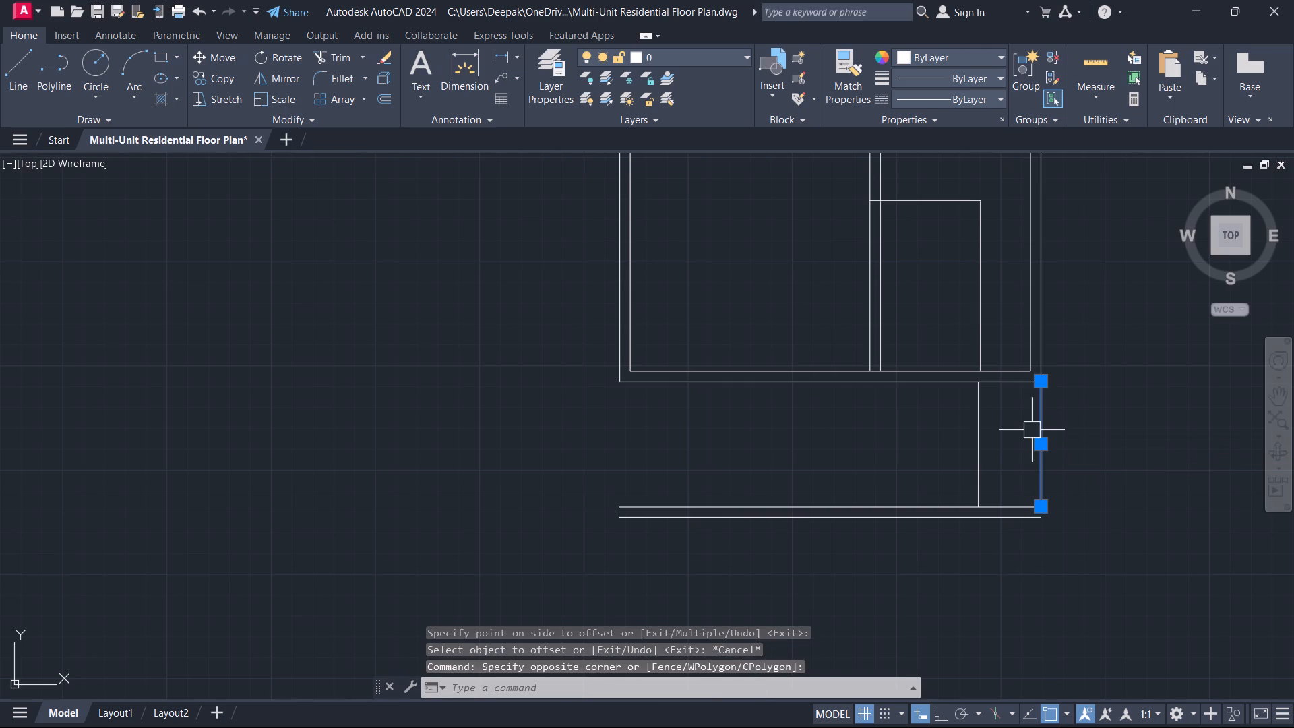
{"action": "key", "text": "Delete"}
Offset the remaining vertical line 5" to the left to form a connecting wall.
{"action": "type", "text": "O"}
{"action": "key", "text": "space"}
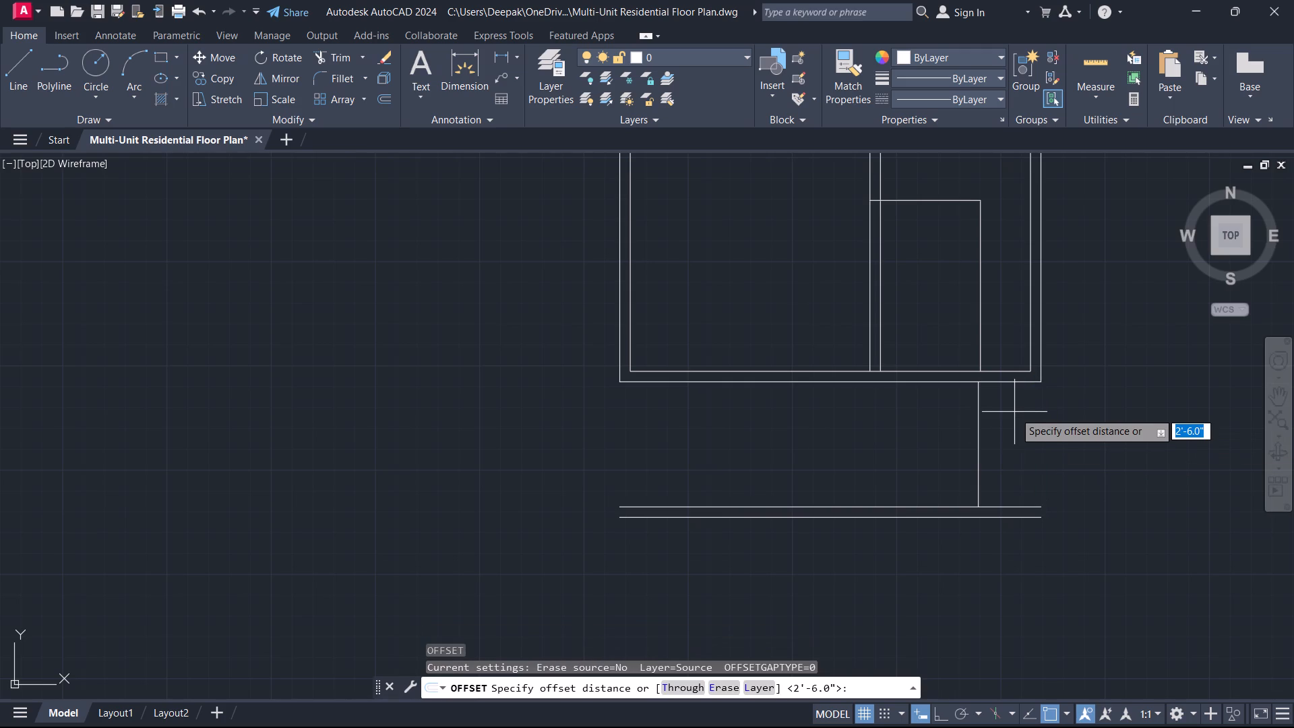
{"action": "key", "text": "5"}
{"action": "key", "text": "Return"}
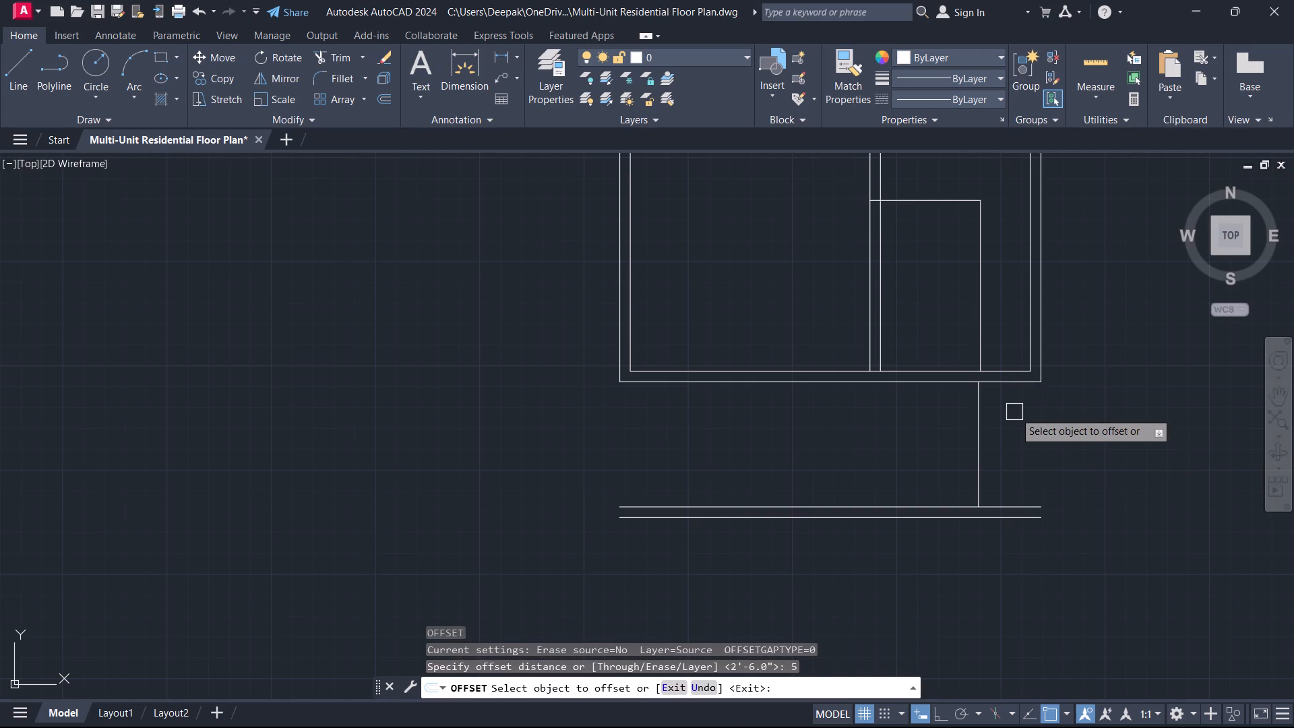
{"action": "left_click", "coordinate": [977, 413]}
{"action": "left_click", "coordinate": [939, 417]}
{"action": "key", "text": "Escape"}
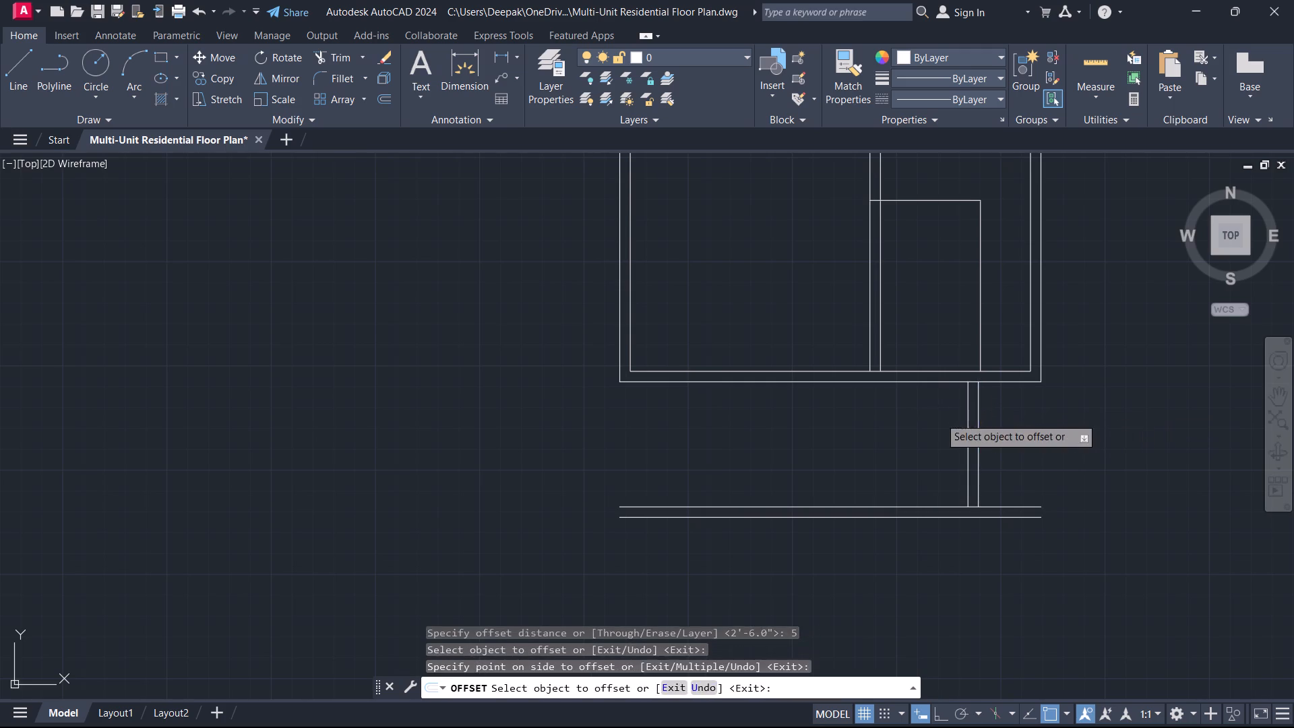
Trim the room's outer bottom wall line between the two connecting wall lines.
{"action": "type", "text": "TR"}
{"action": "key", "text": "space"}
{"action": "scroll", "coordinate": [986, 431], "scroll_direction": "up", "scroll_amount": 2}
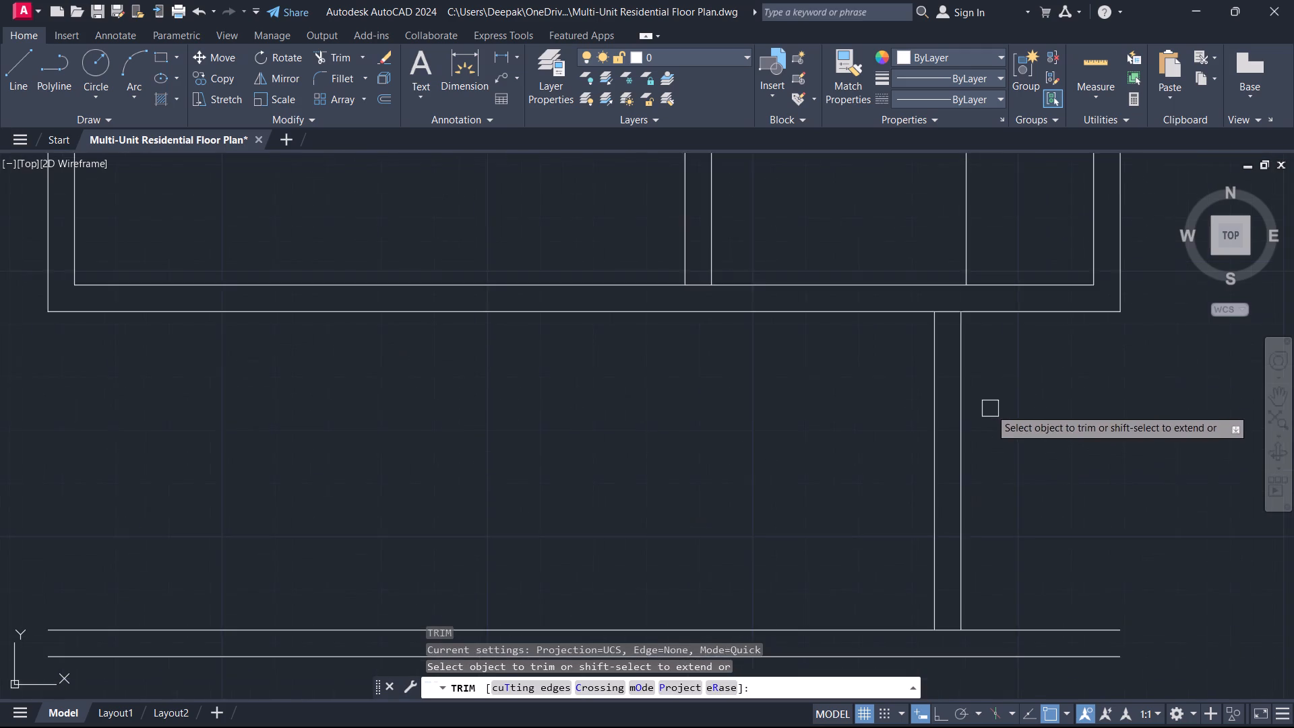
{"action": "scroll", "coordinate": [990, 406], "scroll_direction": "up", "scroll_amount": 1}
{"action": "left_click", "coordinate": [924, 251]}
{"action": "scroll", "coordinate": [925, 324], "scroll_direction": "down", "scroll_amount": 3}
{"action": "middle_click_drag", "start_coordinate": [948, 435], "coordinate": [973, 366]}
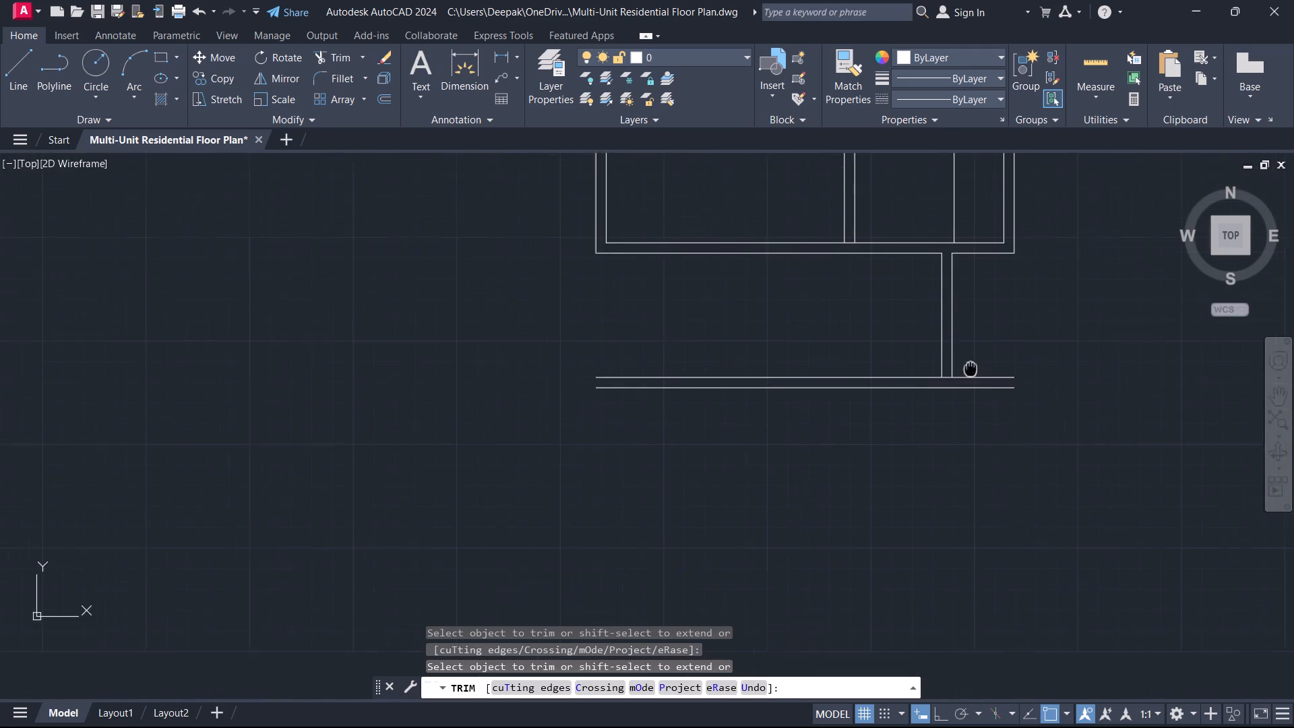
{"action": "middle_click_drag", "start_coordinate": [973, 366], "coordinate": [977, 359]}
{"action": "scroll", "coordinate": [977, 359], "scroll_direction": "up", "scroll_amount": 1}
{"action": "key", "text": "Escape"}
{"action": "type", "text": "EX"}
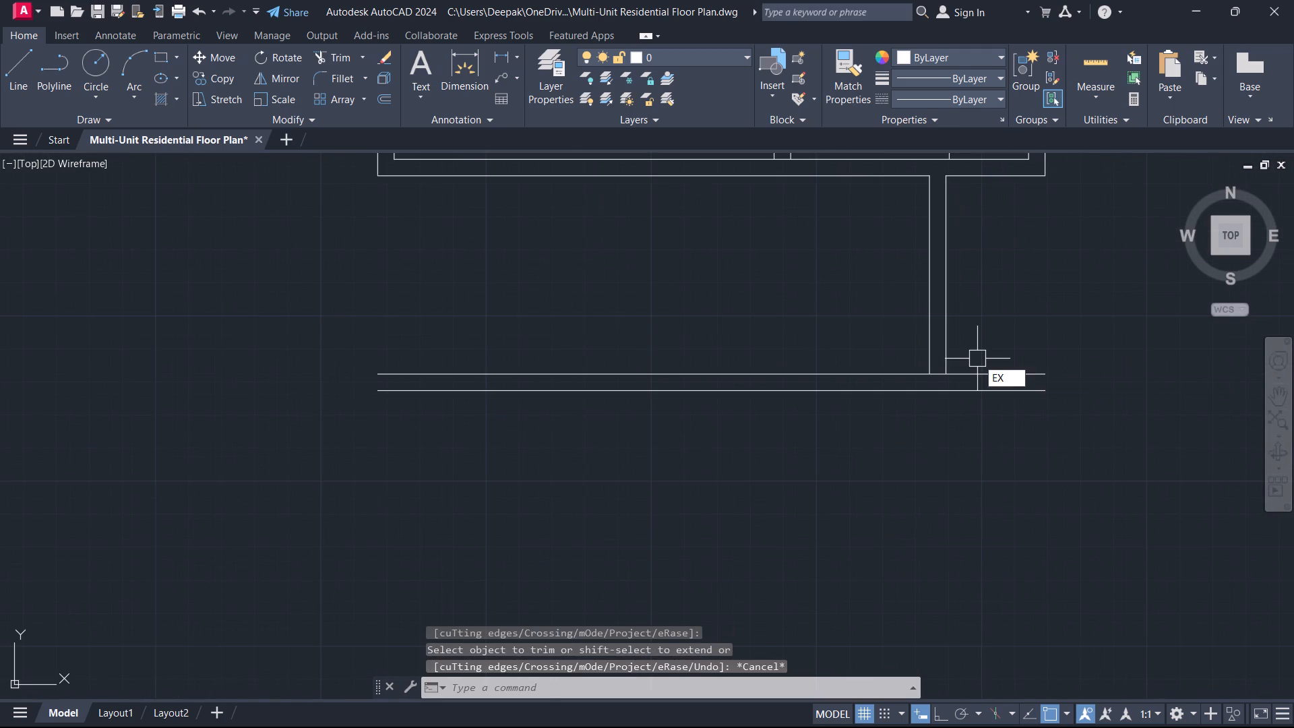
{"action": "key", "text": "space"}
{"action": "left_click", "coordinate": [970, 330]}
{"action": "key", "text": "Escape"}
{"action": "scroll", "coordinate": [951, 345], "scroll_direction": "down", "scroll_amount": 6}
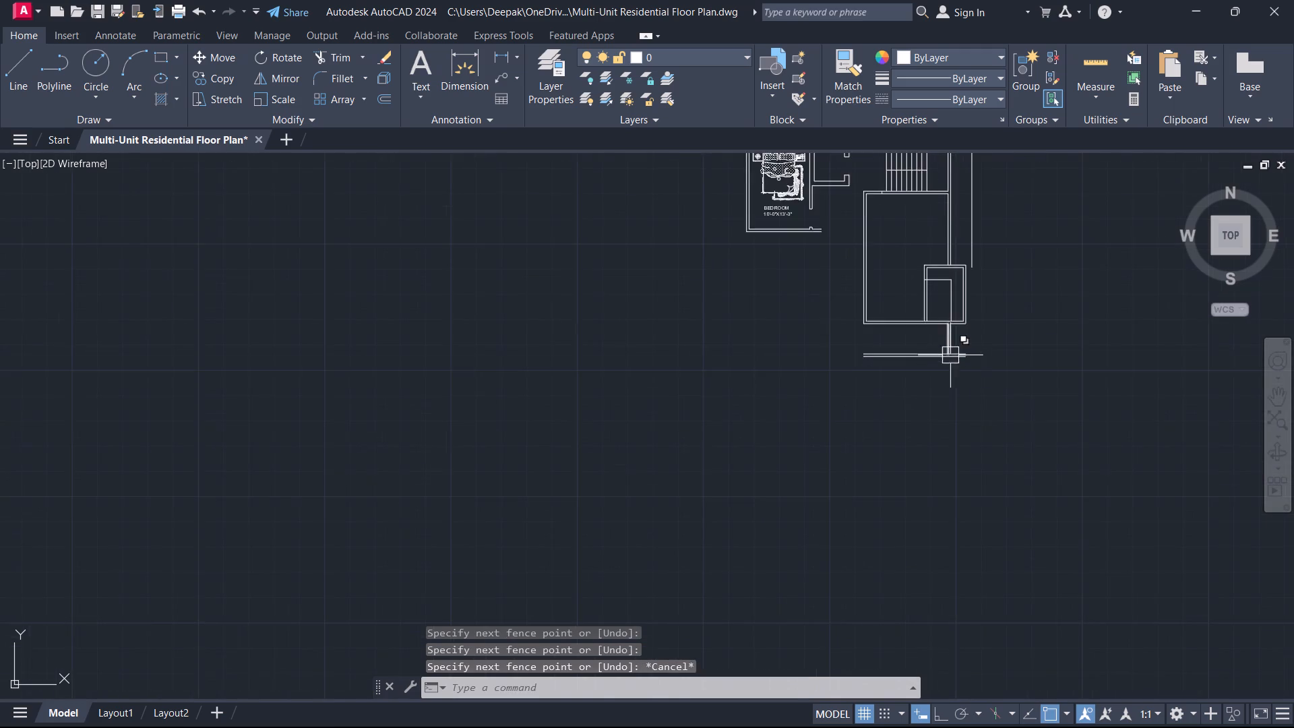
Offset the lower line of the wall closing the 5'-deep space 13'7" downward.
{"action": "scroll", "coordinate": [946, 397], "scroll_direction": "up", "scroll_amount": 1}
{"action": "middle_click", "coordinate": [946, 397]}
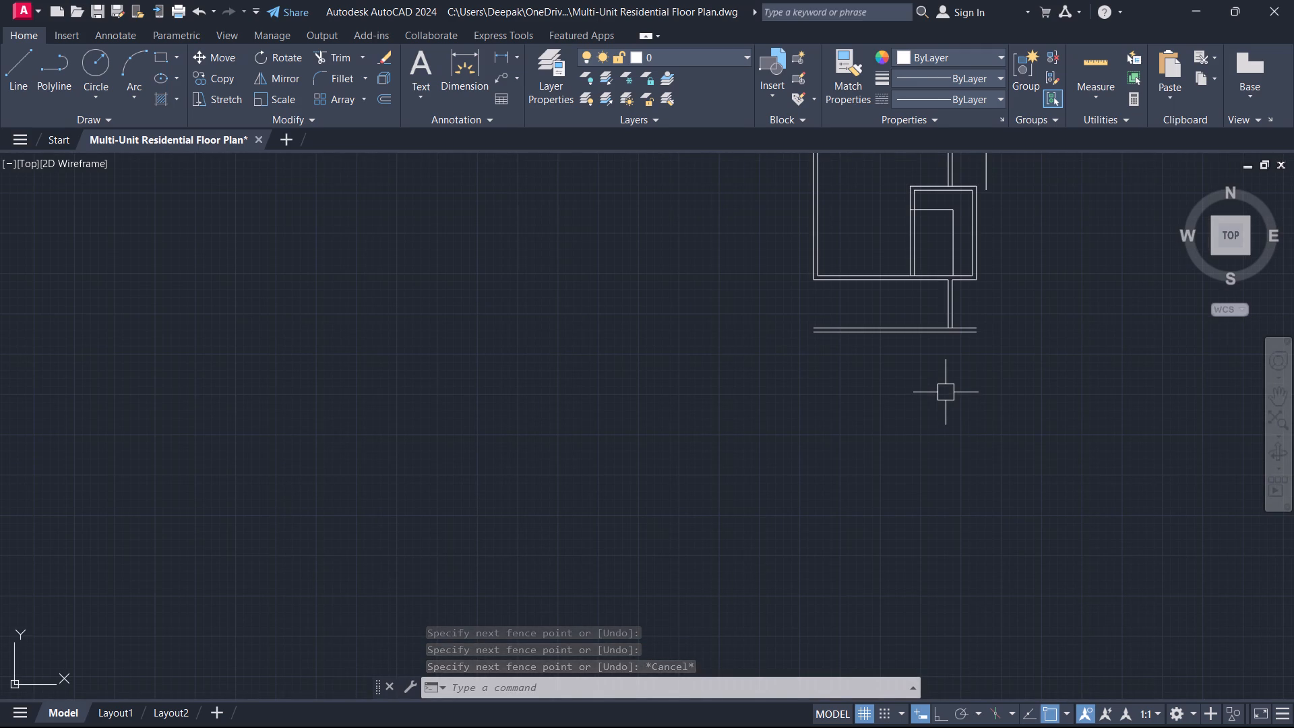
{"action": "type", "text": "O"}
{"action": "key", "text": "space"}
{"action": "type", "text": "13'"}
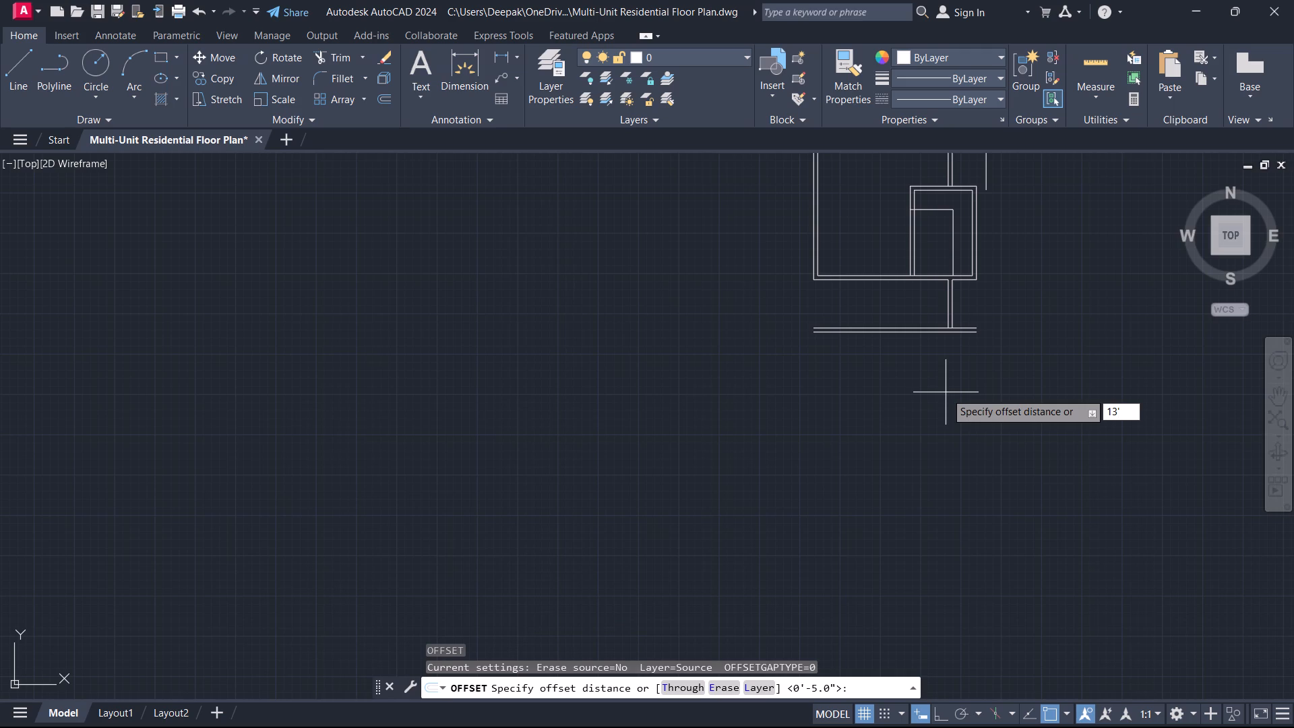
{"action": "key", "text": "7"}
{"action": "key", "text": "Return"}
{"action": "scroll", "coordinate": [906, 320], "scroll_direction": "up", "scroll_amount": 2}
{"action": "left_click", "coordinate": [914, 355]}
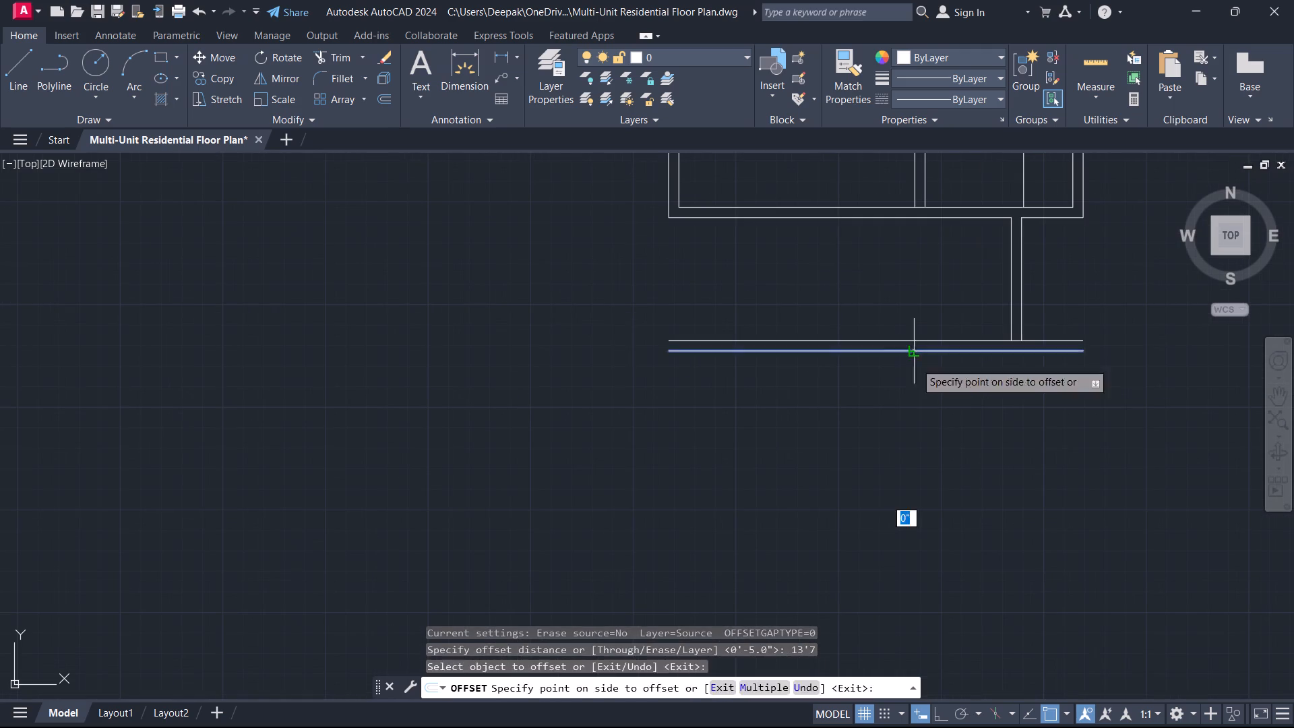
{"action": "left_click", "coordinate": [925, 415]}
{"action": "key", "text": "Escape"}
Offset the new bottom horizontal line 5" downward to form the lower room's bottom wall.
{"action": "scroll", "coordinate": [927, 426], "scroll_direction": "down", "scroll_amount": 3}
{"action": "middle_click_drag", "start_coordinate": [927, 431], "coordinate": [924, 365]}
{"action": "type", "text": "O"}
{"action": "key", "text": "space"}
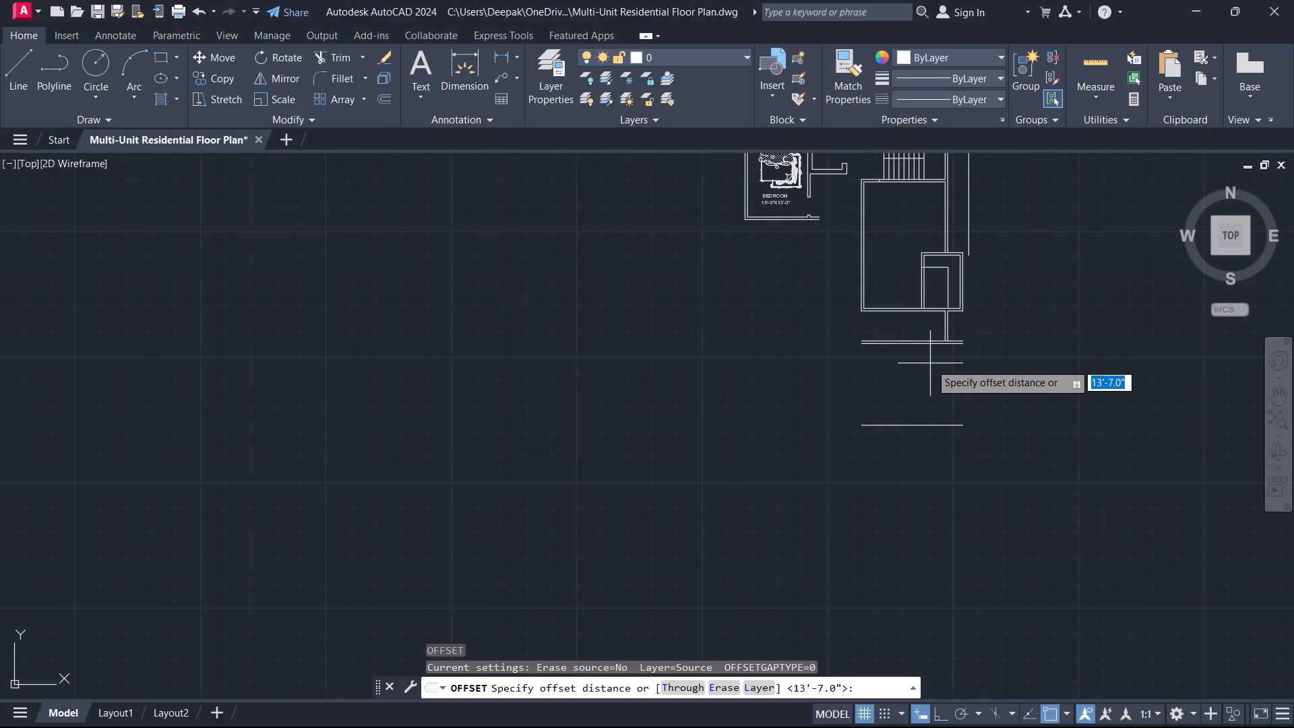
{"action": "key", "text": "5"}
{"action": "key", "text": "Return"}
{"action": "left_click", "coordinate": [927, 437]}
{"action": "left_click", "coordinate": [929, 419]}
{"action": "left_click", "coordinate": [929, 468]}
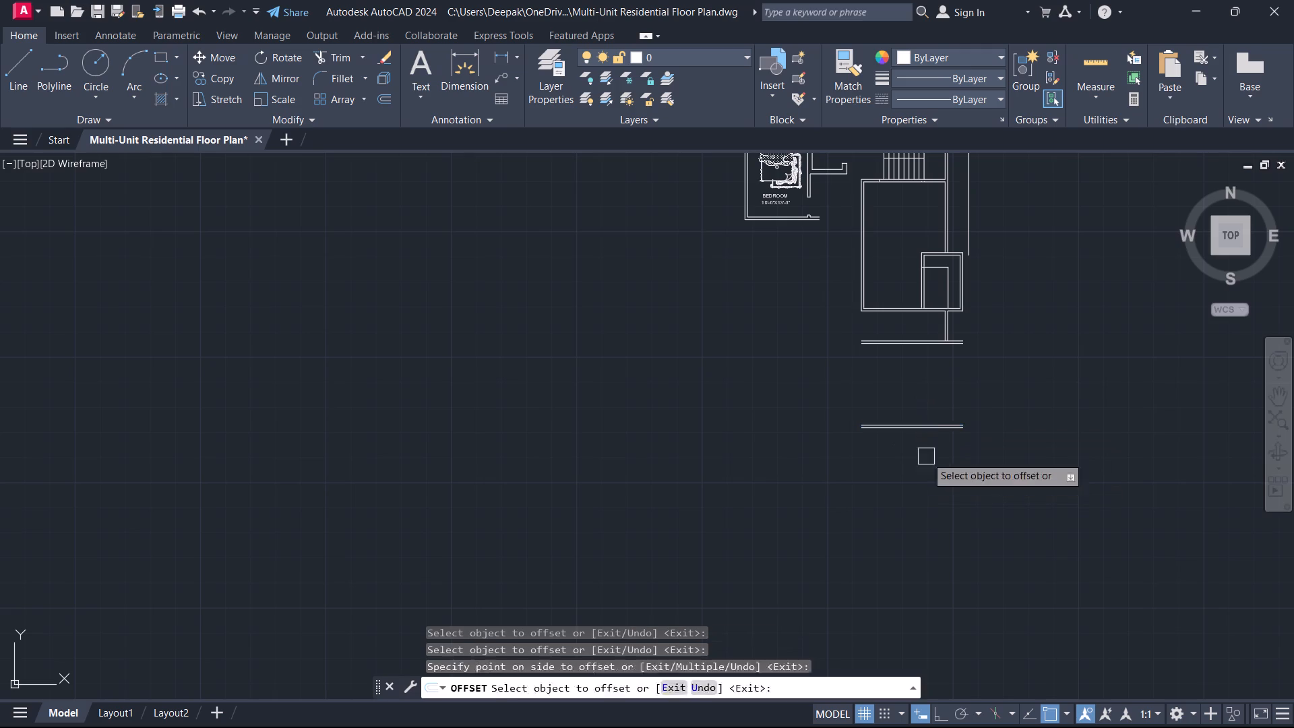
{"action": "key", "text": "Escape"}
Extend both vertical connecting wall lines down to the new bottom wall, taking the outer one to its lower line.
{"action": "type", "text": "EX"}
{"action": "key", "text": "space"}
{"action": "scroll", "coordinate": [931, 332], "scroll_direction": "up", "scroll_amount": 2}
{"action": "left_click", "coordinate": [929, 331]}
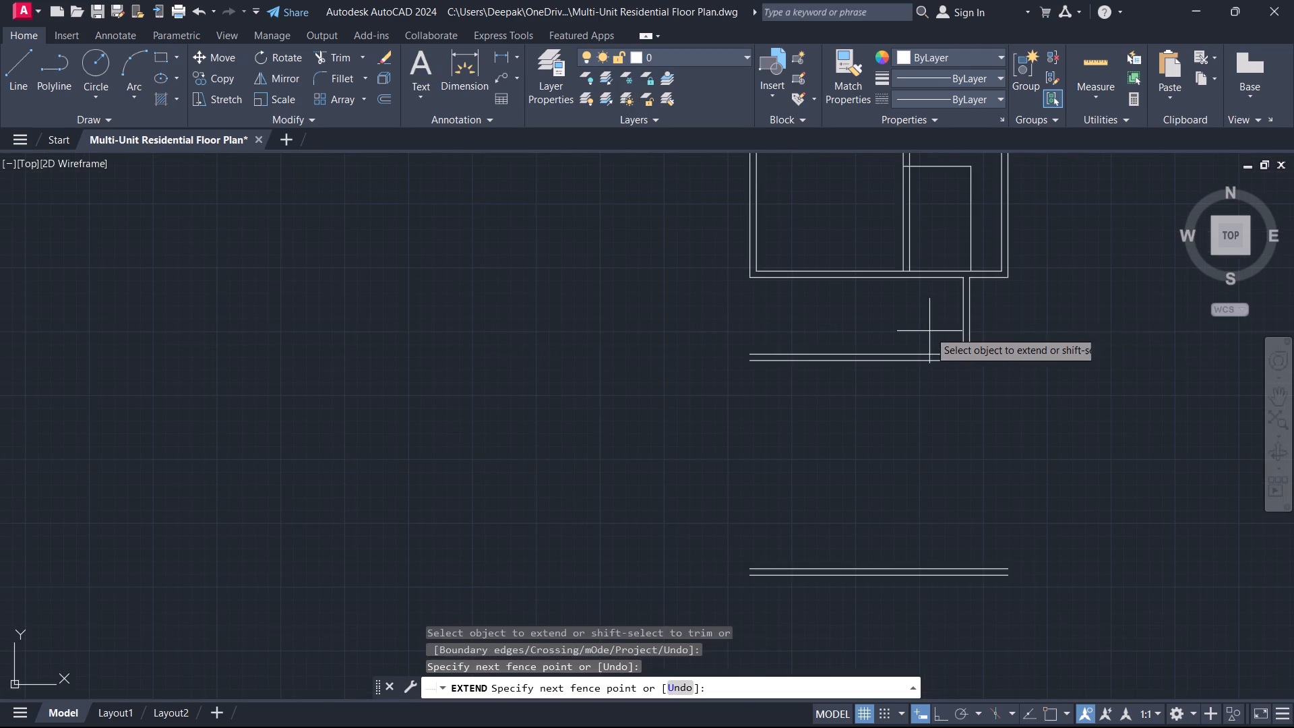
{"action": "left_click", "coordinate": [1044, 320]}
{"action": "left_click", "coordinate": [906, 325]}
{"action": "left_click", "coordinate": [1026, 330]}
{"action": "key", "text": "Escape"}
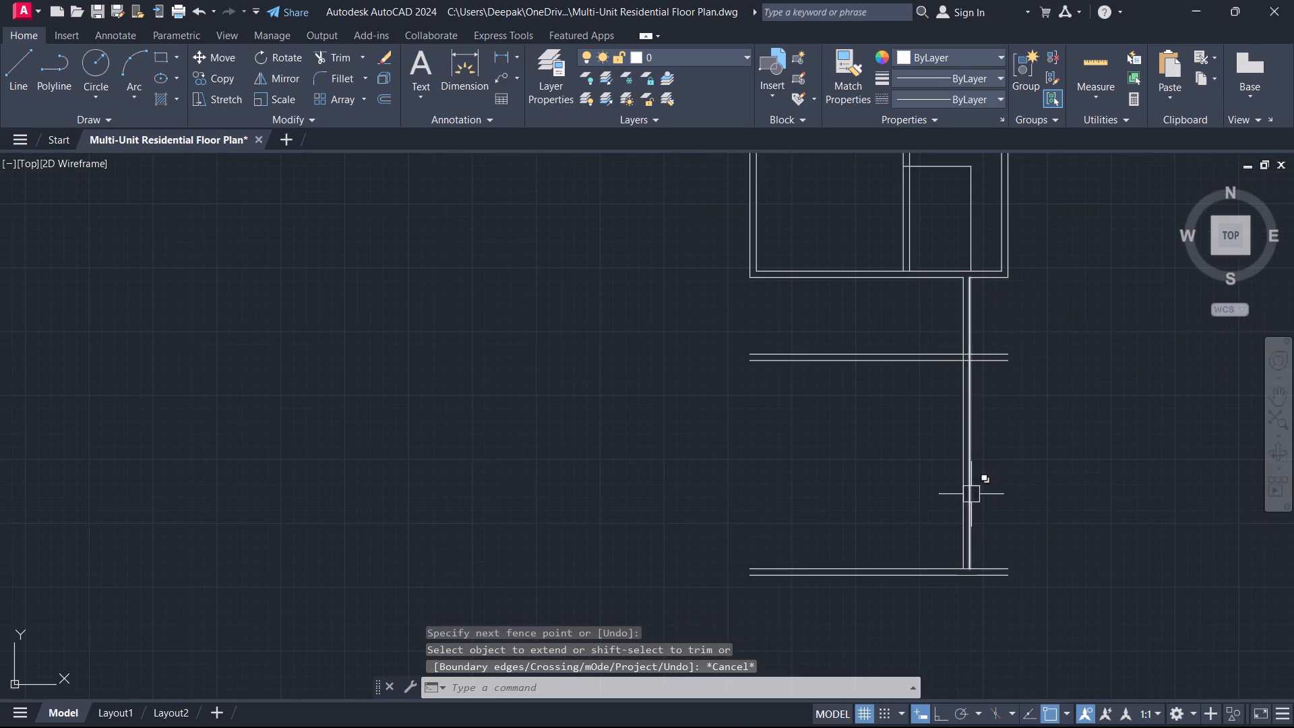
{"action": "key", "text": "space"}
{"action": "left_click", "coordinate": [975, 522]}
{"action": "key", "text": "Escape"}
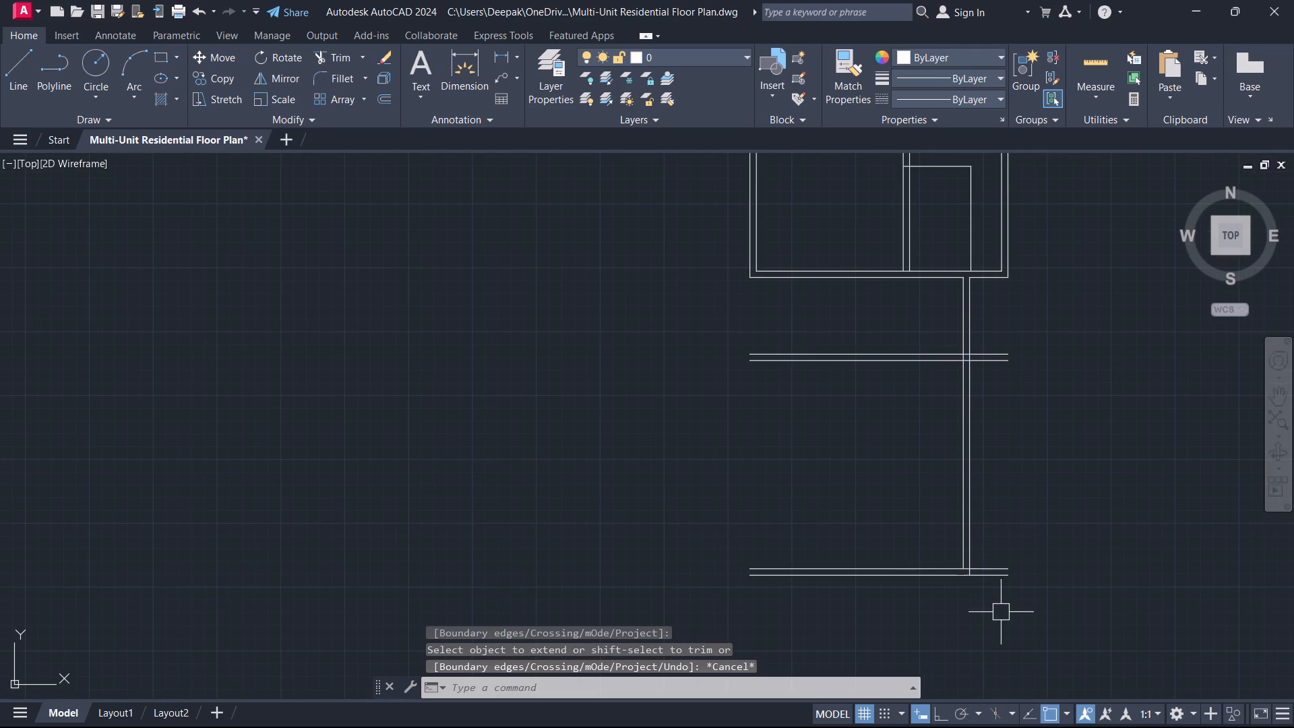
Trim the ends of both horizontal walls that project to the right of the connecting wall.
{"action": "key", "text": "t"}
{"action": "type", "text": "R"}
{"action": "key", "text": "space"}
{"action": "left_click", "coordinate": [1009, 641]}
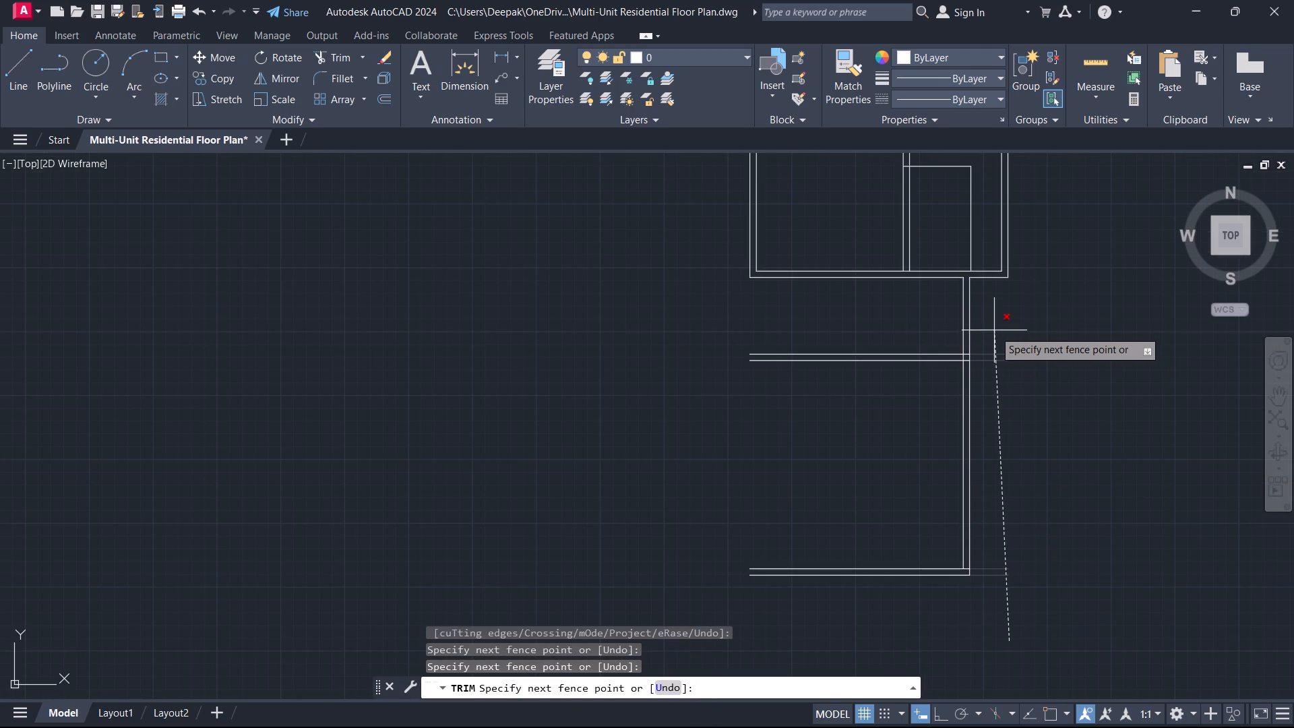
{"action": "left_click", "coordinate": [994, 330]}
{"action": "key", "text": "Escape"}
Trim the overlapping lines where the upper horizontal wall meets the vertical connecting wall to open the T-junction.
{"action": "scroll", "coordinate": [974, 365], "scroll_direction": "down", "scroll_amount": 2}
{"action": "middle_click_drag", "start_coordinate": [923, 409], "coordinate": [942, 421]}
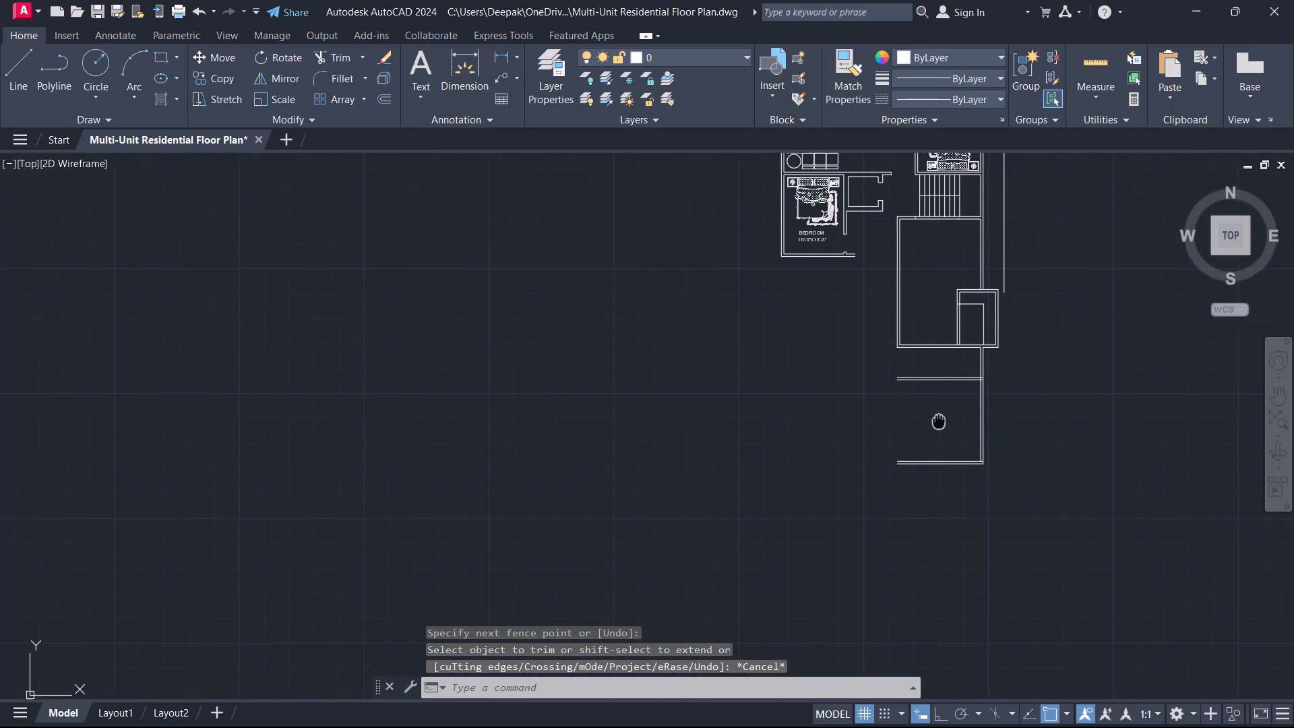
{"action": "middle_click_drag", "start_coordinate": [942, 421], "coordinate": [971, 424]}
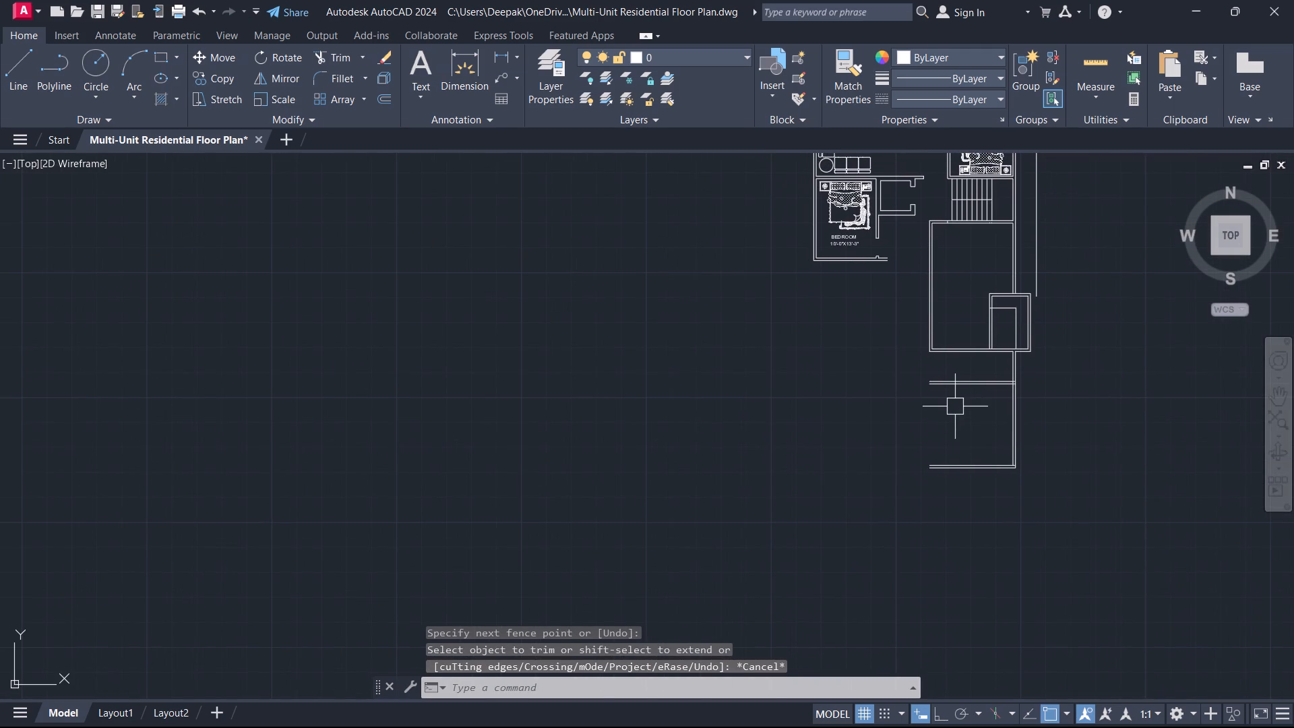
{"action": "middle_click_drag", "start_coordinate": [954, 406], "coordinate": [948, 453]}
{"action": "scroll", "coordinate": [954, 406], "scroll_direction": "up", "scroll_amount": 1}
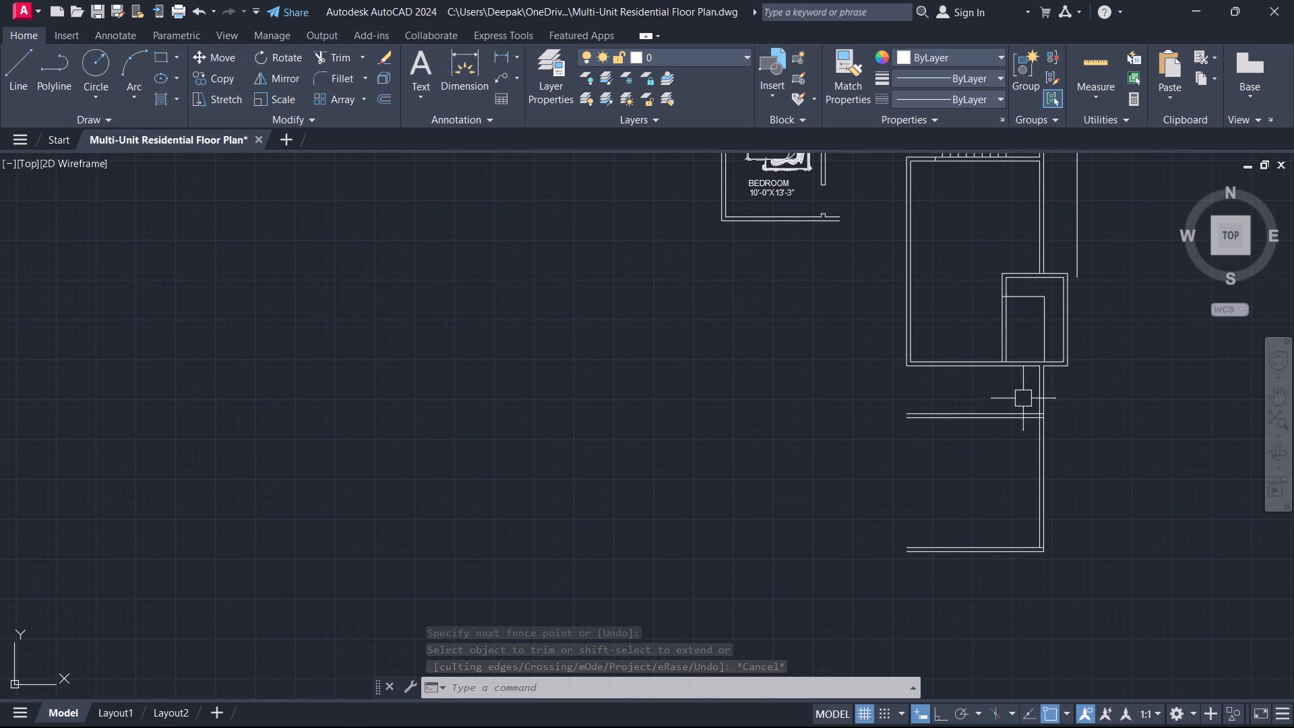
{"action": "scroll", "coordinate": [1030, 408], "scroll_direction": "up", "scroll_amount": 4}
{"action": "key", "text": "t"}
{"action": "key", "text": "r"}
{"action": "key", "text": "space"}
{"action": "scroll", "coordinate": [1052, 417], "scroll_direction": "up", "scroll_amount": 3}
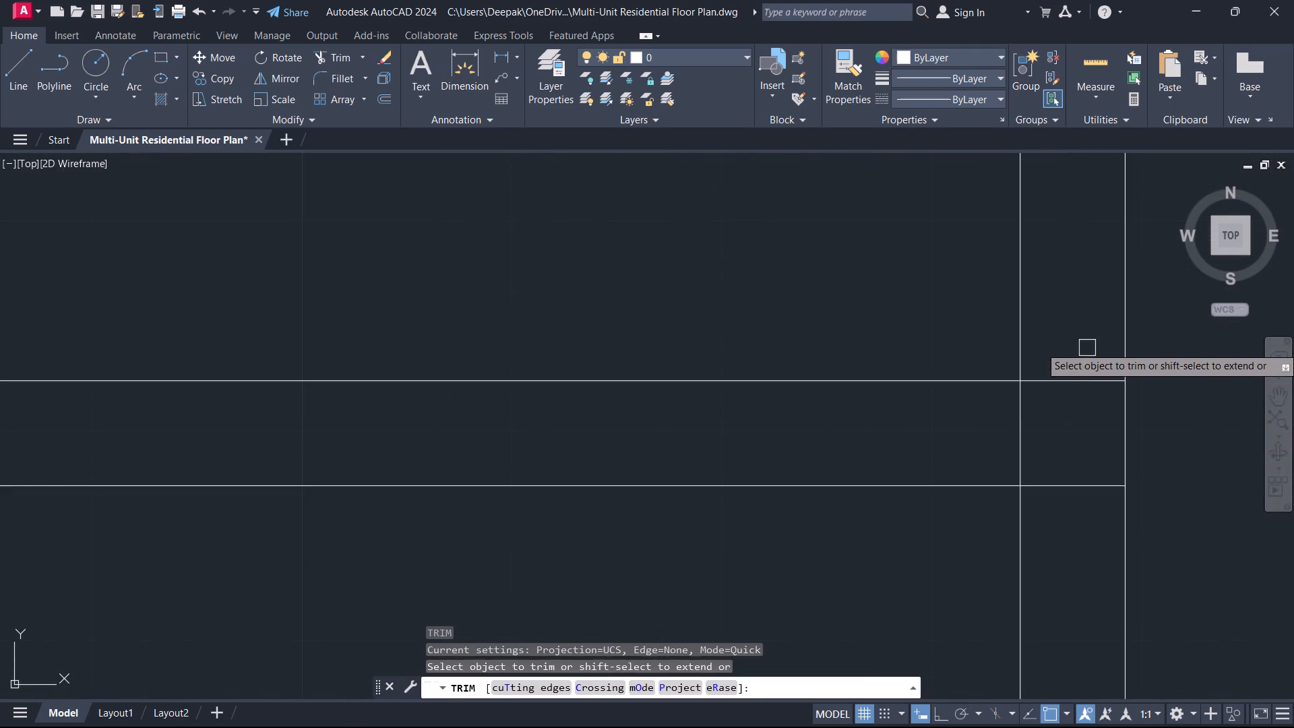
{"action": "left_click", "coordinate": [1088, 345]}
{"action": "left_click", "coordinate": [1058, 498]}
{"action": "left_click", "coordinate": [1065, 416]}
{"action": "left_click", "coordinate": [905, 417]}
{"action": "key", "text": "Escape"}
Offset the connecting wall's inner vertical line 10' to the left within the 5'-deep space.
{"action": "scroll", "coordinate": [908, 423], "scroll_direction": "down", "scroll_amount": 1}
{"action": "scroll", "coordinate": [893, 433], "scroll_direction": "up", "scroll_amount": 1}
{"action": "scroll", "coordinate": [888, 435], "scroll_direction": "down", "scroll_amount": 2}
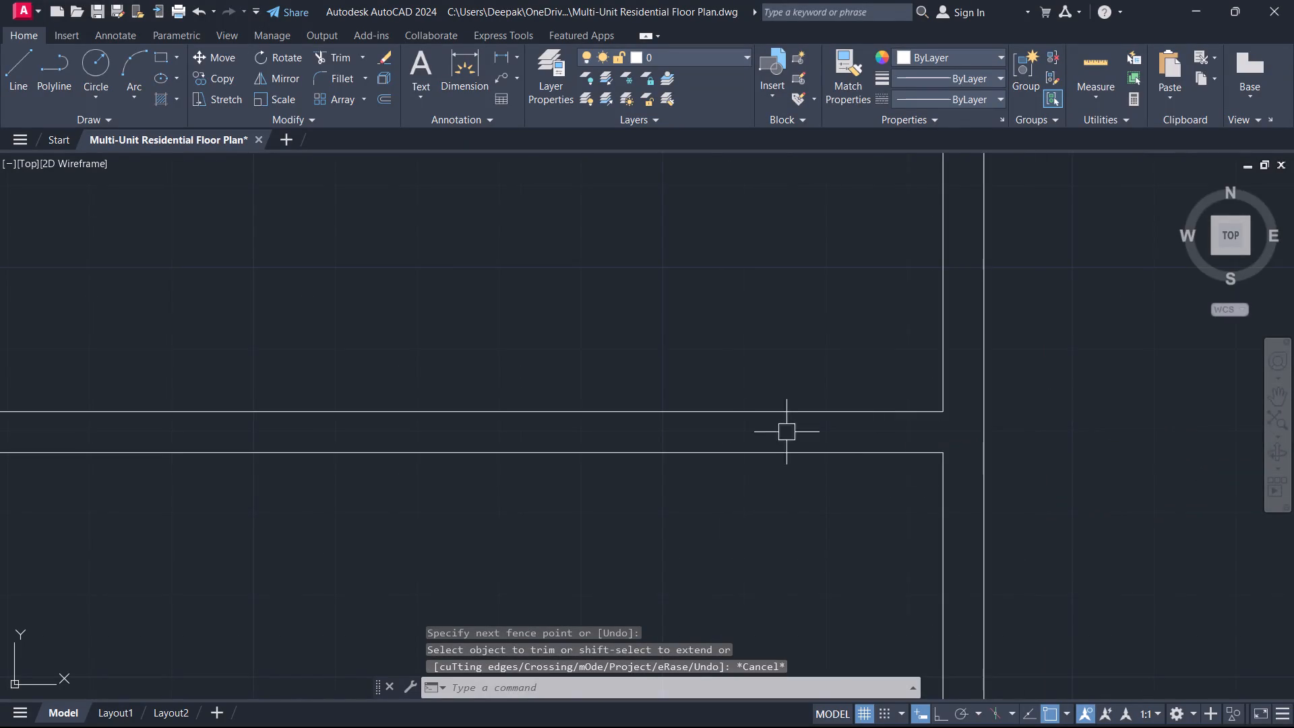
{"action": "scroll", "coordinate": [772, 418], "scroll_direction": "down", "scroll_amount": 2}
{"action": "middle_click_drag", "start_coordinate": [778, 376], "coordinate": [846, 444]}
{"action": "scroll", "coordinate": [846, 444], "scroll_direction": "up", "scroll_amount": 1}
{"action": "type", "text": "O"}
{"action": "key", "text": "space"}
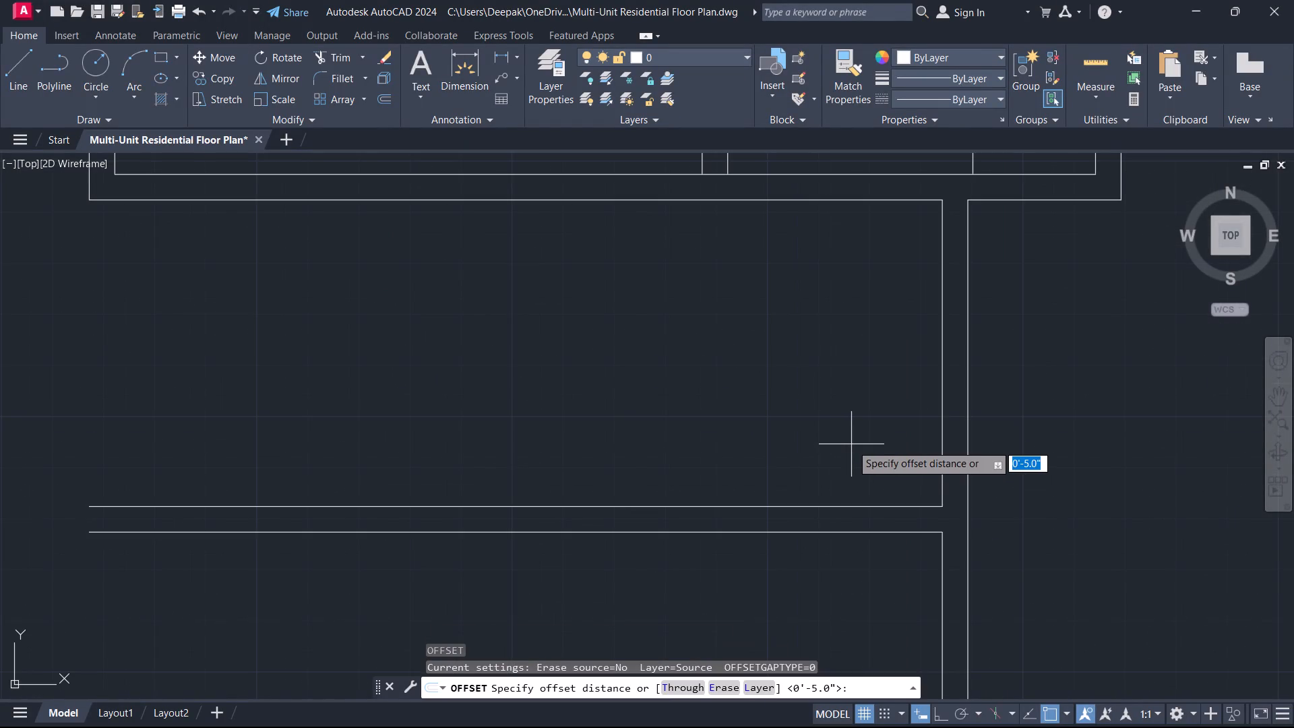
{"action": "type", "text": "10"}
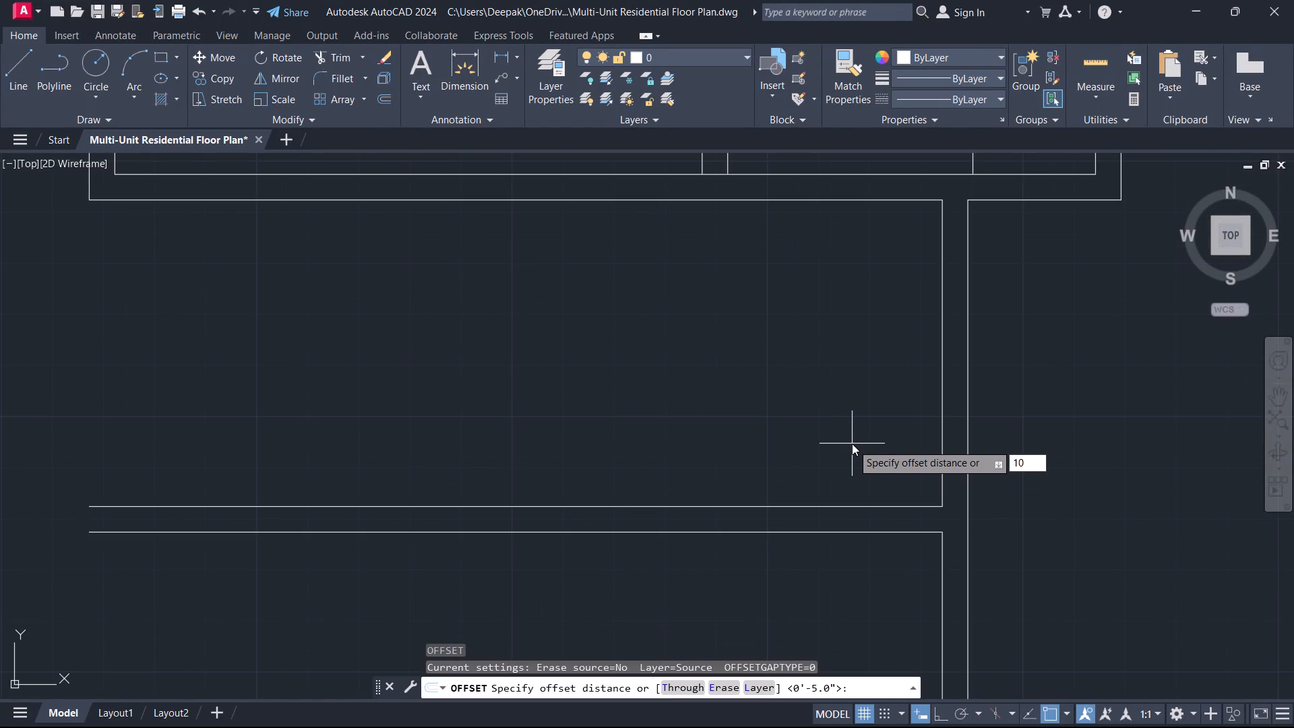
{"action": "key", "text": "apostrophe"}
{"action": "key", "text": "Return"}
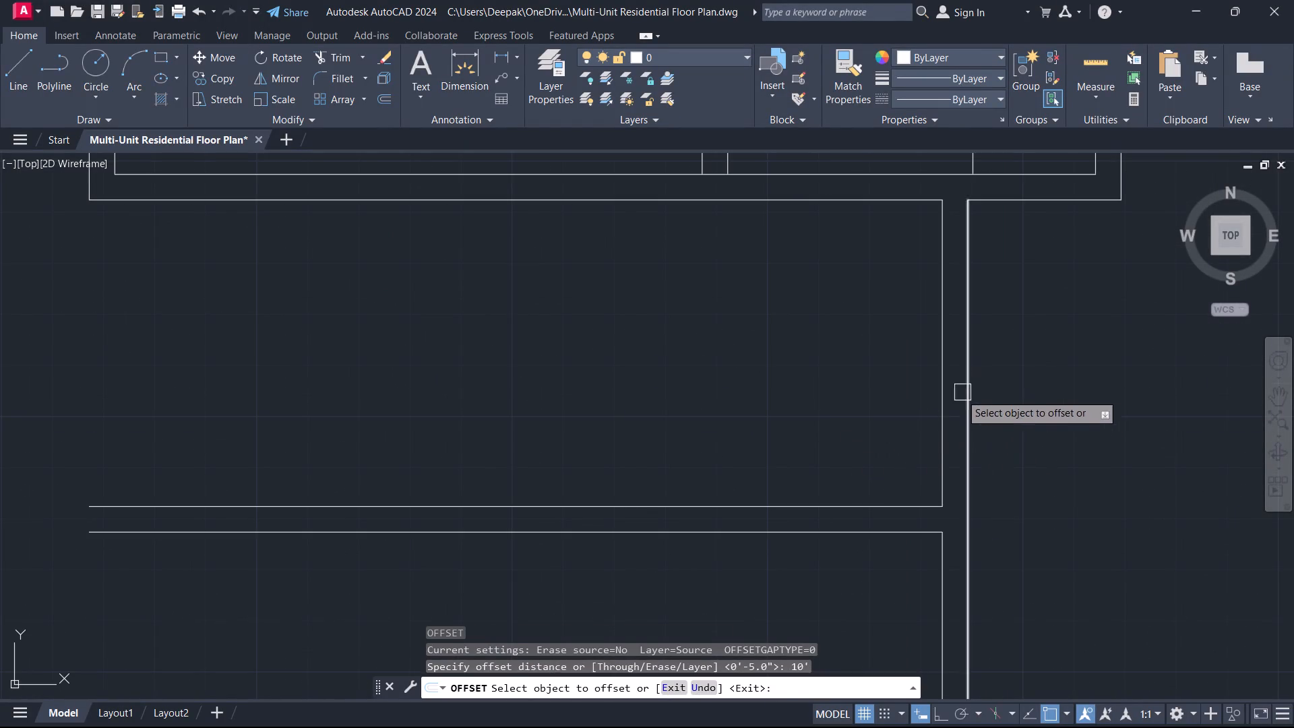
{"action": "left_click", "coordinate": [948, 400]}
{"action": "left_click", "coordinate": [817, 386]}
{"action": "key", "text": "Escape"}
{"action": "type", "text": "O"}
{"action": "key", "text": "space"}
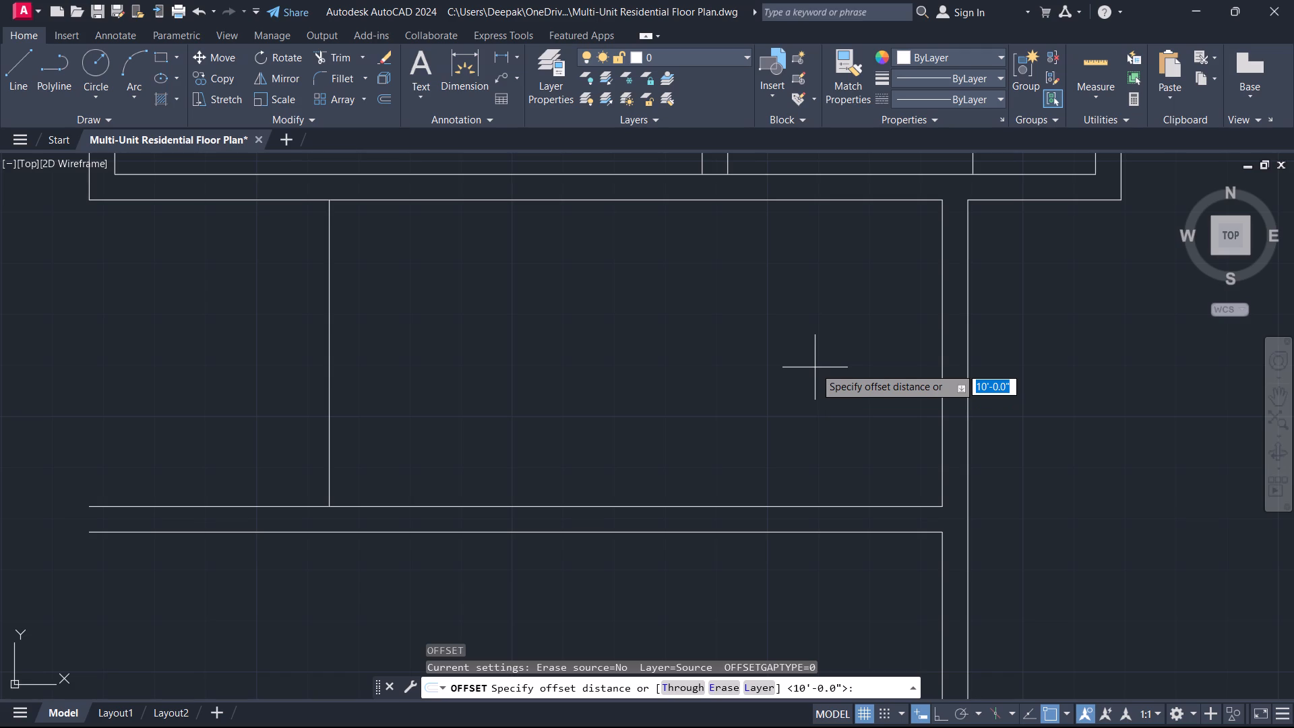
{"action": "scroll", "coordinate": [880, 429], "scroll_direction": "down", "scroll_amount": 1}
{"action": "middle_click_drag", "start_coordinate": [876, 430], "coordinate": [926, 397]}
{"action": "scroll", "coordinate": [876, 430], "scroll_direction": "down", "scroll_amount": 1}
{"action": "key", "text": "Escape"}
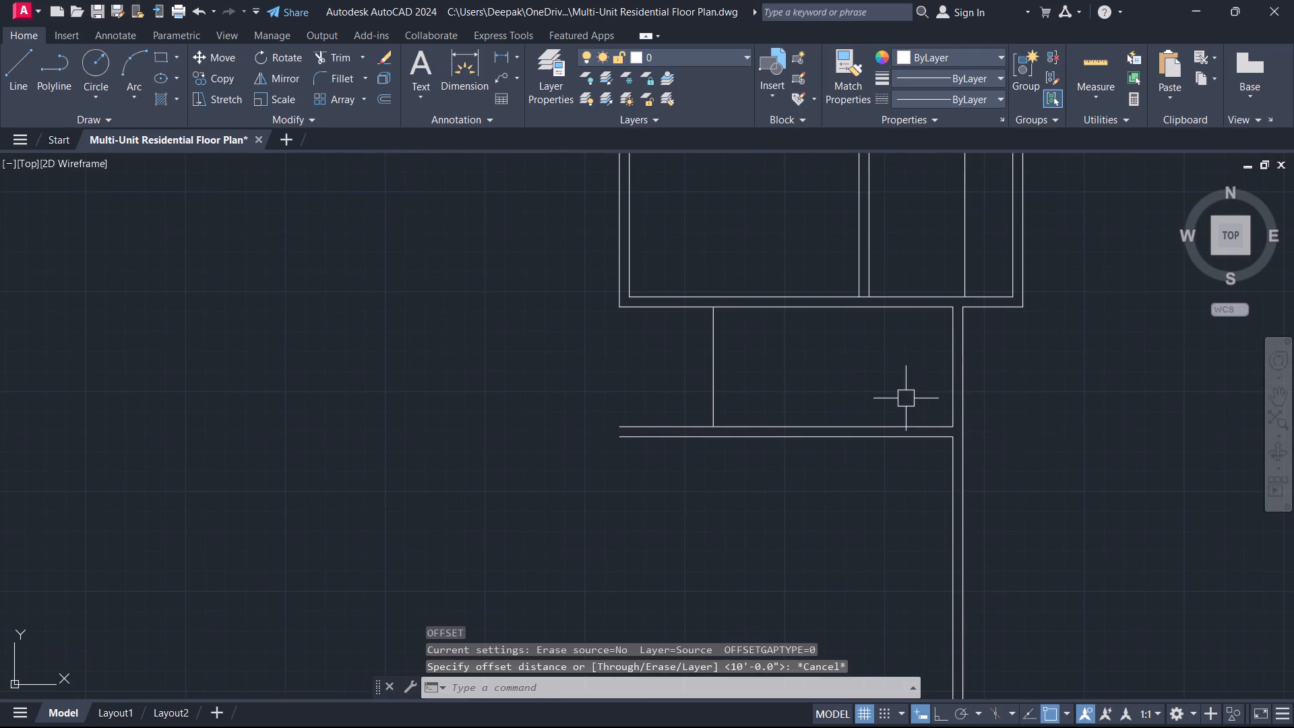
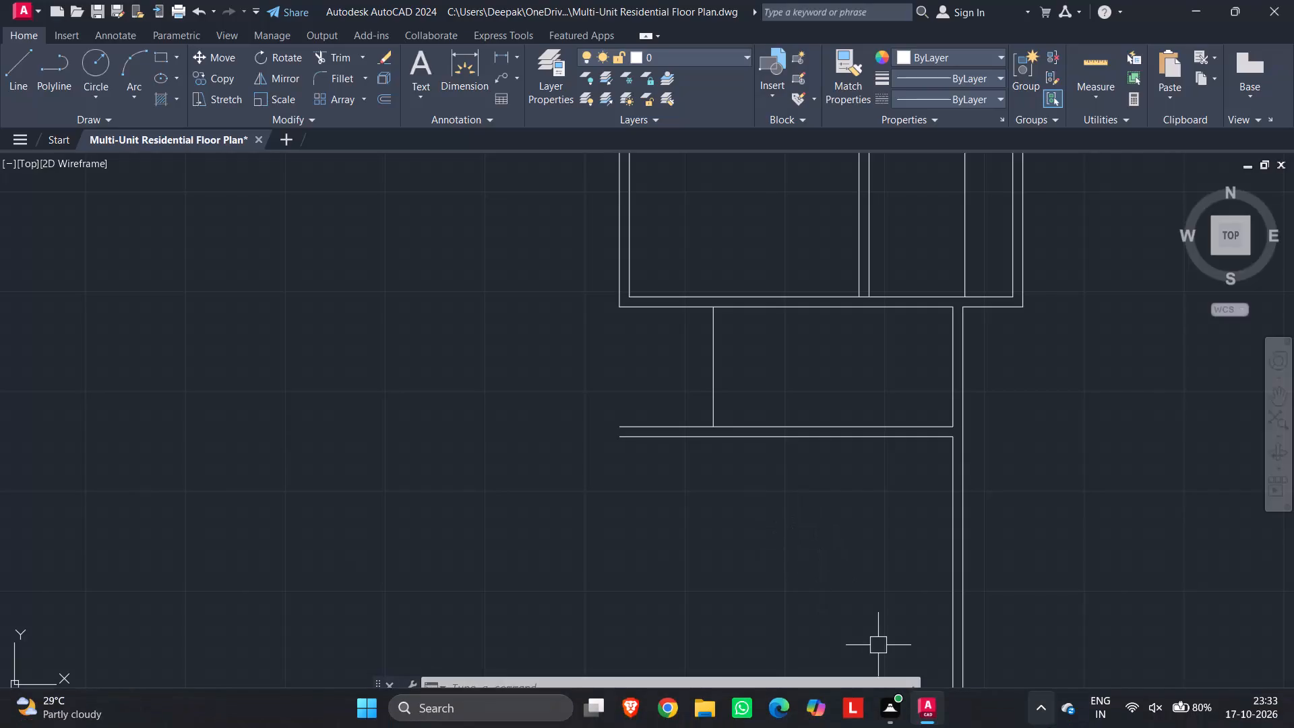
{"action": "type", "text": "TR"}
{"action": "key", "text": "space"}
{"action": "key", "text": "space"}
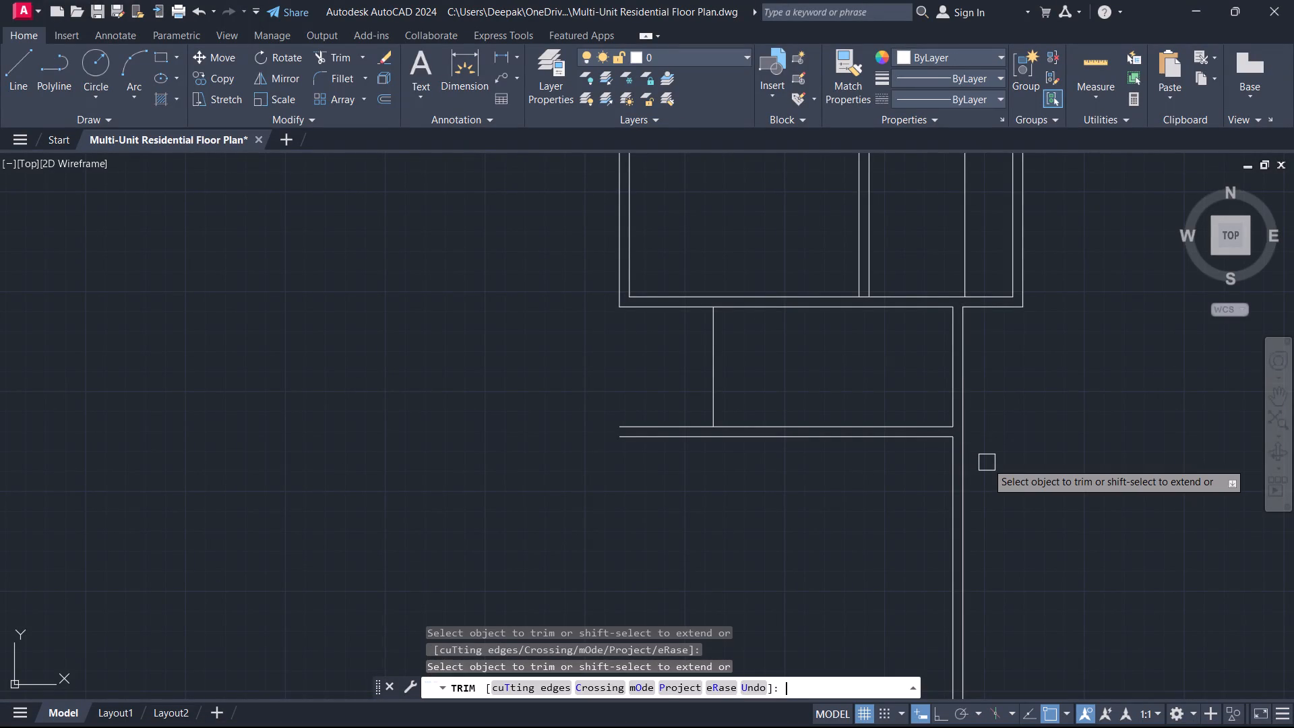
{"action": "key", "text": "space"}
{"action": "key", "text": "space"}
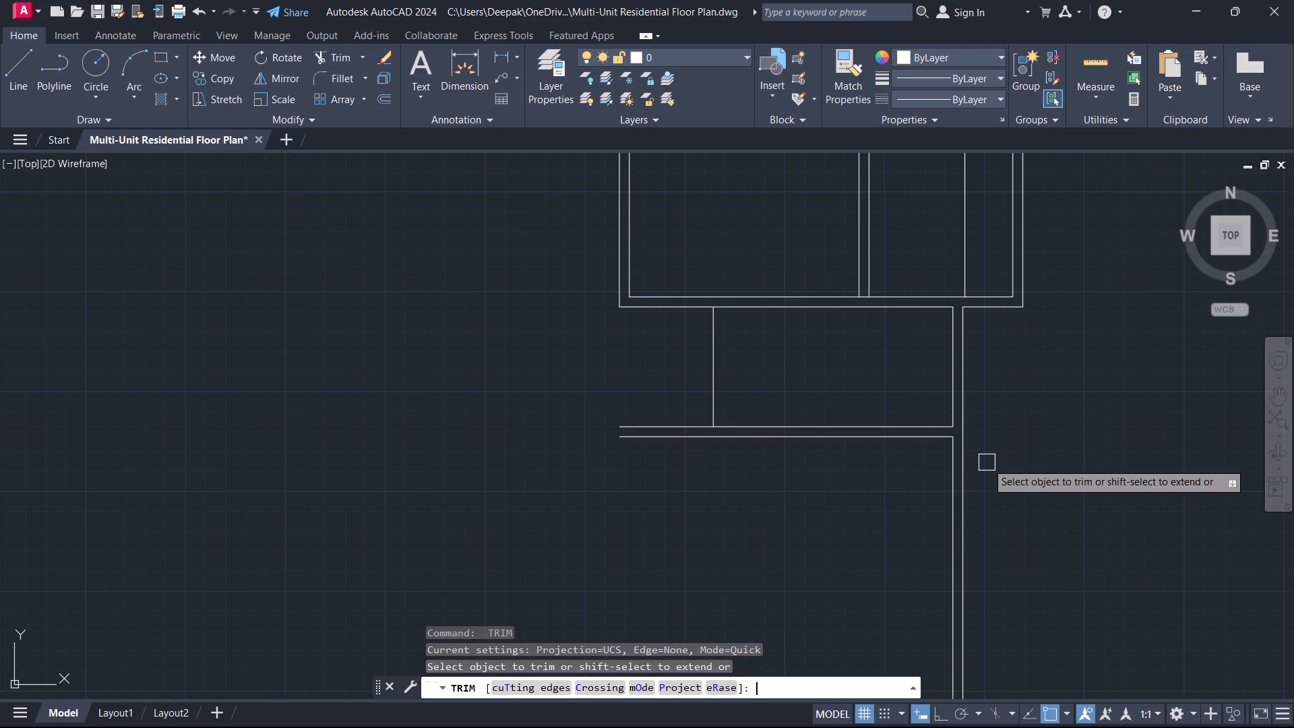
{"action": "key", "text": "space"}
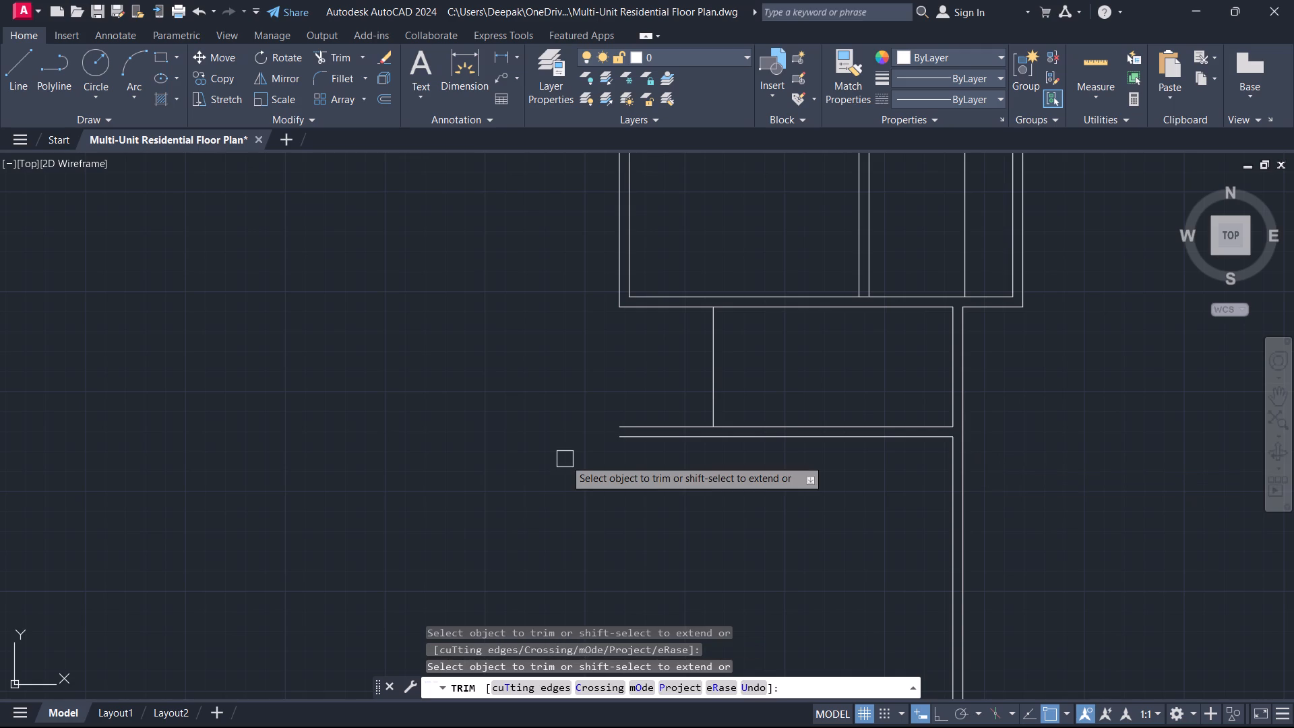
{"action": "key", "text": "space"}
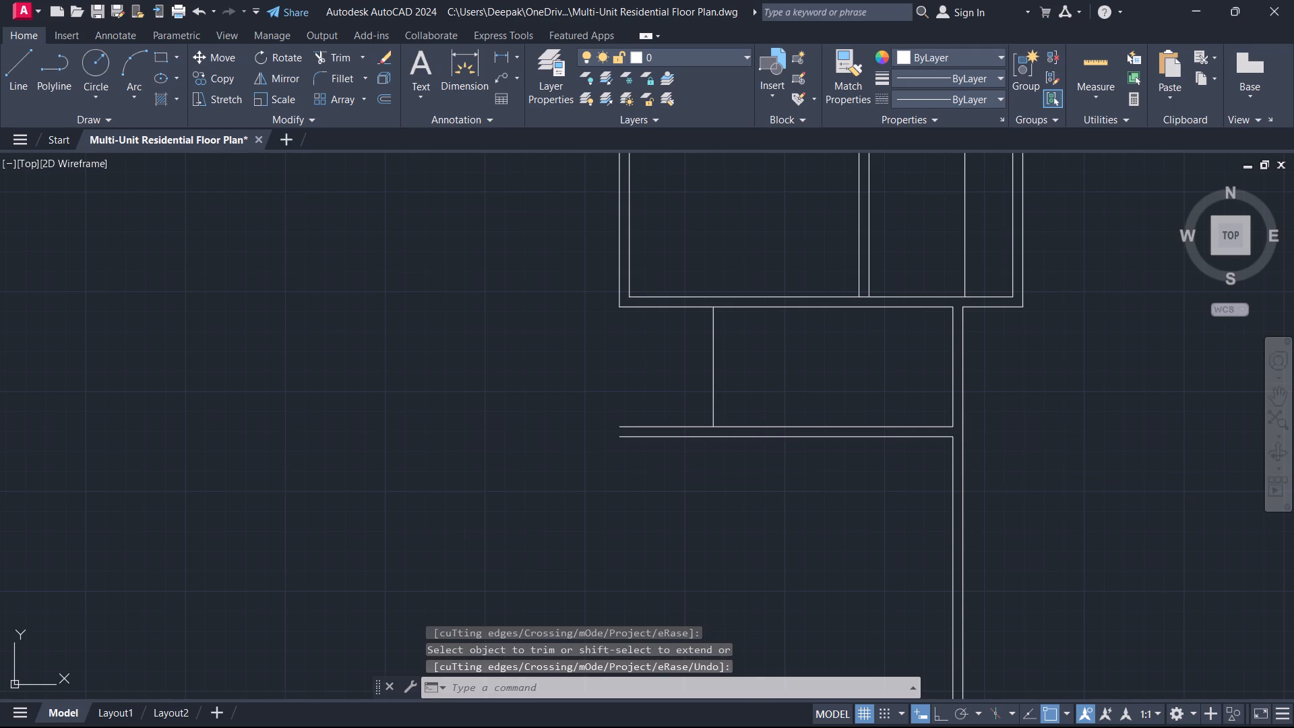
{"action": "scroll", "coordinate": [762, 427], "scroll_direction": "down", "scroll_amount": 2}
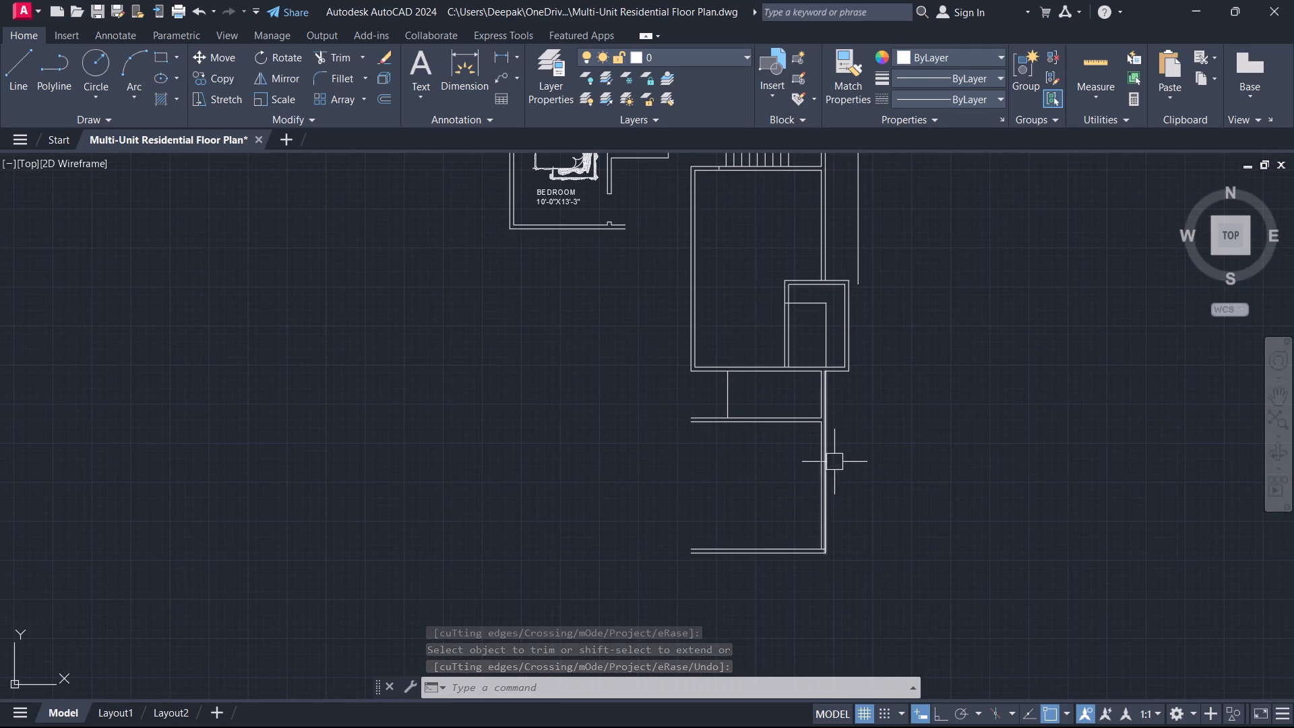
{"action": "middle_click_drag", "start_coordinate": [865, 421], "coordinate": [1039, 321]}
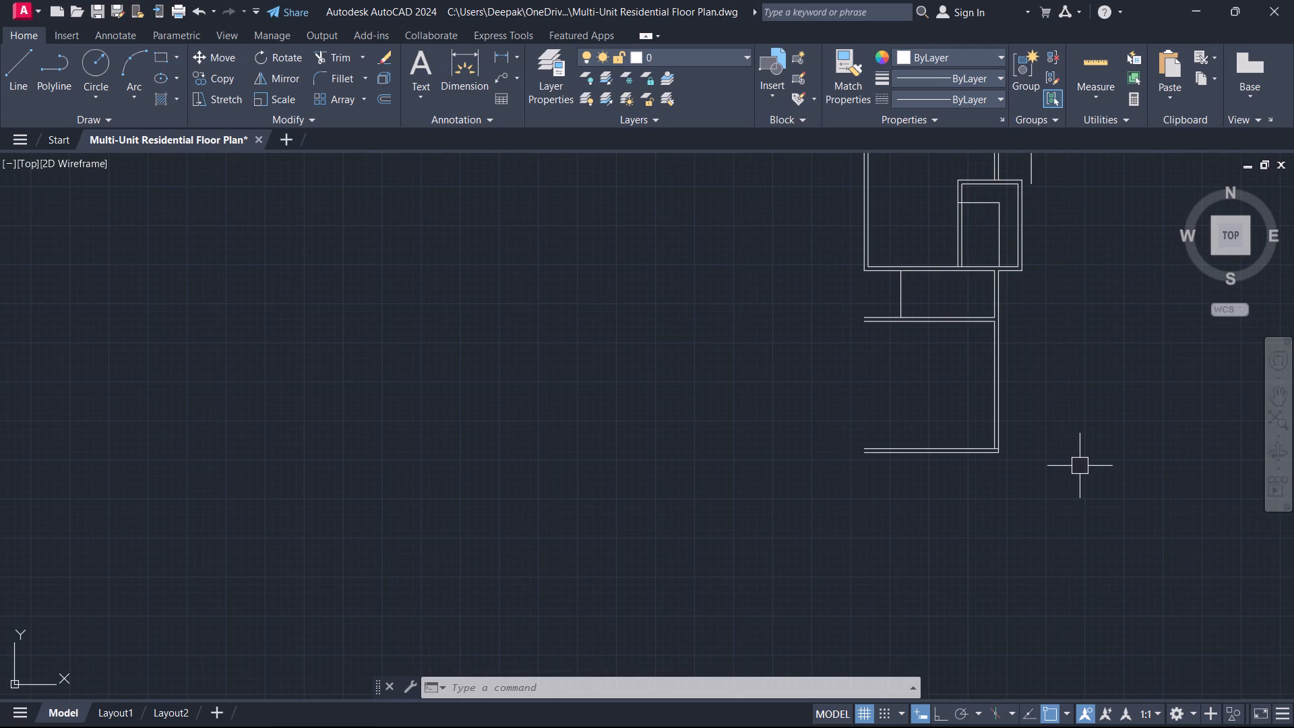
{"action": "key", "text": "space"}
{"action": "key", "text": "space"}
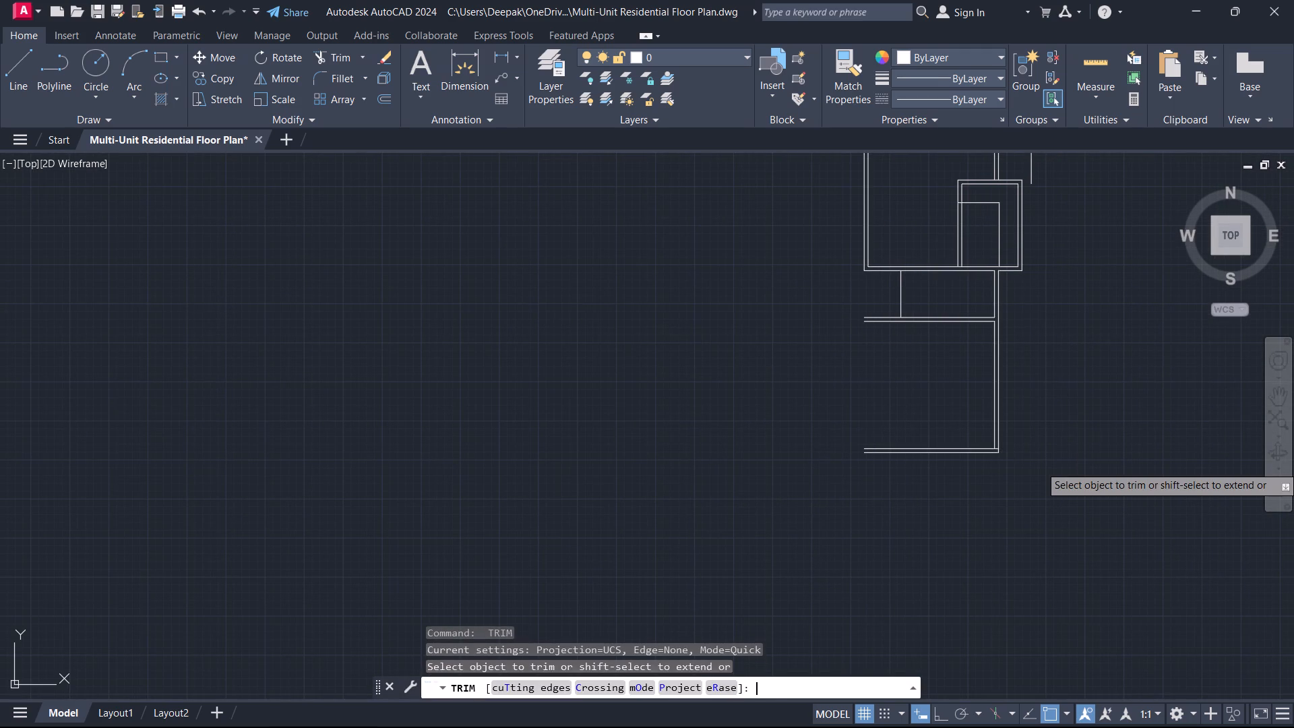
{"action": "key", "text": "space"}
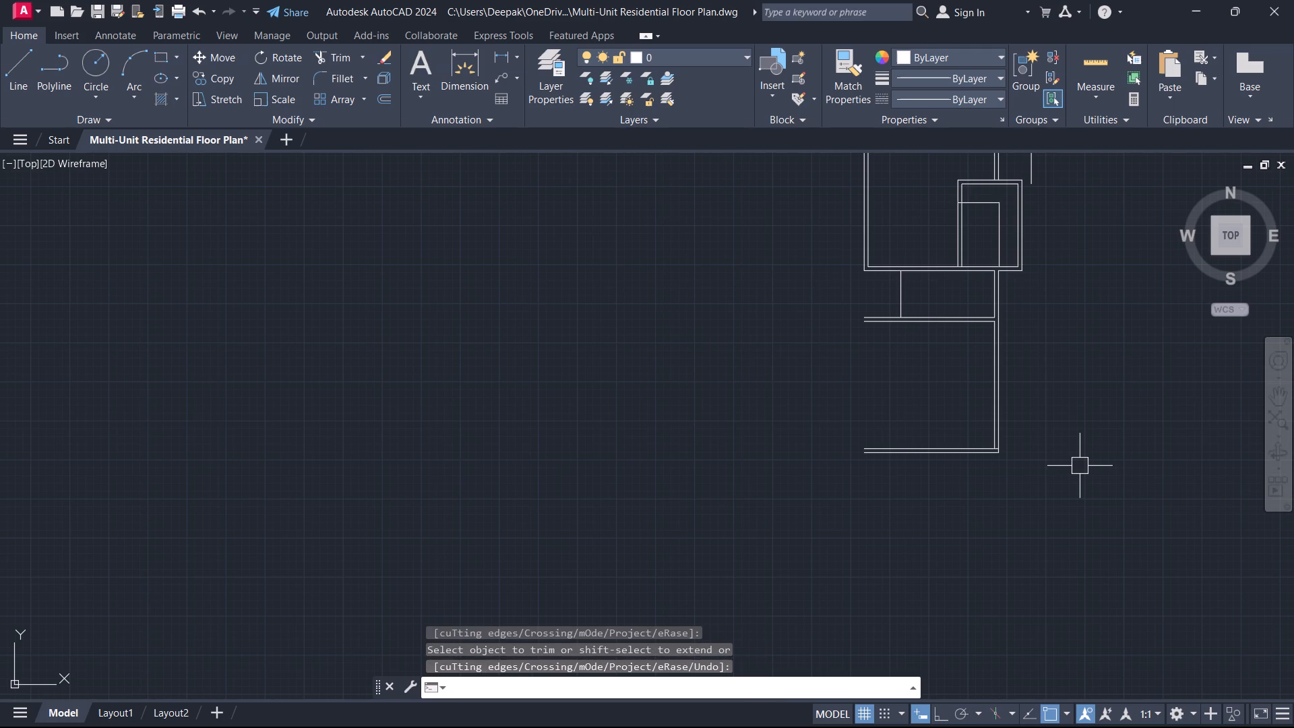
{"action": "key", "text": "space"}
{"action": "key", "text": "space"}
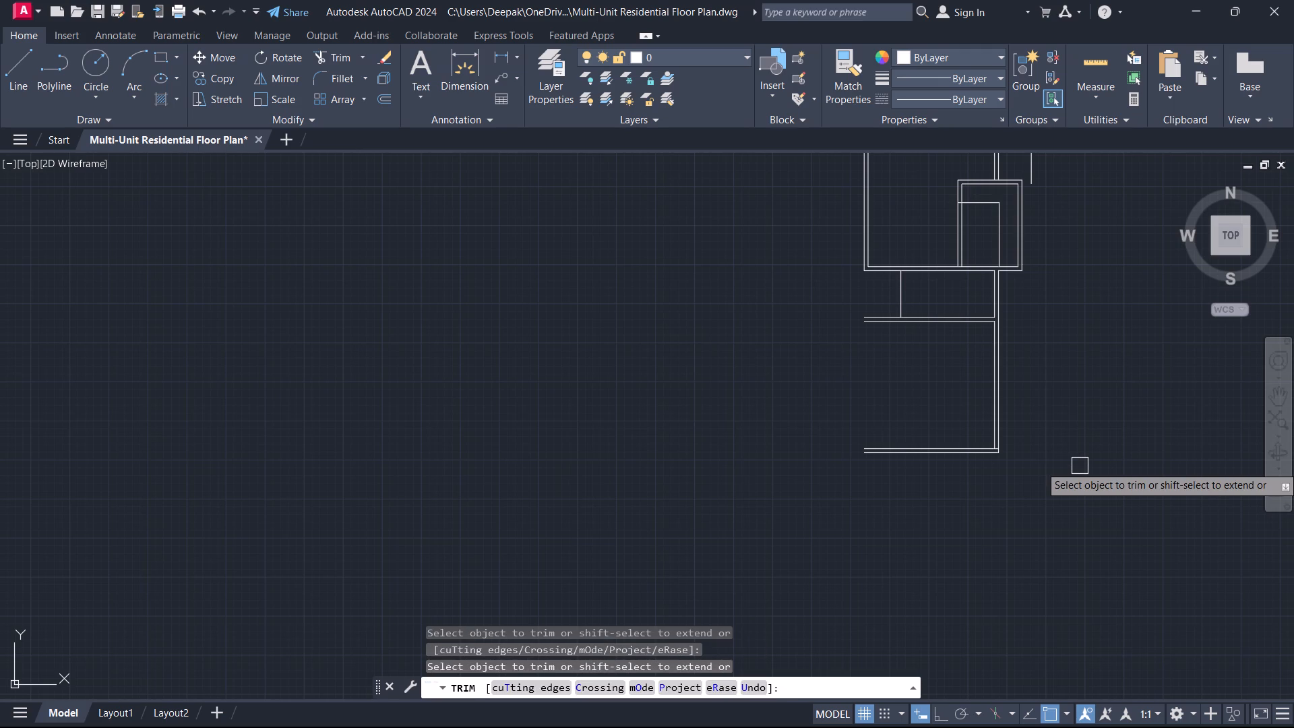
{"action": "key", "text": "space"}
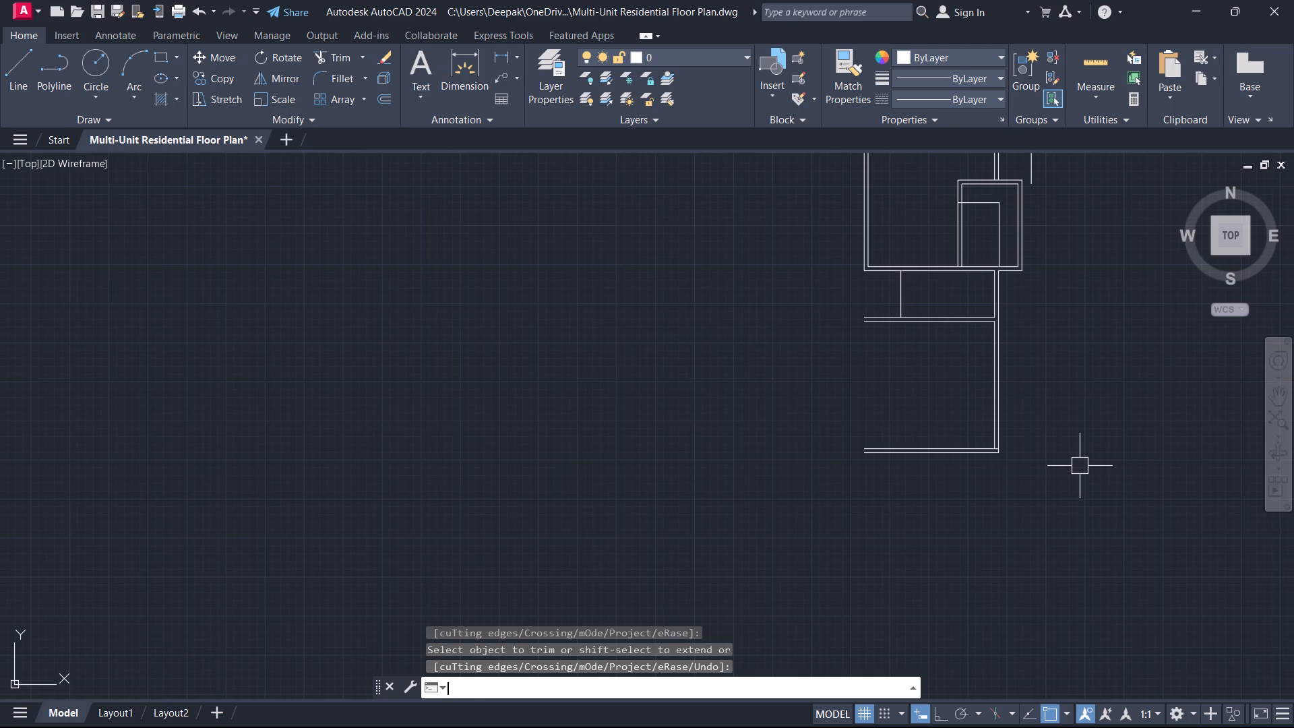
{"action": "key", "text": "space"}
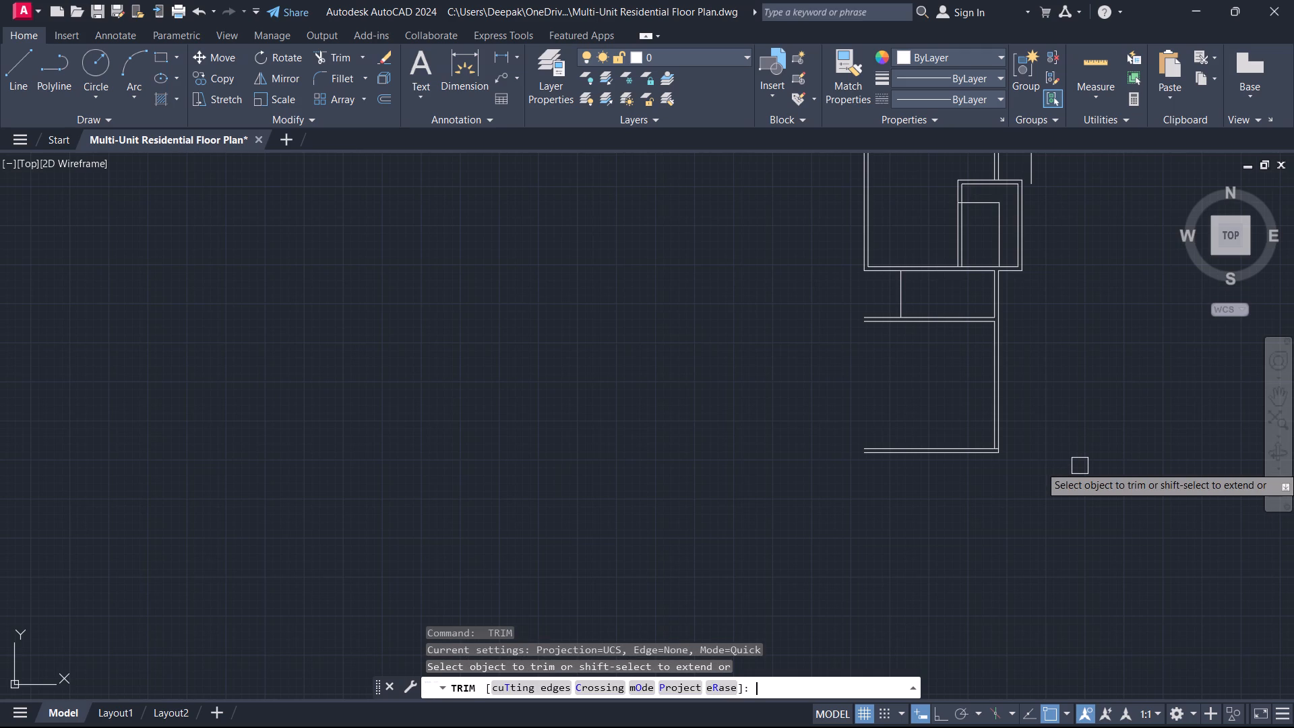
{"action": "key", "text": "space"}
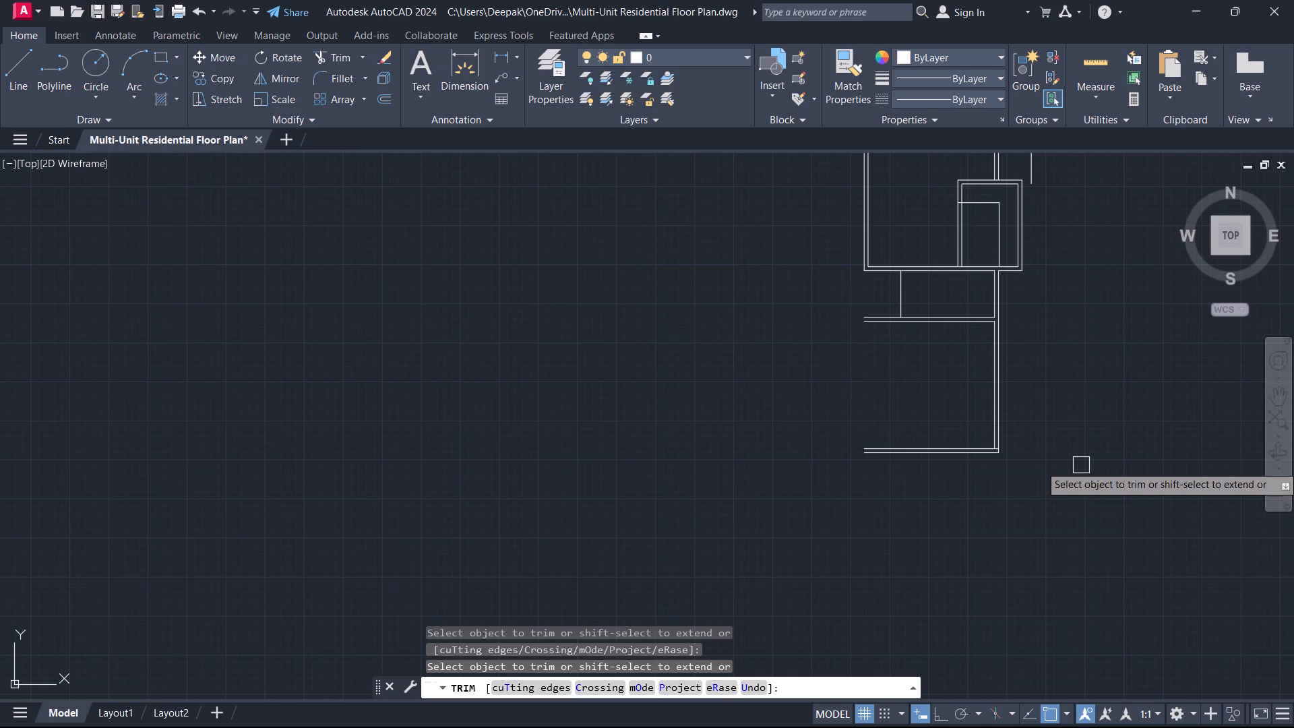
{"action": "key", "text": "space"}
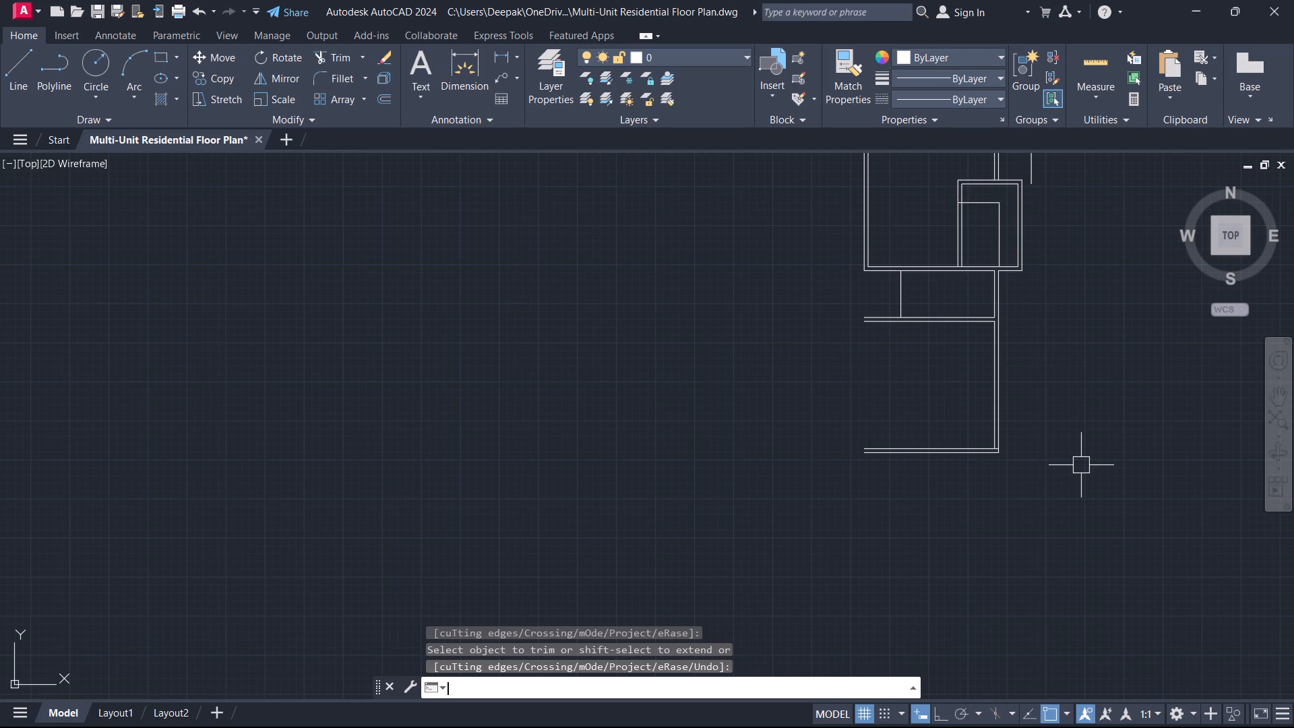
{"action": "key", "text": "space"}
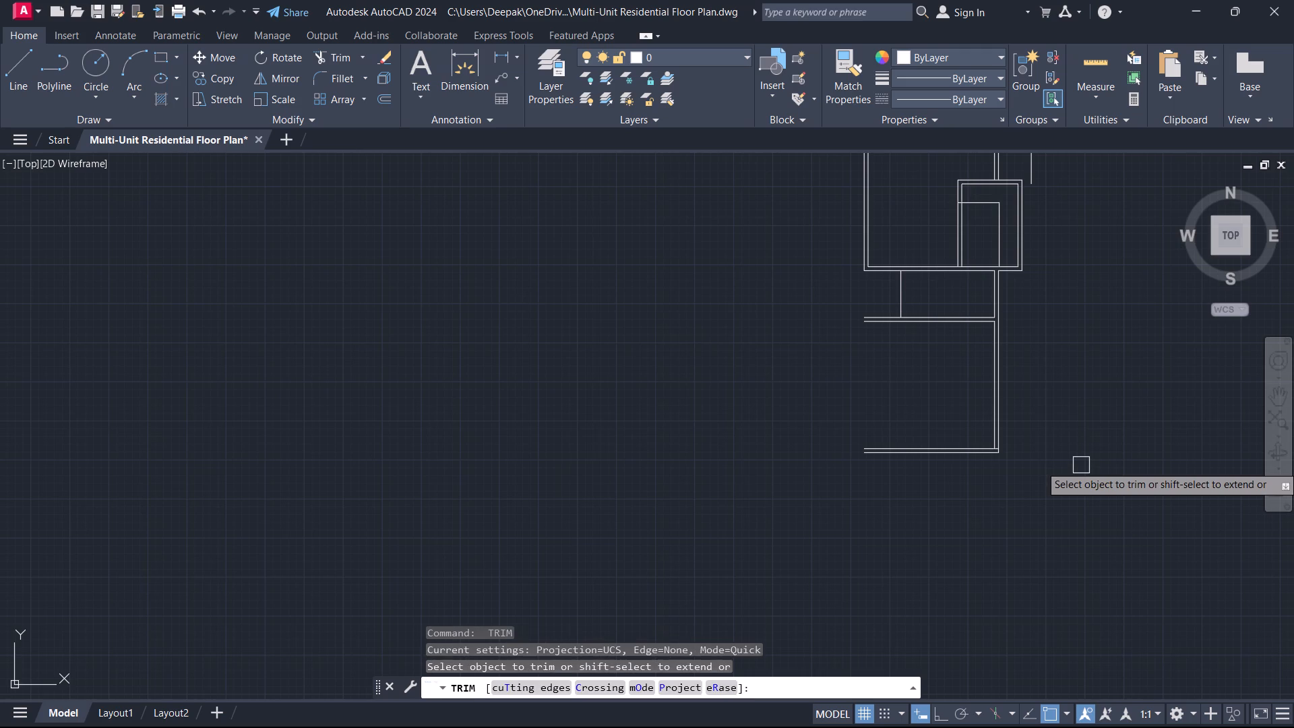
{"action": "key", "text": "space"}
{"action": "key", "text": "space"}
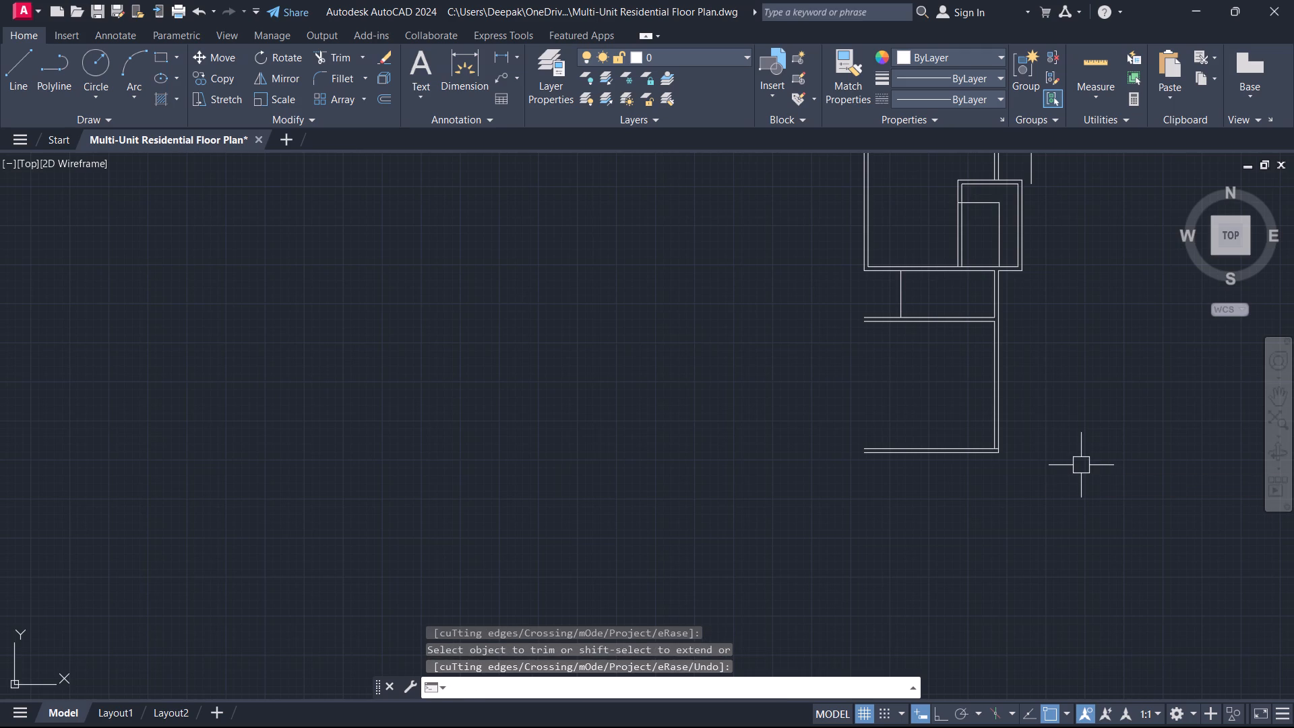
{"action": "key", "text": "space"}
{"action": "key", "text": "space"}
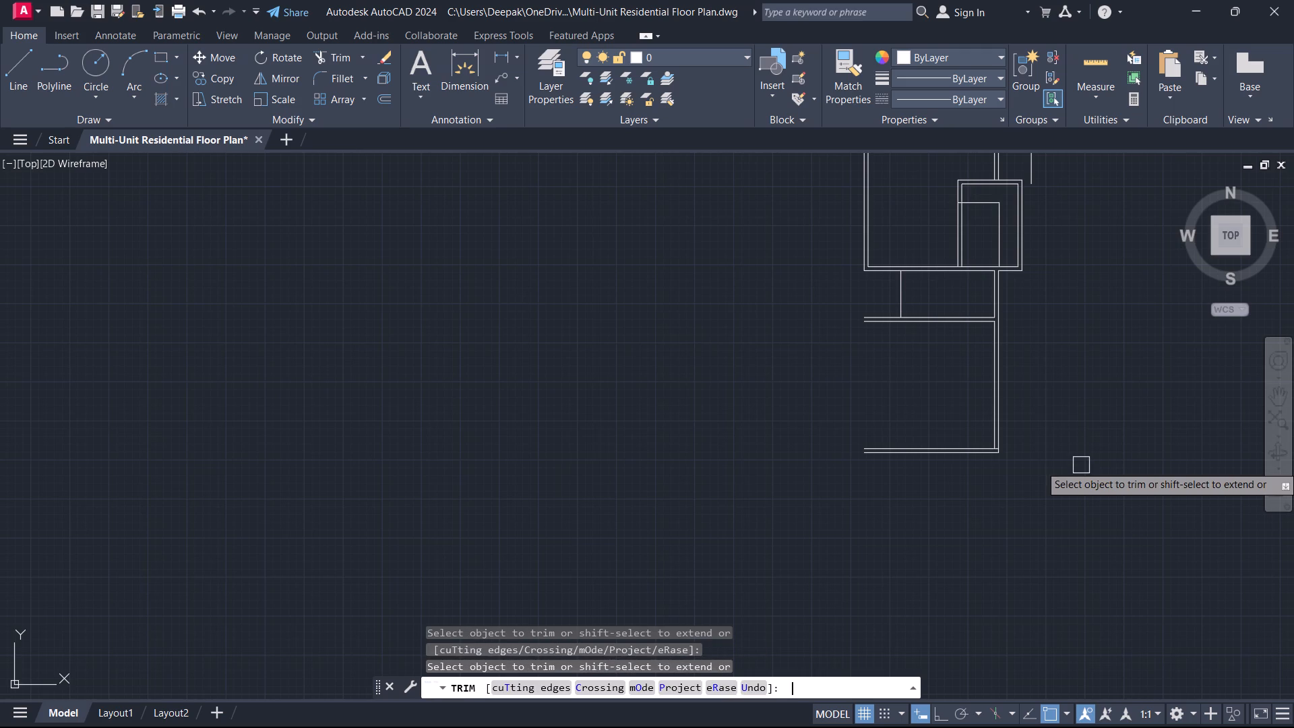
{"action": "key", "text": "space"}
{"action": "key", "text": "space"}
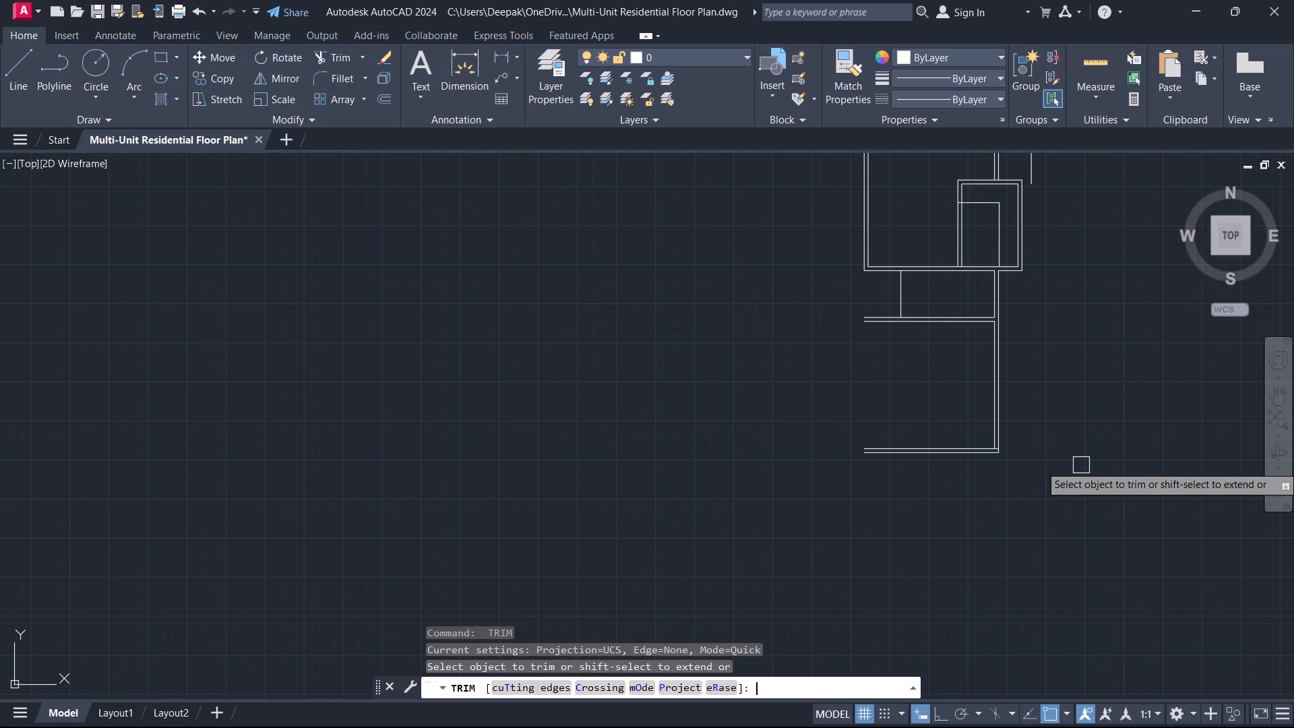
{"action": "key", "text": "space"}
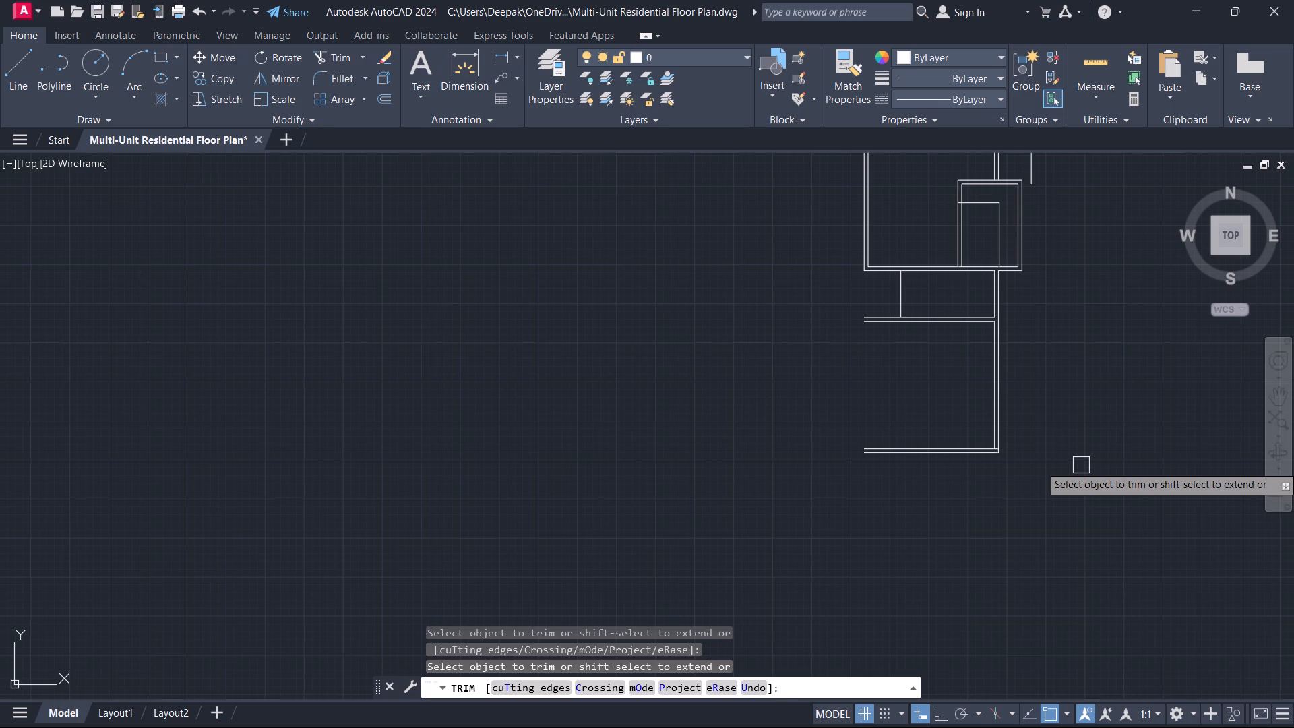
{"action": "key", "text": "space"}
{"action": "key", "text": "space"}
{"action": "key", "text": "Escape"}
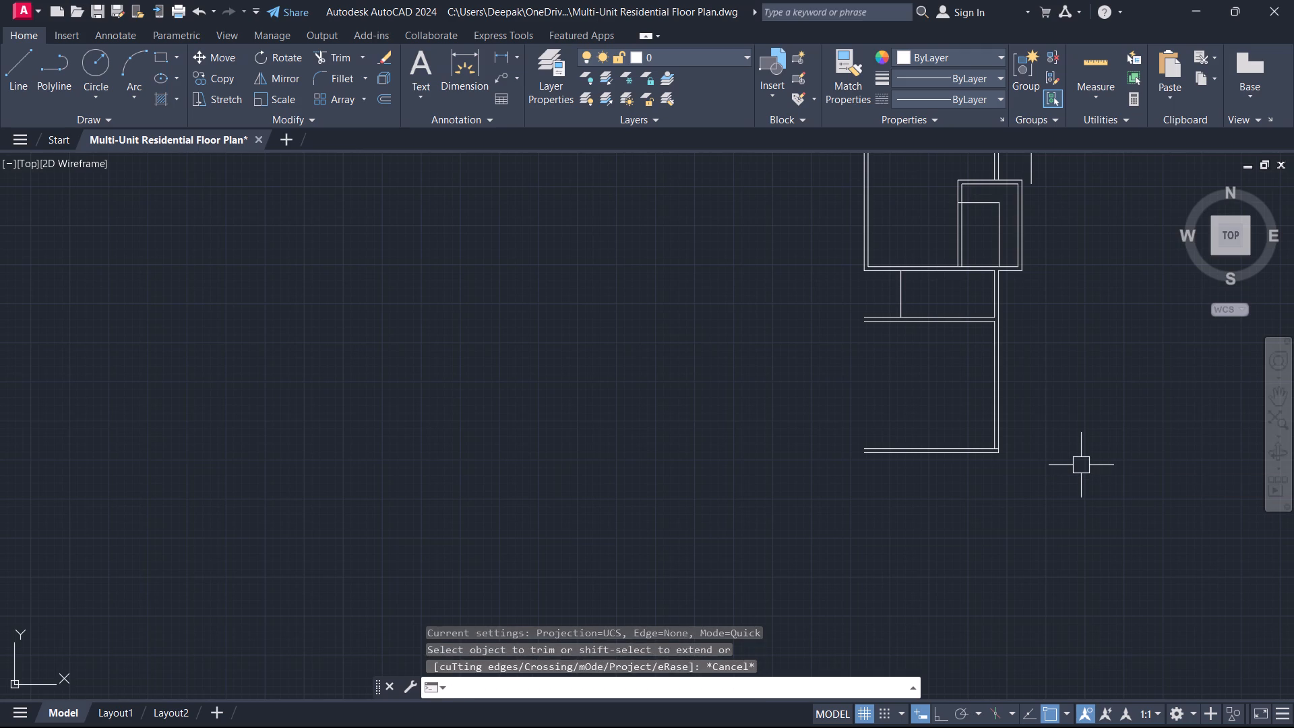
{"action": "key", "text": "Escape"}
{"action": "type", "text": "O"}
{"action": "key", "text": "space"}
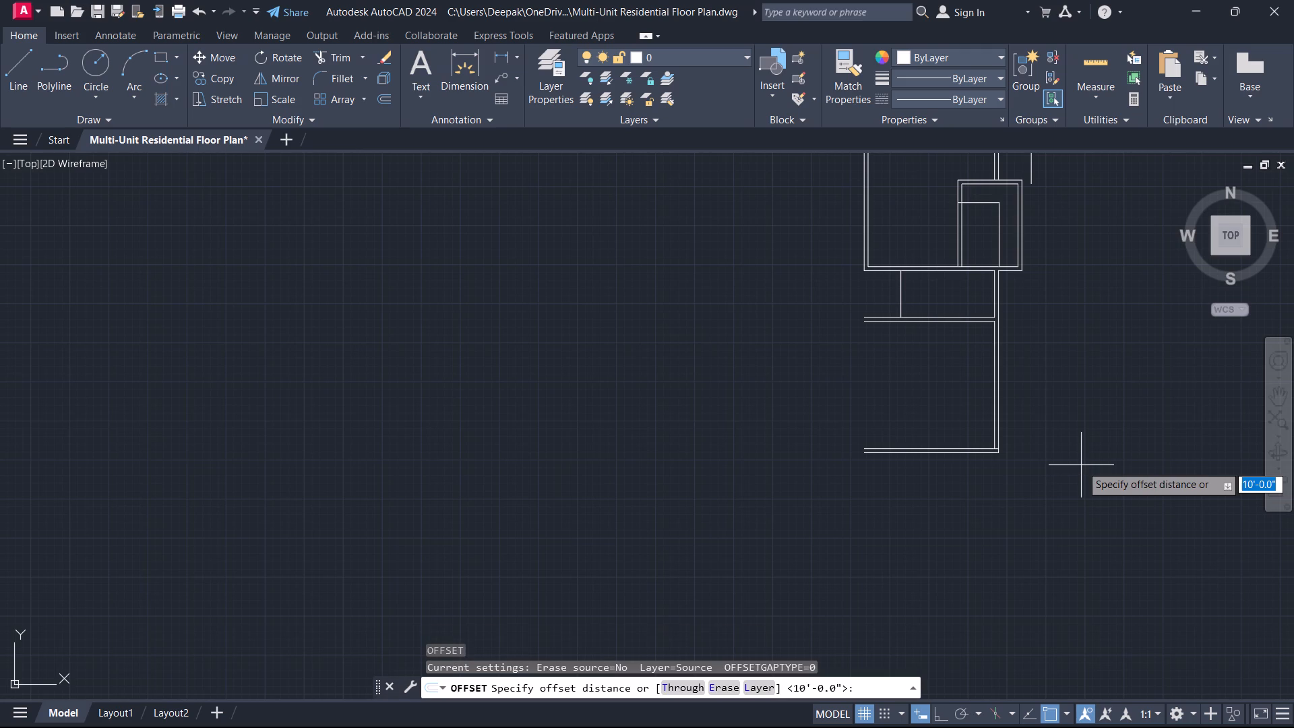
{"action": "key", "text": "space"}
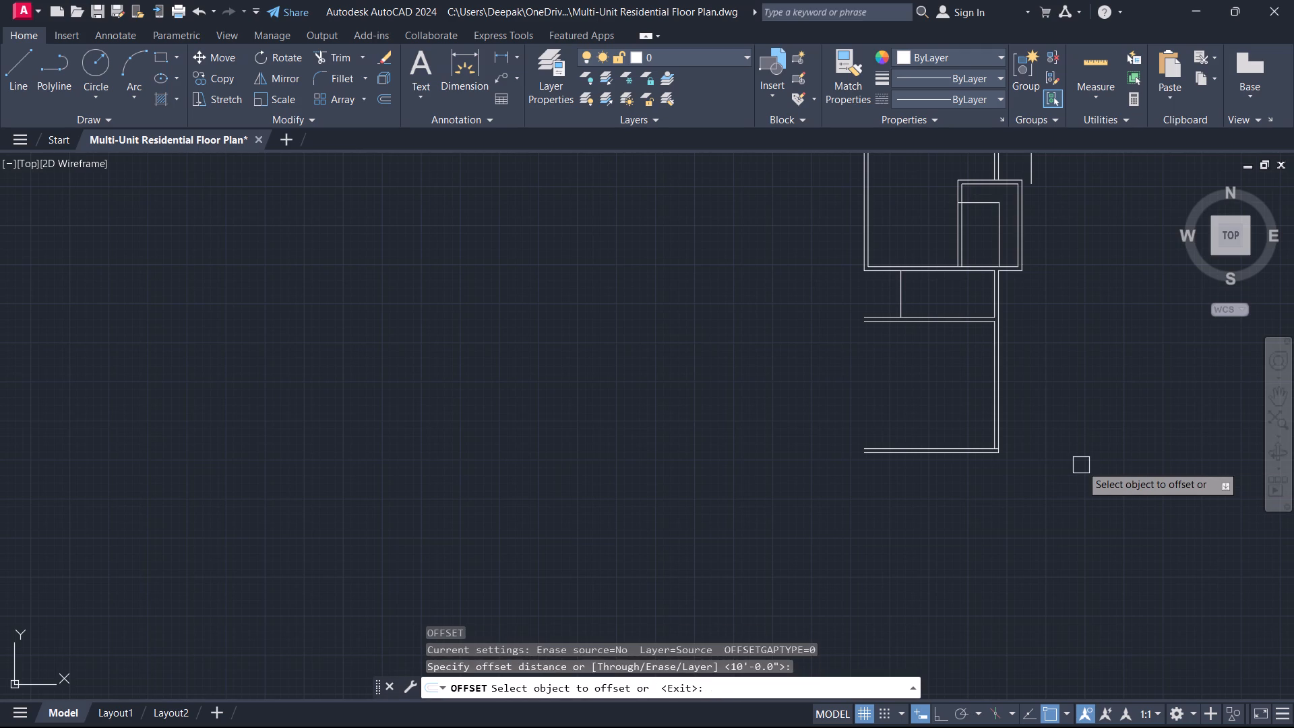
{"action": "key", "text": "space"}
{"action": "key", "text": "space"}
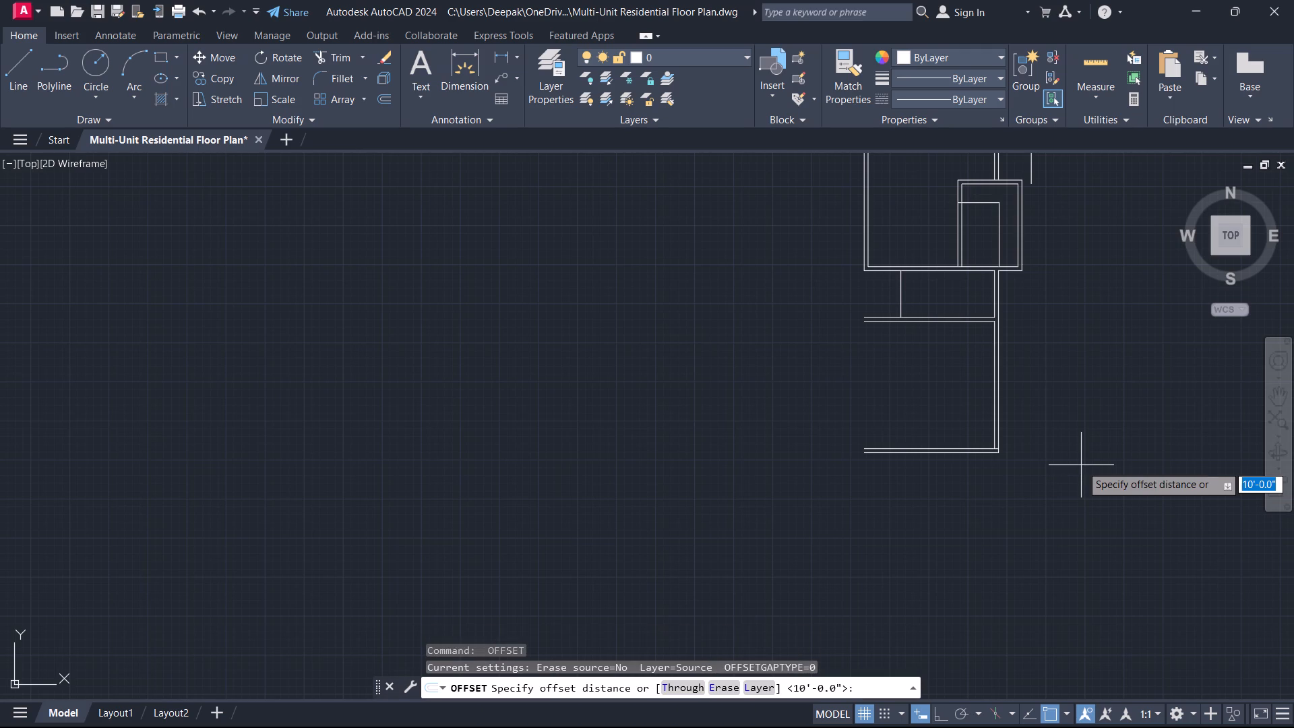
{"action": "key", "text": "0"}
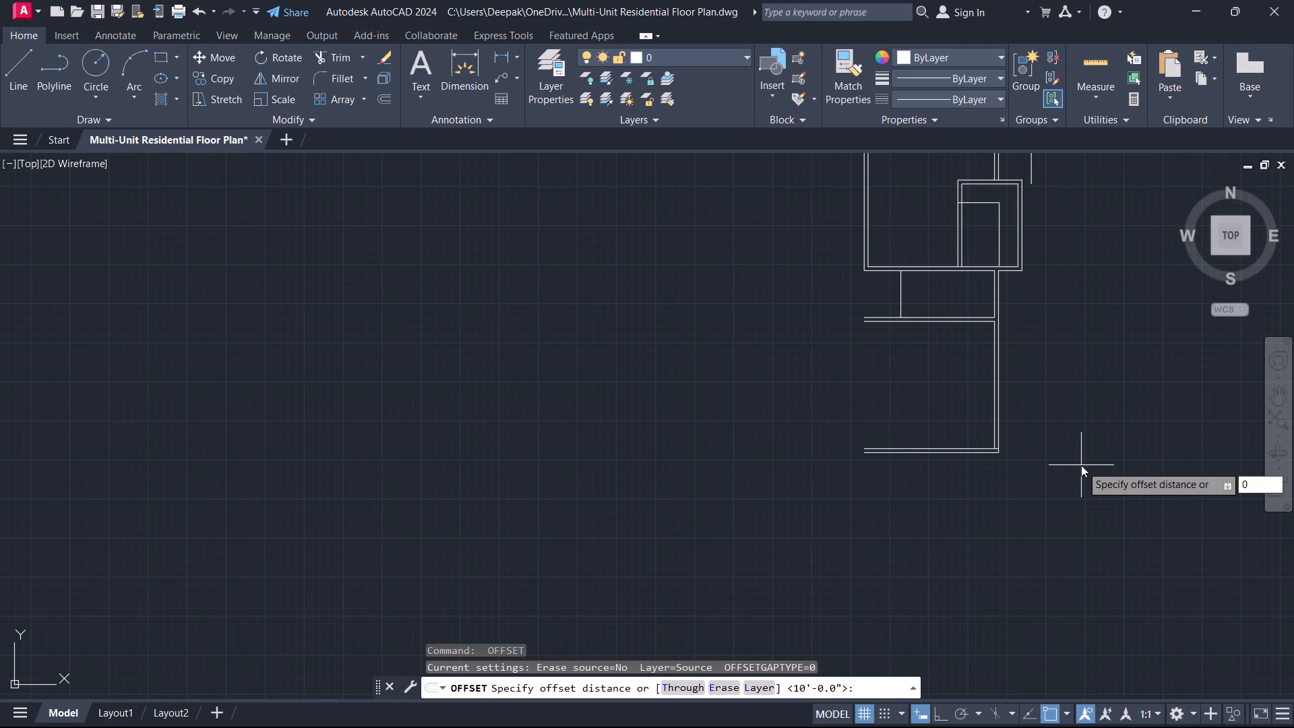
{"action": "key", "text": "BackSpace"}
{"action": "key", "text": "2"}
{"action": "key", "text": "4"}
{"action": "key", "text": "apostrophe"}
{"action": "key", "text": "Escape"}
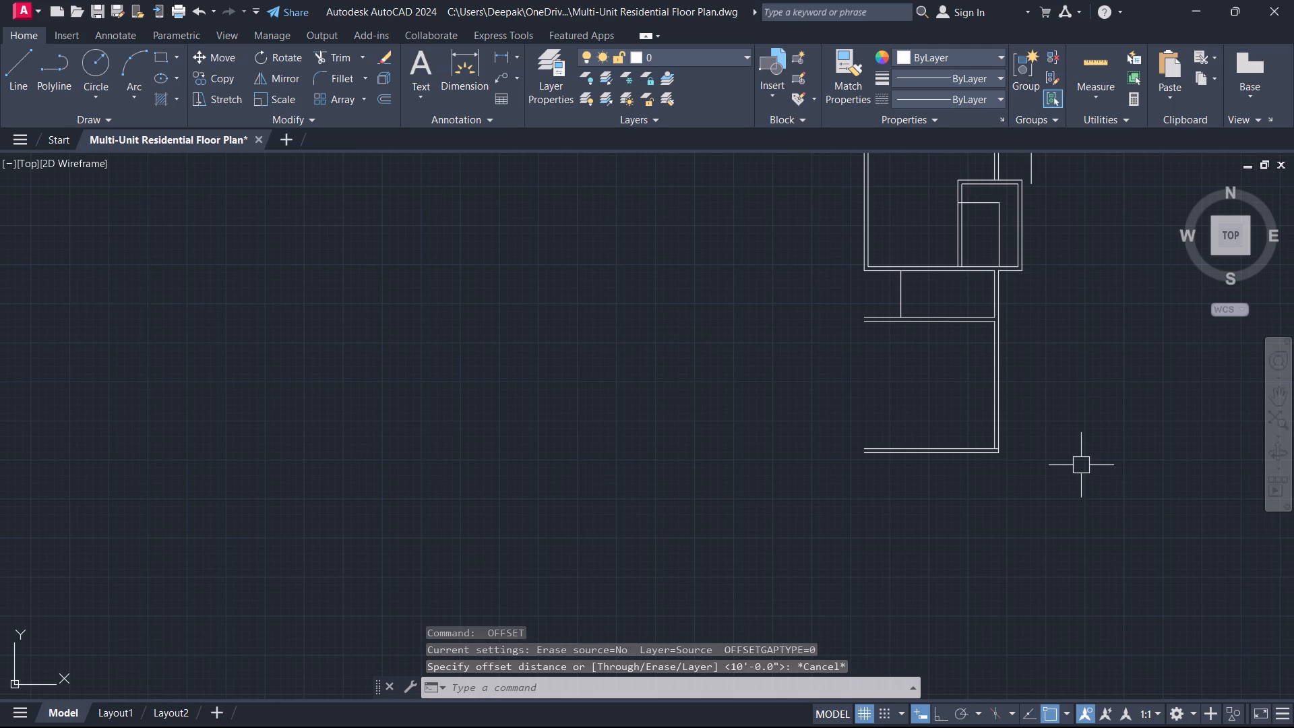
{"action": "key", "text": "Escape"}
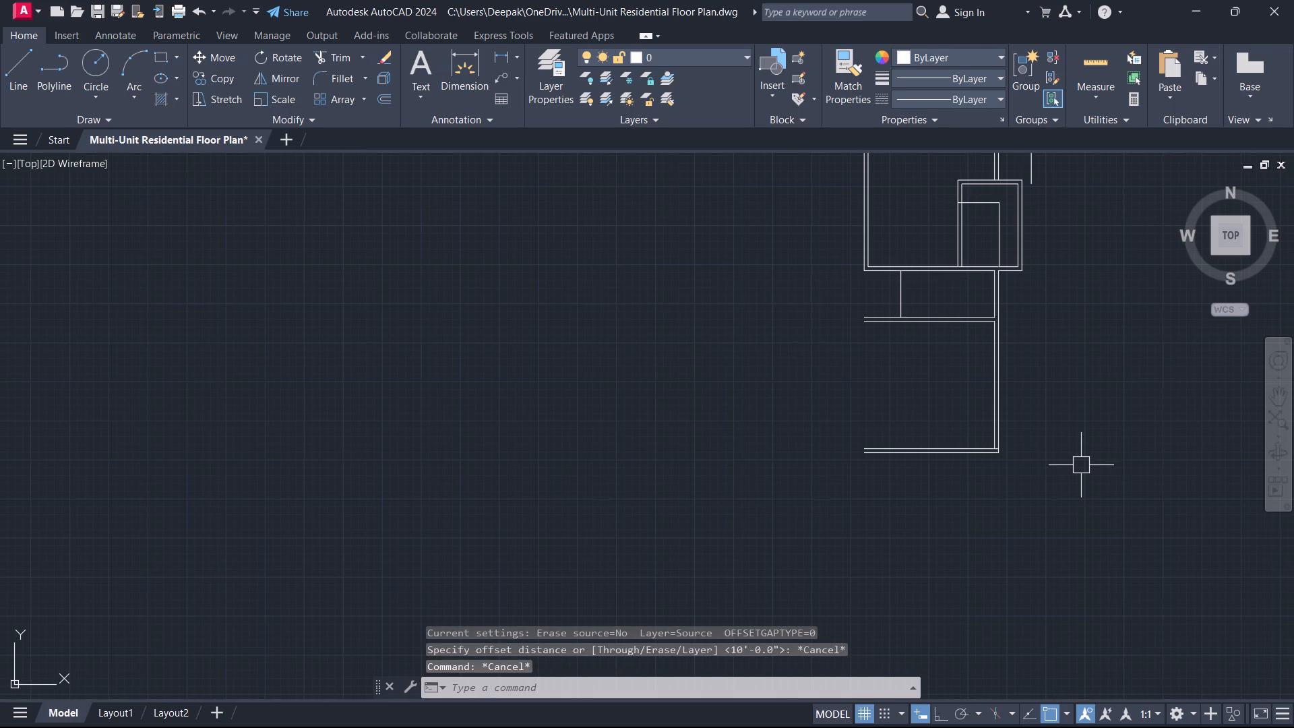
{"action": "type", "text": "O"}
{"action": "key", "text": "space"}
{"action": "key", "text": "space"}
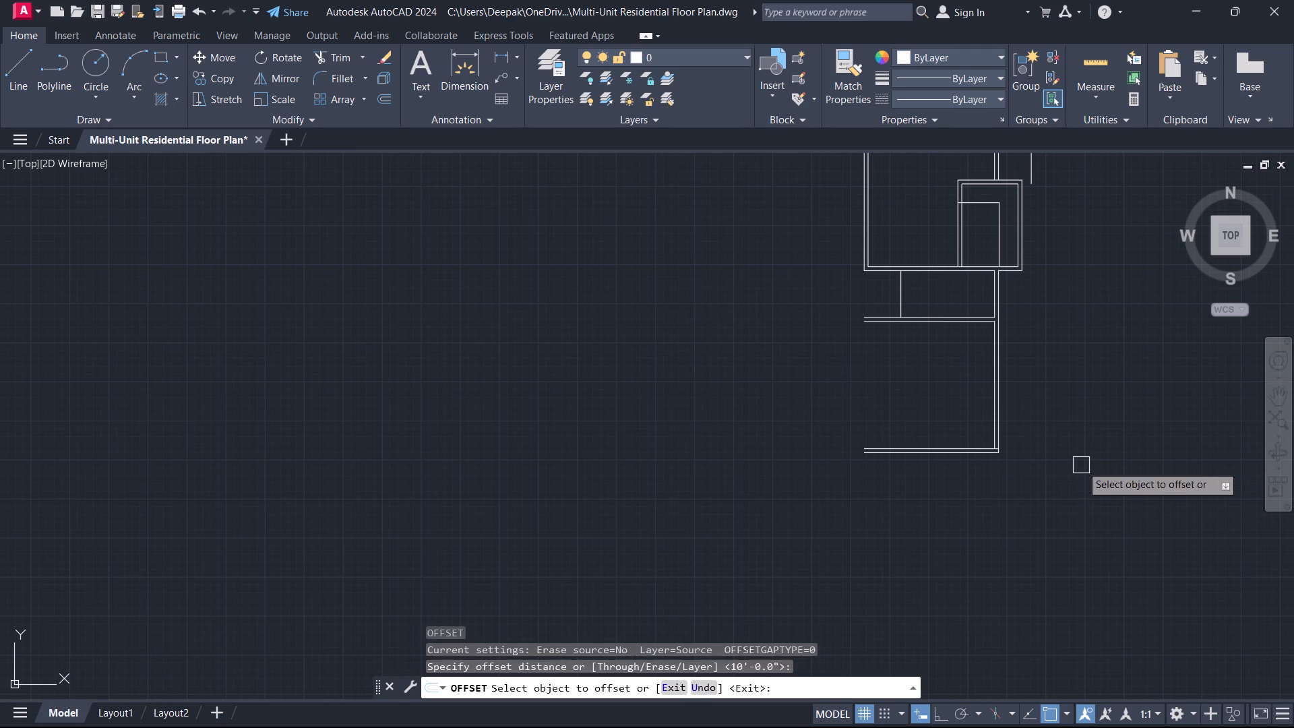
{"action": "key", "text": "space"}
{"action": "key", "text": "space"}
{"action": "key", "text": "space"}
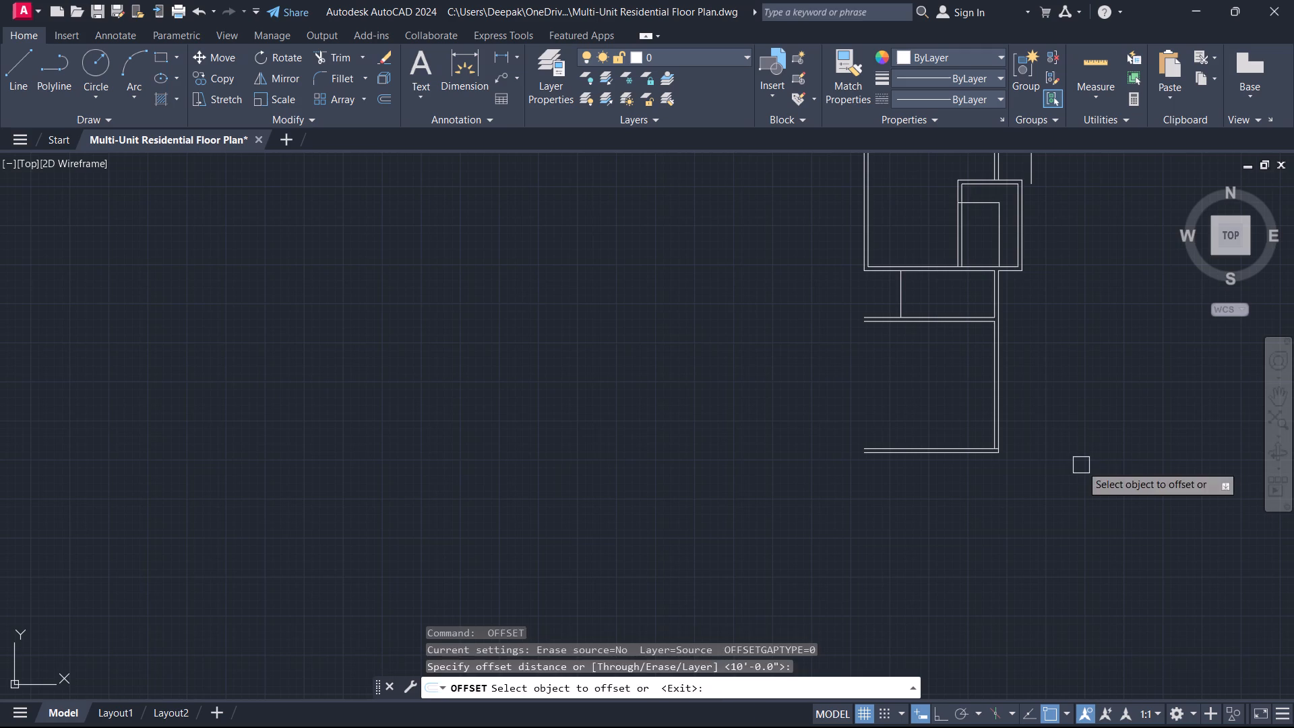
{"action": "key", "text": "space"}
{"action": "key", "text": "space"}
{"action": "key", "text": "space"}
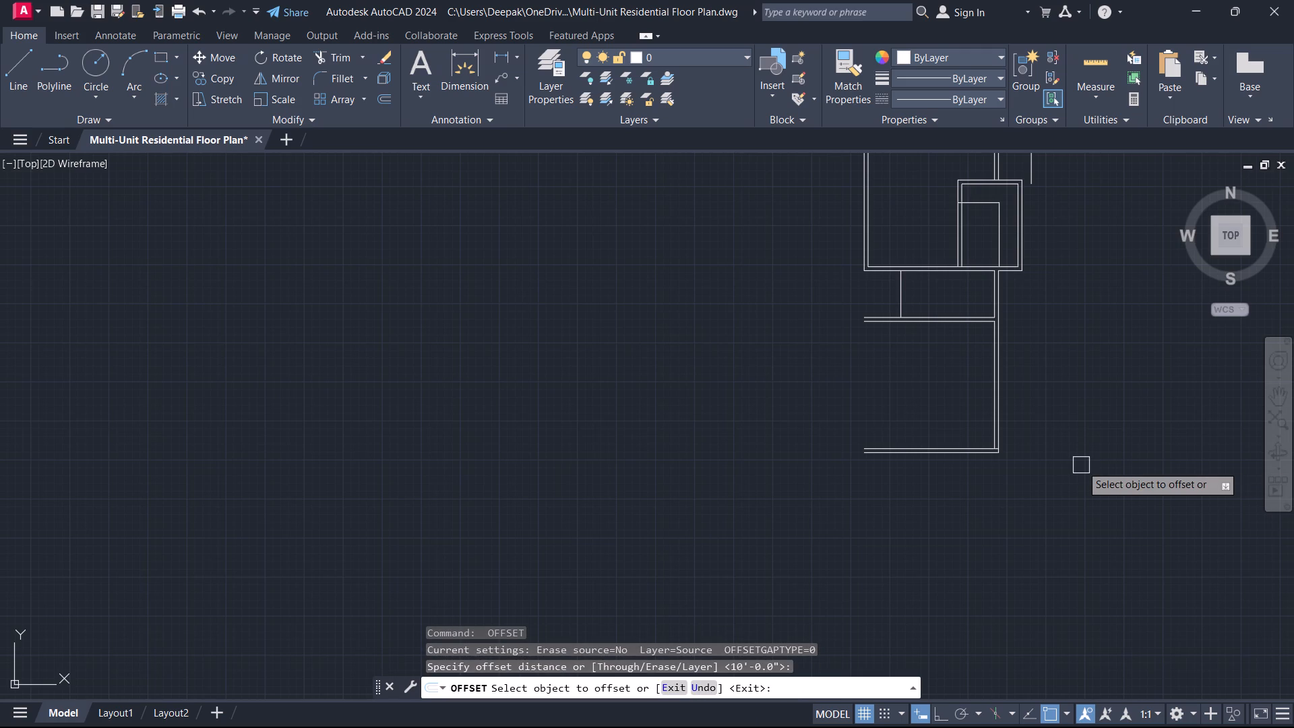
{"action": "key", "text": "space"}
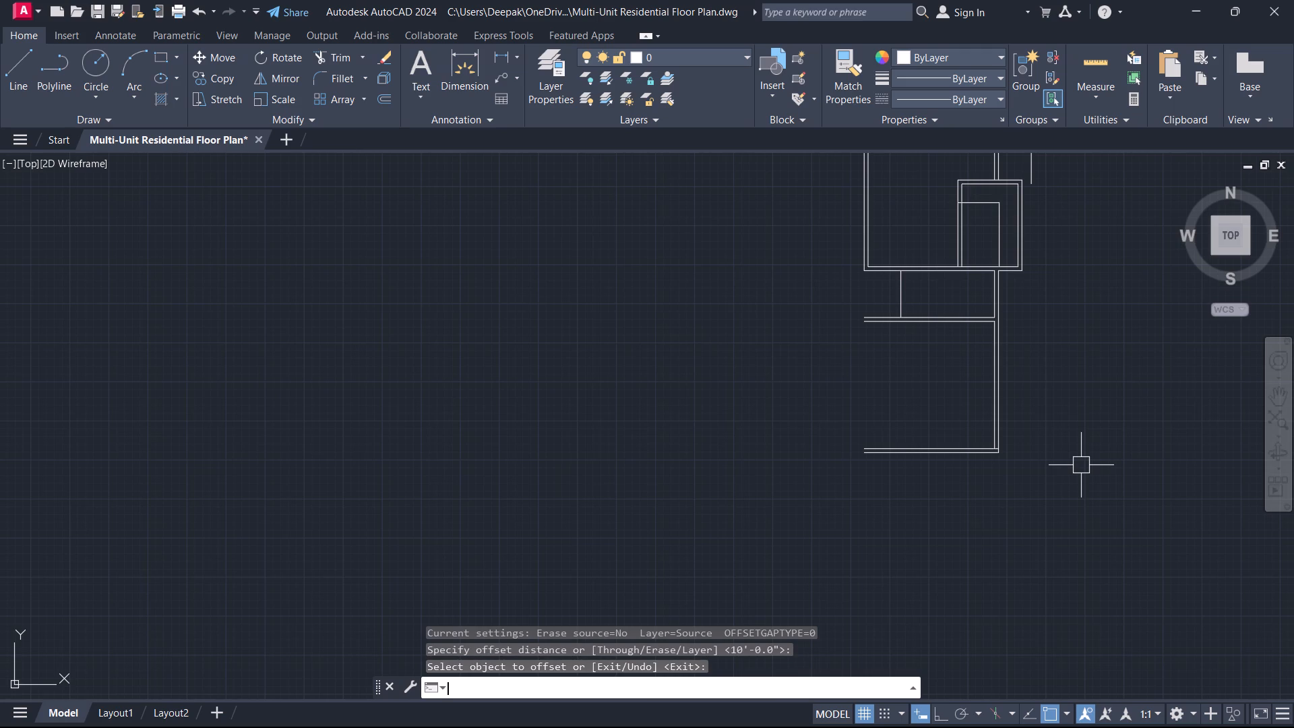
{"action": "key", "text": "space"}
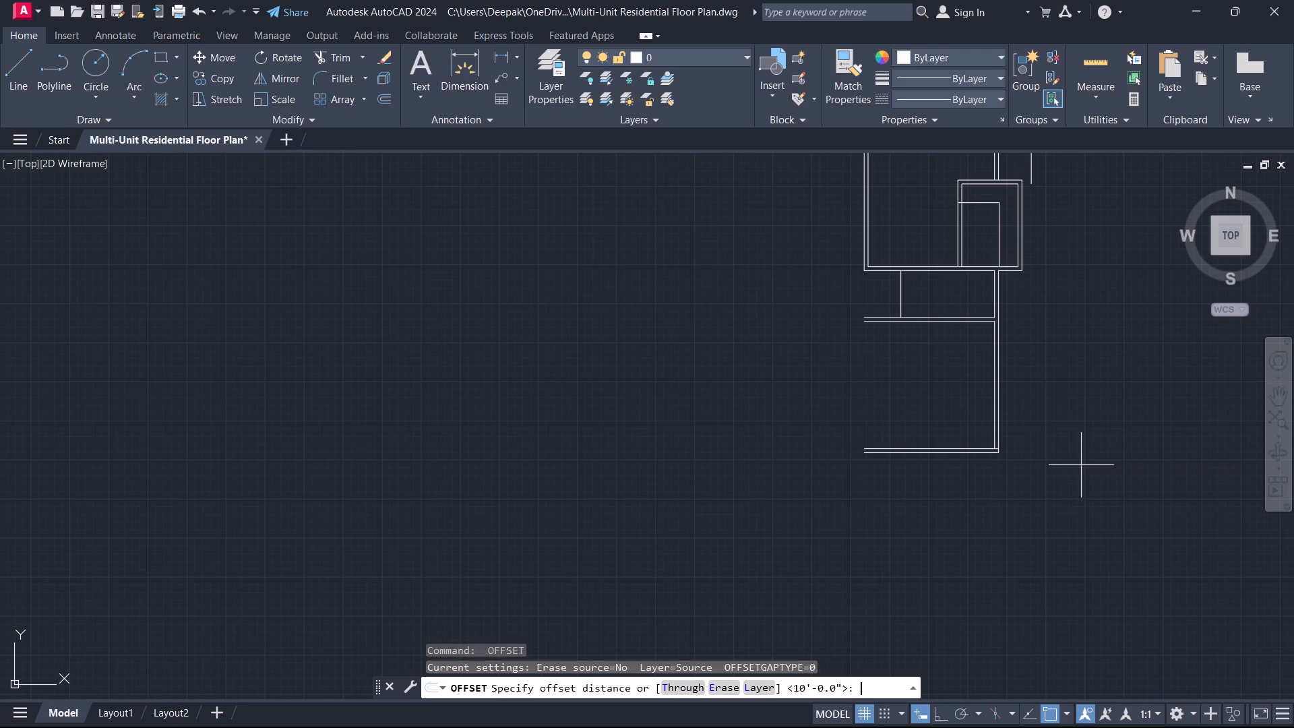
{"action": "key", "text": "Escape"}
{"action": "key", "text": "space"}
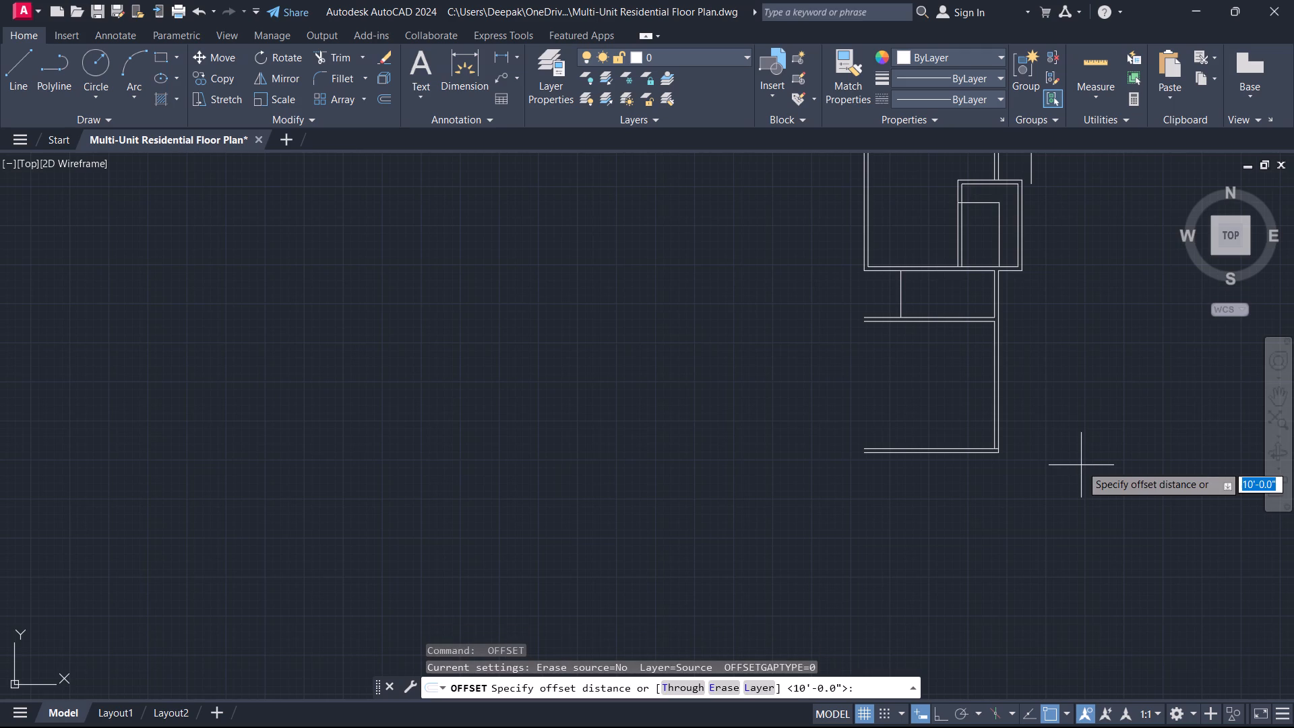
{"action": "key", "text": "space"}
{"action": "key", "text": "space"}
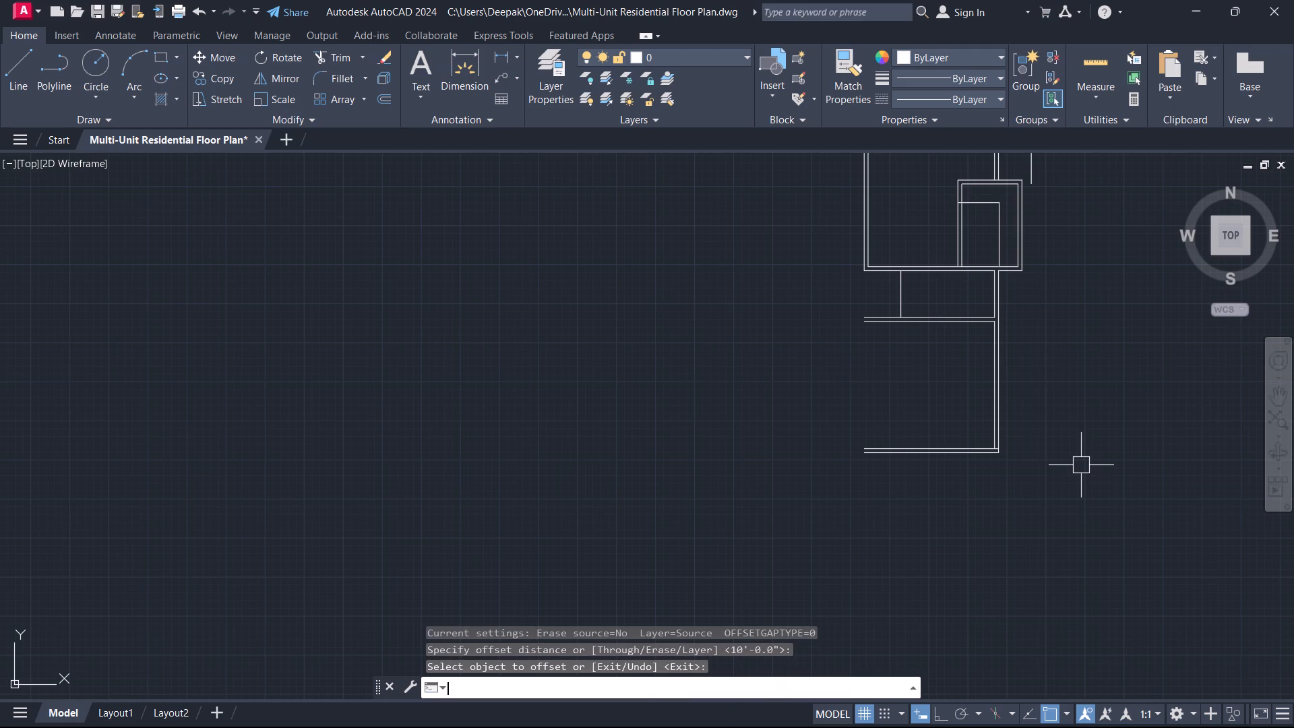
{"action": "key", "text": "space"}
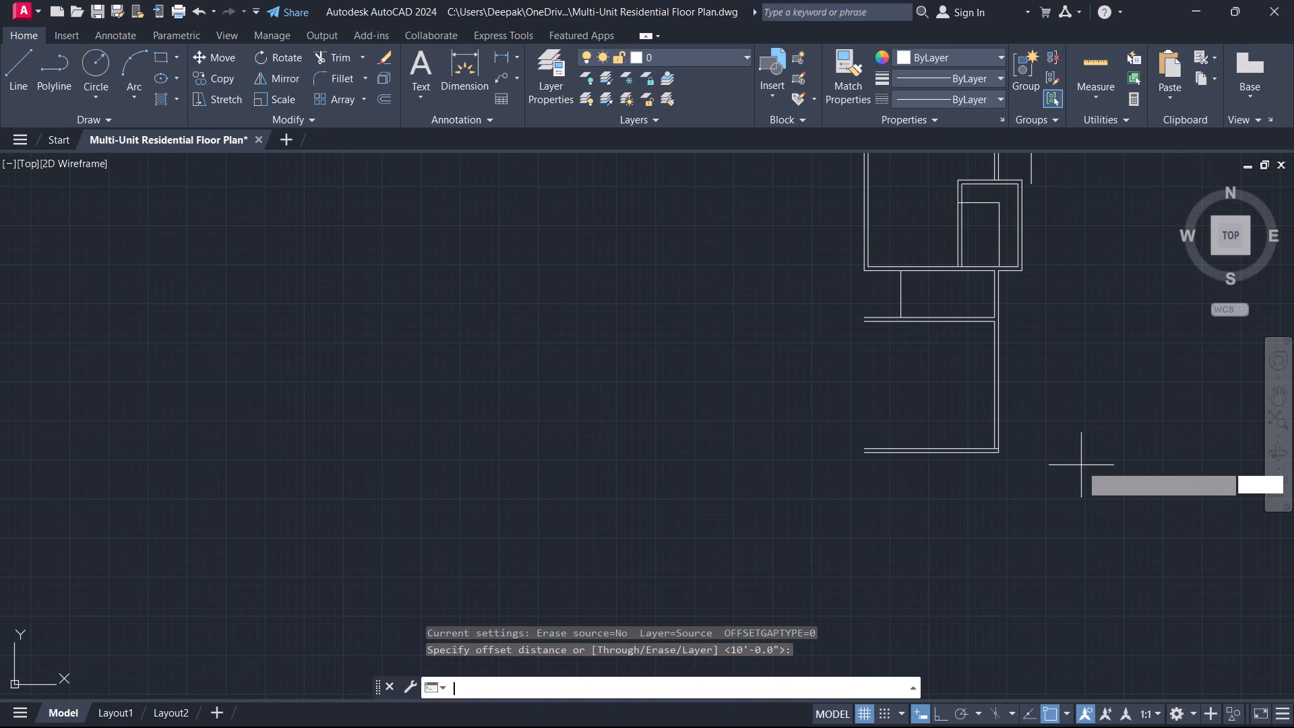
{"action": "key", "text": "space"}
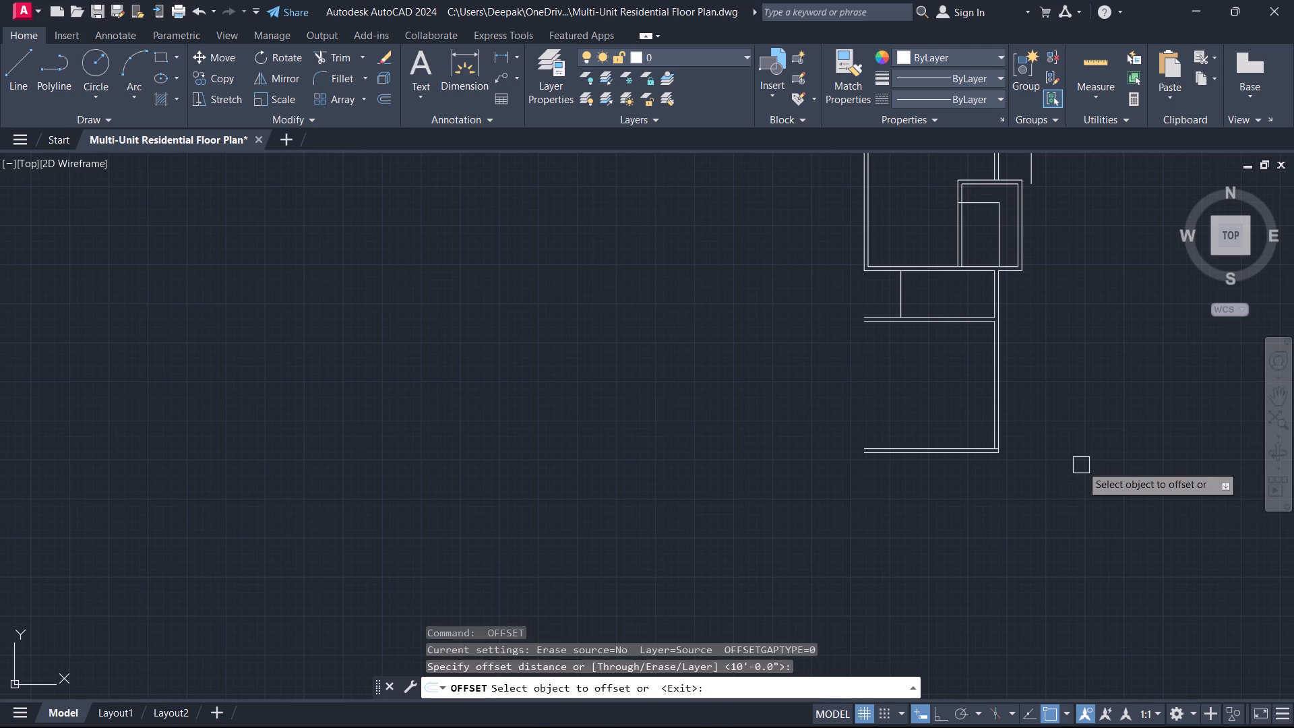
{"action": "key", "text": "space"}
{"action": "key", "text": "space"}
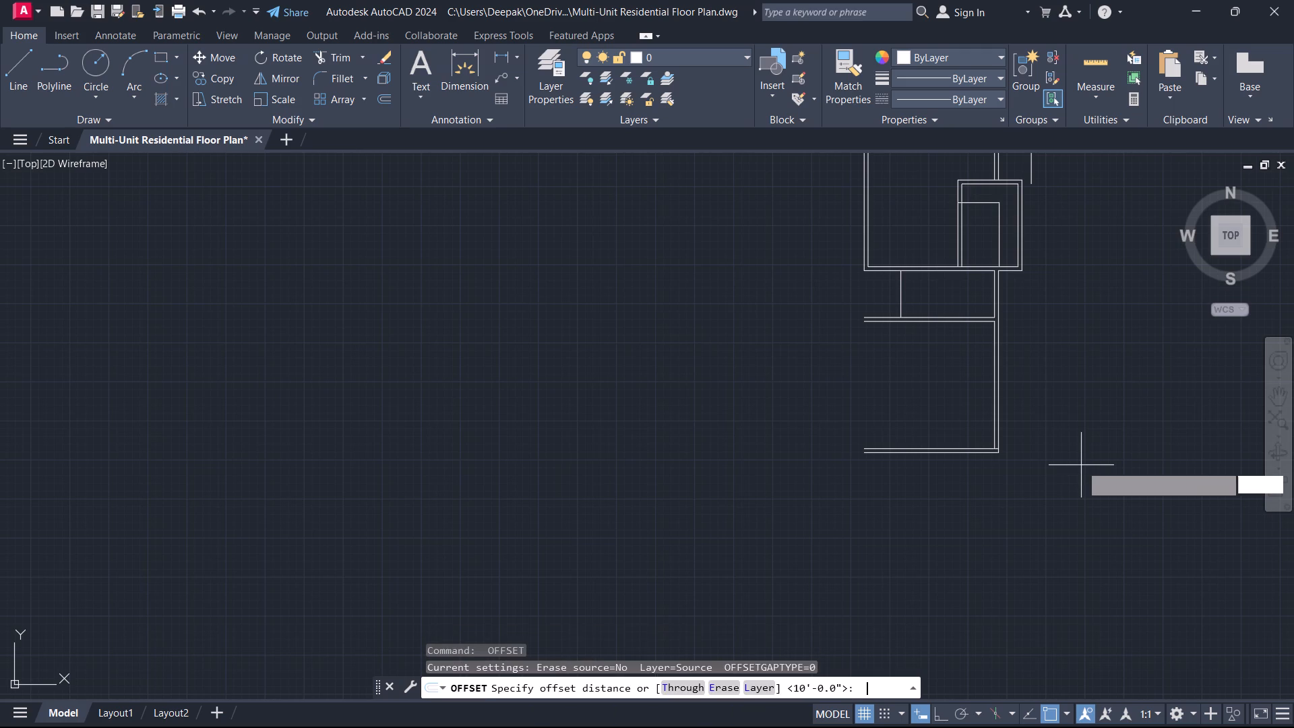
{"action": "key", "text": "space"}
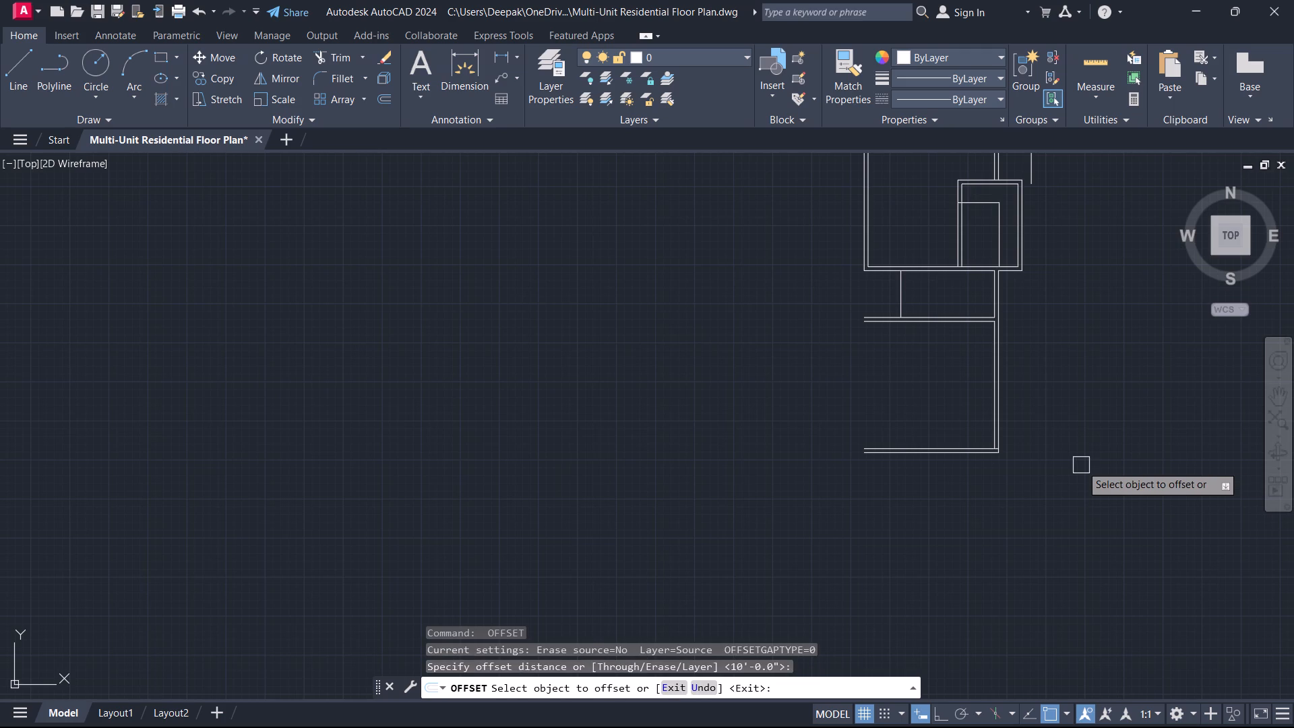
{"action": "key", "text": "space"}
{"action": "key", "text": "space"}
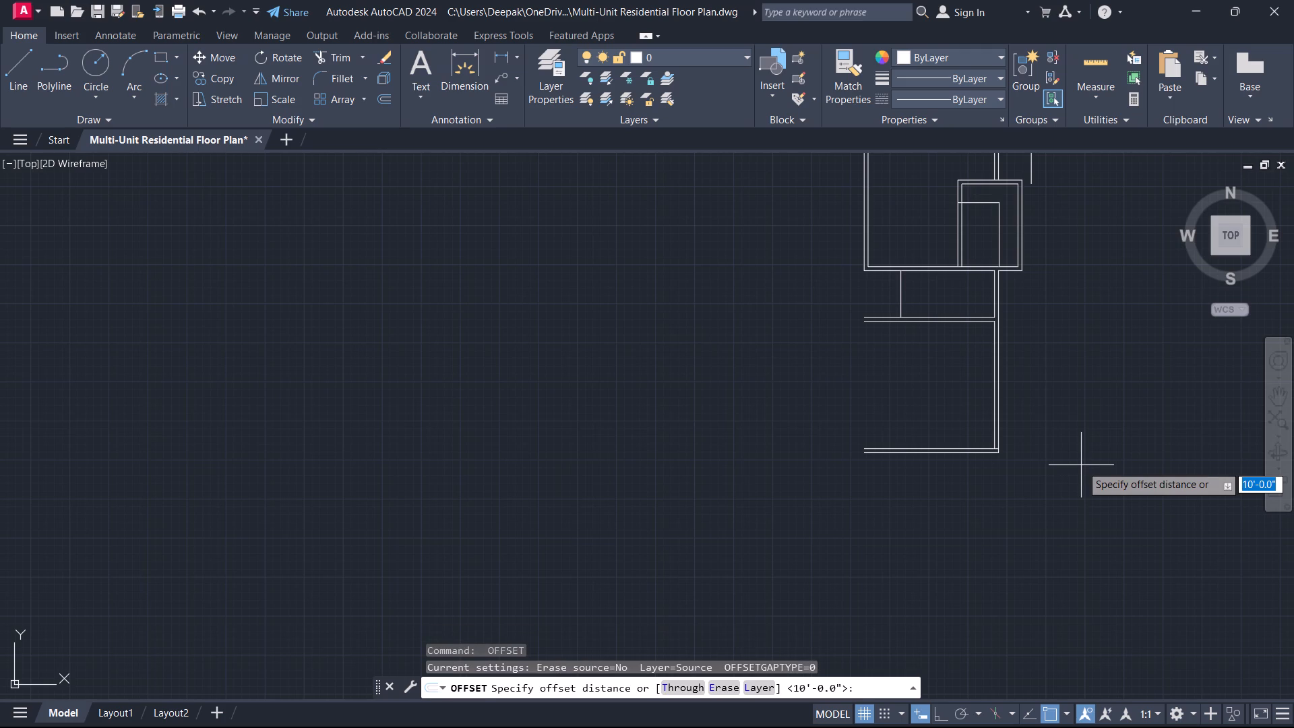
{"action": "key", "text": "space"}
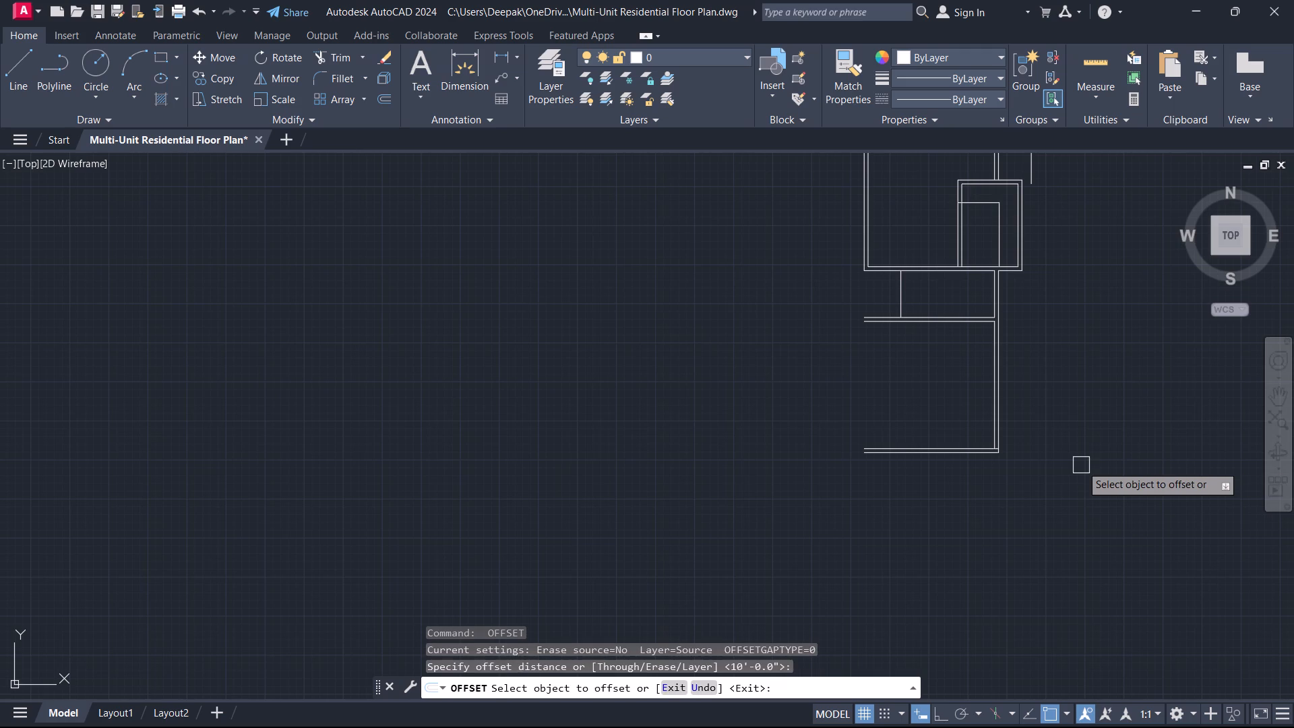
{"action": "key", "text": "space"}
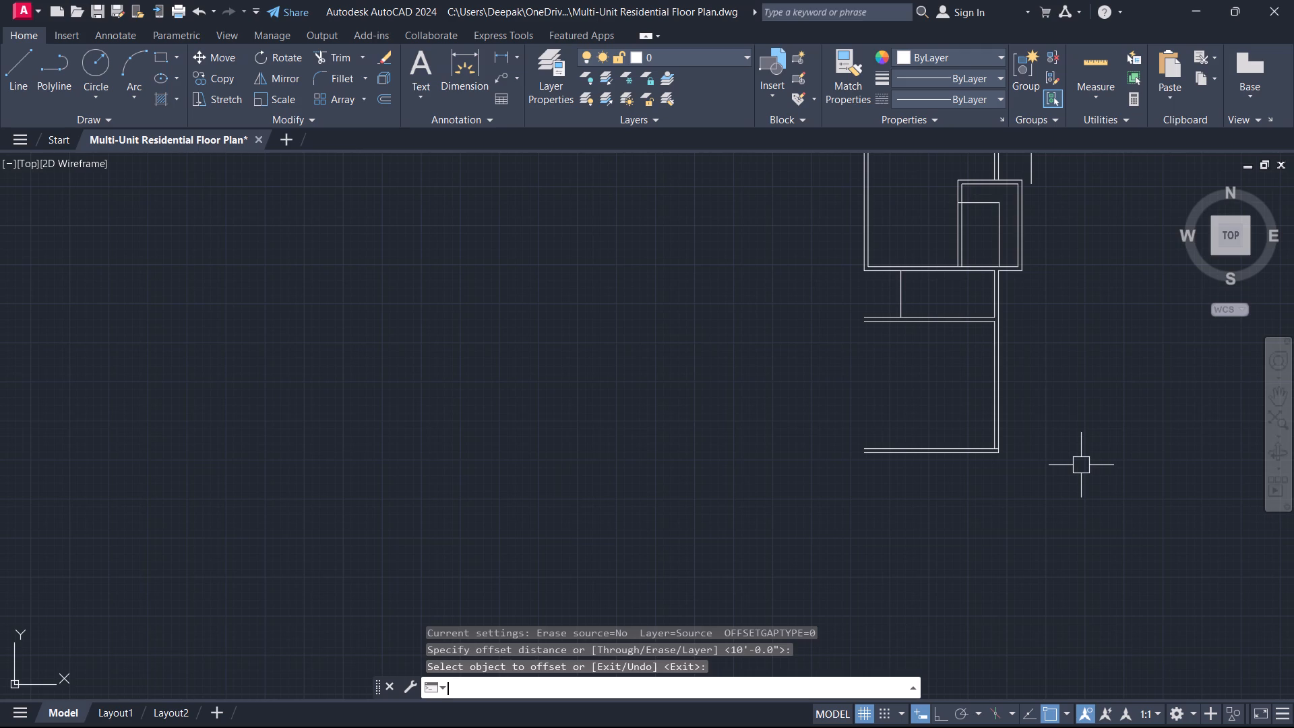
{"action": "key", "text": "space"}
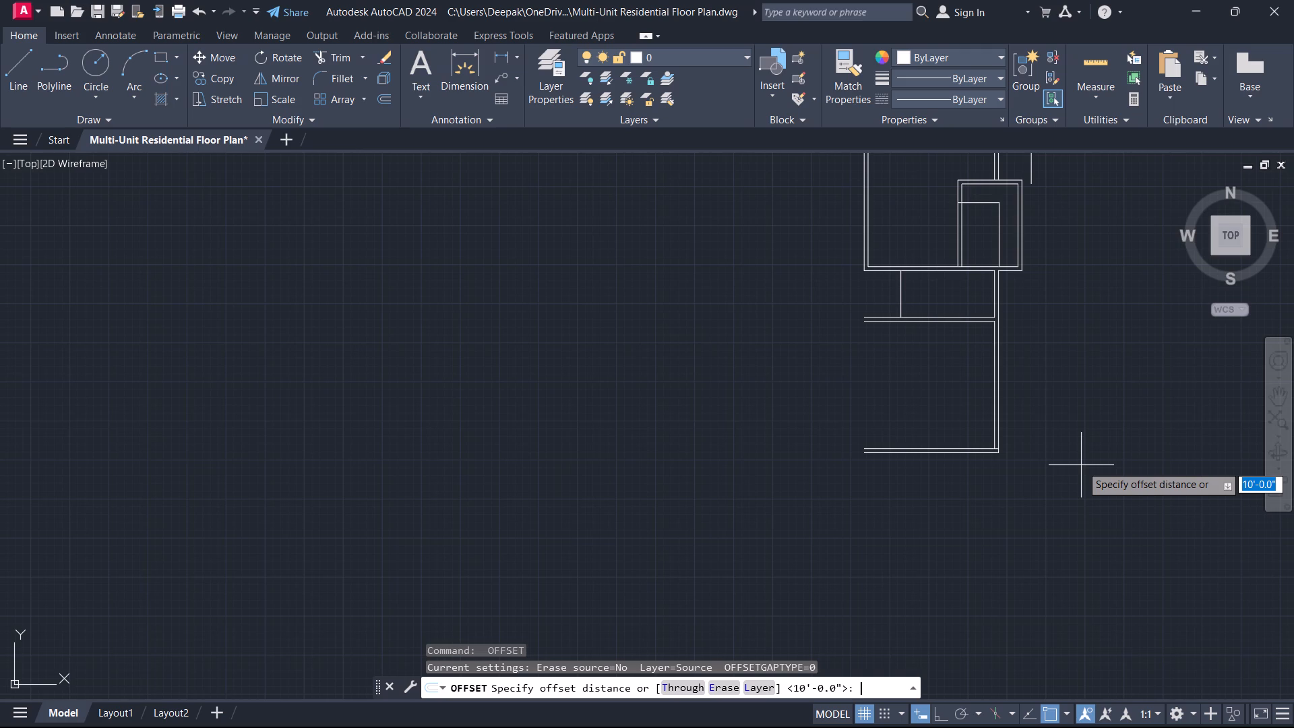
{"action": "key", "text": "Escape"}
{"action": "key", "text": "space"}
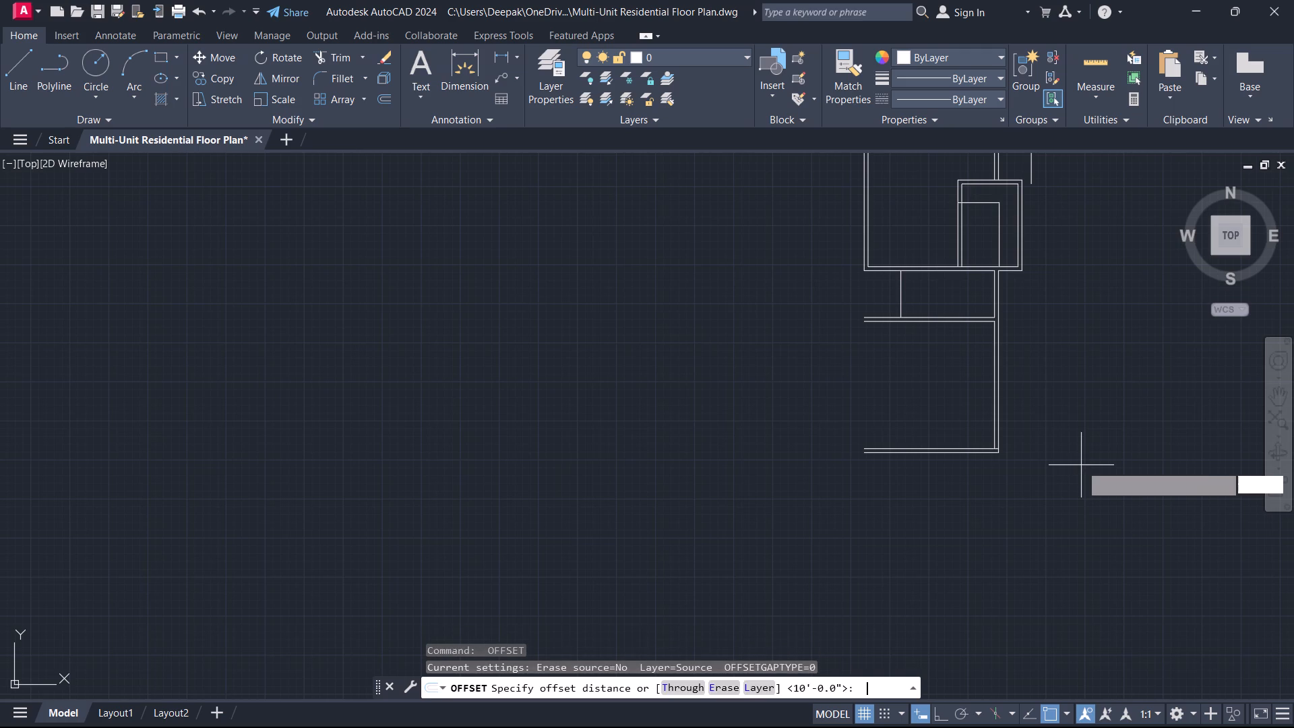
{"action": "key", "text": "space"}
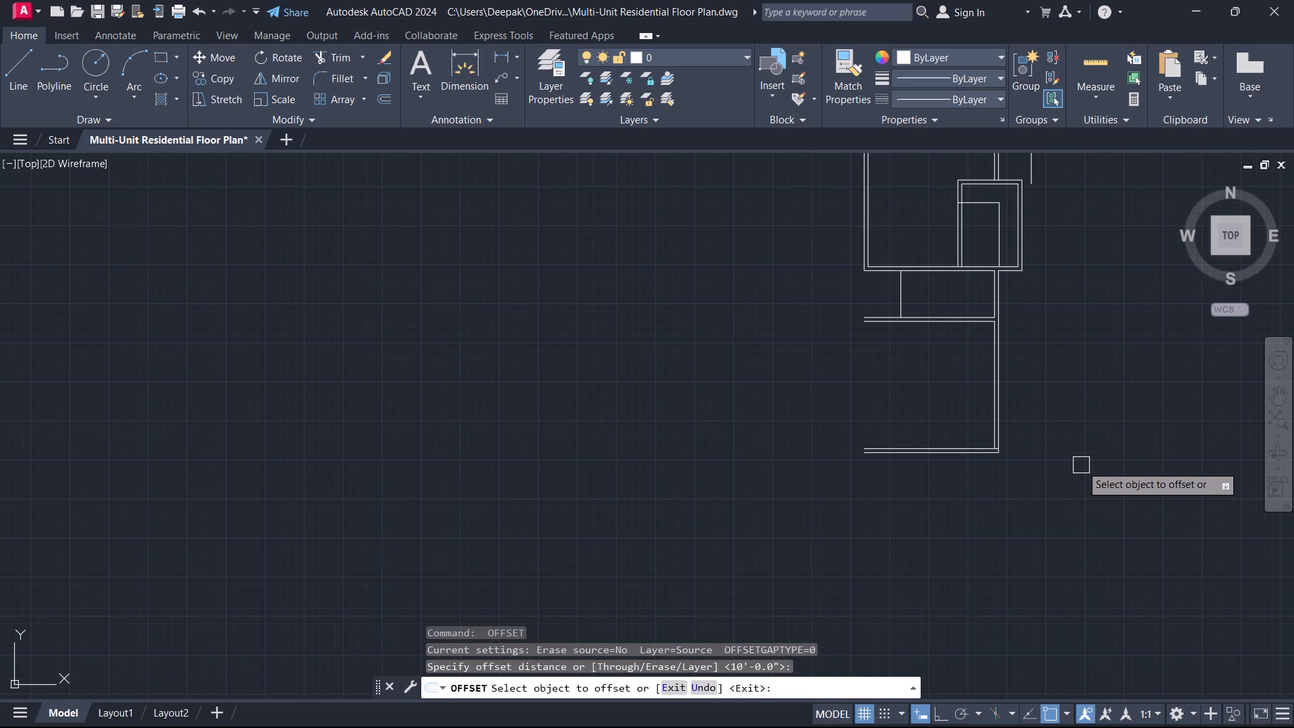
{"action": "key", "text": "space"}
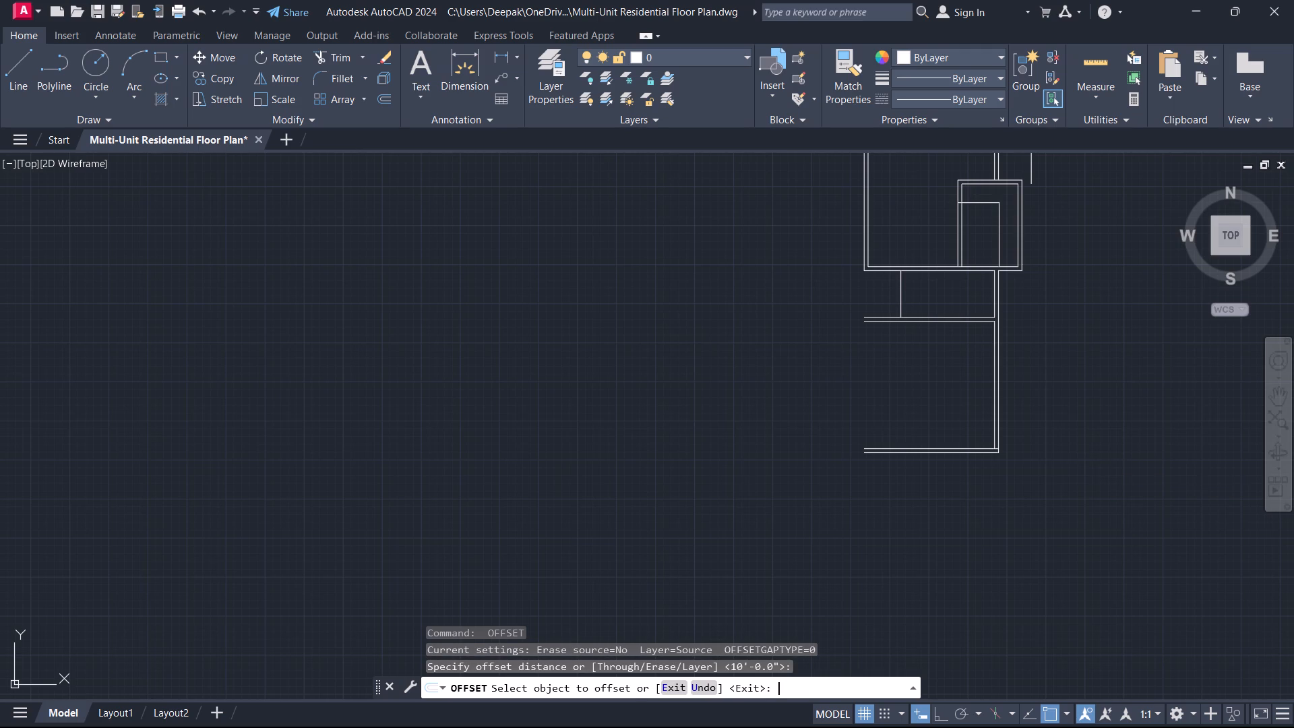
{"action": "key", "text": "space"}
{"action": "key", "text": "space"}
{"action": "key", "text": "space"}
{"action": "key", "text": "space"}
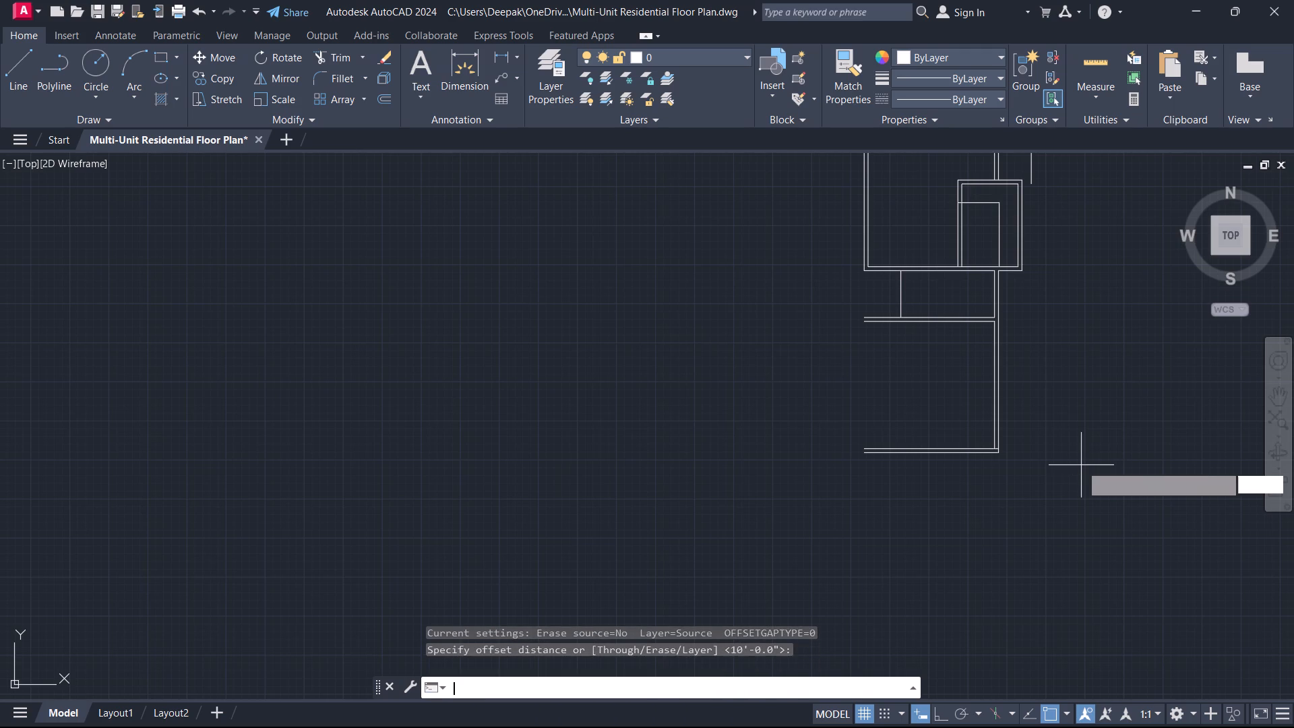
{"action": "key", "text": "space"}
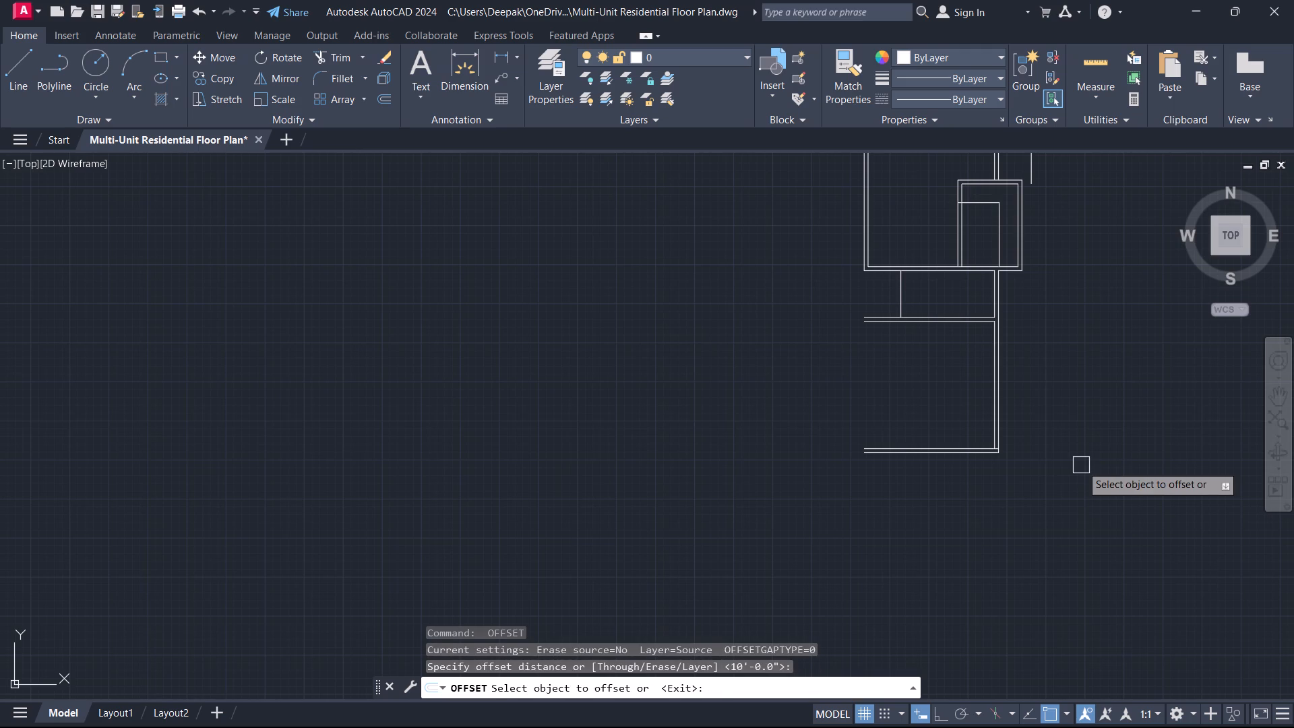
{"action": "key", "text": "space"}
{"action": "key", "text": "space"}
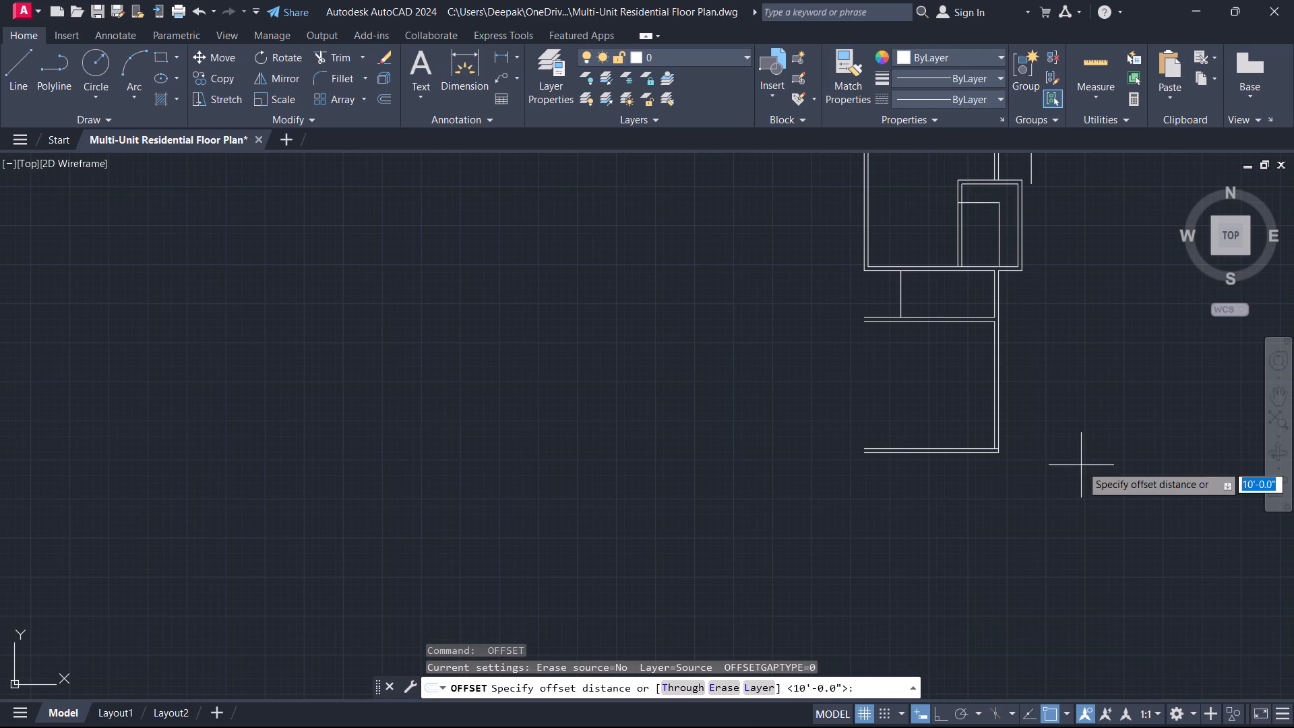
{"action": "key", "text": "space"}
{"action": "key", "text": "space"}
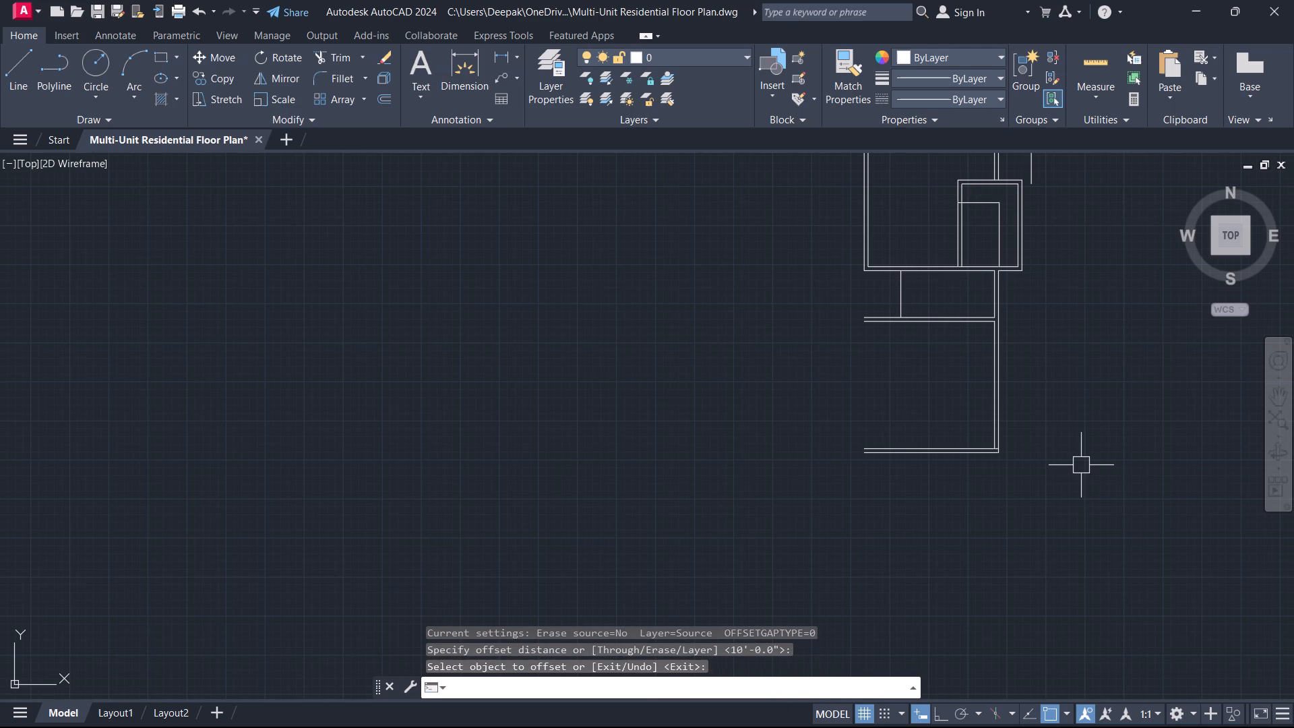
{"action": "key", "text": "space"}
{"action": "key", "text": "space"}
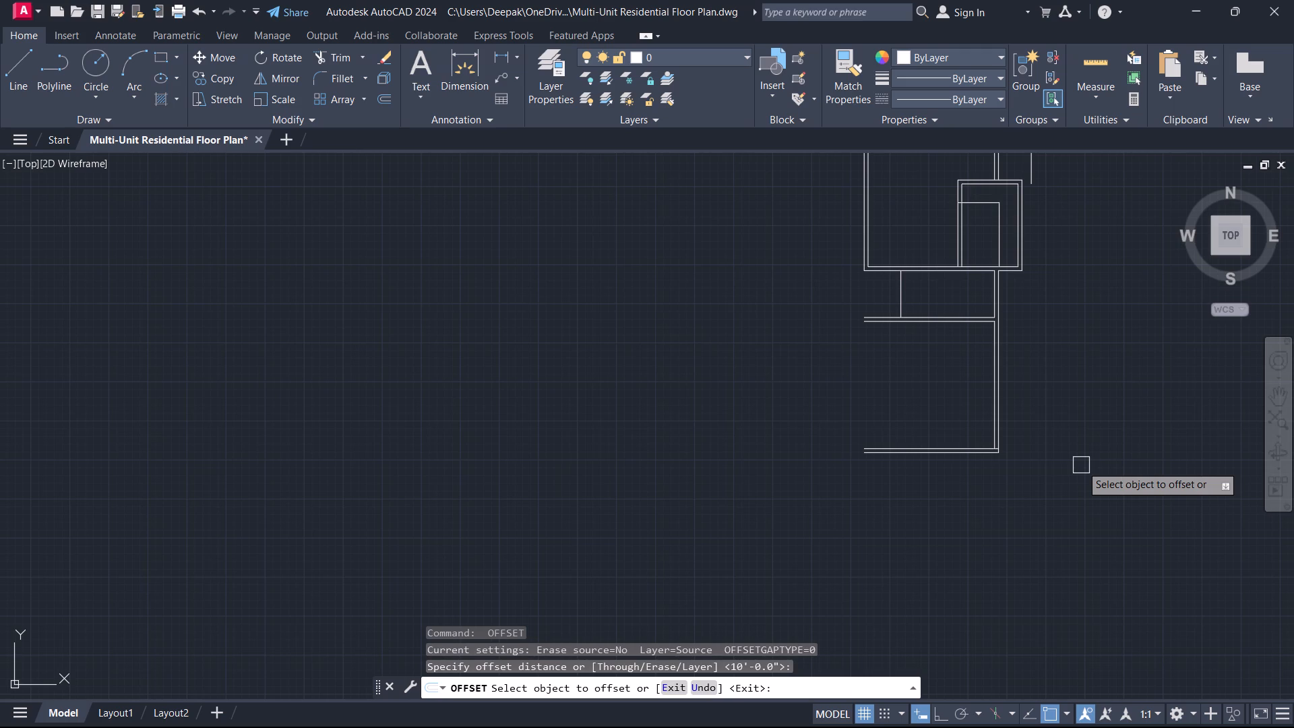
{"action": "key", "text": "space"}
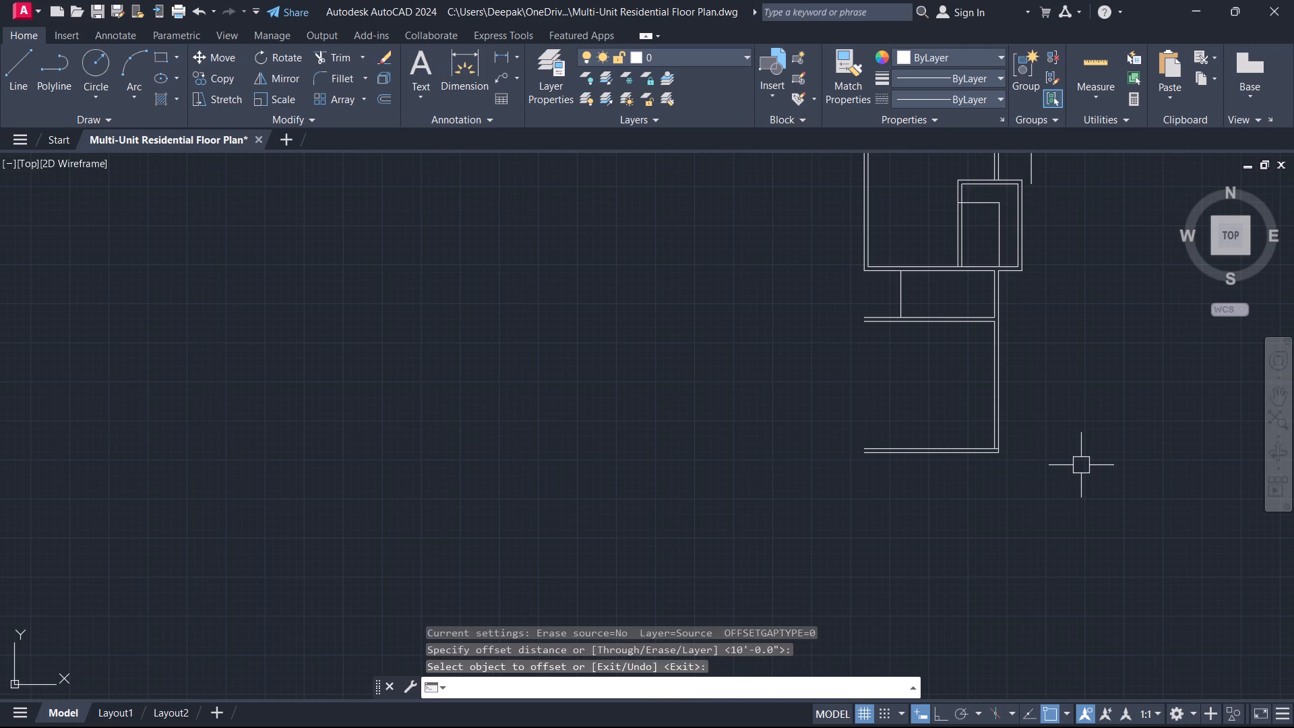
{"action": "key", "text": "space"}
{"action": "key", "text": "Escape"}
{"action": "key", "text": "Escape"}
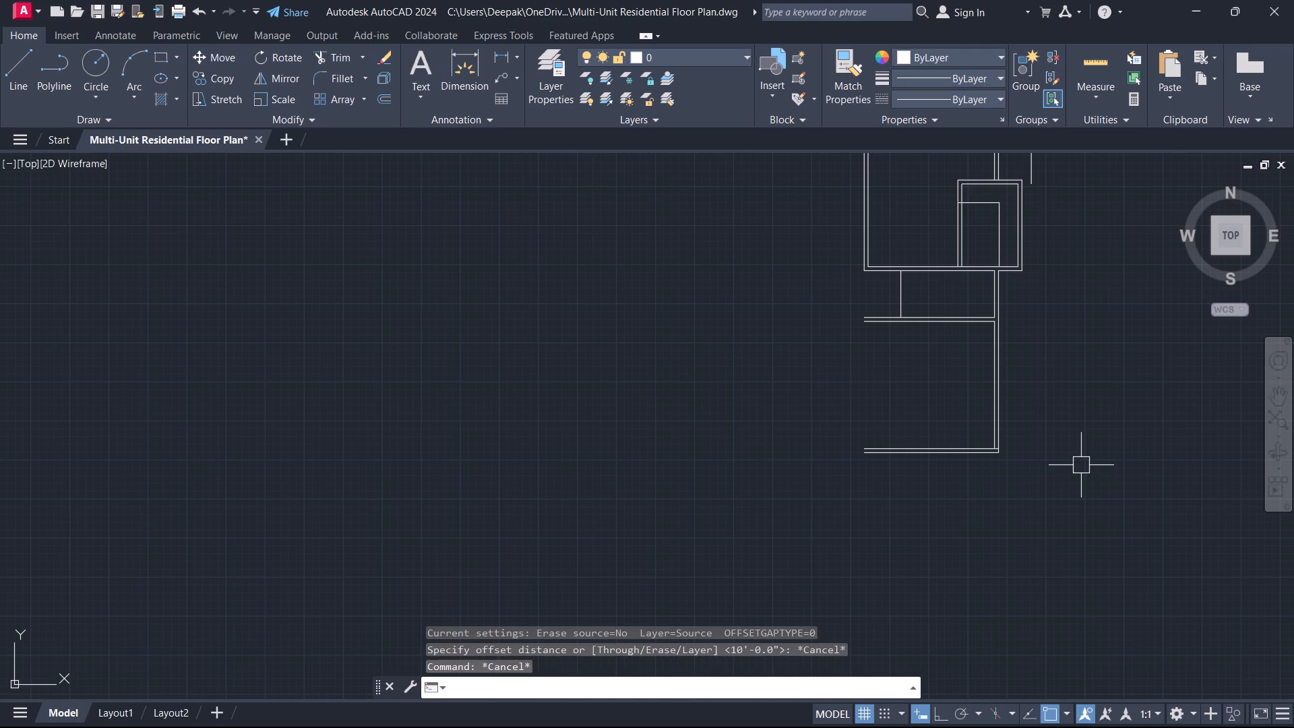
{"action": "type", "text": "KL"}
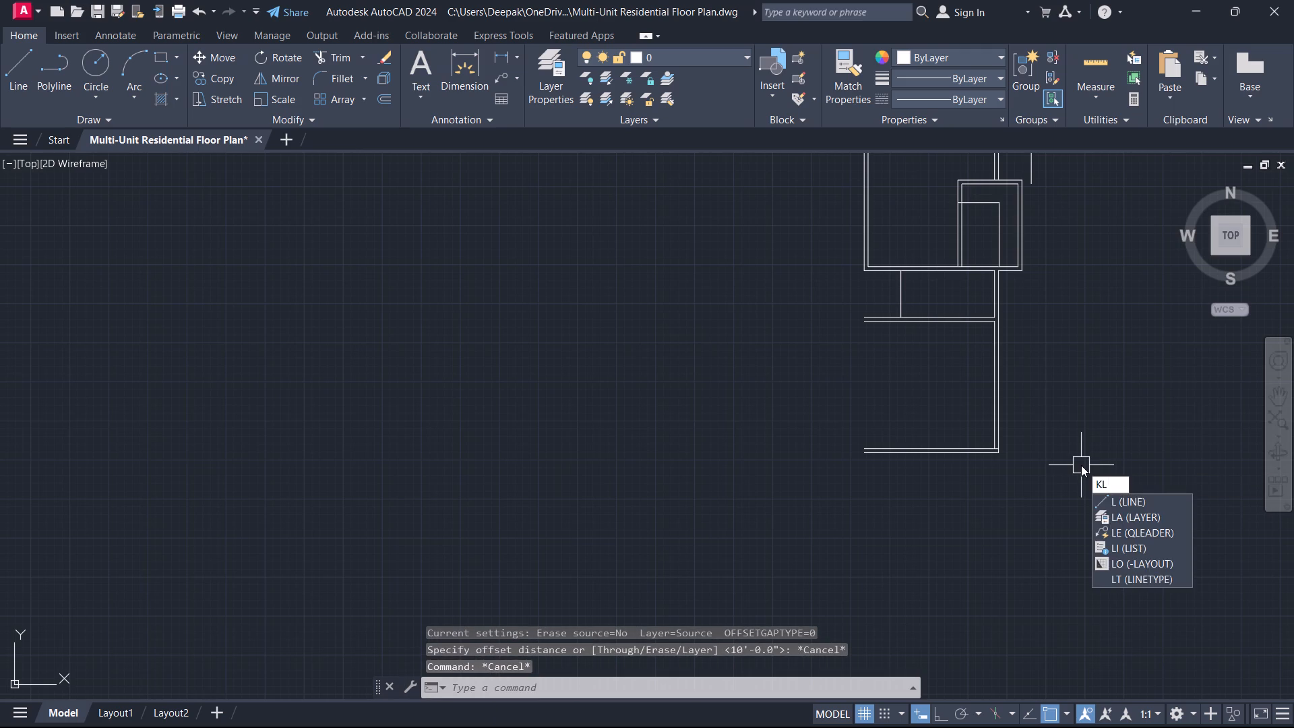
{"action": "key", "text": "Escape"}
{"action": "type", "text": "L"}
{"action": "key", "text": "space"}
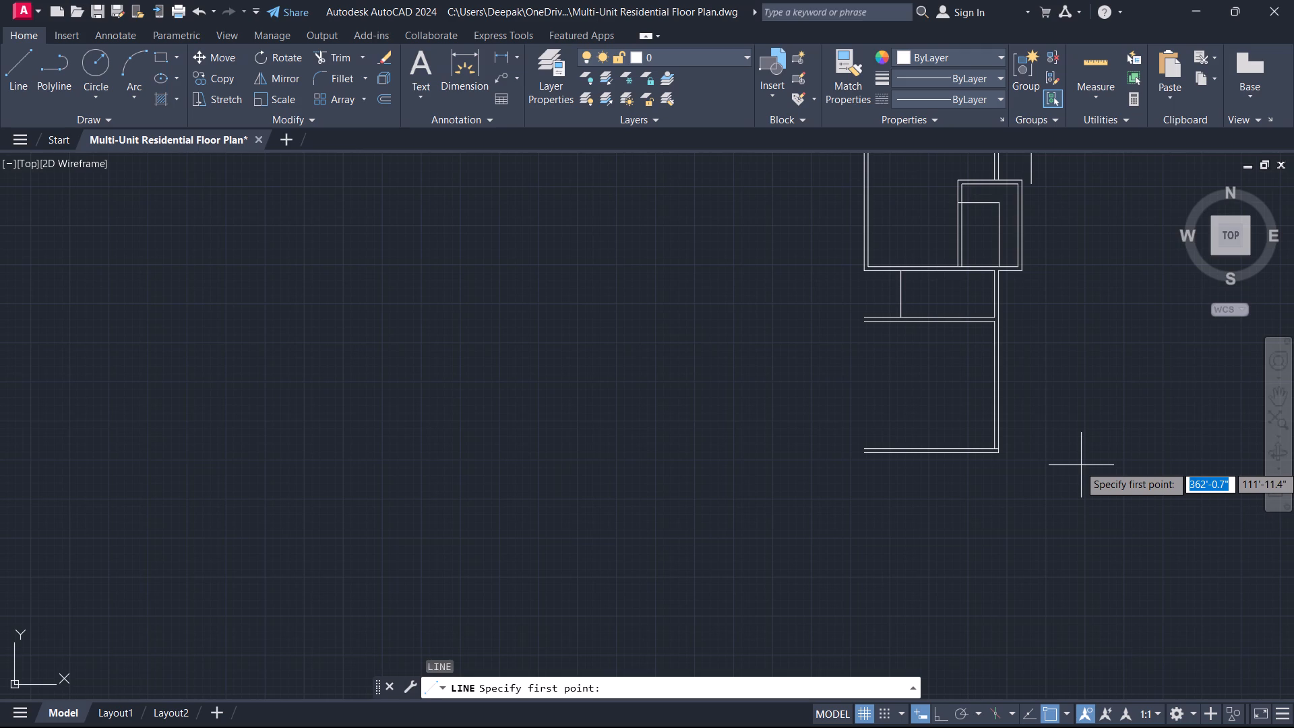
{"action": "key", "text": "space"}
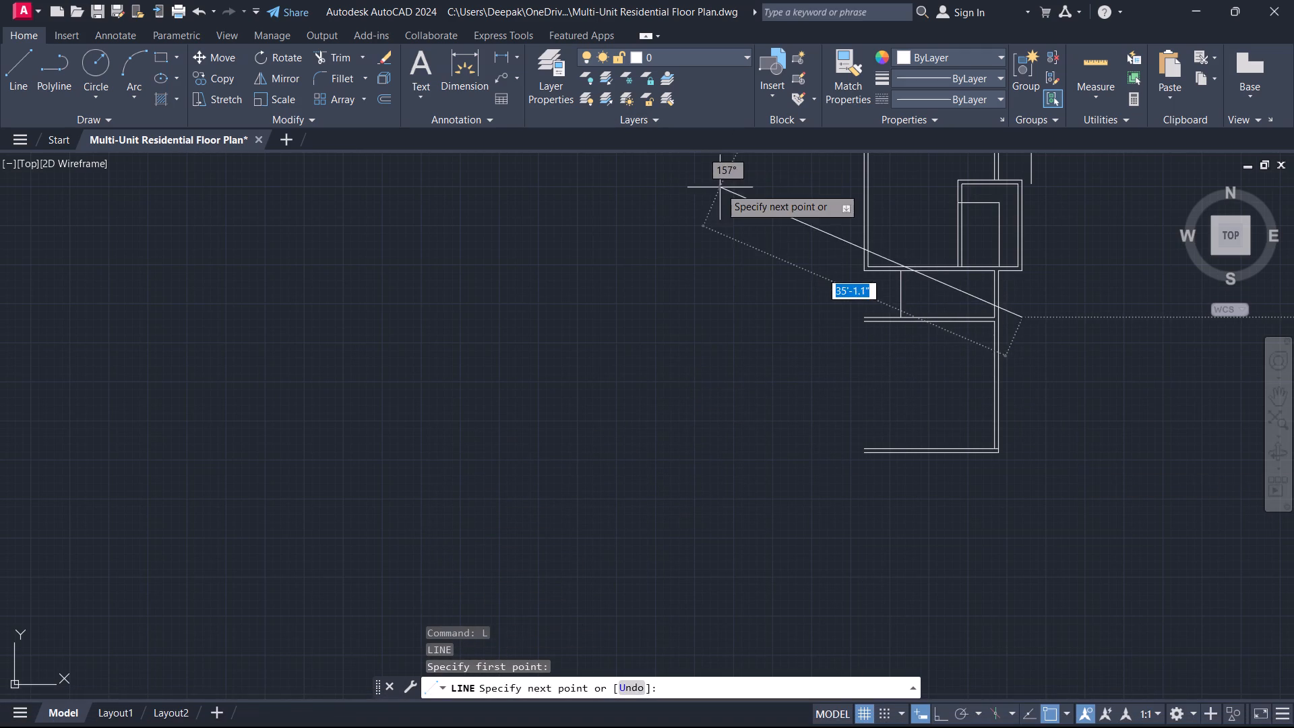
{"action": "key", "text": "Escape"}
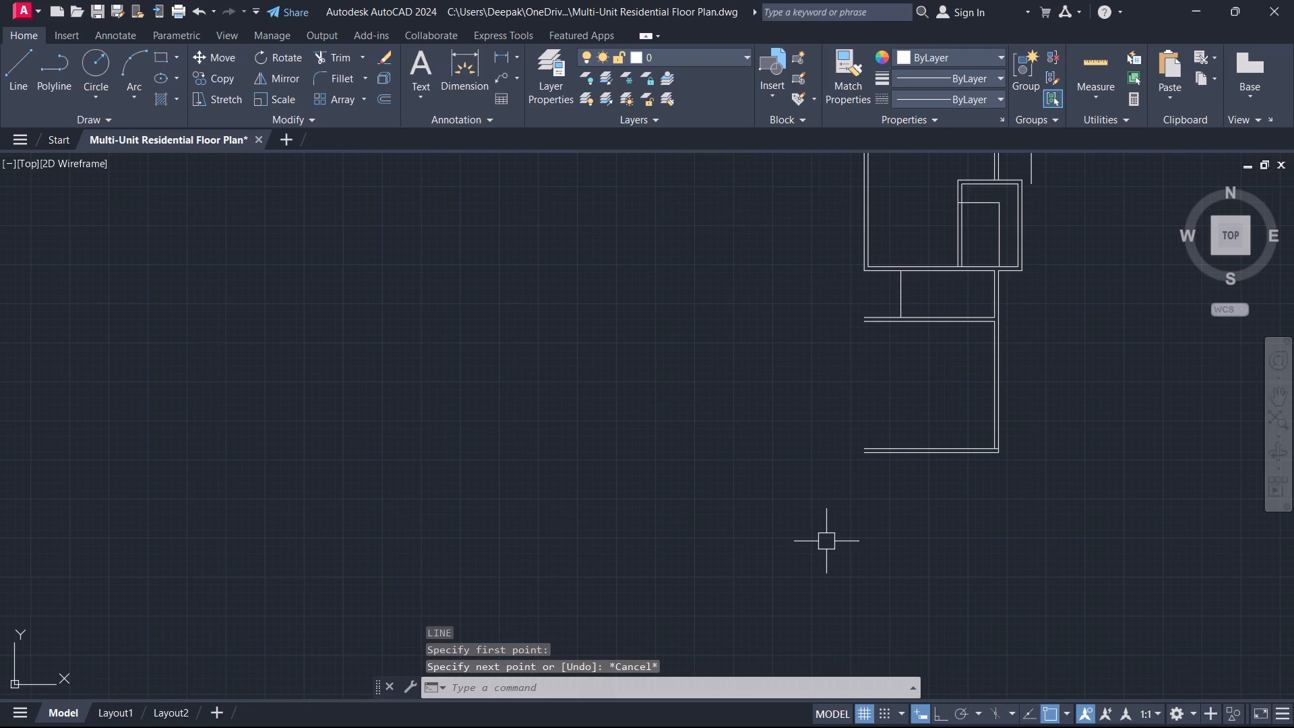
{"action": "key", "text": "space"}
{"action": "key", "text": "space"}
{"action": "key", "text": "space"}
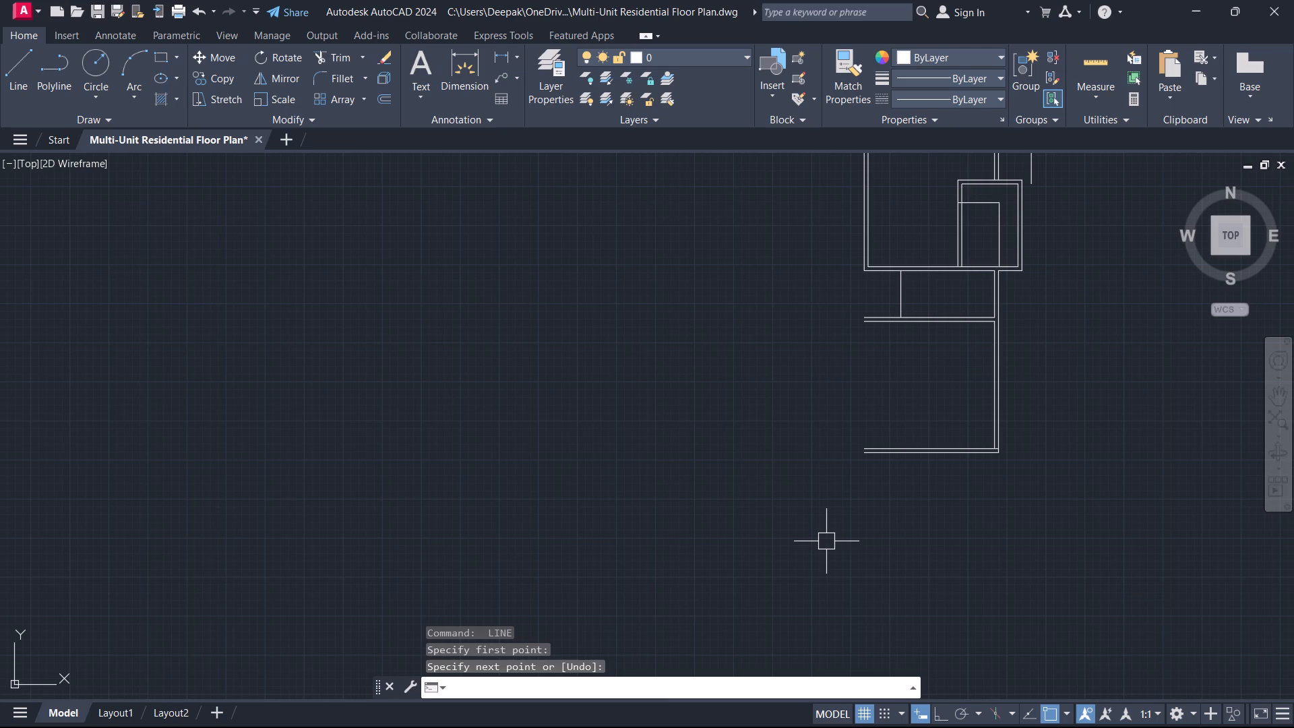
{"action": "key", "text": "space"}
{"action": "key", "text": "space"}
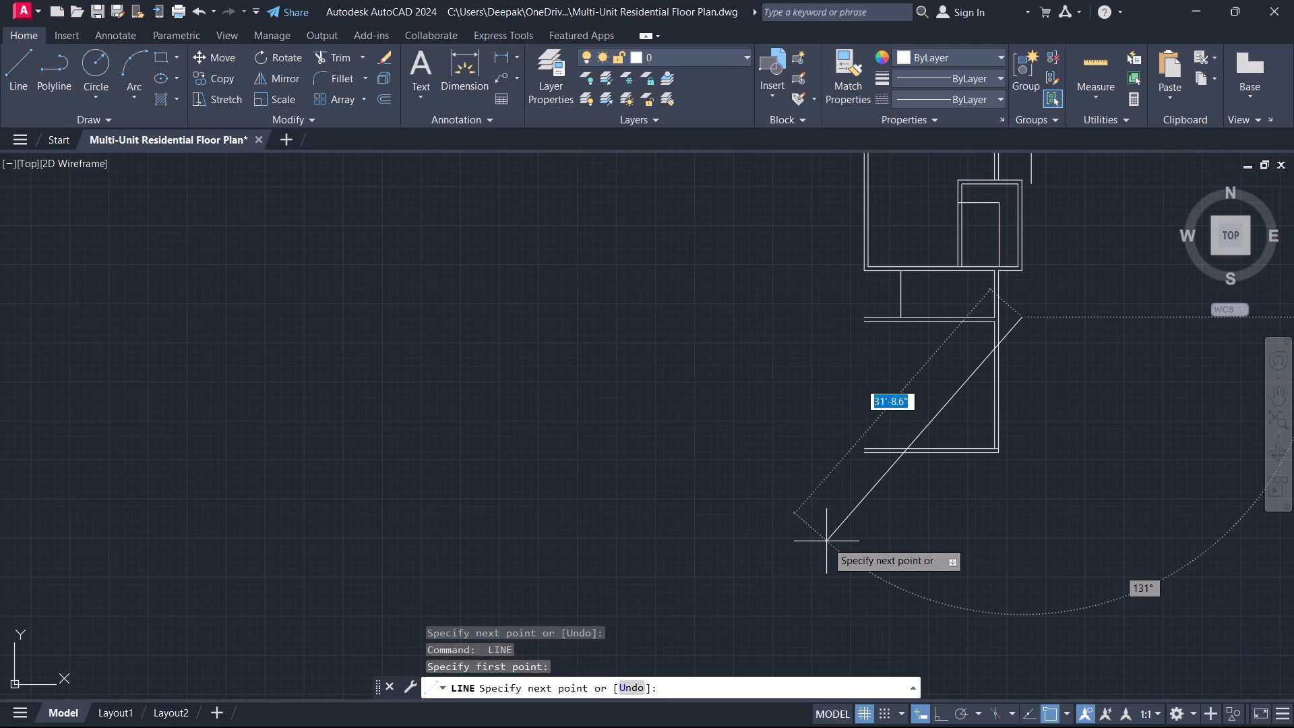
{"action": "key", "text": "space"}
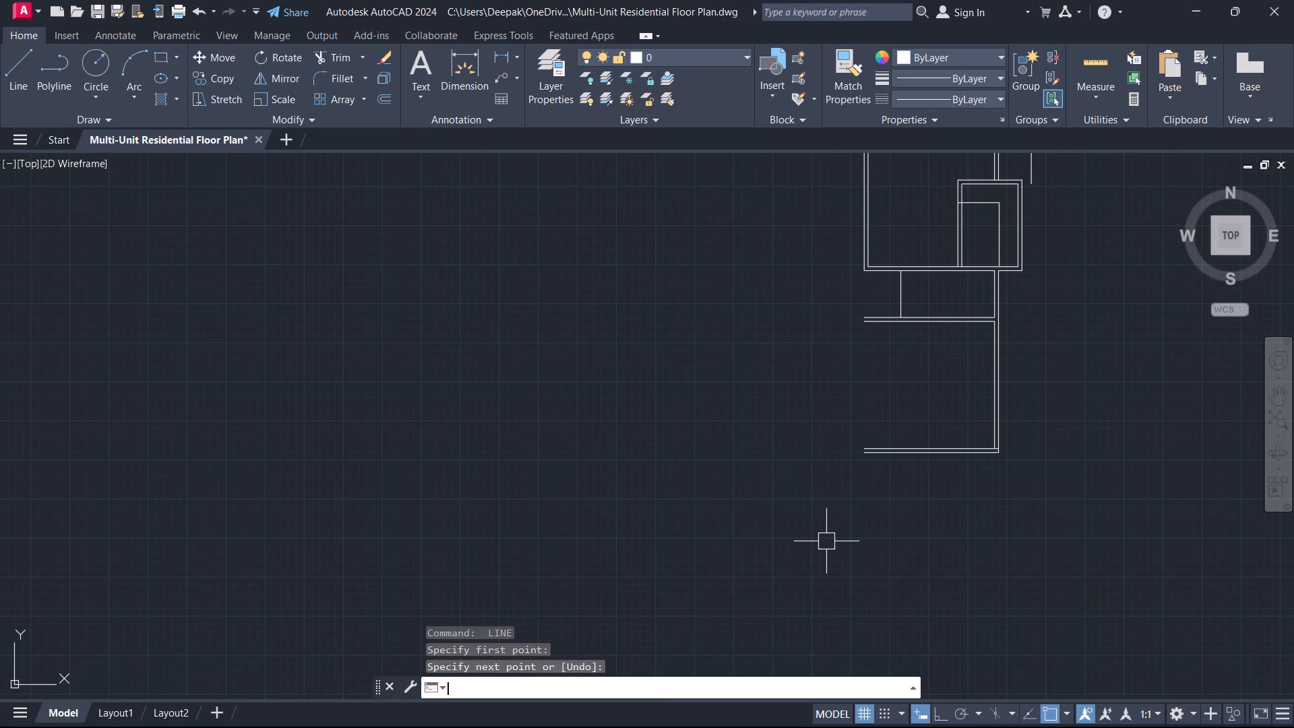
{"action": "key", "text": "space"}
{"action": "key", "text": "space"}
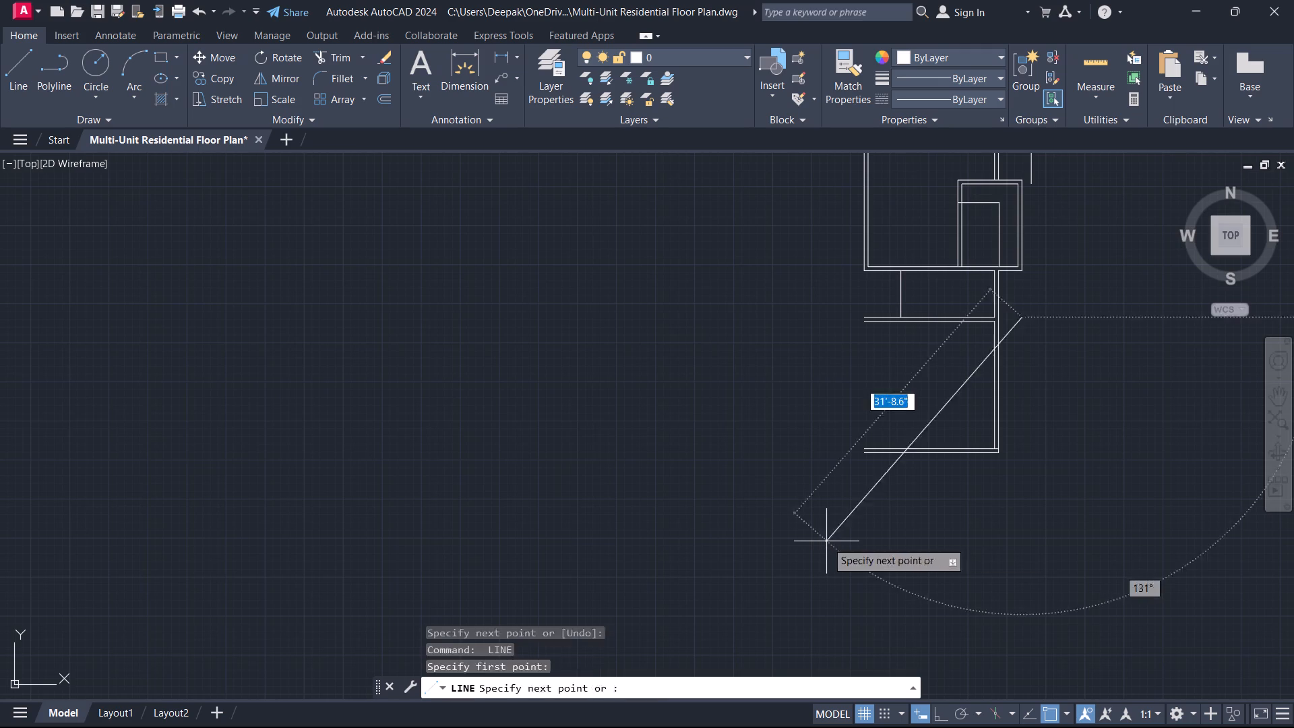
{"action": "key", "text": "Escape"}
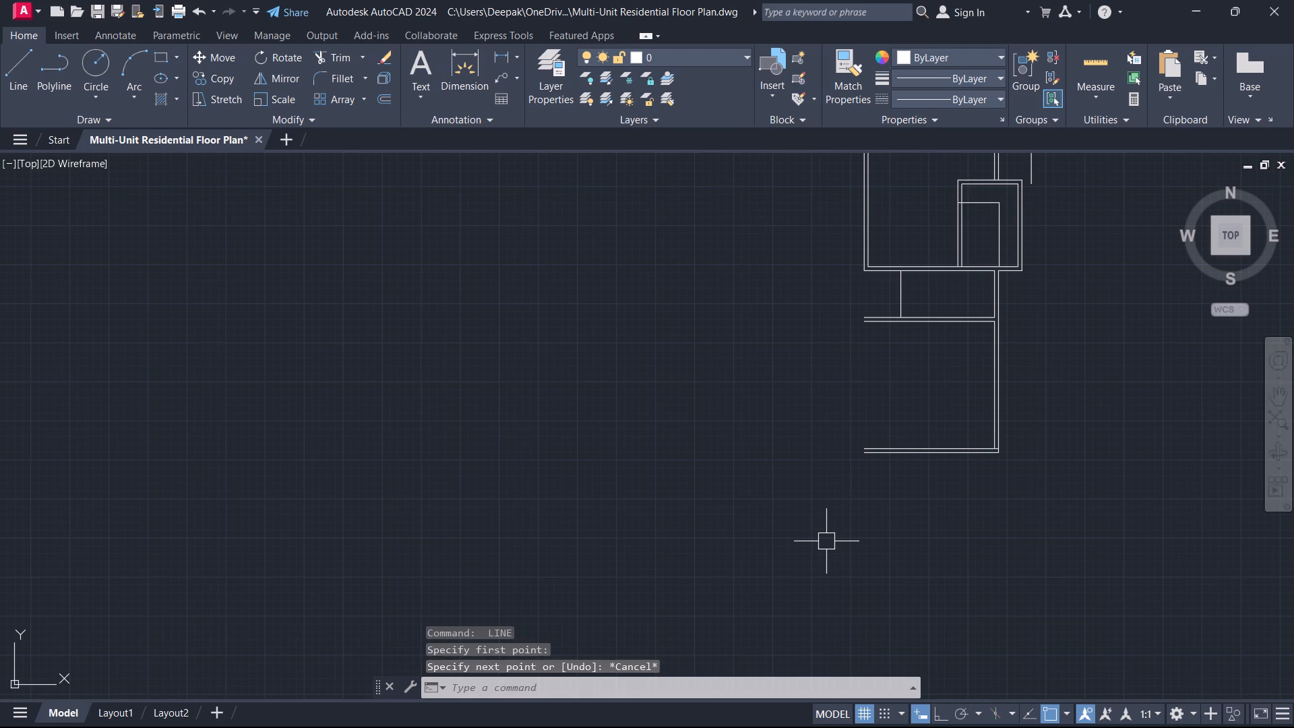
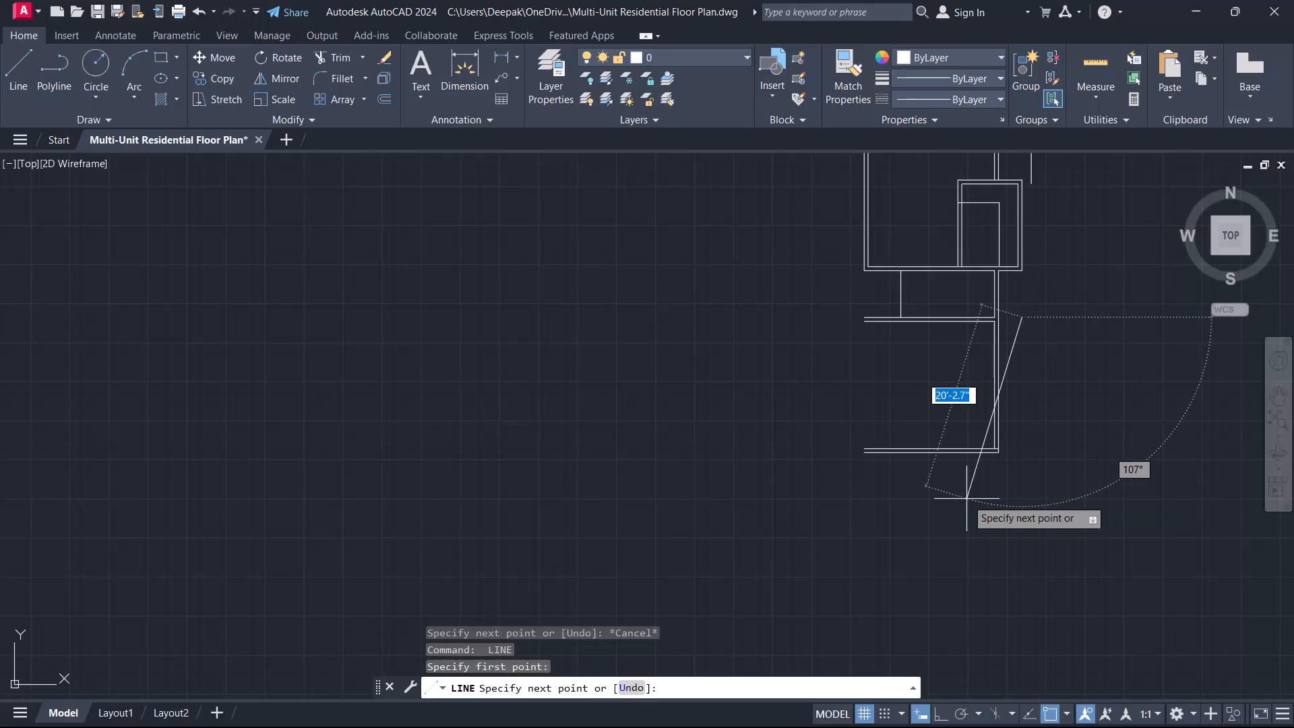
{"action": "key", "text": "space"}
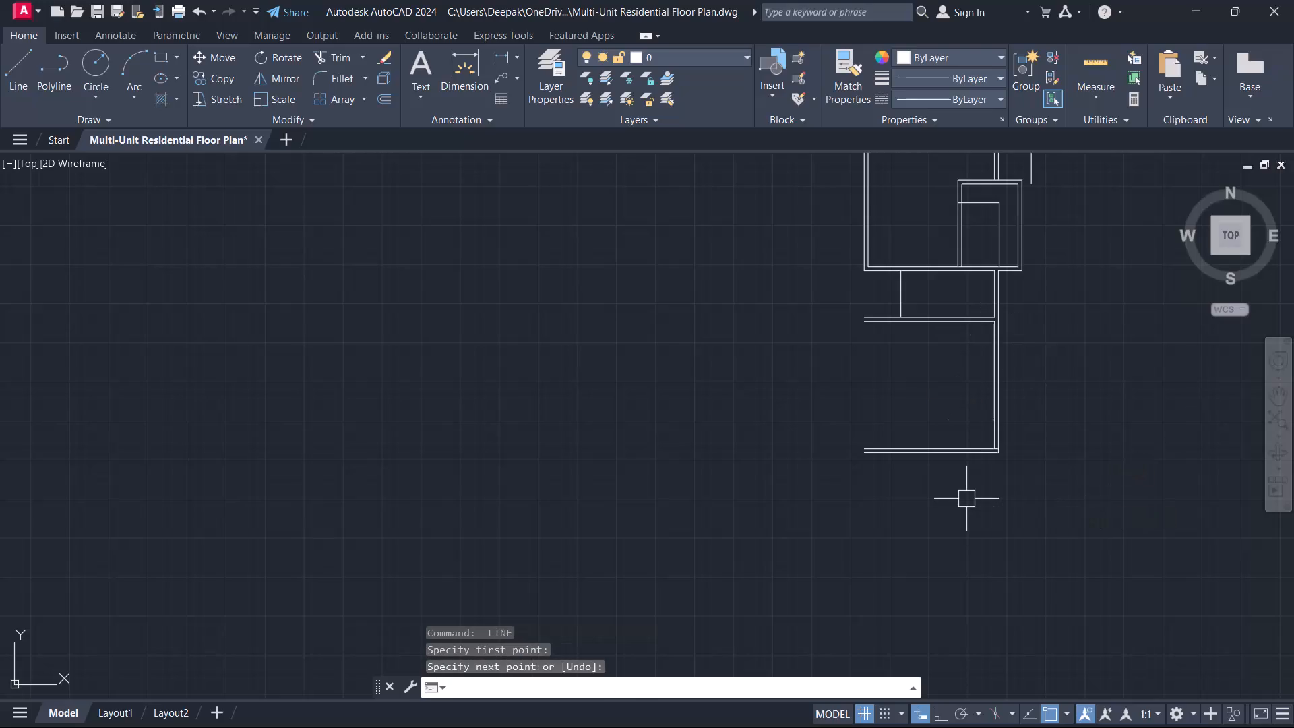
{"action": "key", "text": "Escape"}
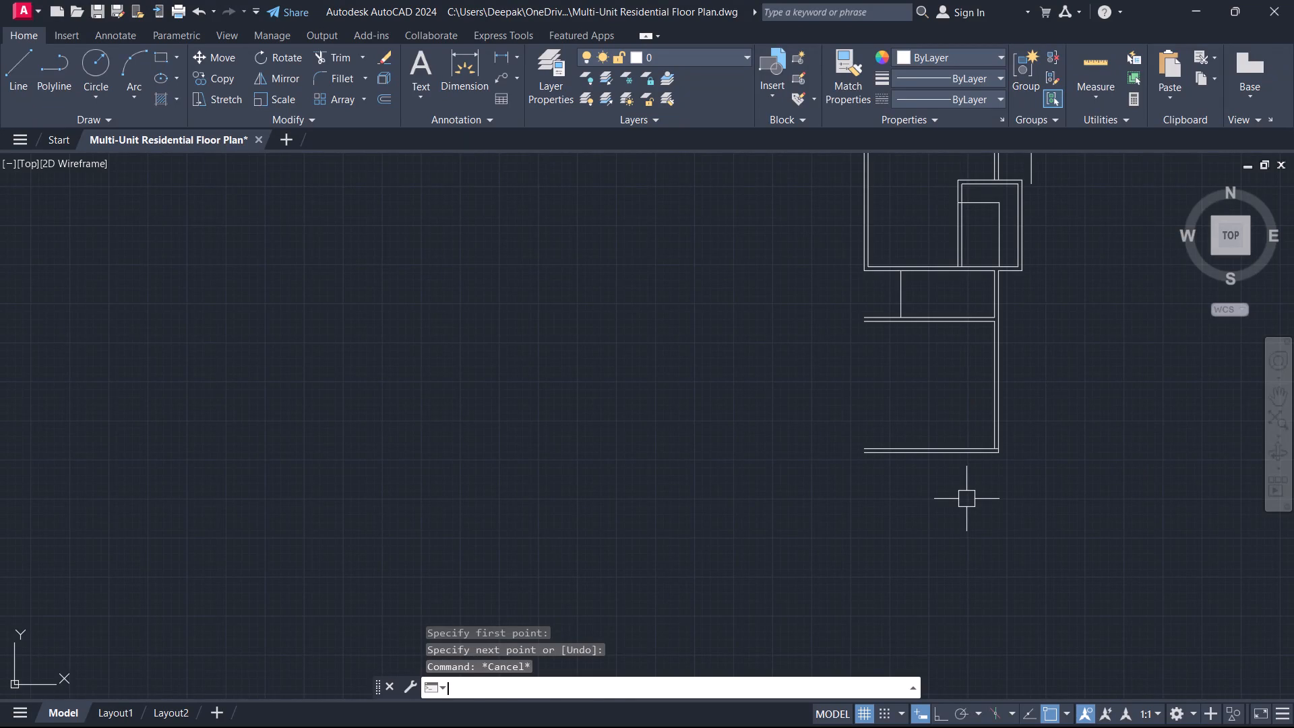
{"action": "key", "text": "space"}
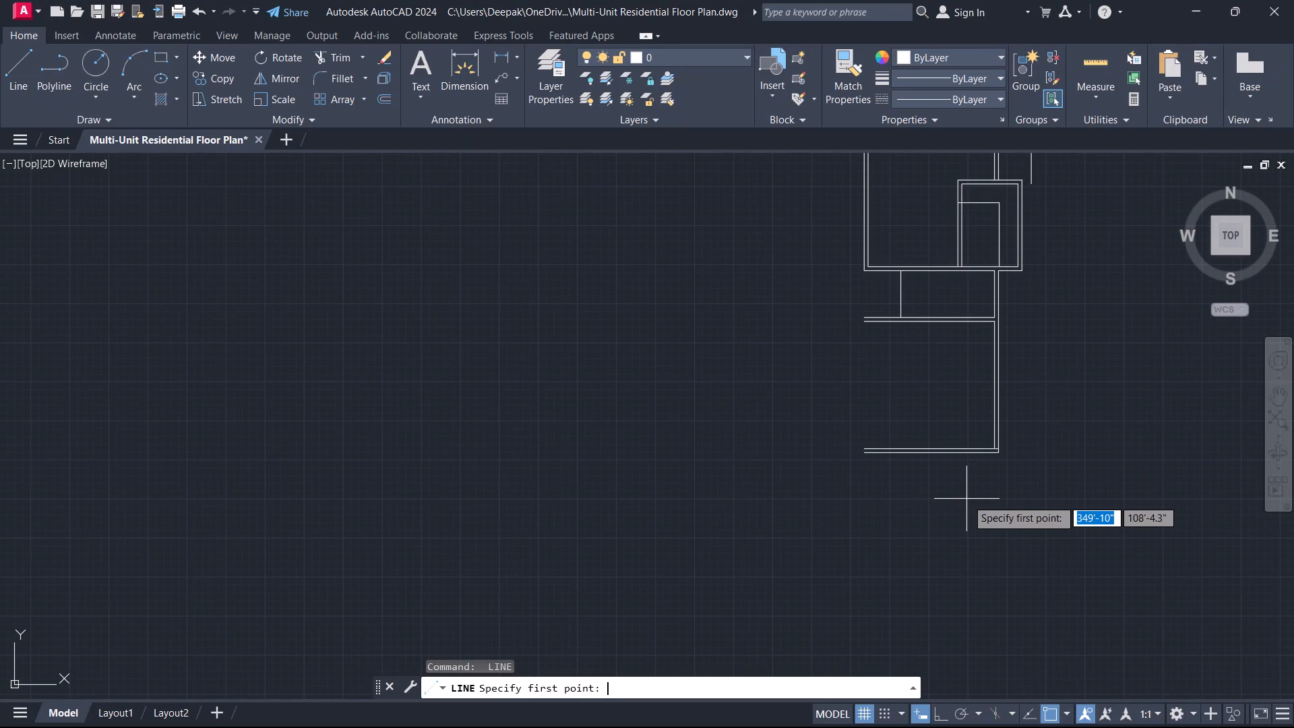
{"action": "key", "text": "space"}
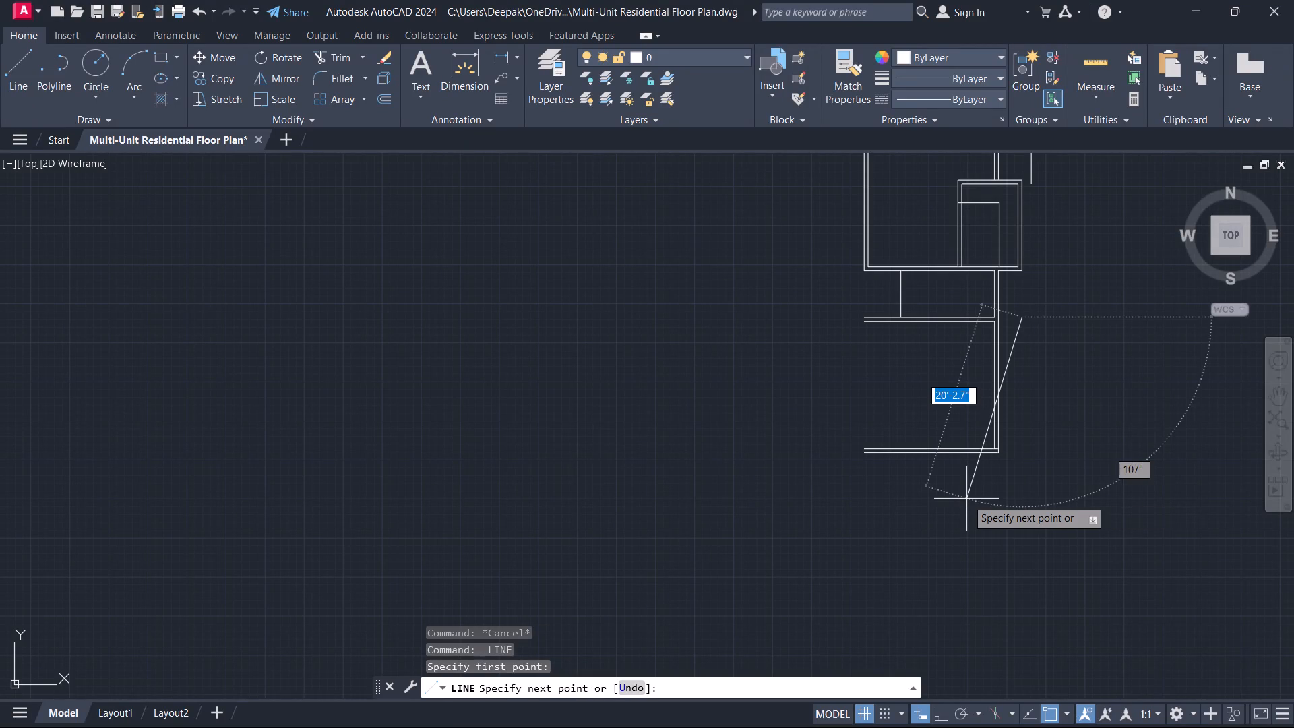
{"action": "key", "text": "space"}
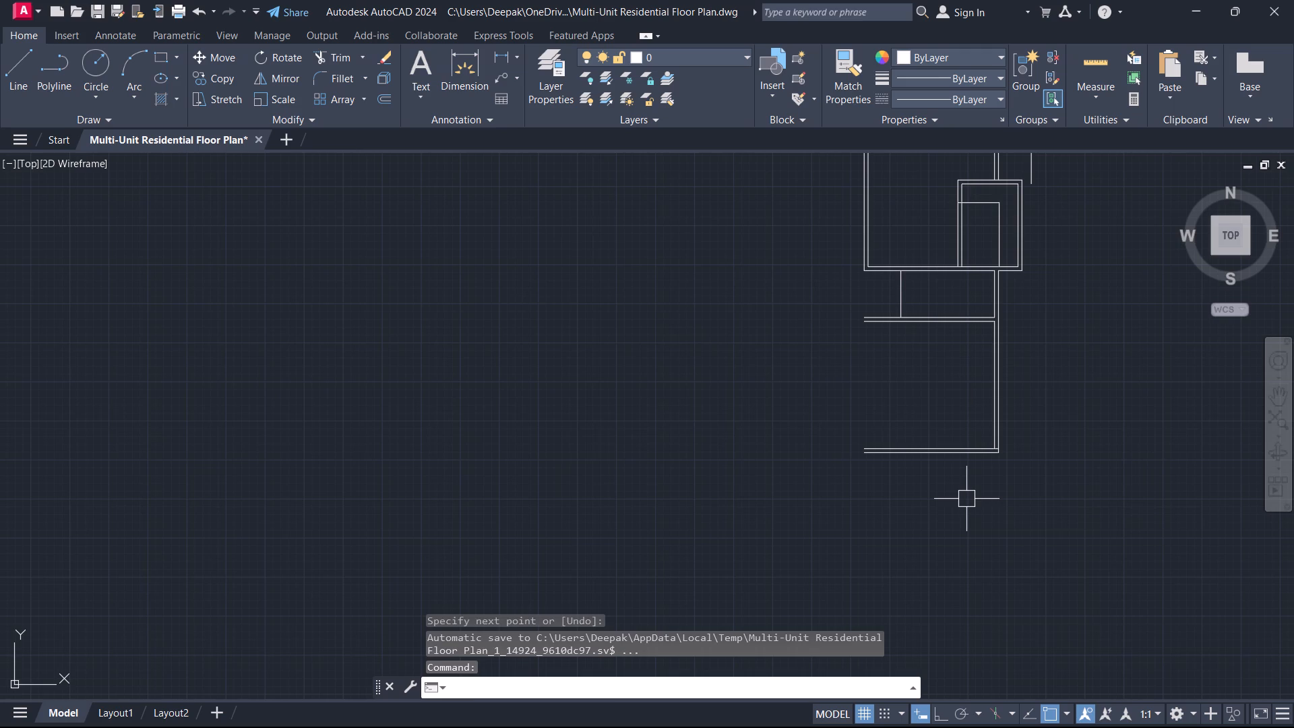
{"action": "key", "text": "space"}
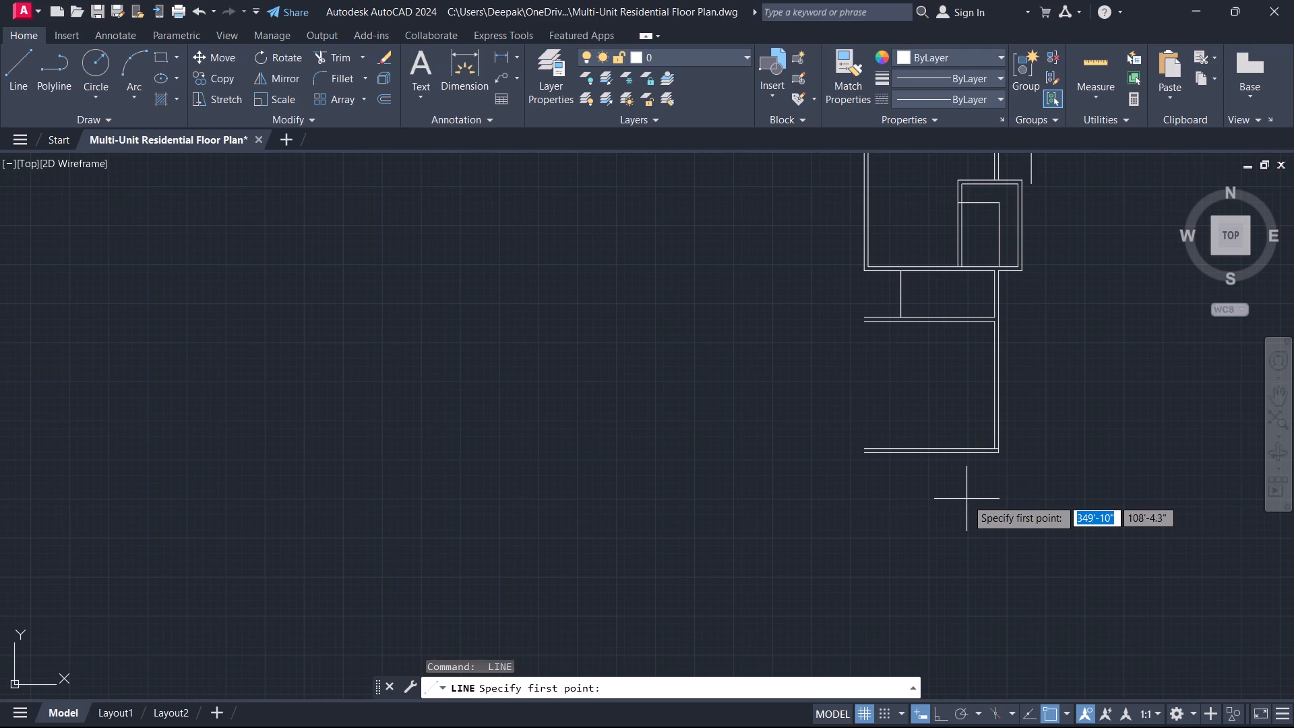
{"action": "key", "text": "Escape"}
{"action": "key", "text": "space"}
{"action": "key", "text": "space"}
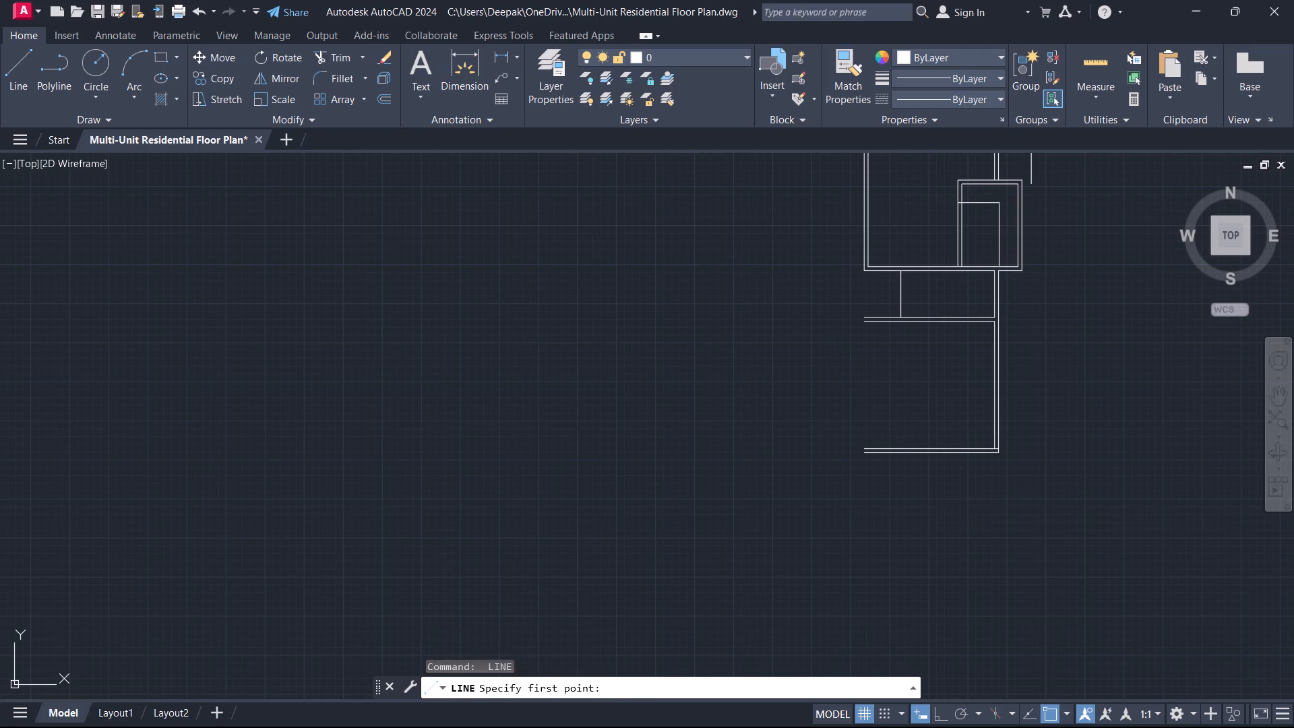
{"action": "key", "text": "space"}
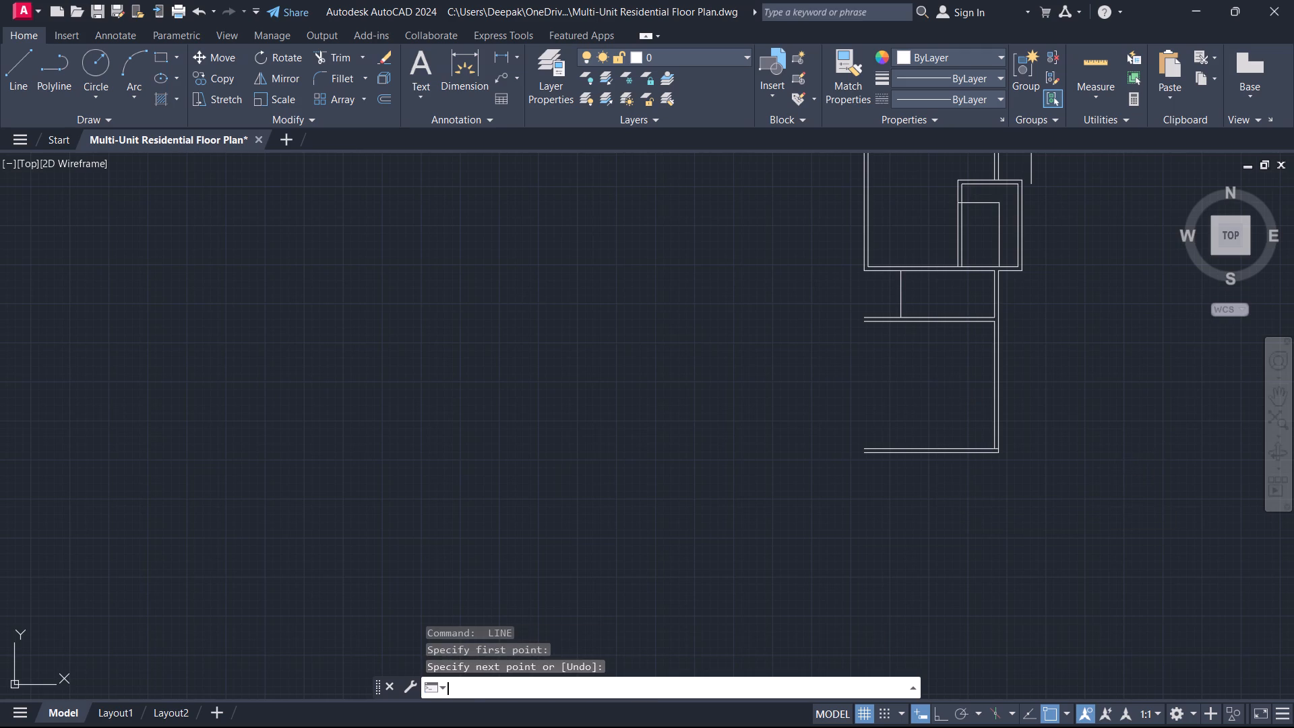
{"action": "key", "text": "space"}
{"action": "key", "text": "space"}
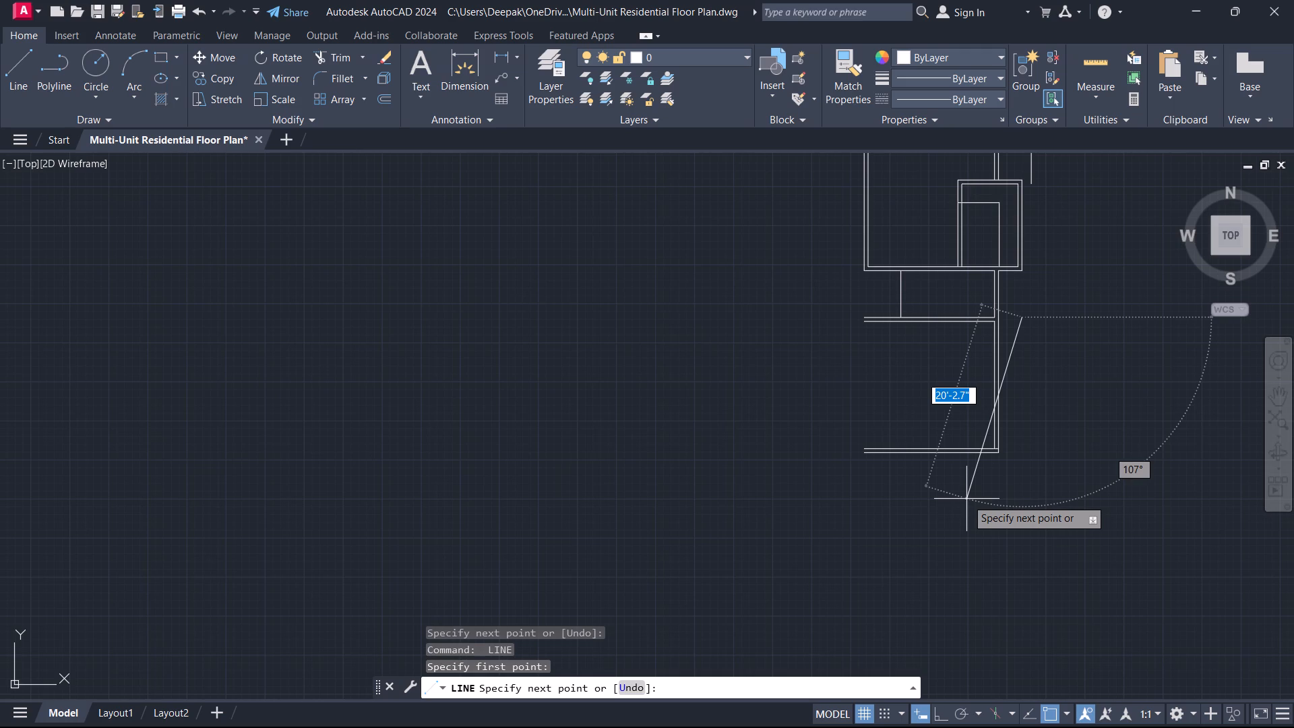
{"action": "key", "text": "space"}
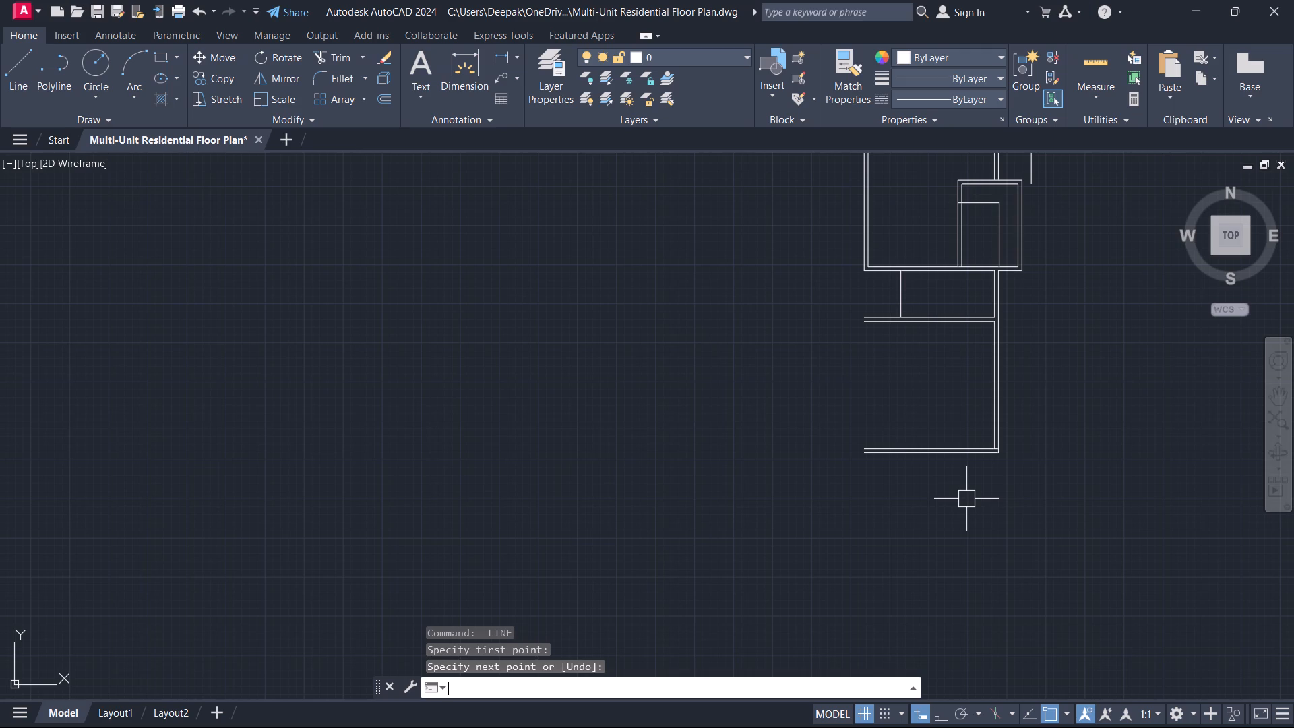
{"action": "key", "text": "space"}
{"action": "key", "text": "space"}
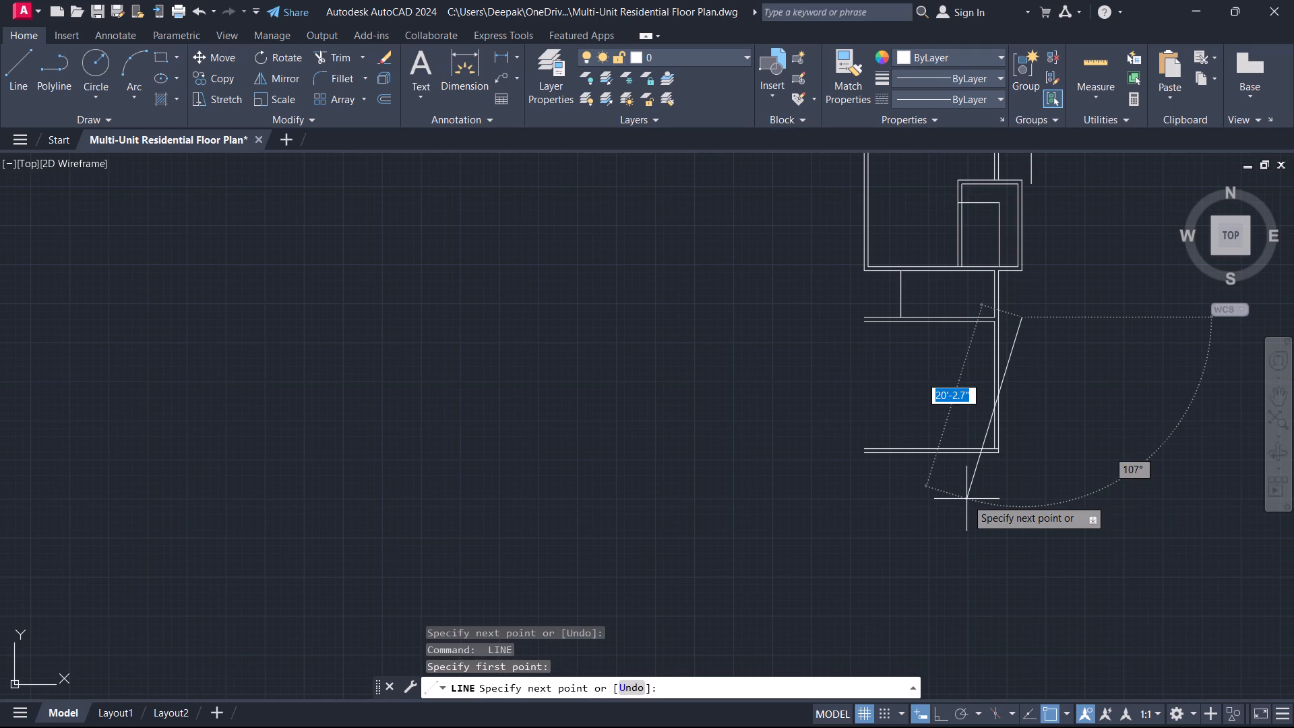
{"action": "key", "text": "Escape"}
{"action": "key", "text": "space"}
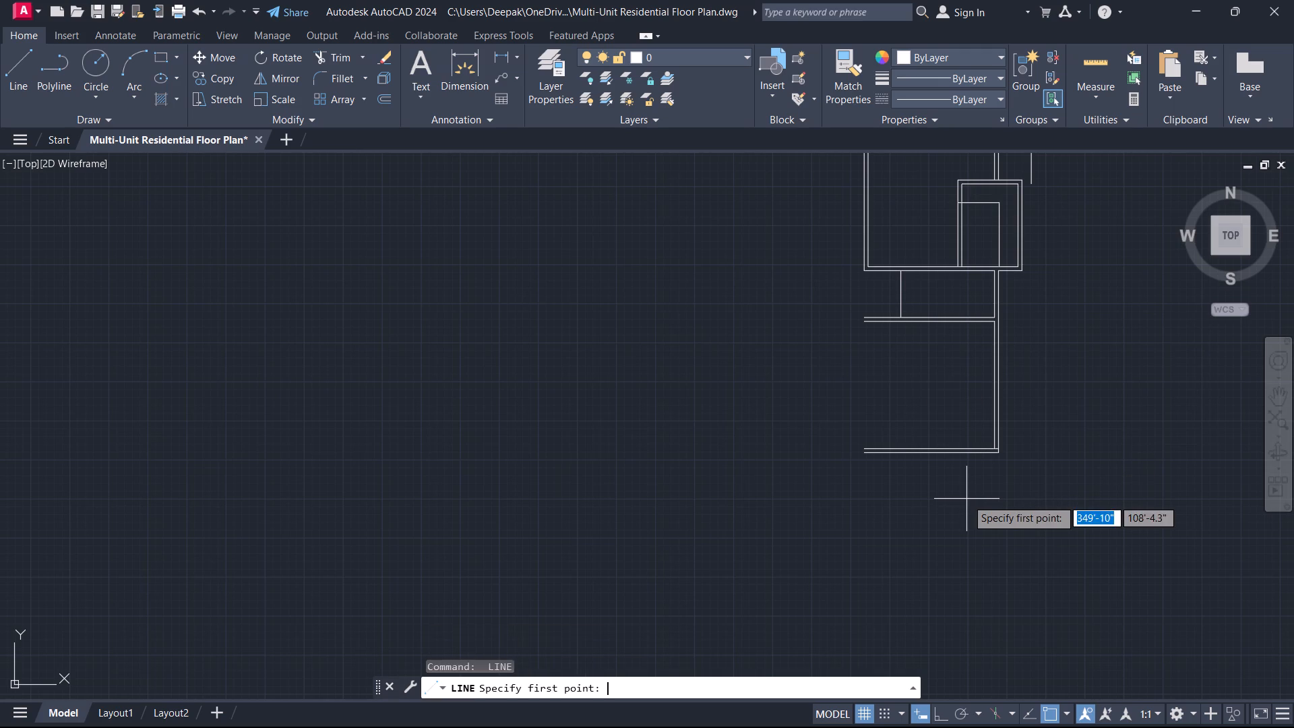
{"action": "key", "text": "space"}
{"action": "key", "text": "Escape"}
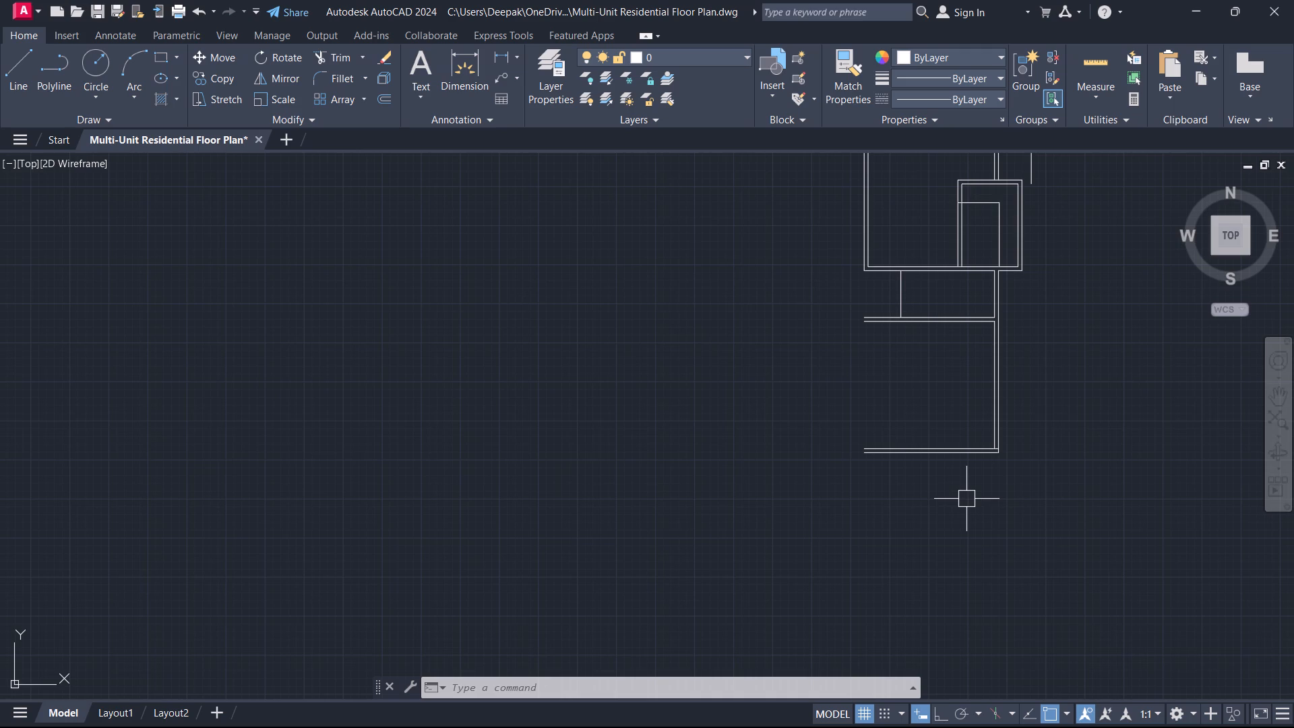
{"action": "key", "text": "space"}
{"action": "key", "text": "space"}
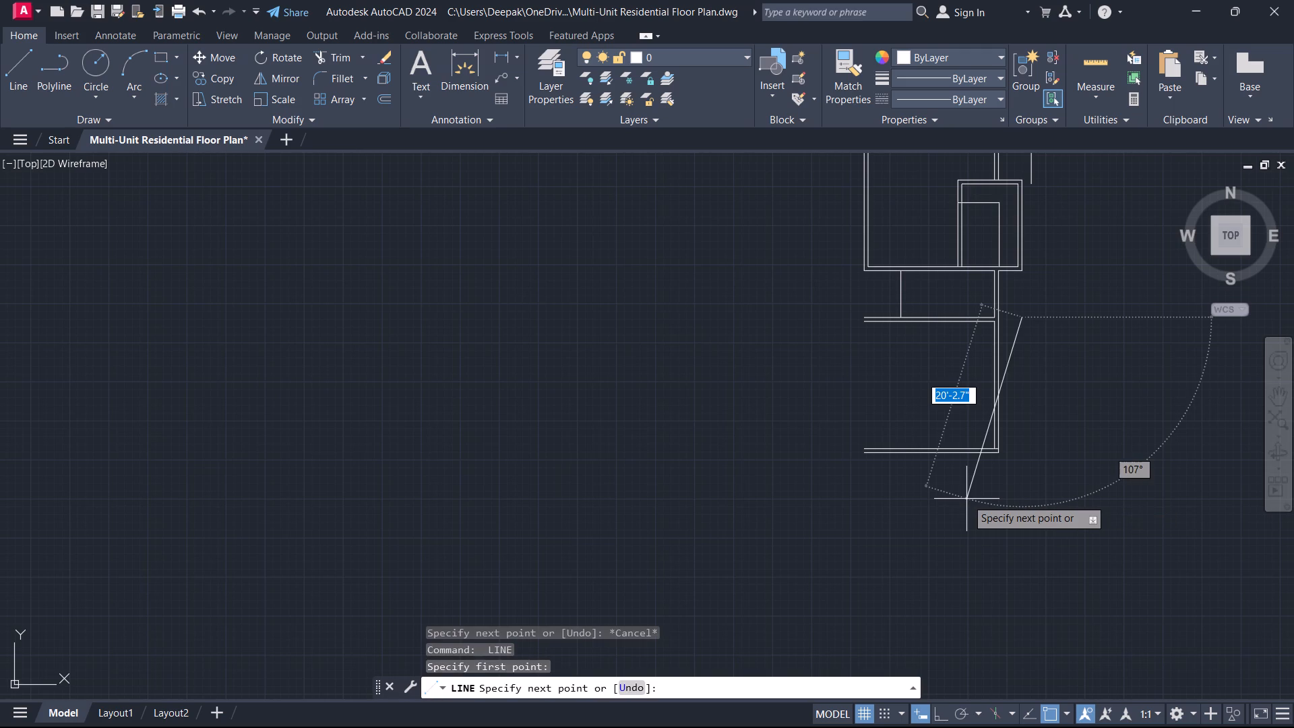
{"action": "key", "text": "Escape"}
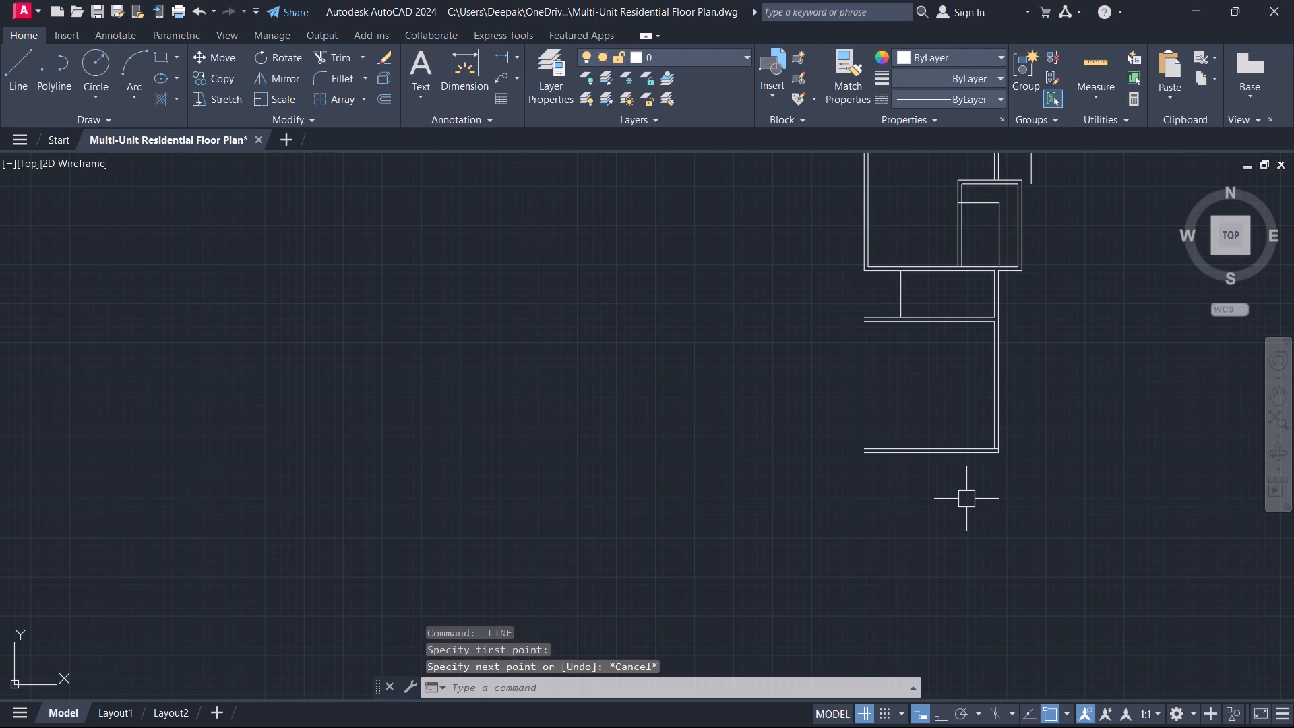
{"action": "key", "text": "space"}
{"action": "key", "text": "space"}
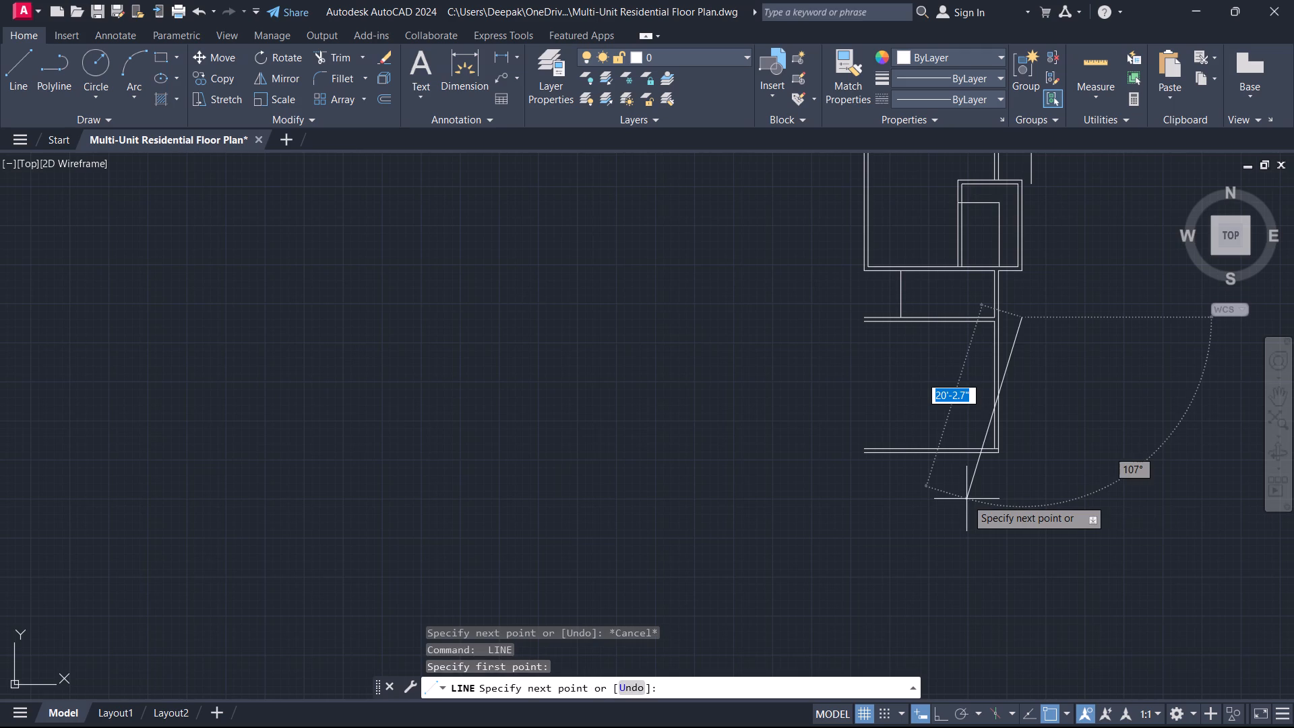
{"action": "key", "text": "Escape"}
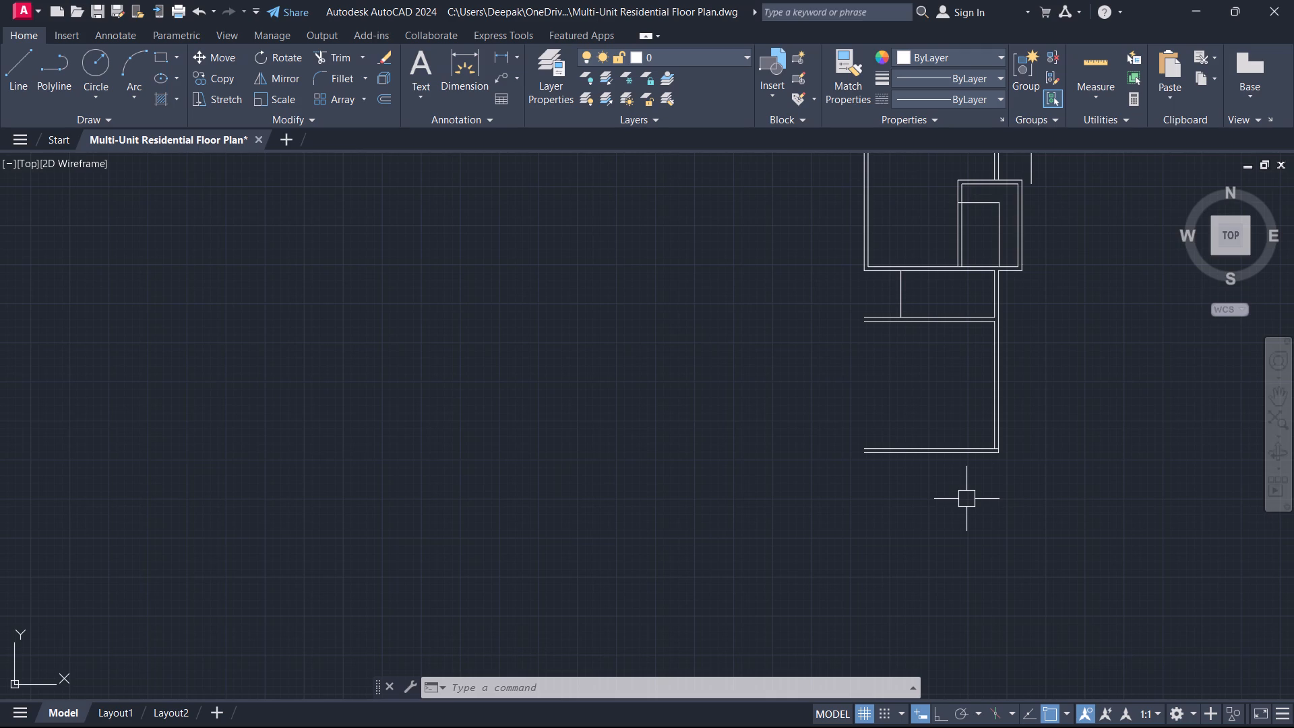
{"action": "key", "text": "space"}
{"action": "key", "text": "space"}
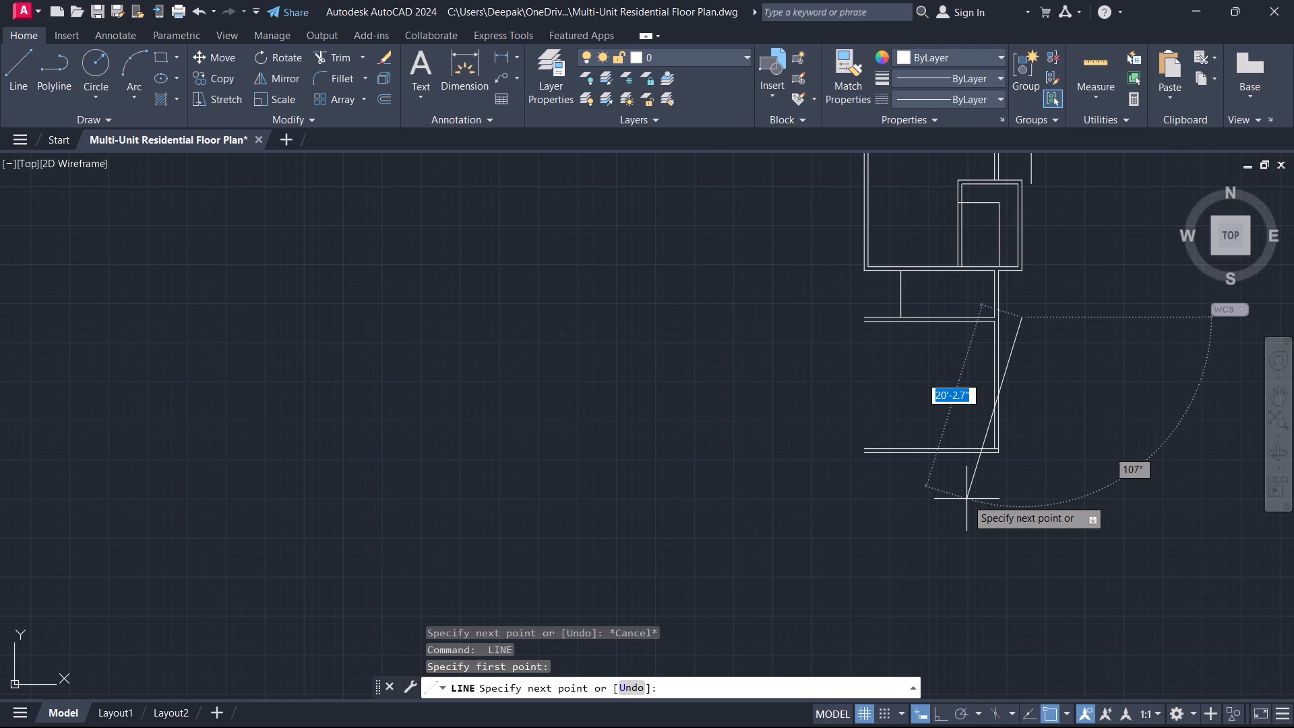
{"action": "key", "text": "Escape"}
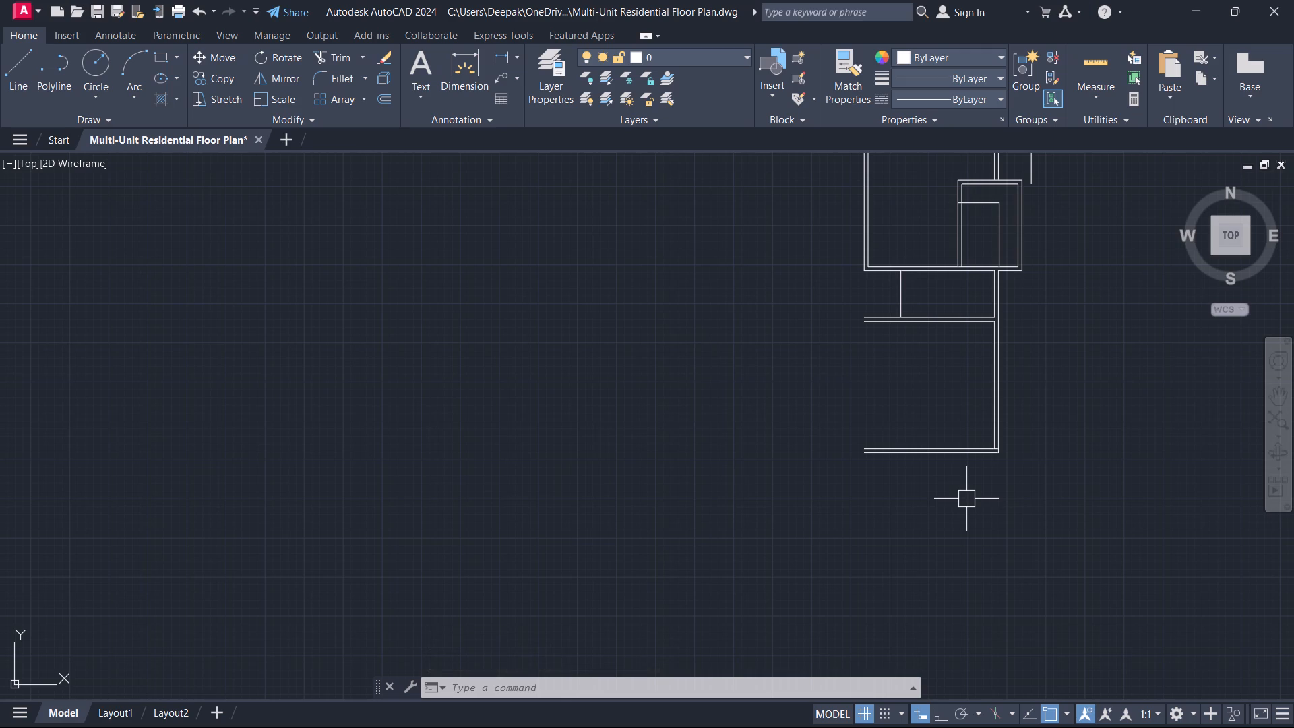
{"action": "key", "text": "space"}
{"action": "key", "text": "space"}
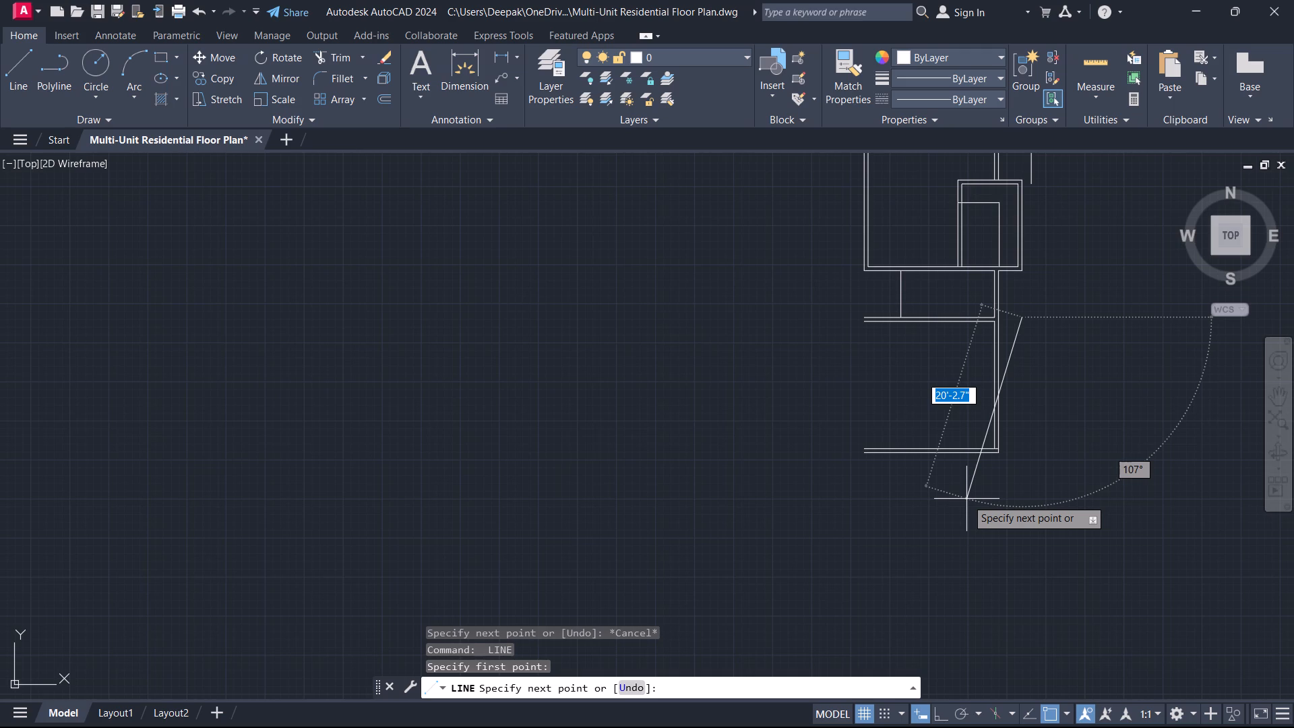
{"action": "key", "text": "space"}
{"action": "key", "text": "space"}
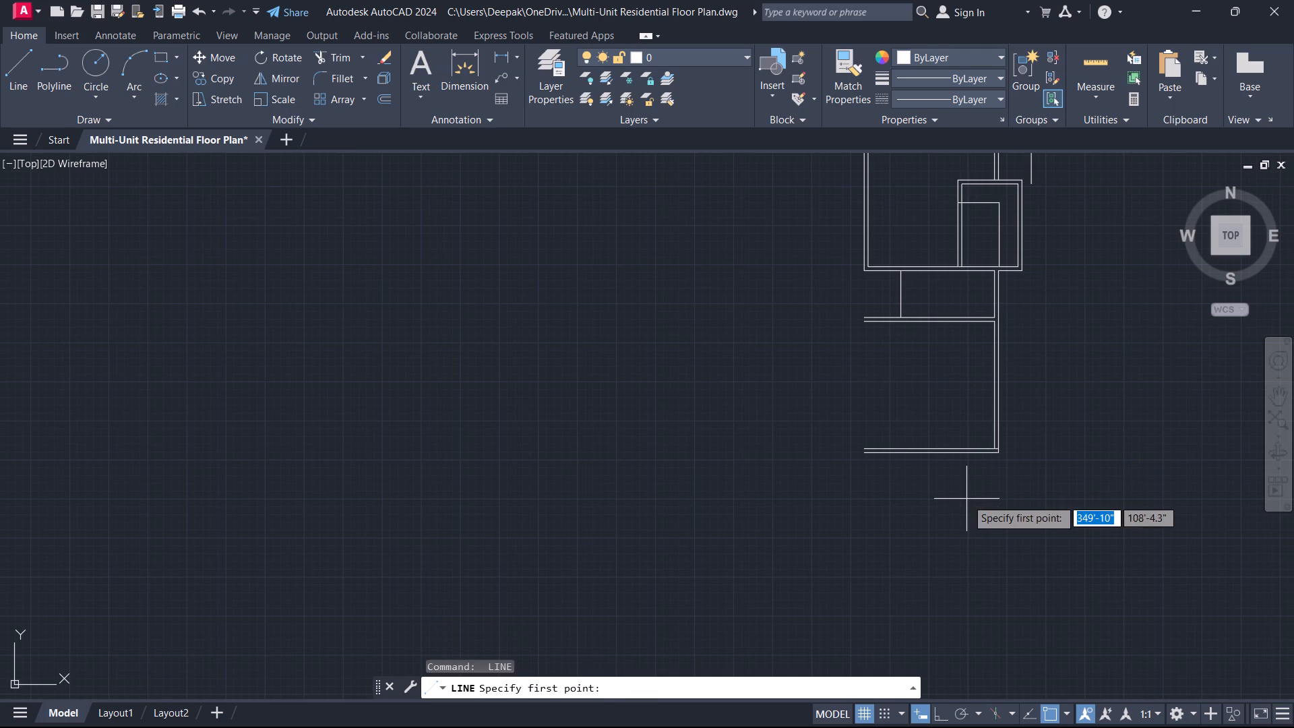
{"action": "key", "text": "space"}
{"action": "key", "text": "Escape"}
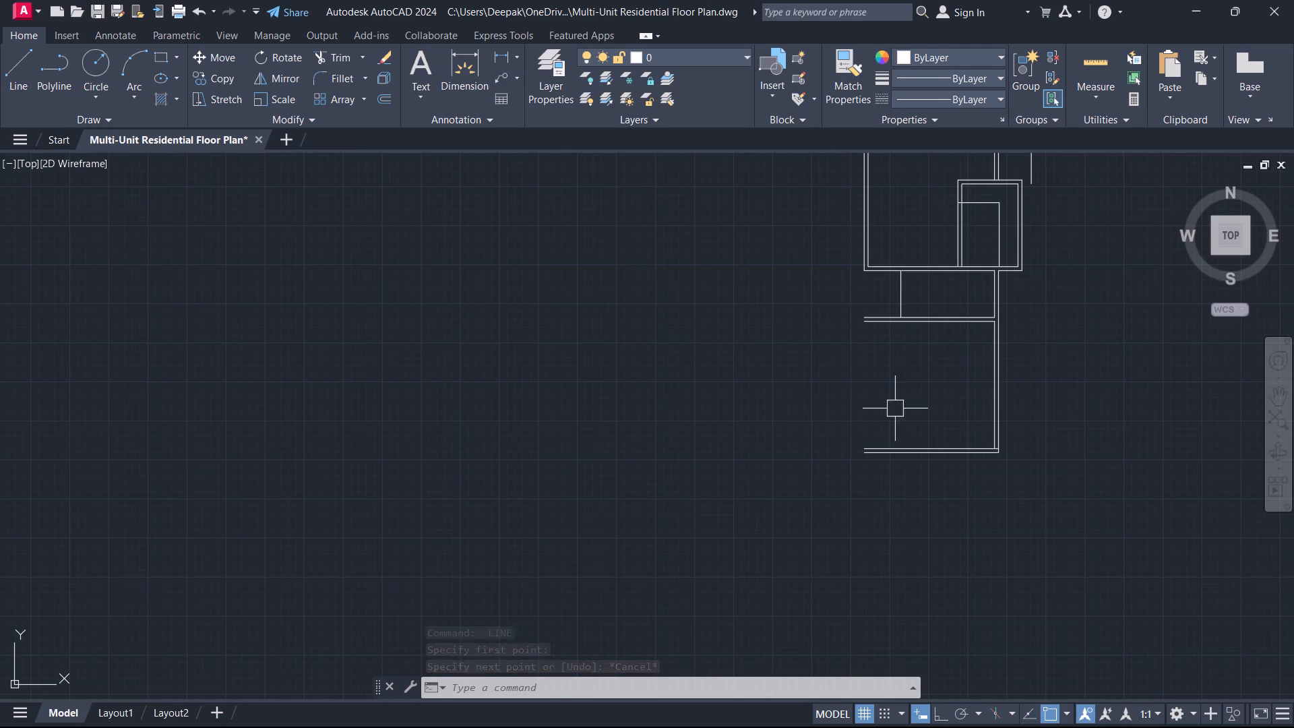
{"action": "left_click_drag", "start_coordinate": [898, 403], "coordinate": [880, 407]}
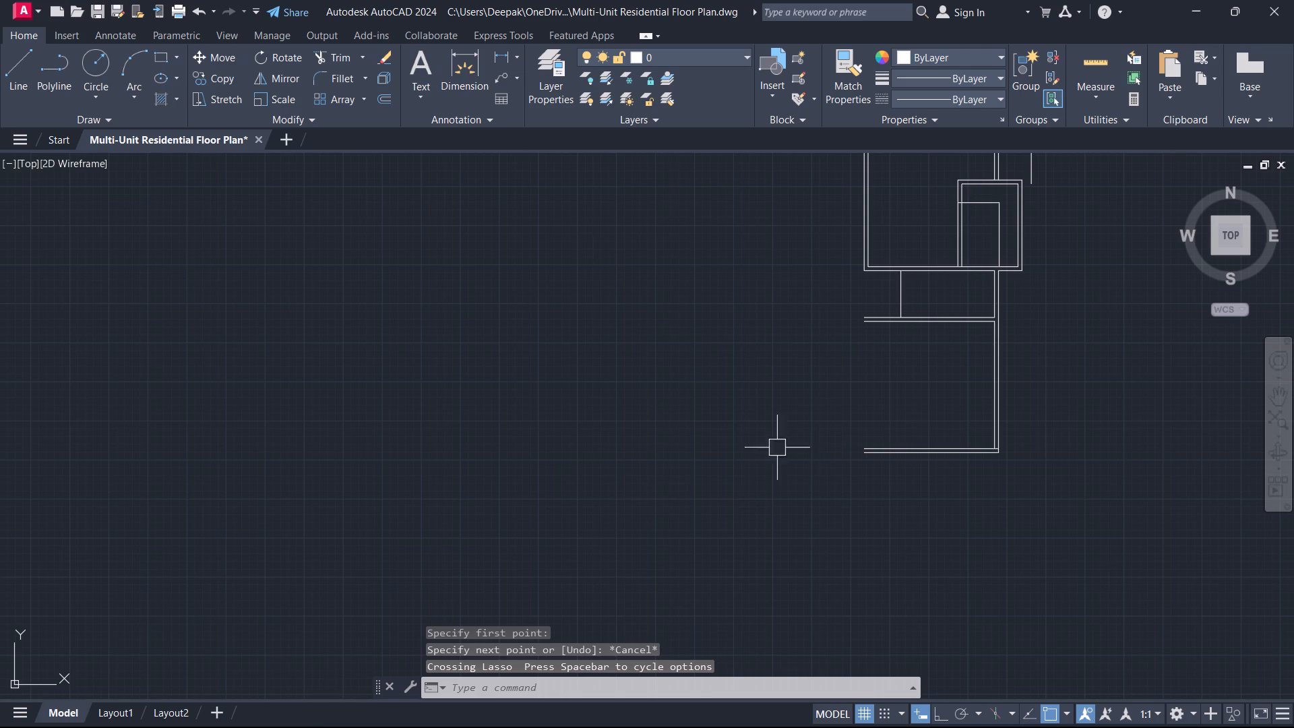
Examine the FLAT-1 wall layout around the 10'-0"X13'-3" bedroom, the small adjoining room and the staircase.
{"action": "scroll", "coordinate": [877, 377], "scroll_direction": "down", "scroll_amount": 1}
{"action": "middle_click_drag", "start_coordinate": [879, 376], "coordinate": [621, 605]}
{"action": "scroll", "coordinate": [550, 451], "scroll_direction": "up", "scroll_amount": 1}
{"action": "middle_click_drag", "start_coordinate": [561, 450], "coordinate": [601, 506]}
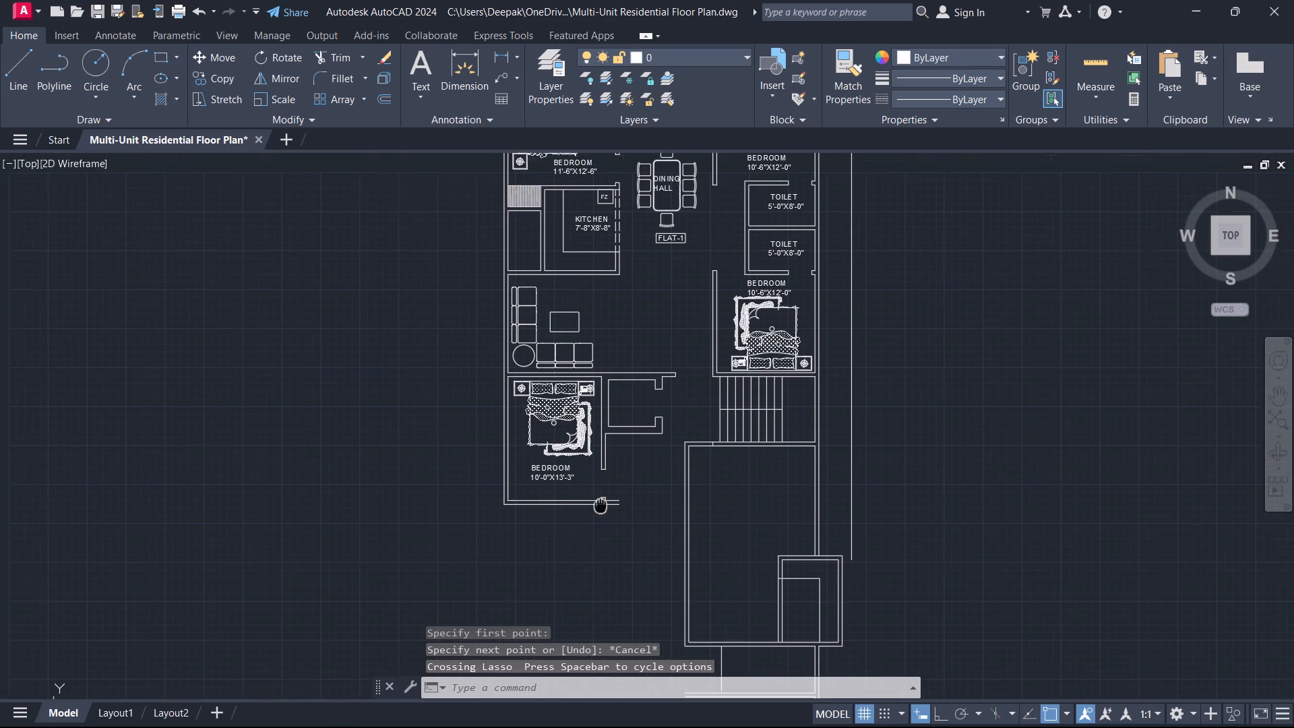
{"action": "middle_click_drag", "start_coordinate": [601, 506], "coordinate": [604, 511]}
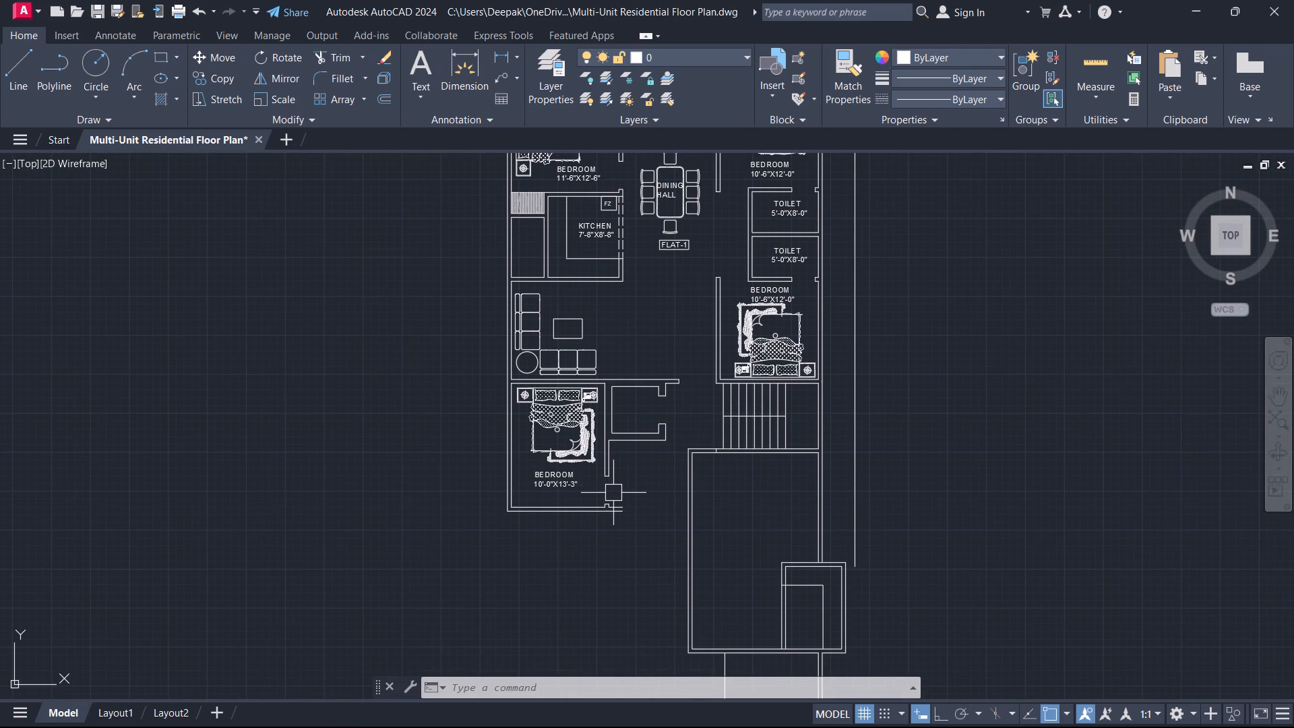
{"action": "scroll", "coordinate": [621, 498], "scroll_direction": "up", "scroll_amount": 1}
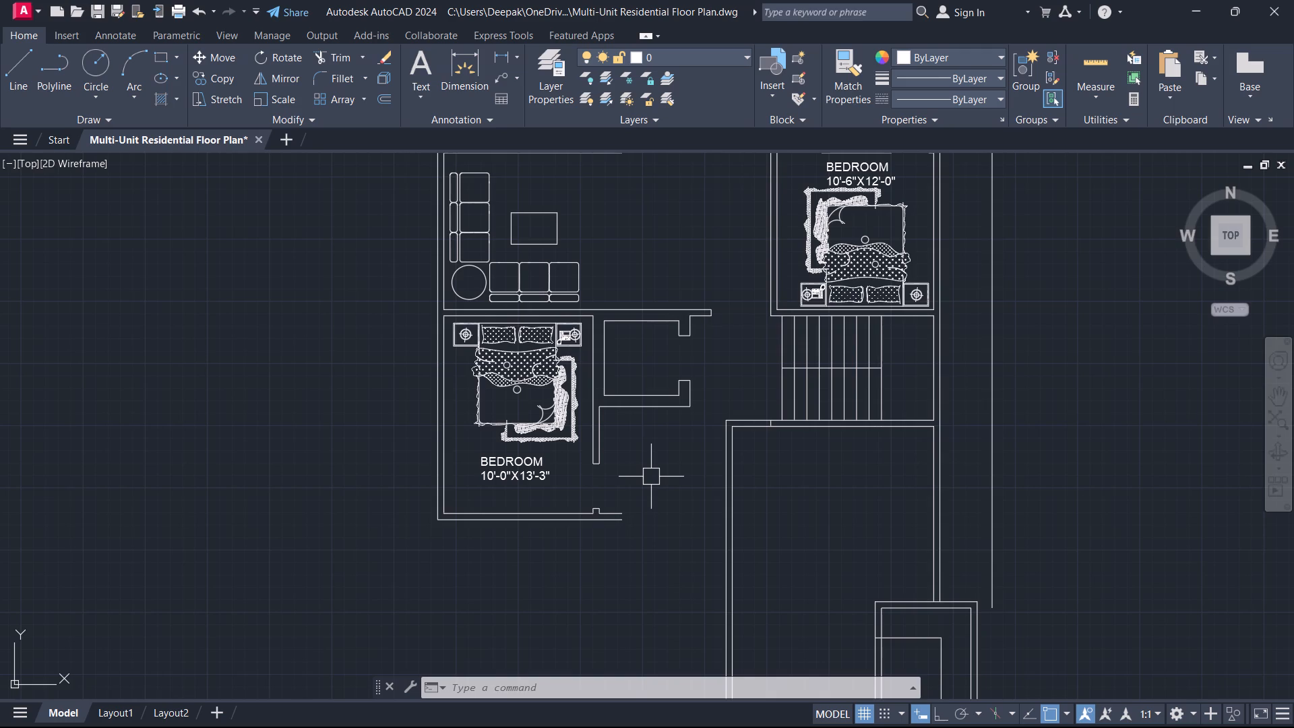
{"action": "scroll", "coordinate": [652, 476], "scroll_direction": "up", "scroll_amount": 1}
{"action": "middle_click_drag", "start_coordinate": [652, 476], "coordinate": [660, 506]}
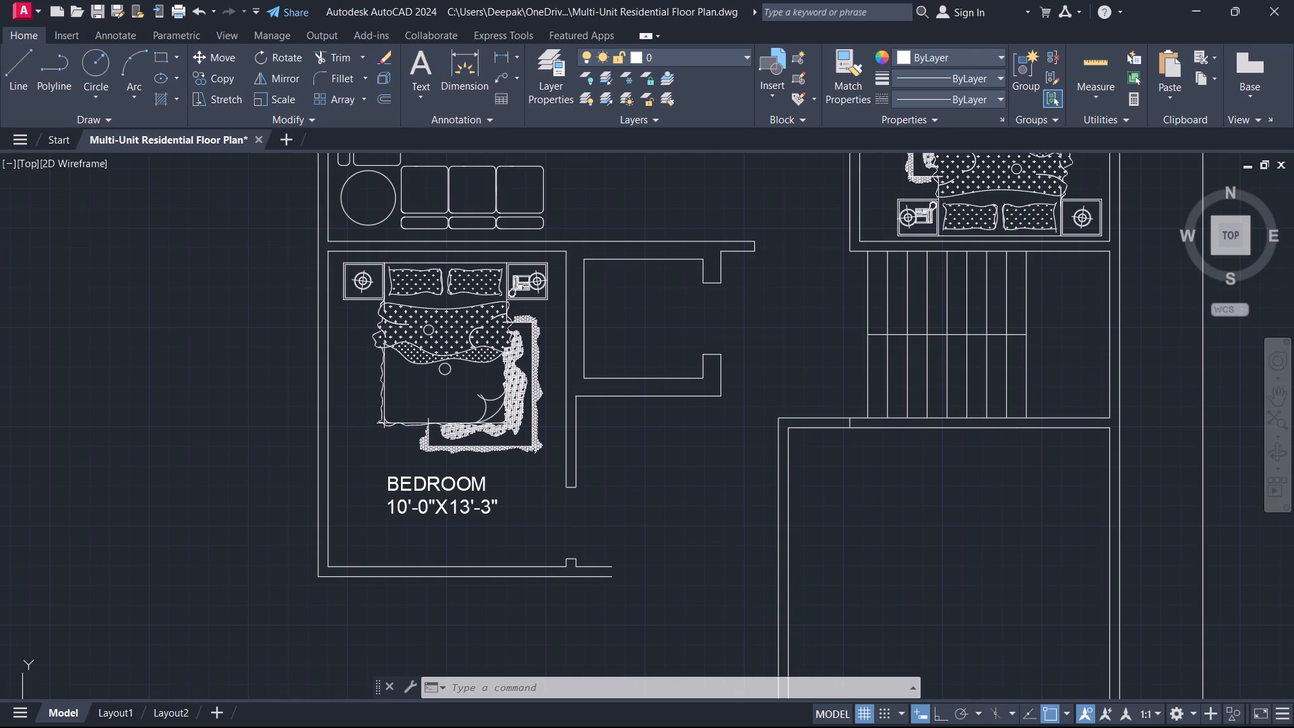
{"action": "scroll", "coordinate": [665, 349], "scroll_direction": "down", "scroll_amount": 1}
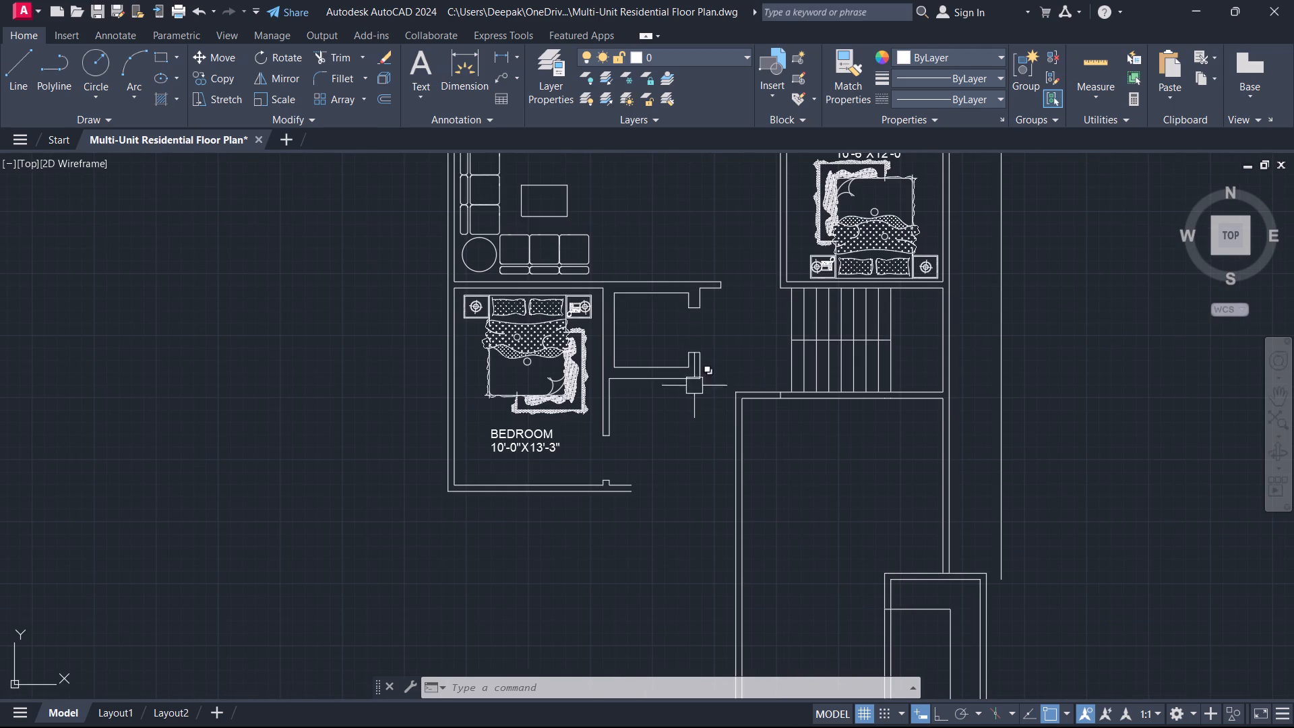
{"action": "middle_click_drag", "start_coordinate": [673, 446], "coordinate": [629, 413]}
{"action": "middle_click_drag", "start_coordinate": [619, 402], "coordinate": [580, 481]}
{"action": "scroll", "coordinate": [581, 487], "scroll_direction": "up", "scroll_amount": 1}
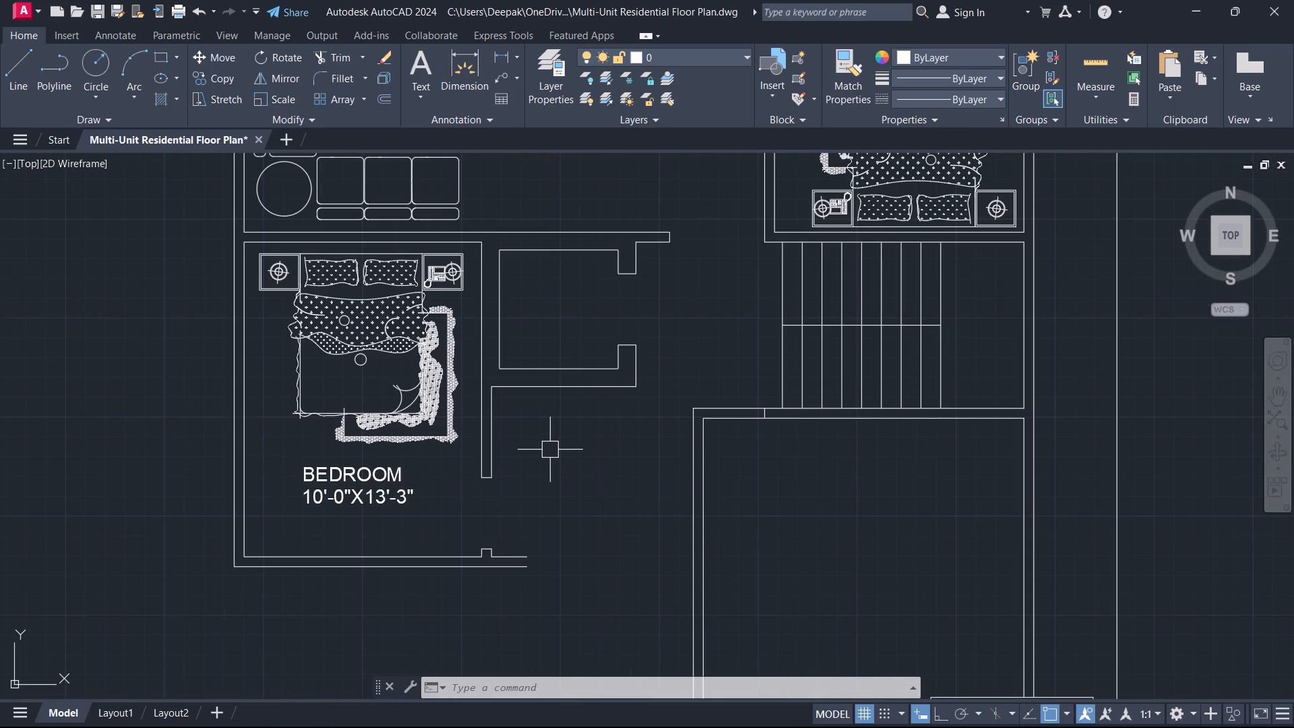
{"action": "middle_click_drag", "start_coordinate": [550, 449], "coordinate": [591, 497]}
{"action": "scroll", "coordinate": [580, 491], "scroll_direction": "up", "scroll_amount": 1}
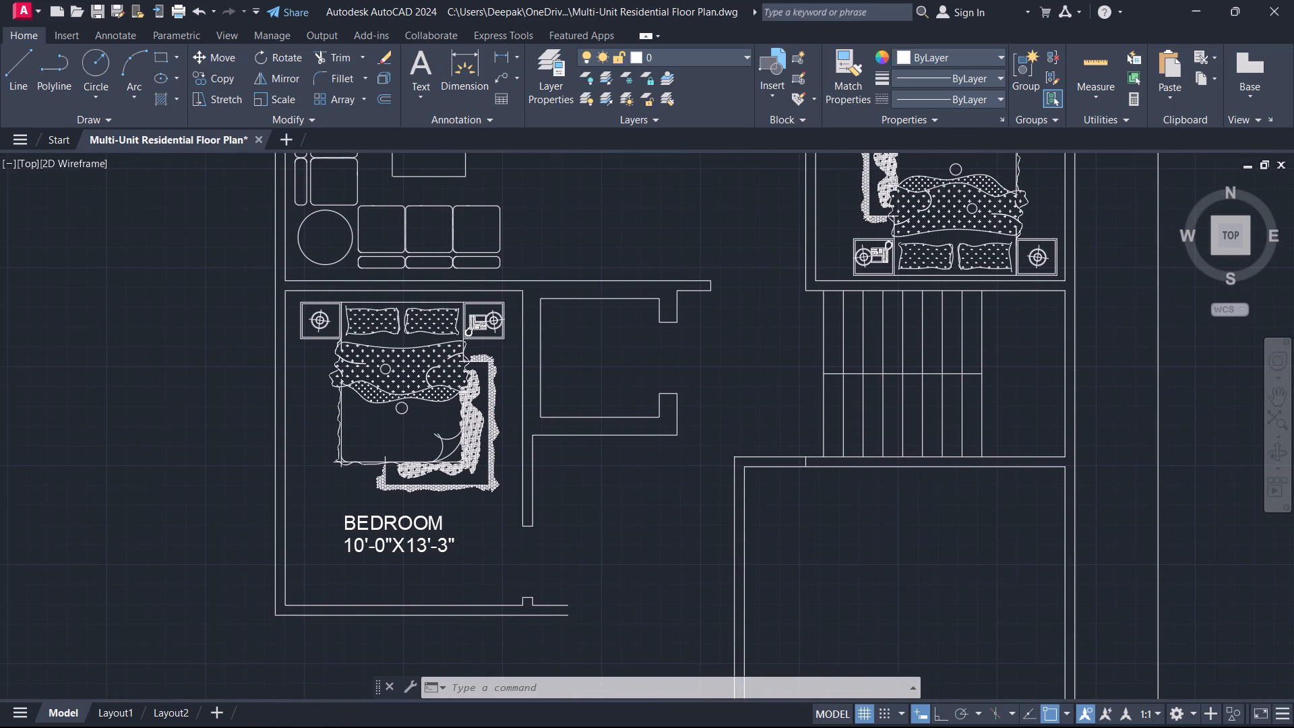
{"action": "middle_click_drag", "start_coordinate": [580, 491], "coordinate": [550, 545]}
{"action": "scroll", "coordinate": [593, 377], "scroll_direction": "down", "scroll_amount": 1}
{"action": "scroll", "coordinate": [679, 426], "scroll_direction": "up", "scroll_amount": 1}
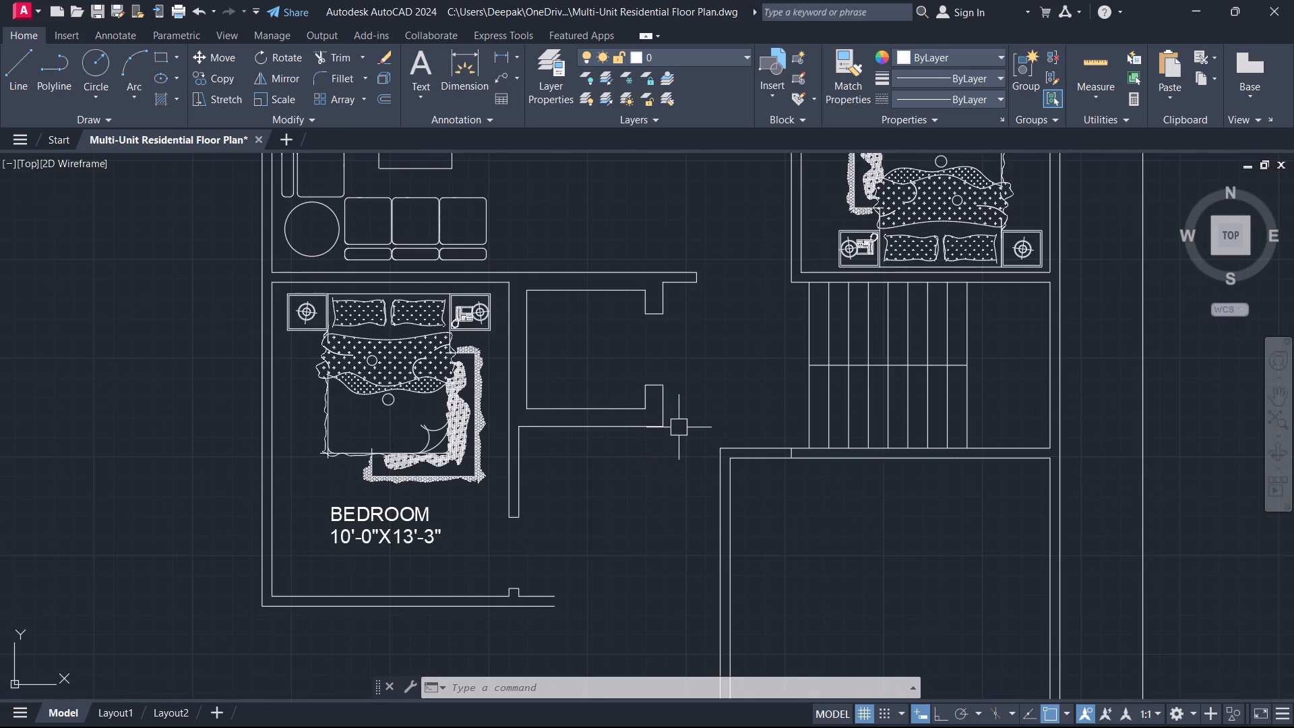
{"action": "scroll", "coordinate": [679, 427], "scroll_direction": "up", "scroll_amount": 2}
{"action": "middle_click_drag", "start_coordinate": [604, 413], "coordinate": [705, 469]}
{"action": "scroll", "coordinate": [604, 413], "scroll_direction": "down", "scroll_amount": 2}
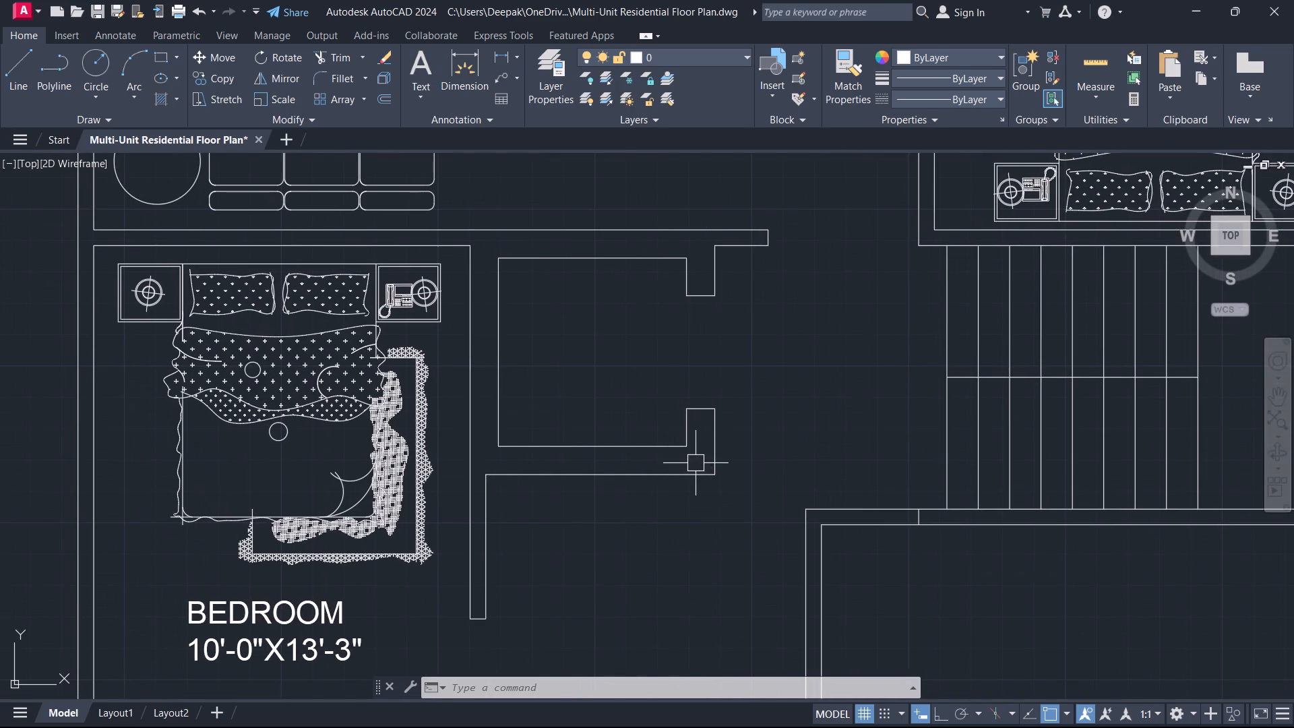
Select the inner and outer wall lines of the small room between the 10'-0"X13'-3" bedroom and the staircase.
{"action": "left_click_drag", "start_coordinate": [699, 462], "coordinate": [698, 455]}
{"action": "left_click", "coordinate": [487, 250]}
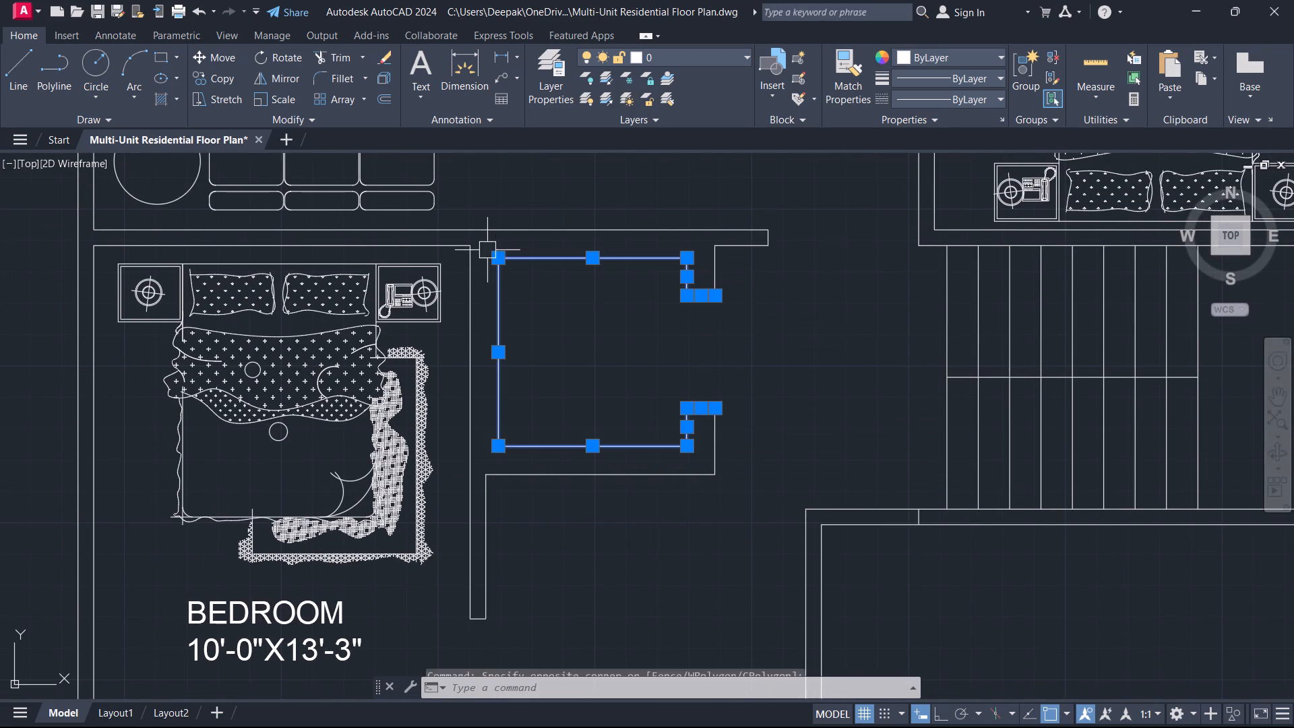
{"action": "left_click_drag", "start_coordinate": [772, 487], "coordinate": [745, 468]}
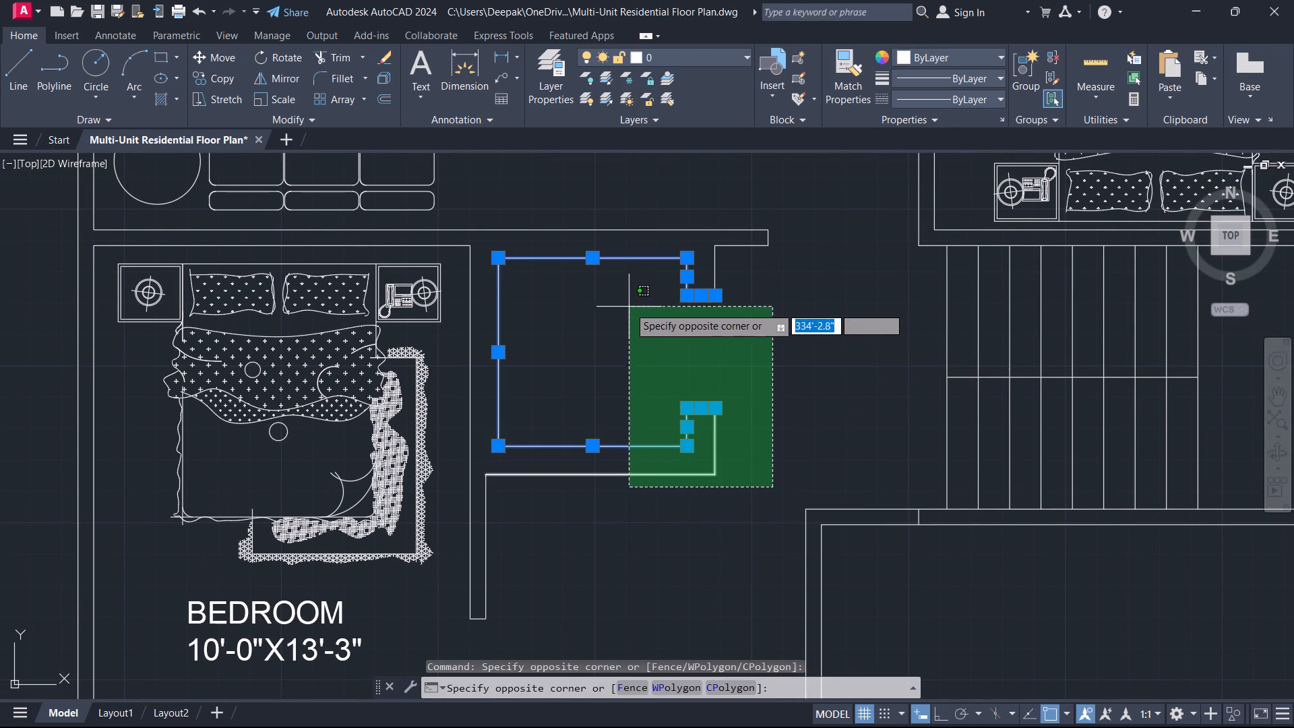
{"action": "left_click", "coordinate": [594, 274]}
{"action": "right_click", "coordinate": [614, 330]}
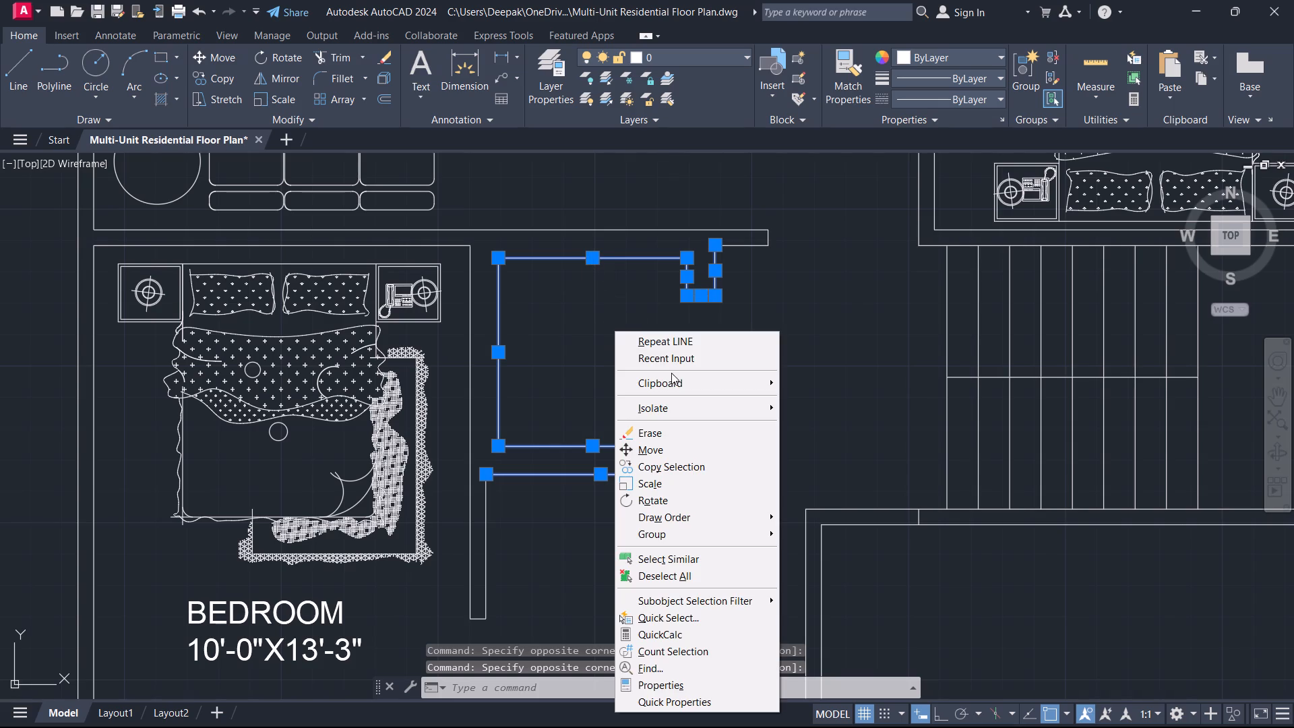
{"action": "left_click", "coordinate": [591, 346]}
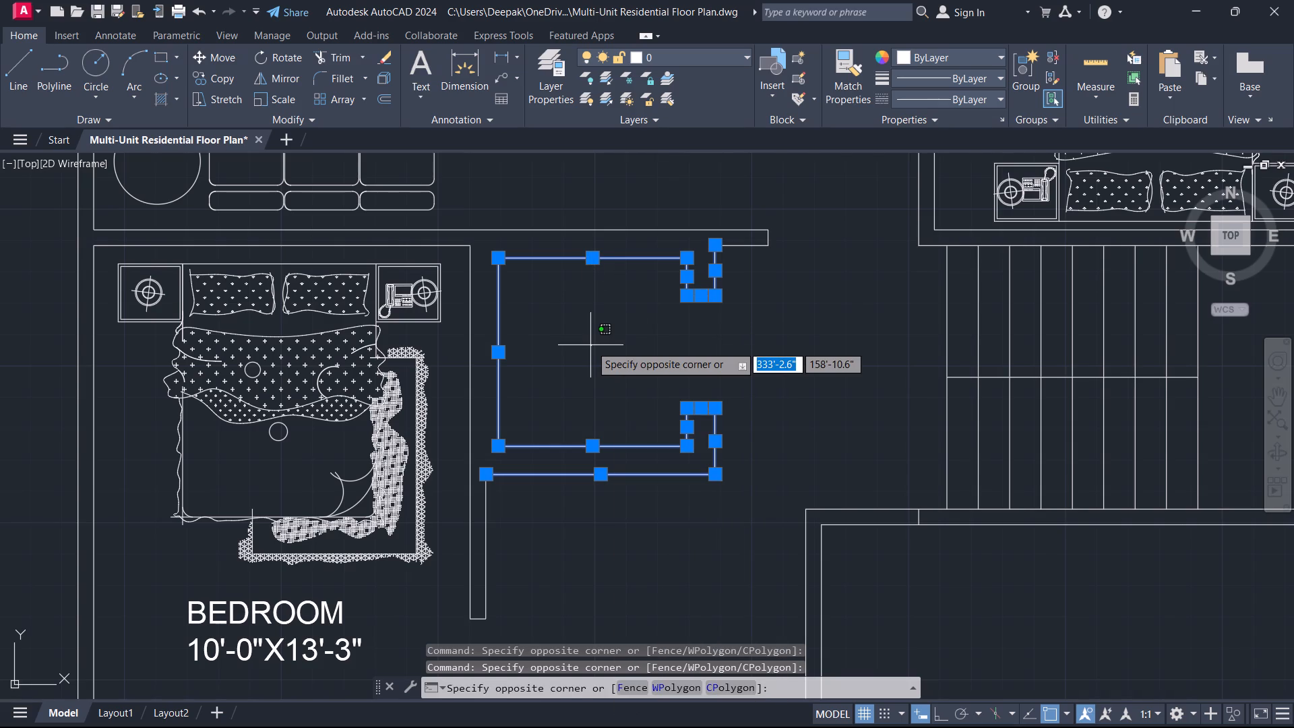
{"action": "key", "text": "Escape"}
{"action": "key", "text": "Escape"}
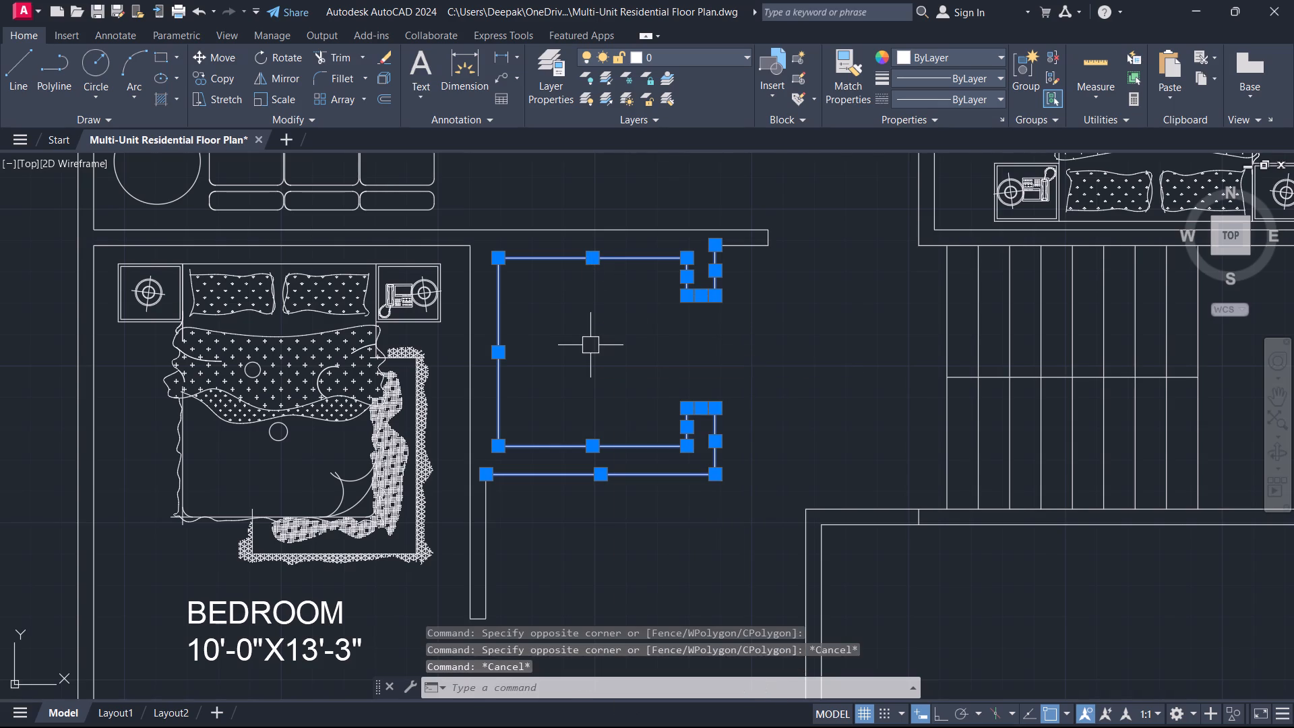
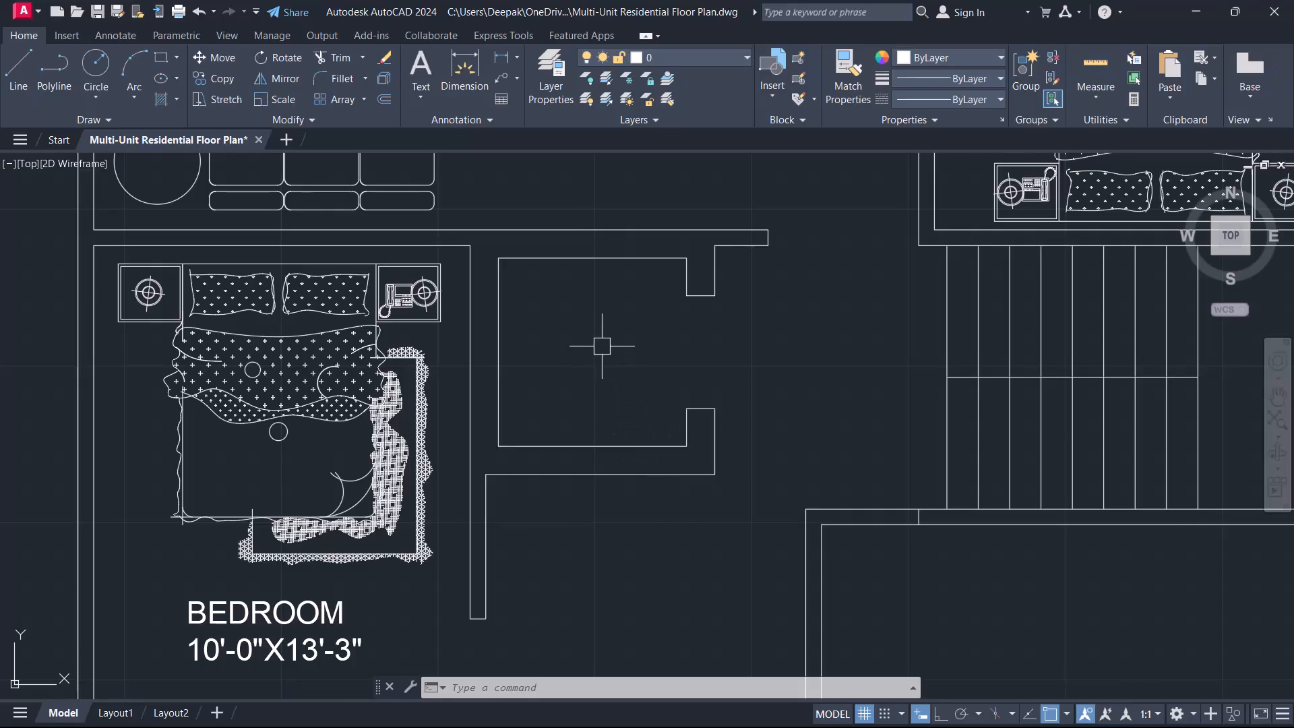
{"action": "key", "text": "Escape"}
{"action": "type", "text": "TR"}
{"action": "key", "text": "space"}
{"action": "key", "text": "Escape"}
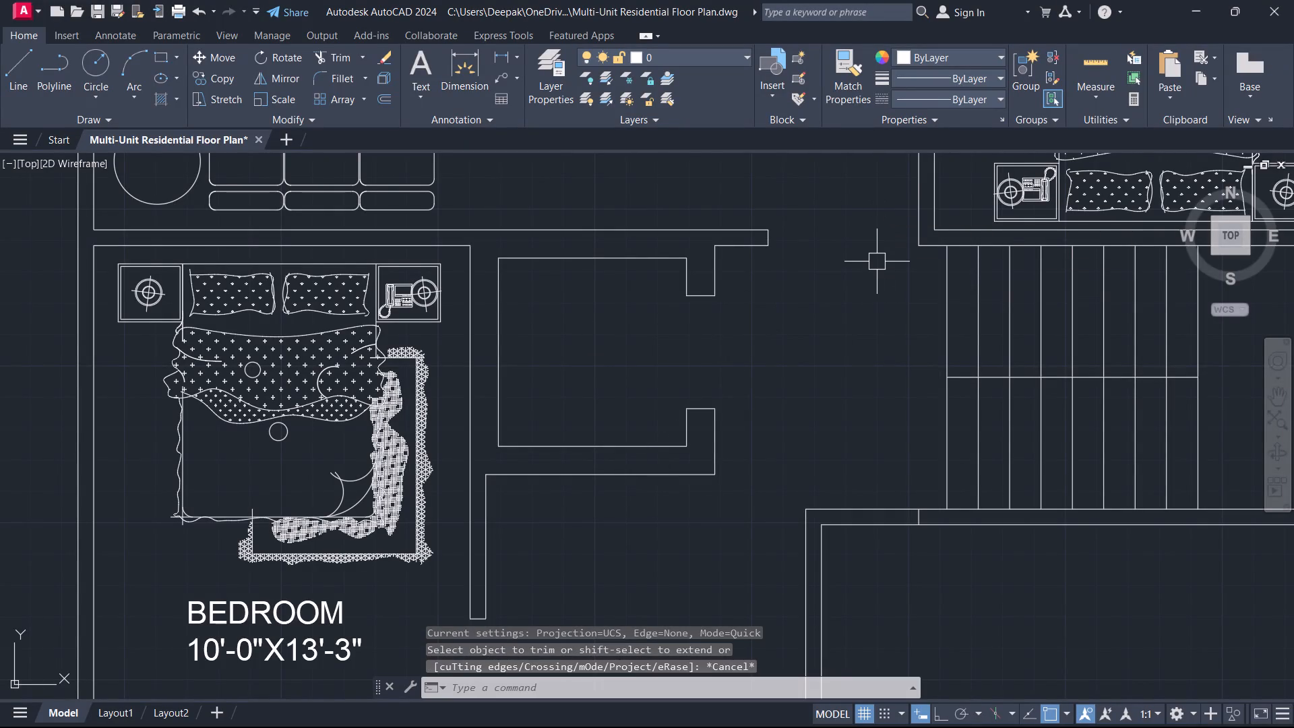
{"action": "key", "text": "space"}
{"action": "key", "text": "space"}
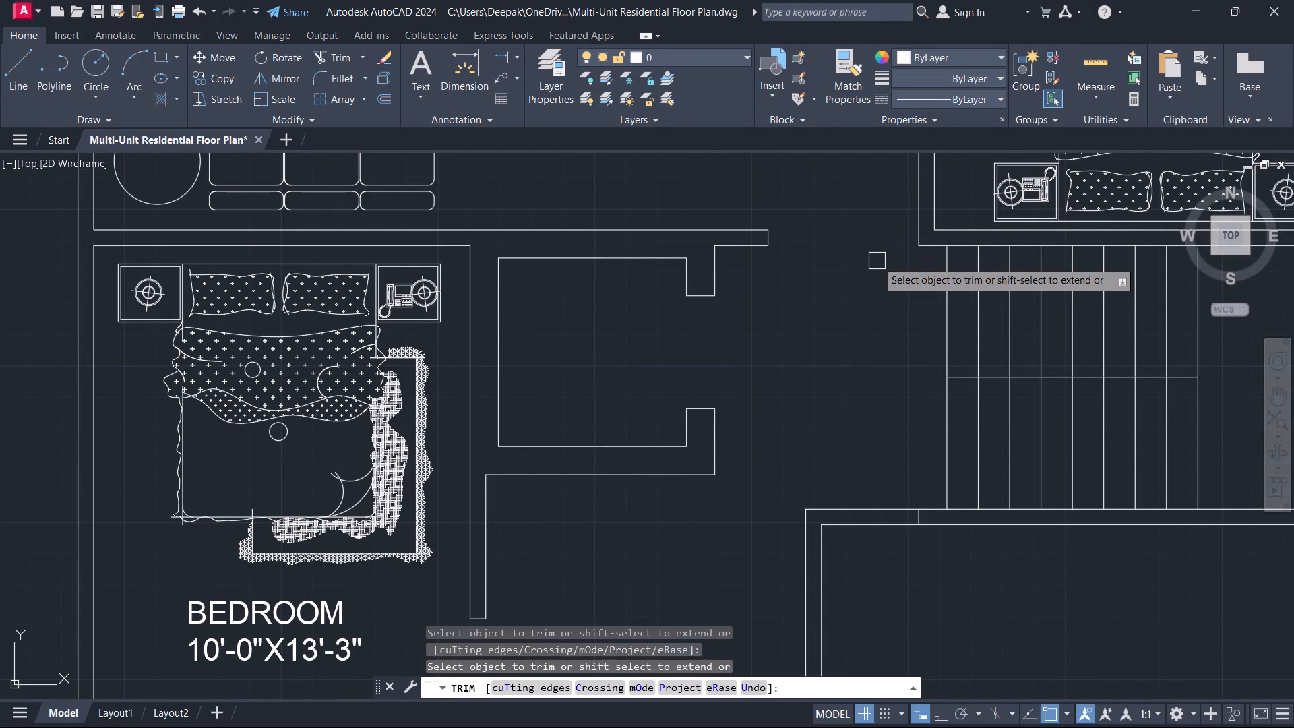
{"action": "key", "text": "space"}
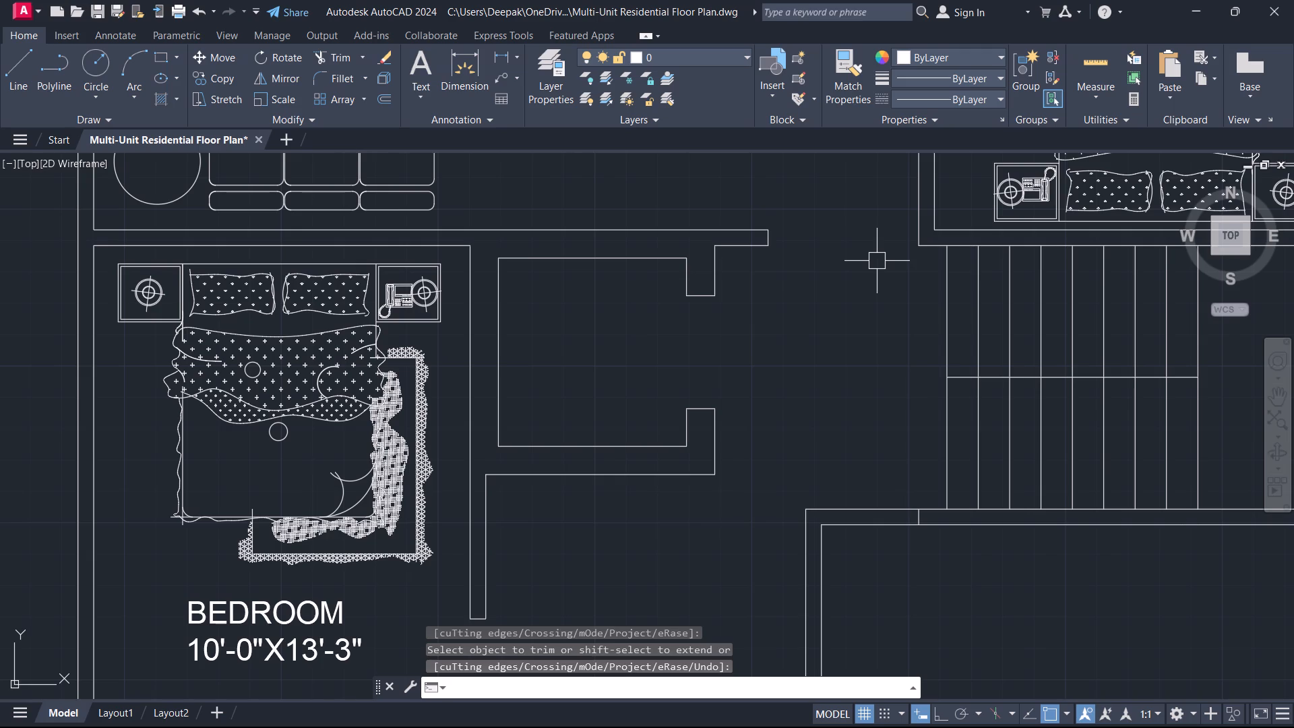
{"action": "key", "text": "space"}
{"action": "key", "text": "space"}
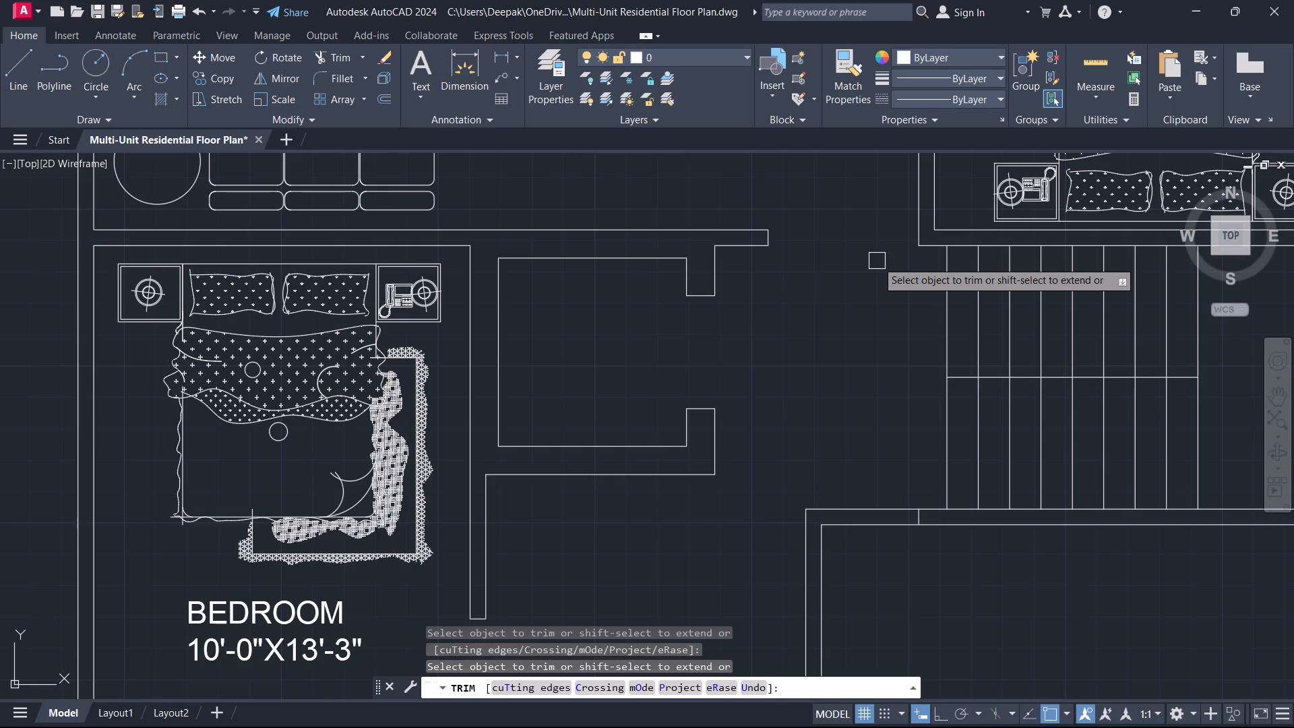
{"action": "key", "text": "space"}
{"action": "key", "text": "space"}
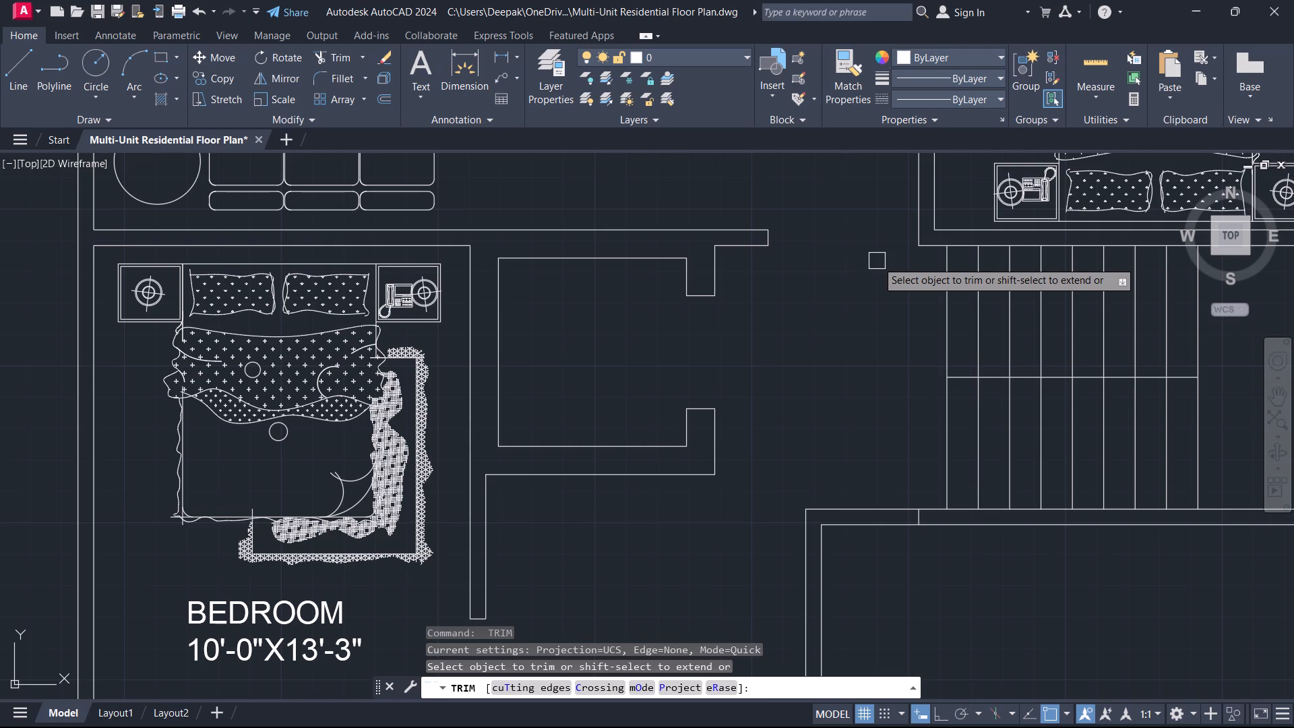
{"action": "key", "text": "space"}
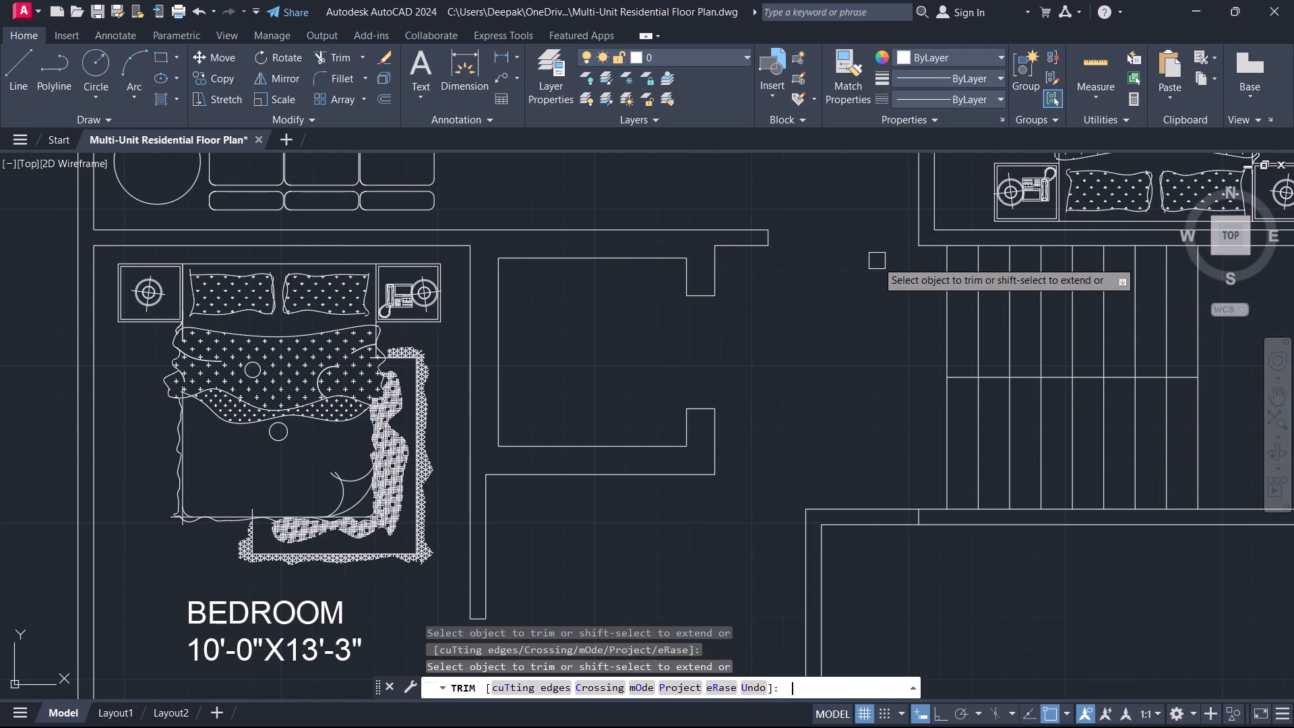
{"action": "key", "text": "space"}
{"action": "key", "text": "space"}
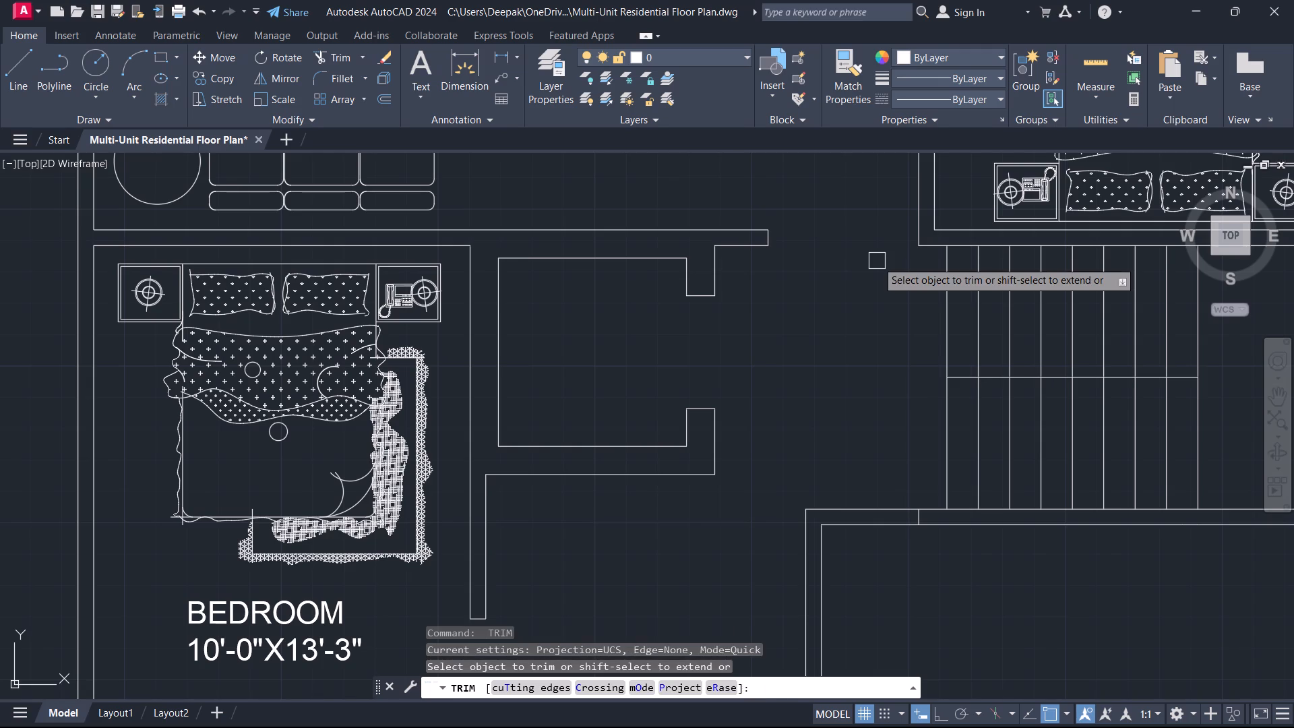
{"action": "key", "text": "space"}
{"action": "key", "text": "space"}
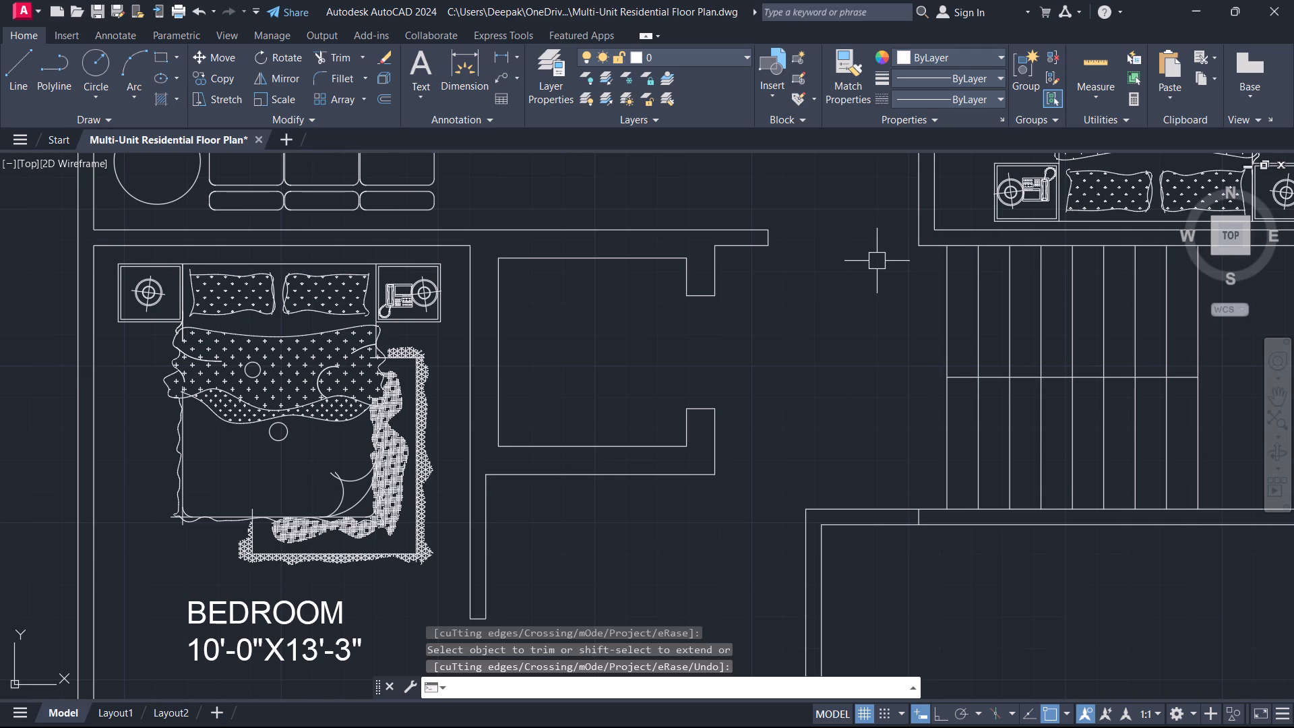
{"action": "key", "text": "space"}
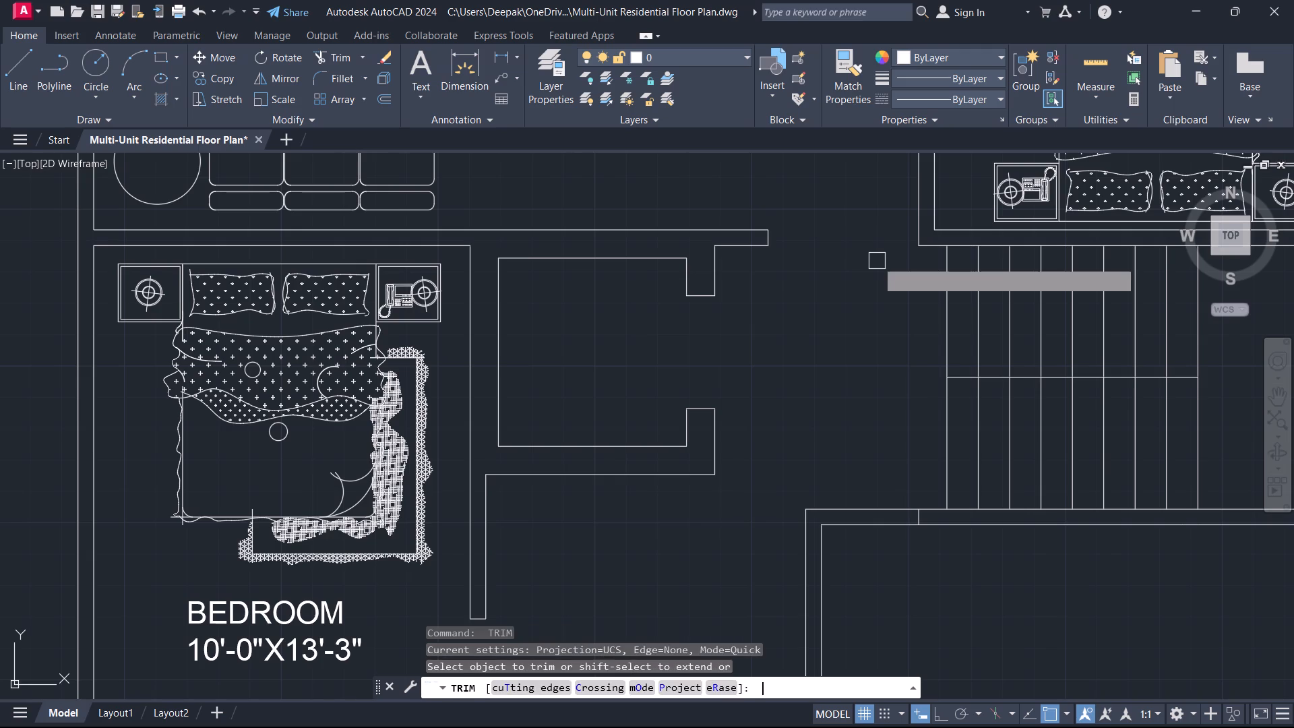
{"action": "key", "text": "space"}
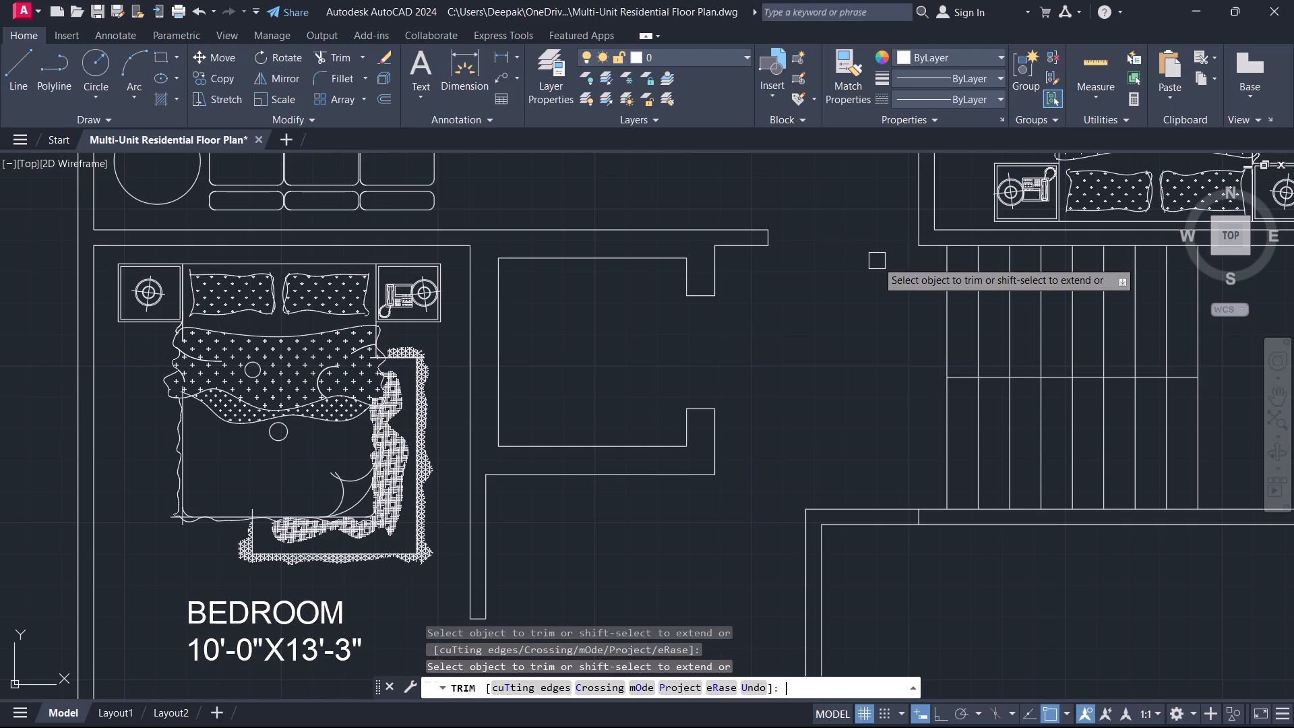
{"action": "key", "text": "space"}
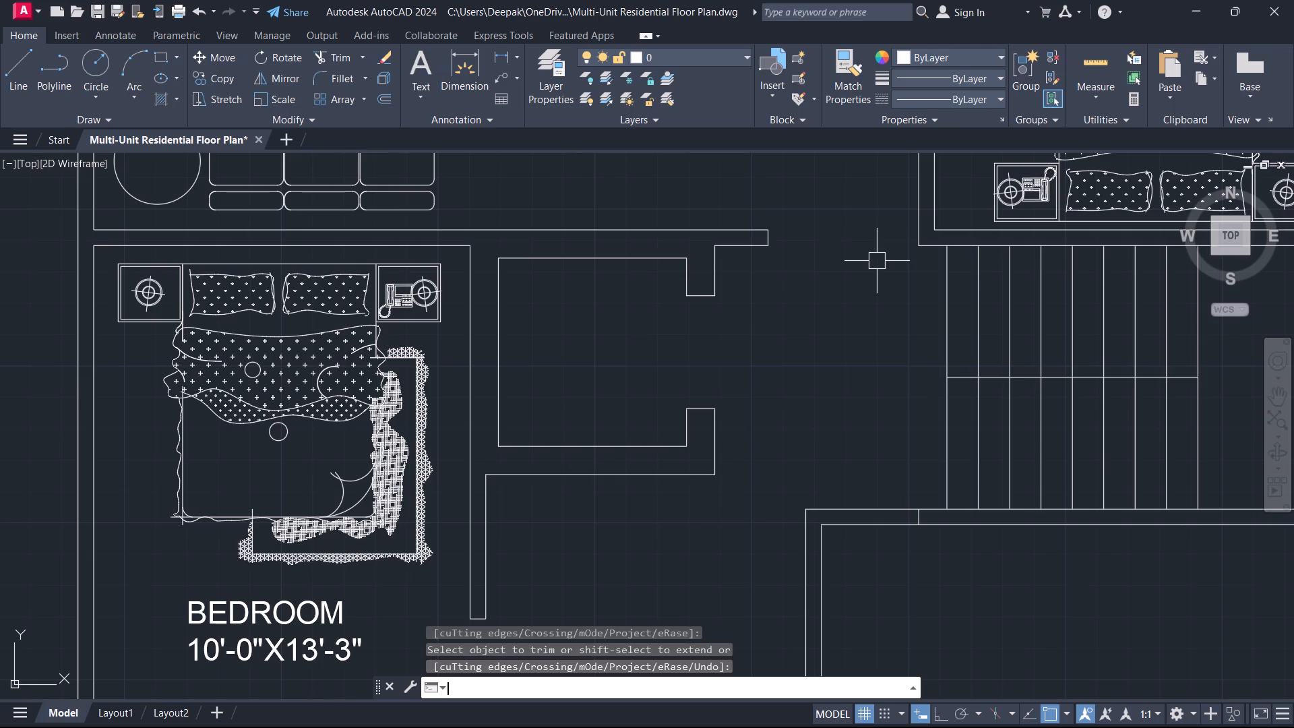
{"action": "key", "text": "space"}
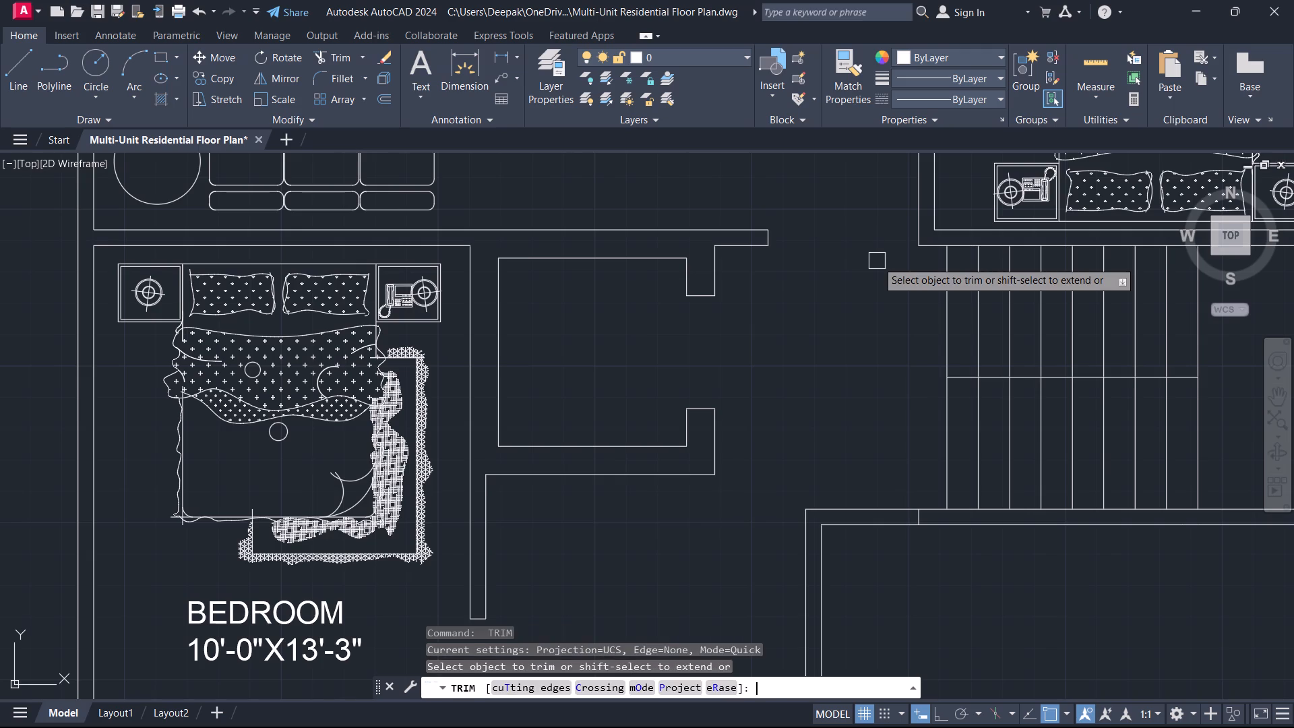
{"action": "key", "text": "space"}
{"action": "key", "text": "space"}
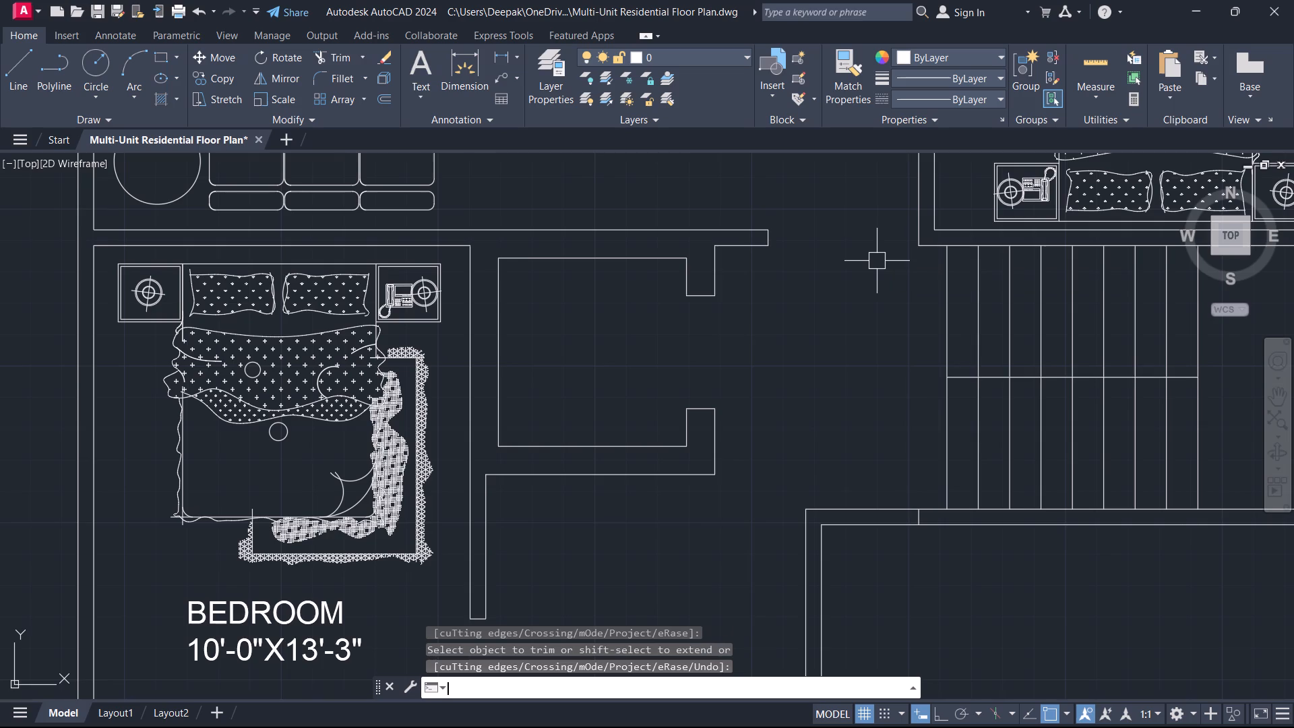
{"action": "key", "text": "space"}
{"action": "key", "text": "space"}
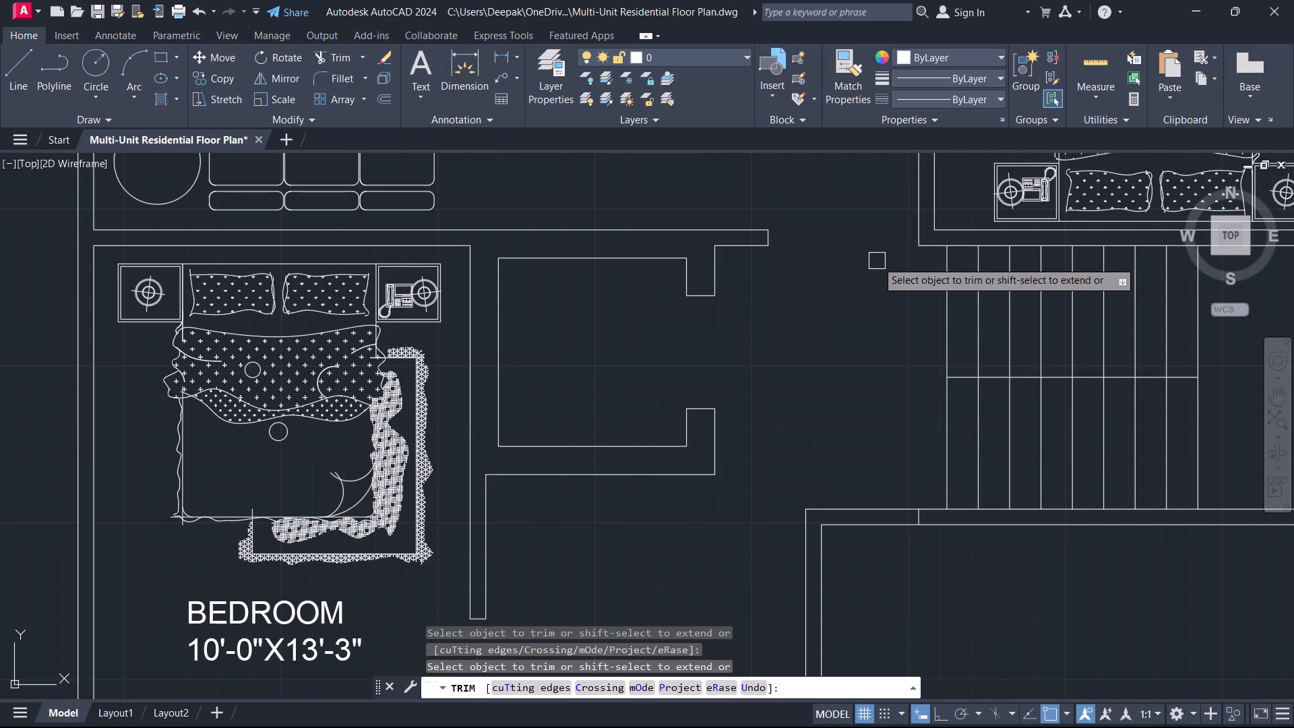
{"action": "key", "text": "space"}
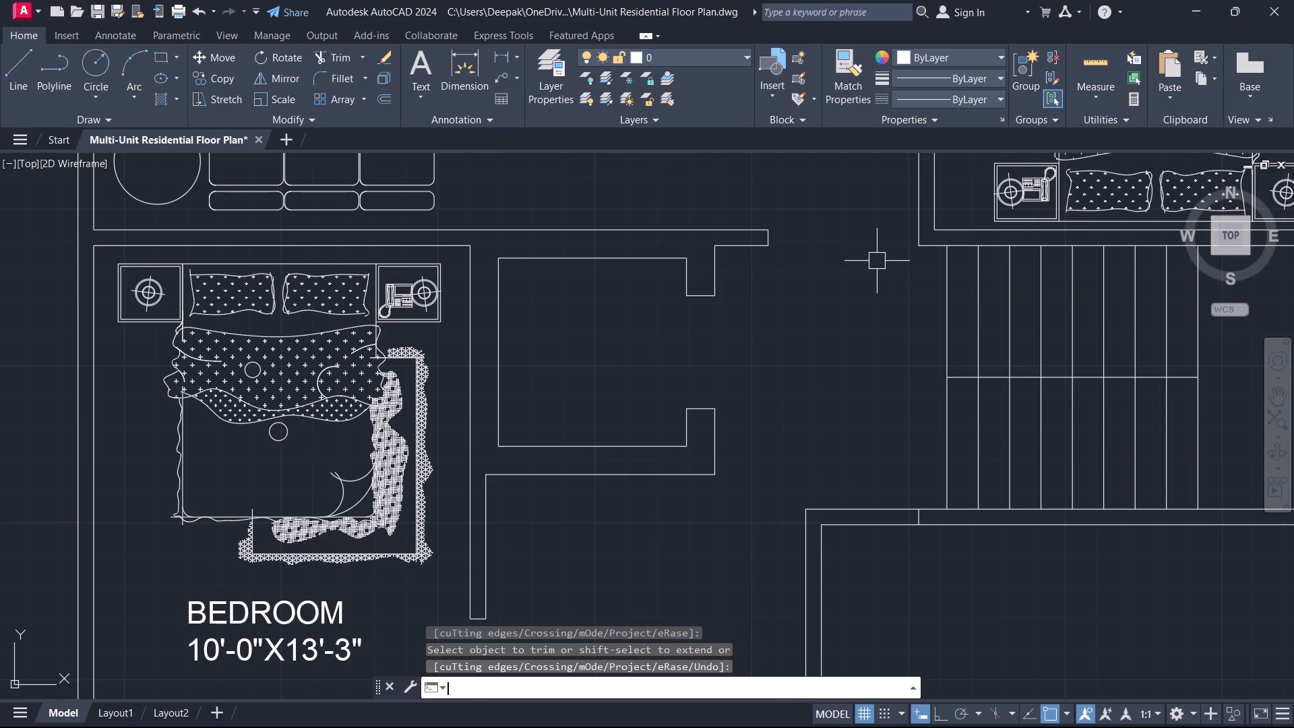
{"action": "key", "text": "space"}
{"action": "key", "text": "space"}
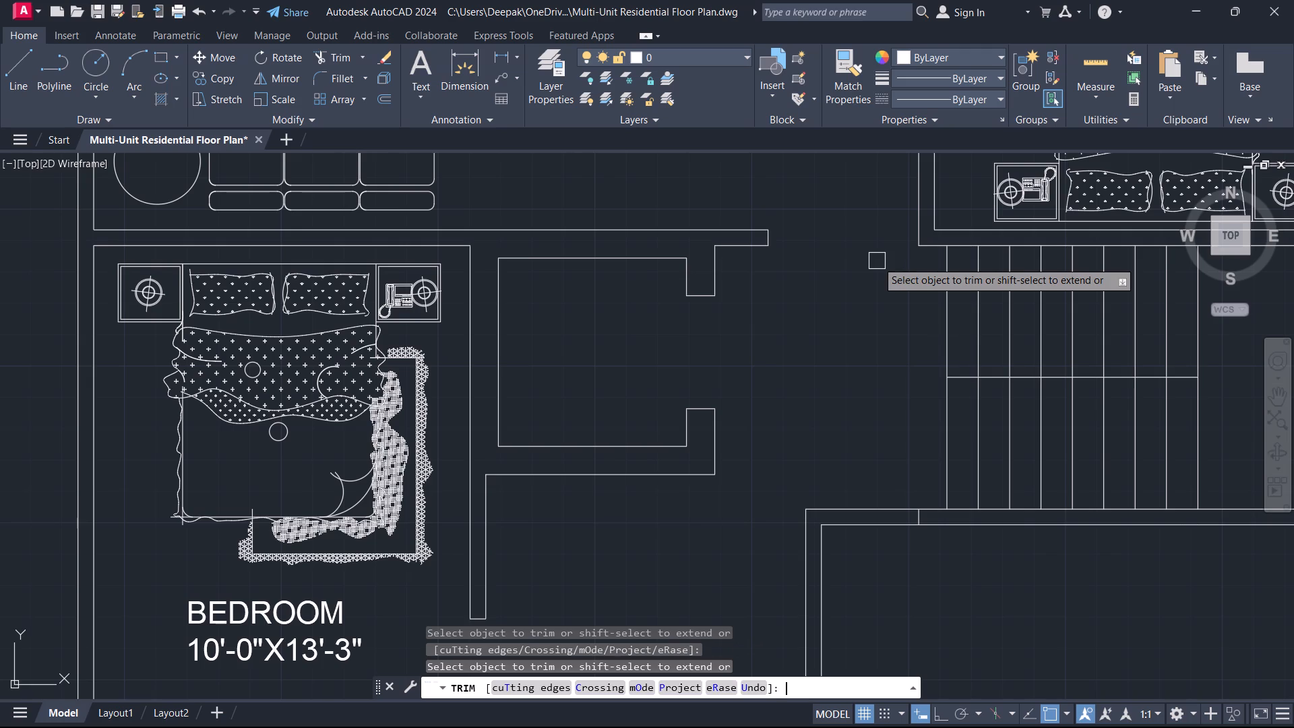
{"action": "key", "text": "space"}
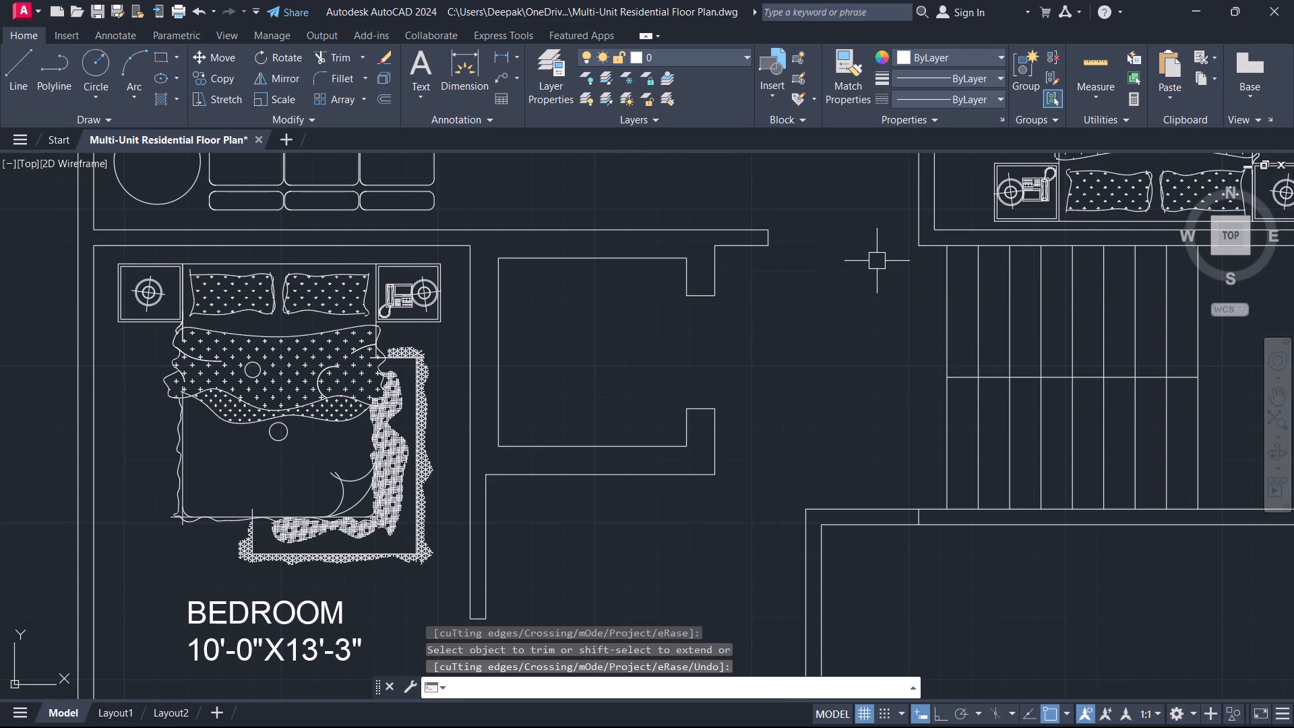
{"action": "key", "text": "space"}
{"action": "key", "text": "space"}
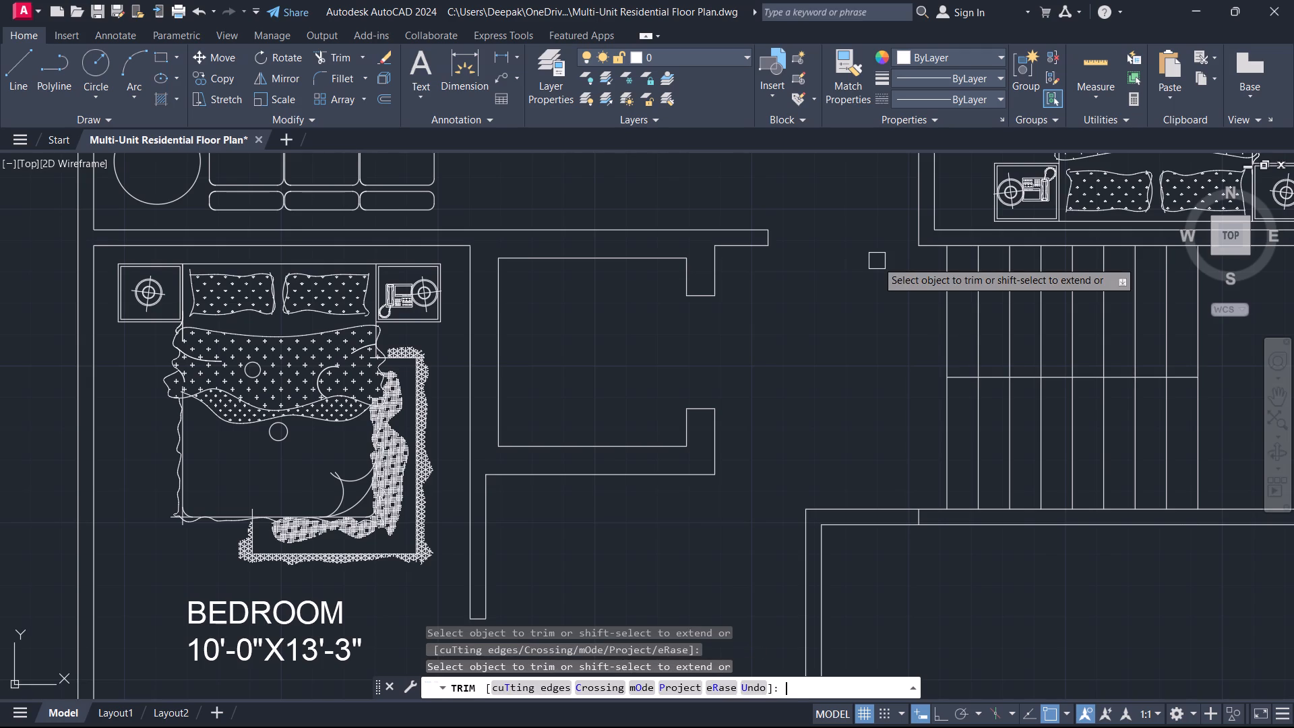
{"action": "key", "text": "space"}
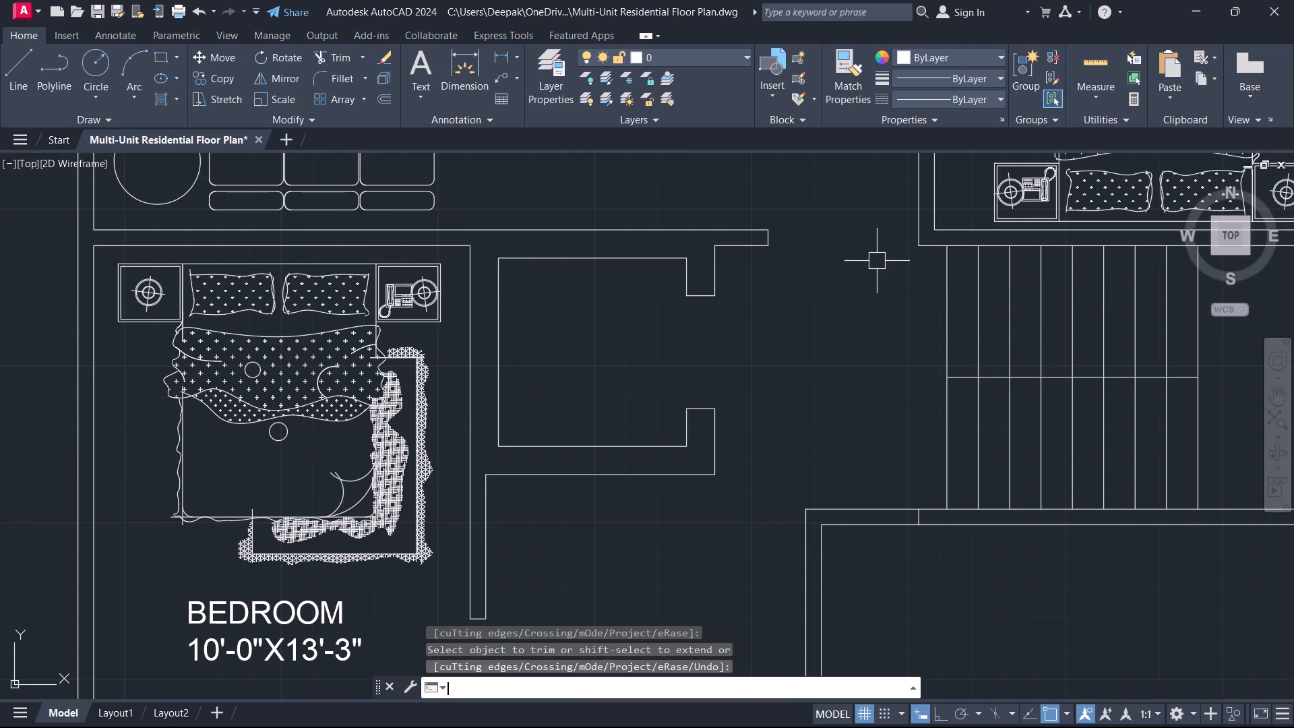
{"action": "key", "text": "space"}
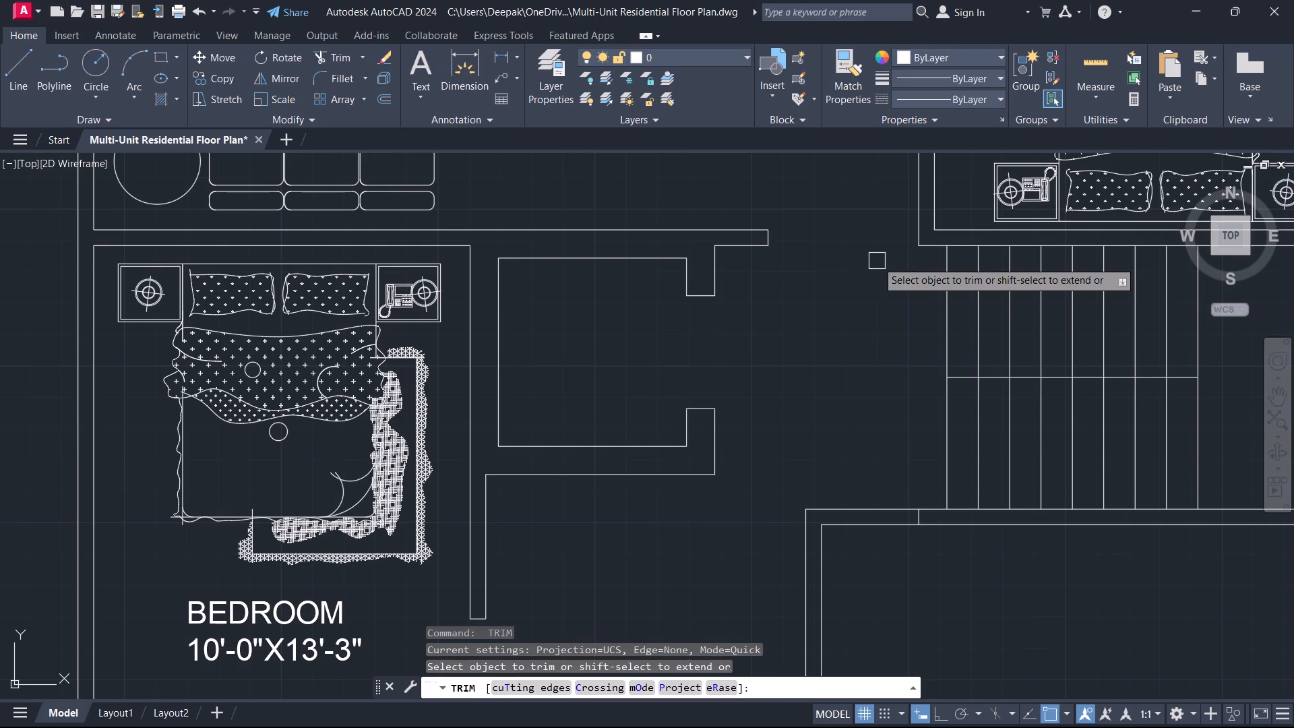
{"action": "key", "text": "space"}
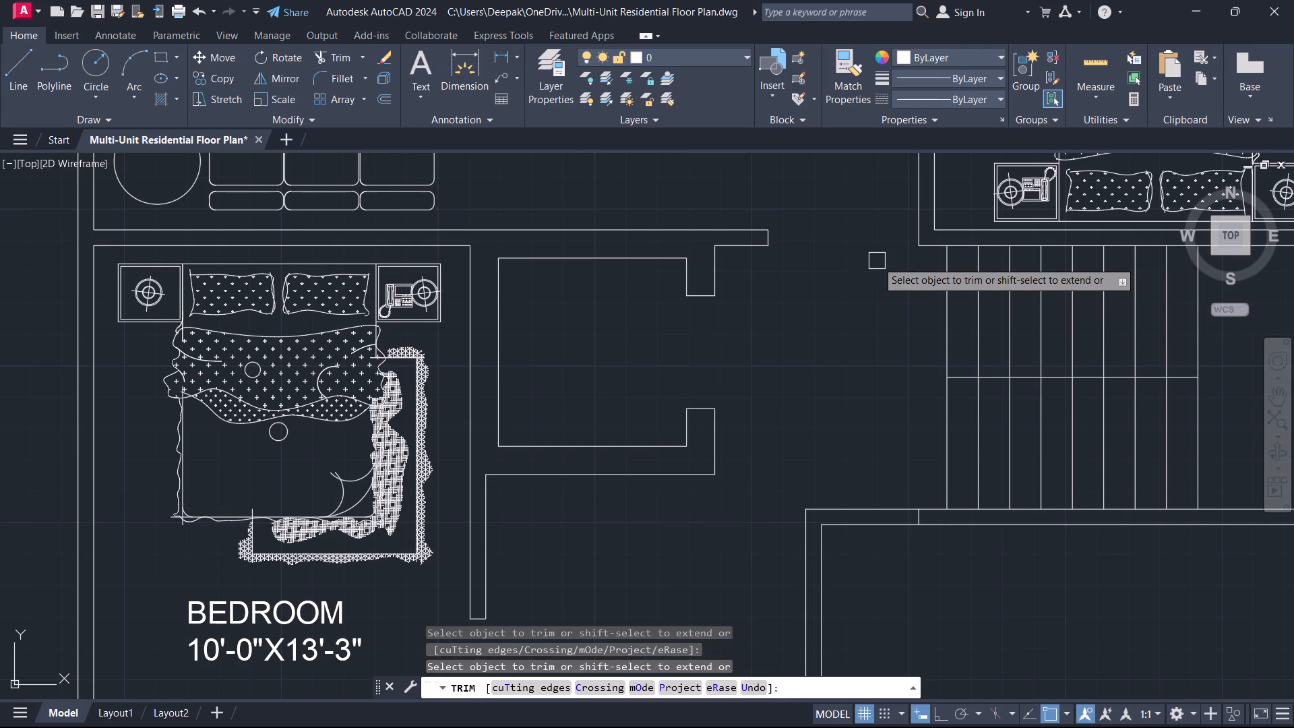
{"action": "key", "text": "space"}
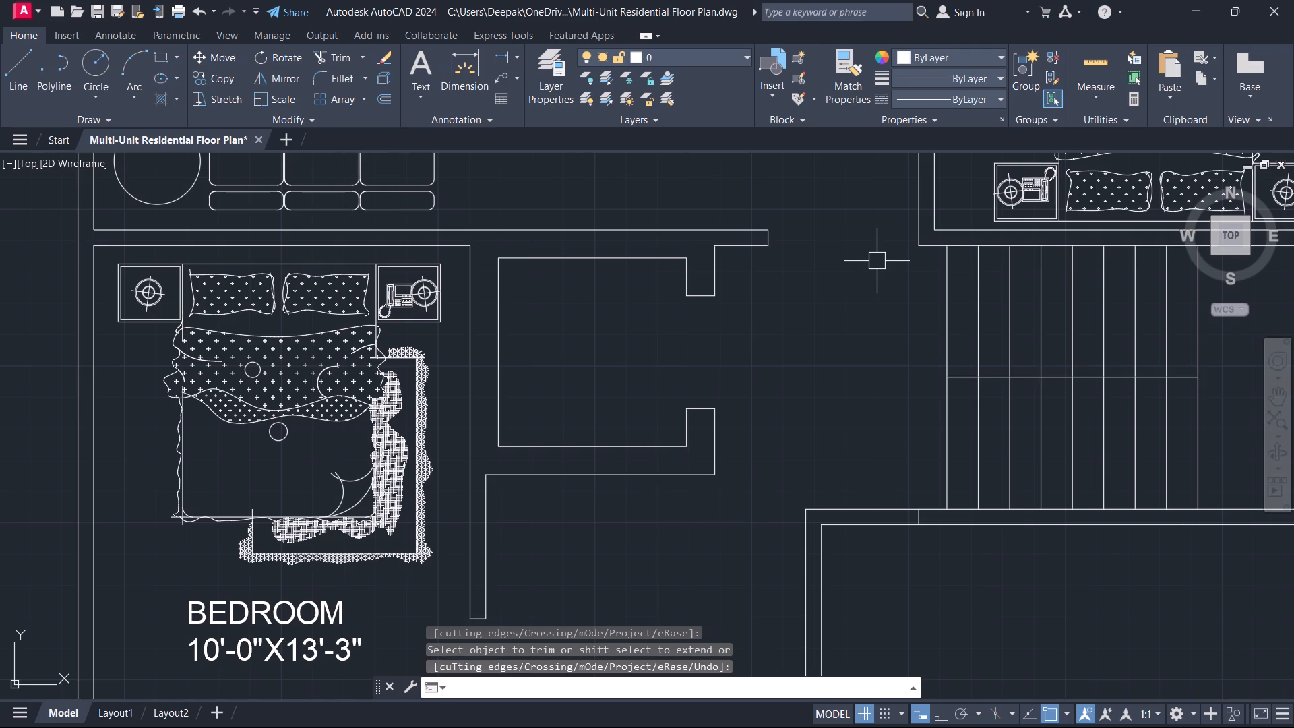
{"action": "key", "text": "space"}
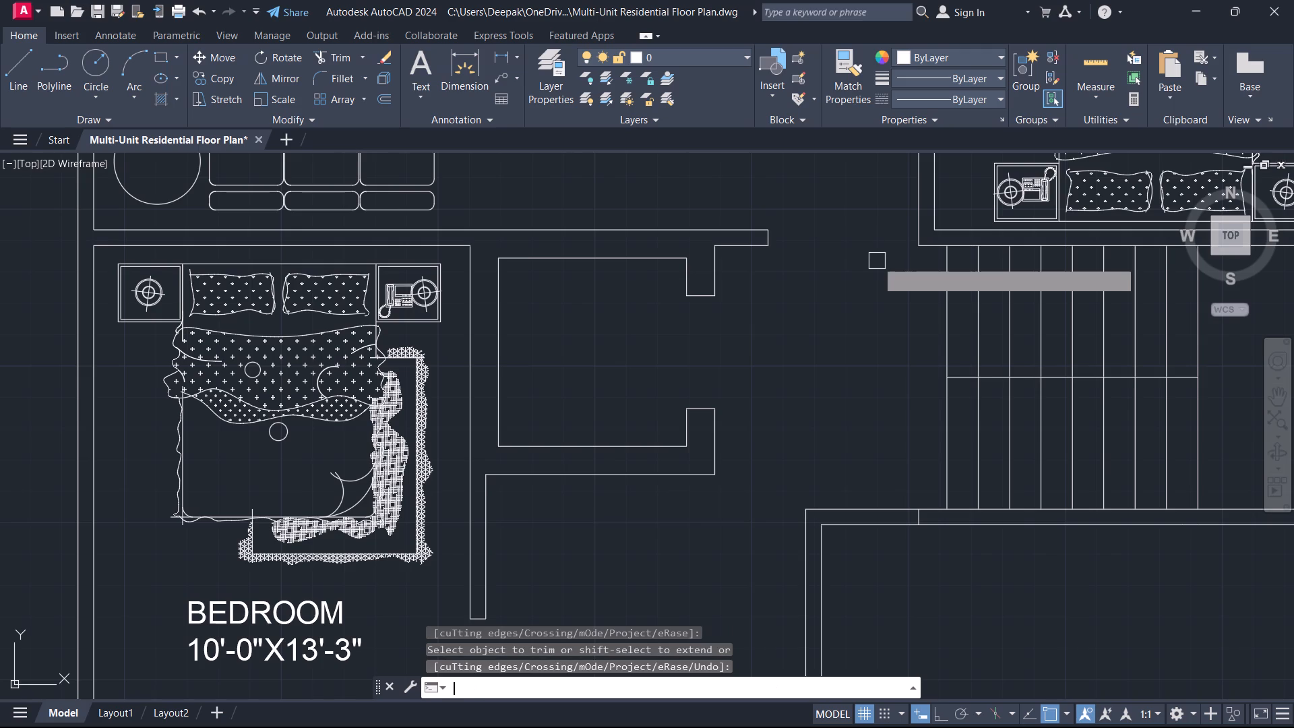
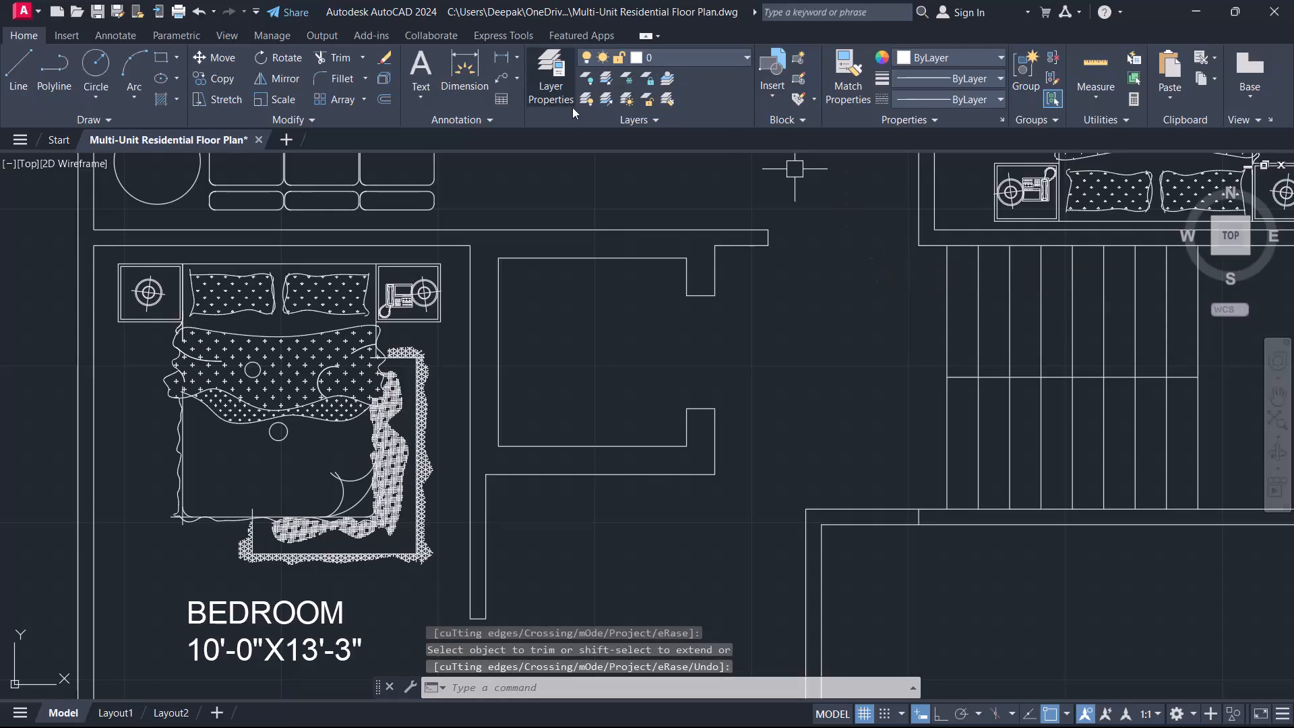
Examine the walls and opening of the small room between the 10'-0"X13'-3" bedroom and the staircase, along with the surrounding passage.
{"action": "scroll", "coordinate": [516, 40], "scroll_direction": "up", "scroll_amount": 1}
{"action": "scroll", "coordinate": [516, 40], "scroll_direction": "down", "scroll_amount": 2}
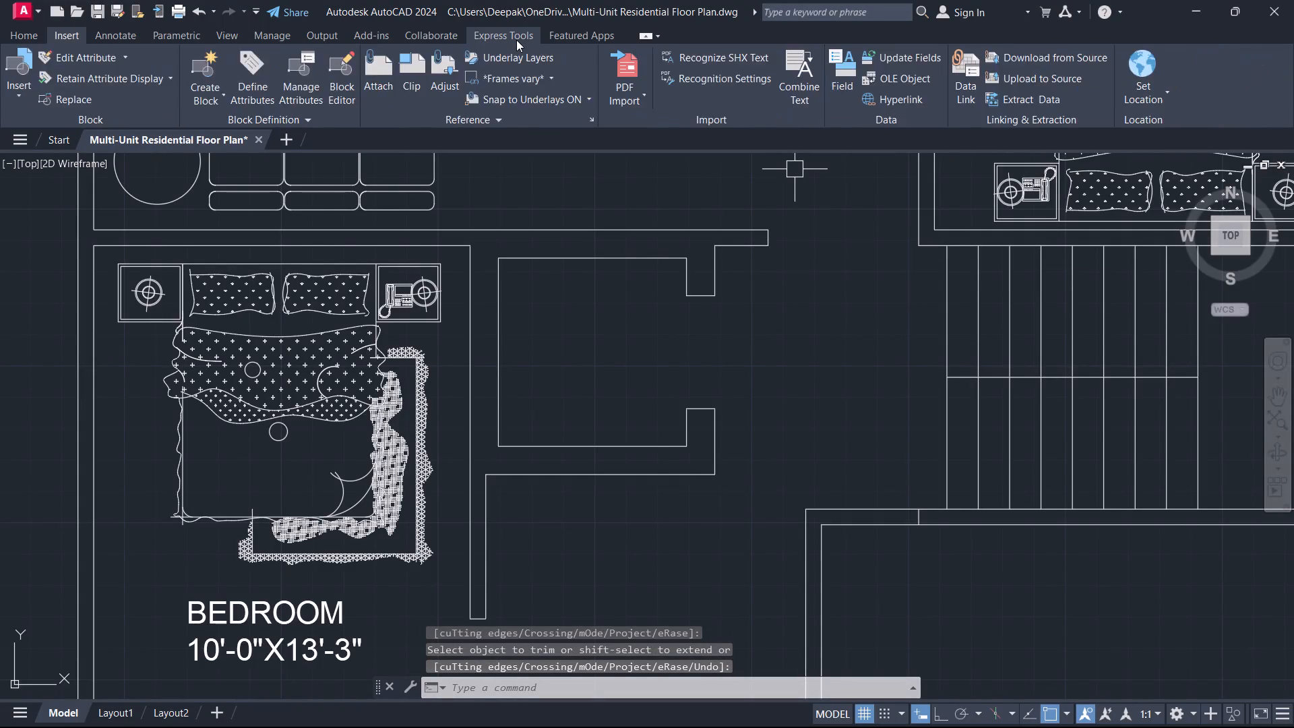
{"action": "middle_click", "coordinate": [516, 40]}
{"action": "scroll", "coordinate": [516, 40], "scroll_direction": "up", "scroll_amount": 3}
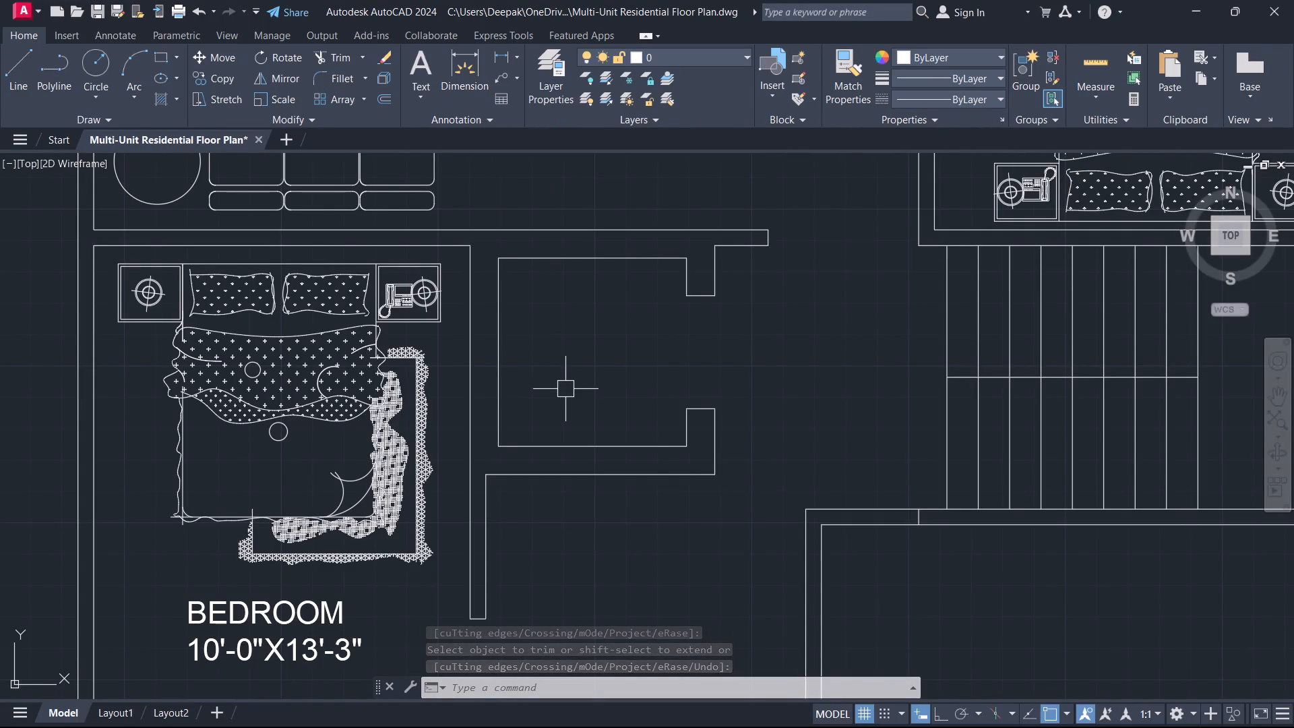
{"action": "middle_click_drag", "start_coordinate": [563, 390], "coordinate": [532, 357]}
{"action": "middle_click_drag", "start_coordinate": [572, 411], "coordinate": [571, 411]}
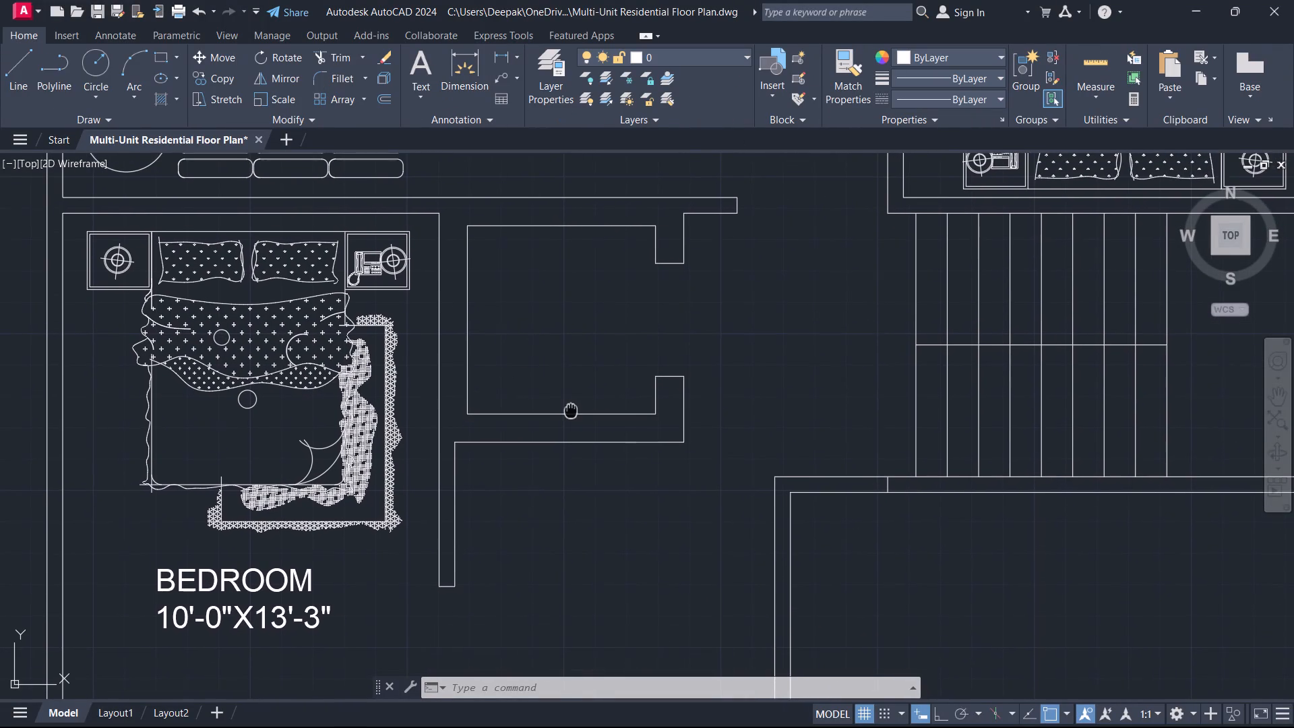
{"action": "middle_click_drag", "start_coordinate": [571, 411], "coordinate": [553, 384]}
{"action": "middle_click_drag", "start_coordinate": [551, 405], "coordinate": [584, 414]}
{"action": "middle_click_drag", "start_coordinate": [1117, 533], "coordinate": [1107, 521]}
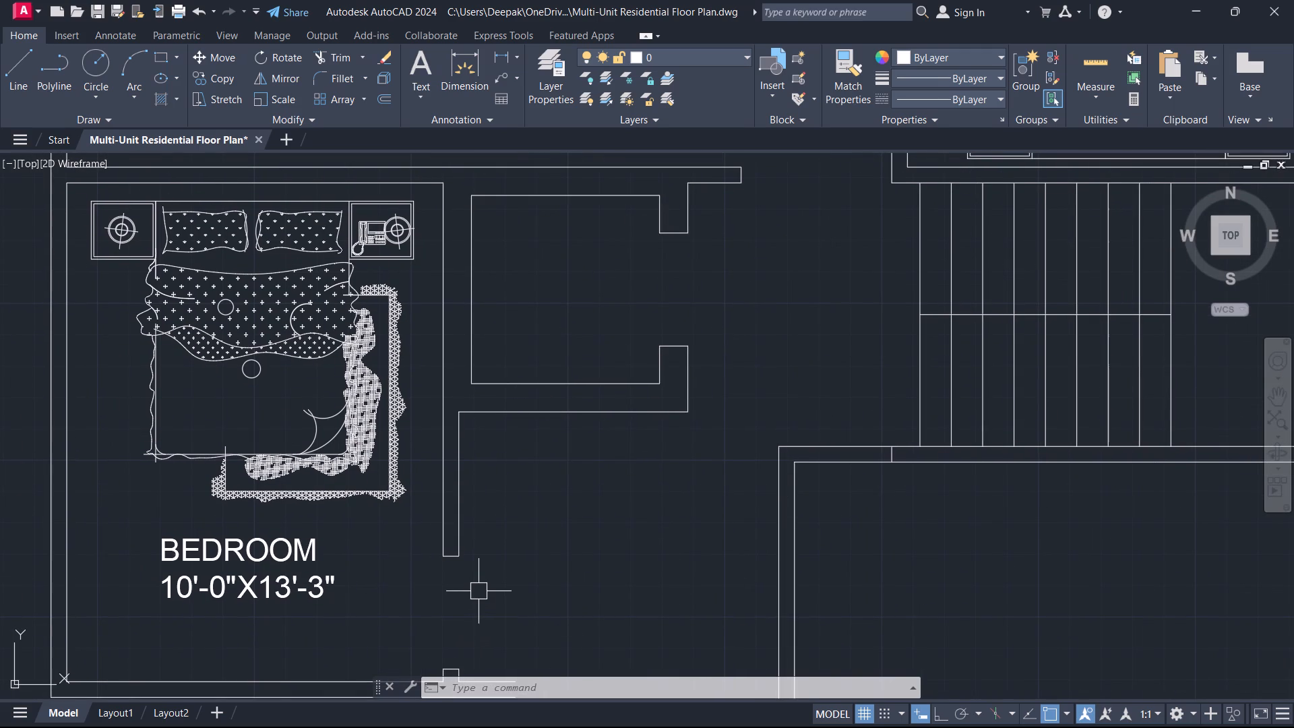
{"action": "middle_click_drag", "start_coordinate": [447, 655], "coordinate": [581, 700]}
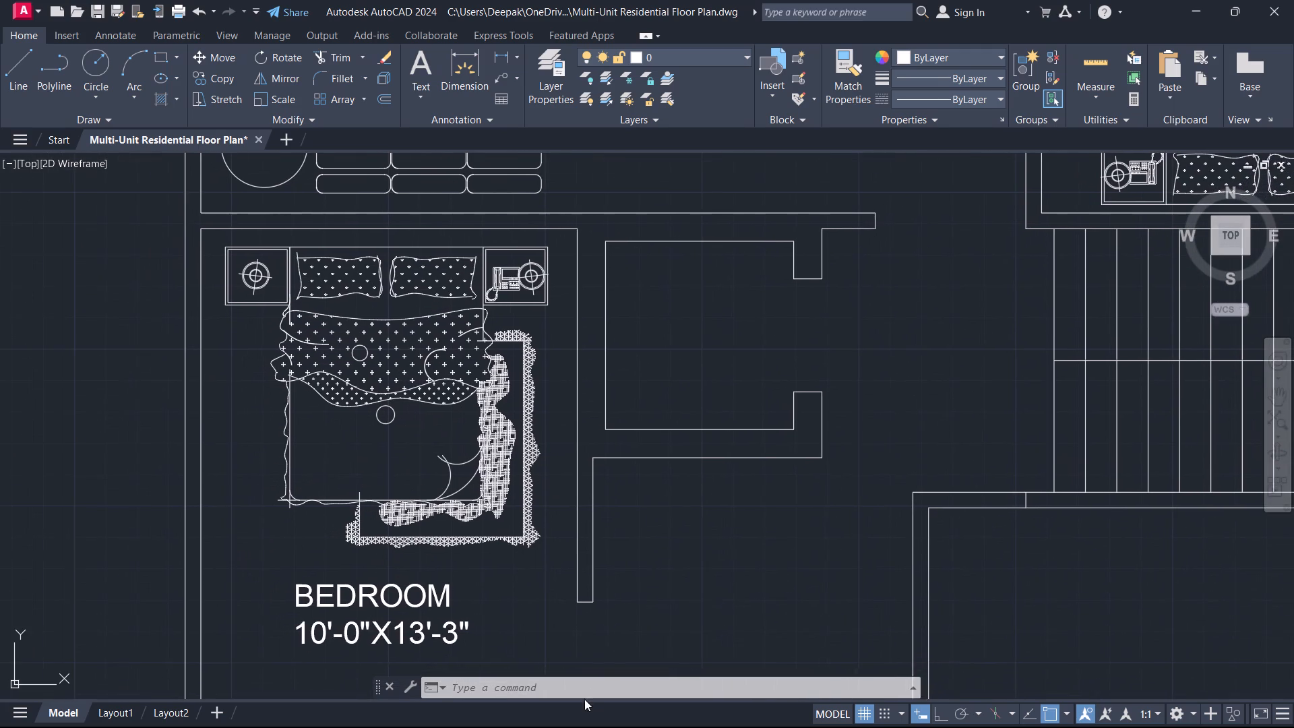
{"action": "middle_click", "coordinate": [586, 699]}
{"action": "middle_click_drag", "start_coordinate": [570, 667], "coordinate": [452, 621]}
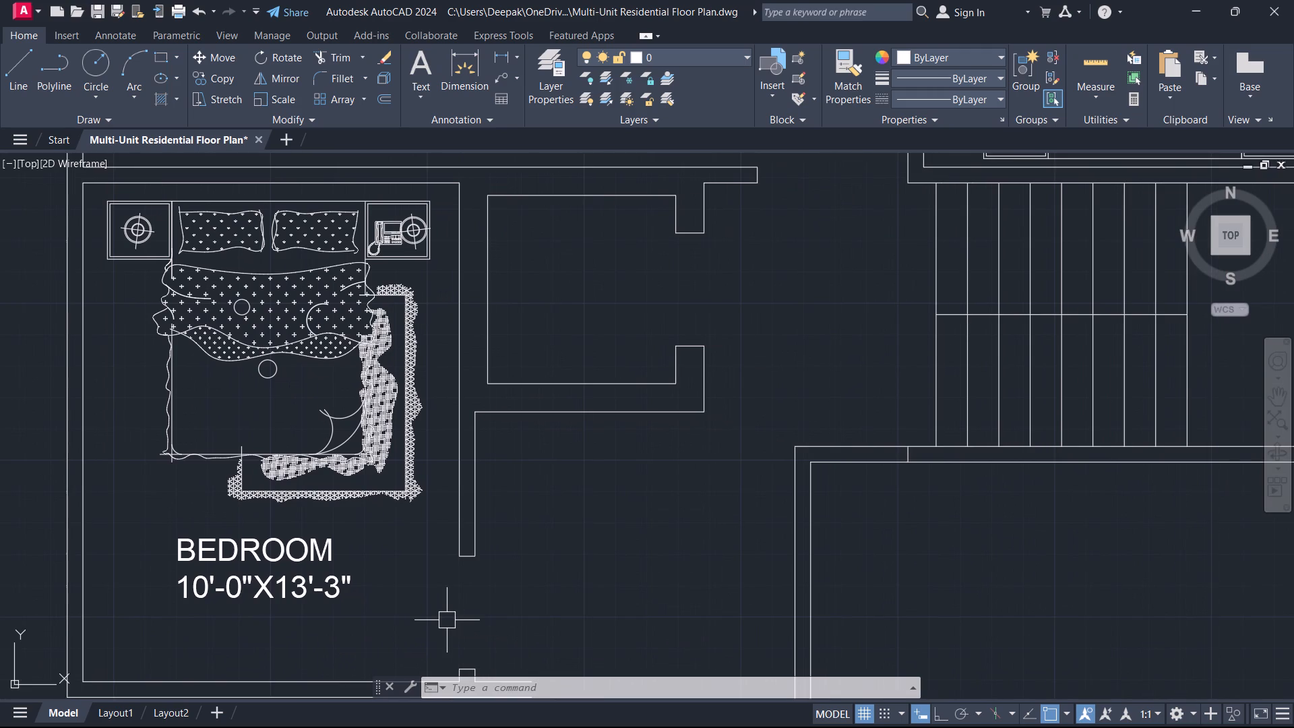
{"action": "middle_click_drag", "start_coordinate": [446, 619], "coordinate": [549, 634]}
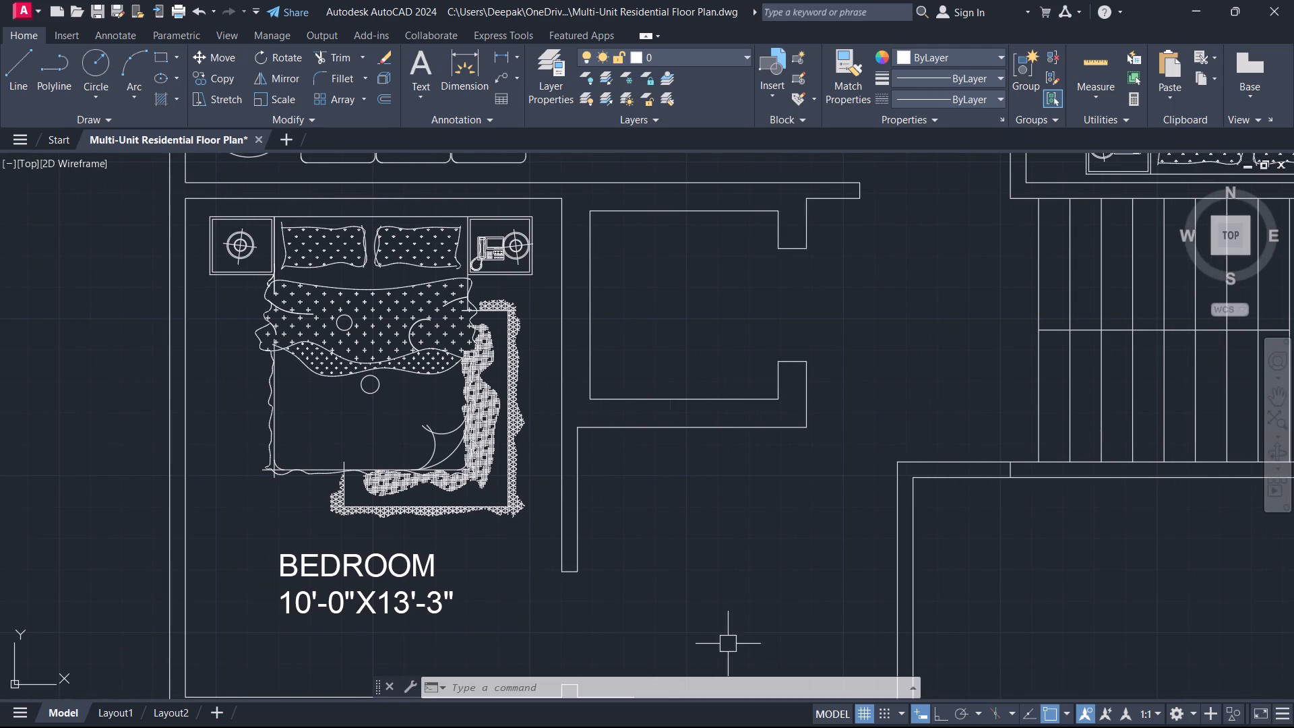
{"action": "scroll", "coordinate": [749, 540], "scroll_direction": "down", "scroll_amount": 1}
{"action": "middle_click_drag", "start_coordinate": [737, 519], "coordinate": [729, 507]}
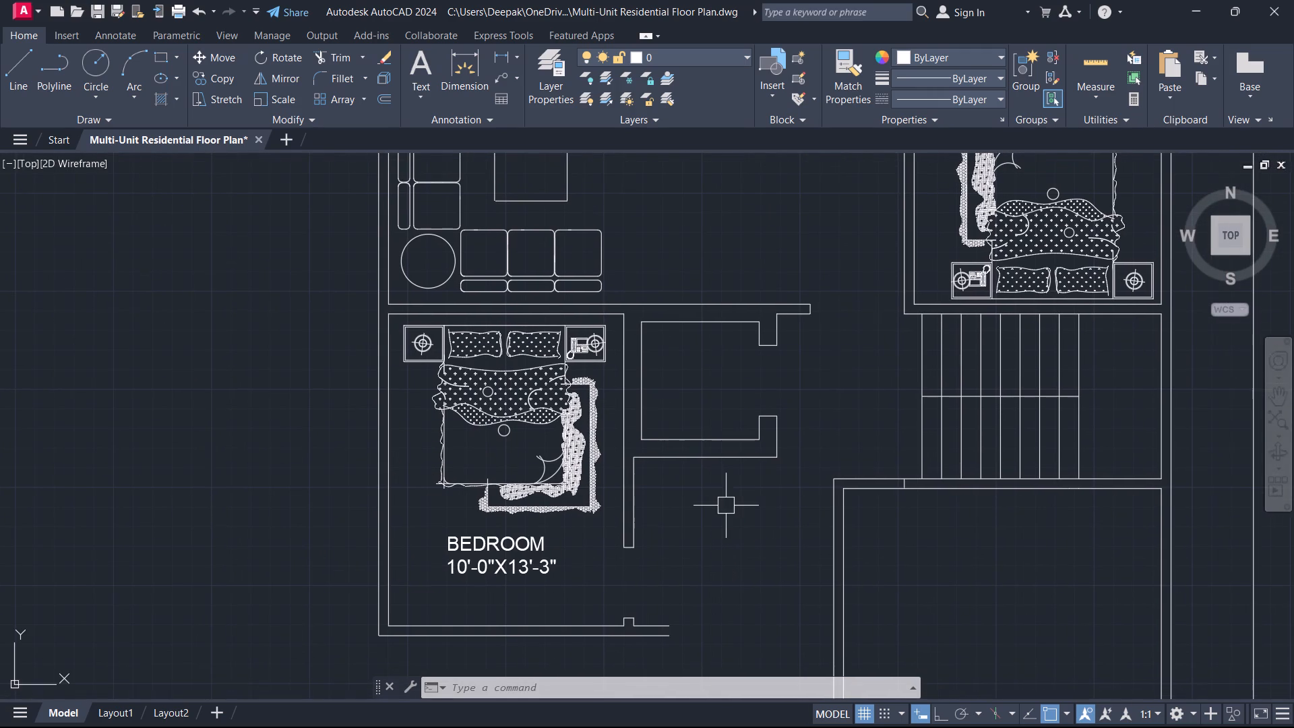
{"action": "scroll", "coordinate": [724, 504], "scroll_direction": "up", "scroll_amount": 2}
{"action": "middle_click_drag", "start_coordinate": [724, 504], "coordinate": [715, 501]}
{"action": "scroll", "coordinate": [715, 501], "scroll_direction": "down", "scroll_amount": 3}
{"action": "scroll", "coordinate": [715, 501], "scroll_direction": "up", "scroll_amount": 1}
{"action": "middle_click_drag", "start_coordinate": [715, 501], "coordinate": [698, 491]}
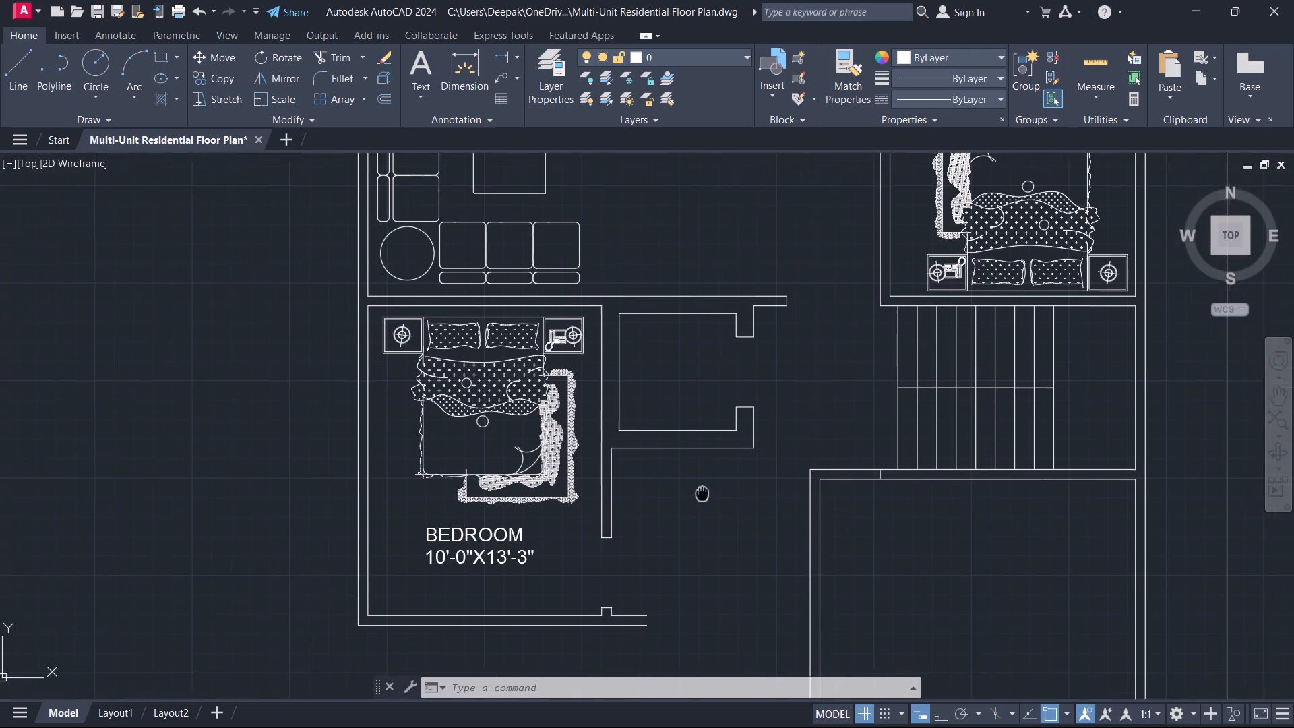
{"action": "middle_click_drag", "start_coordinate": [698, 491], "coordinate": [683, 489]}
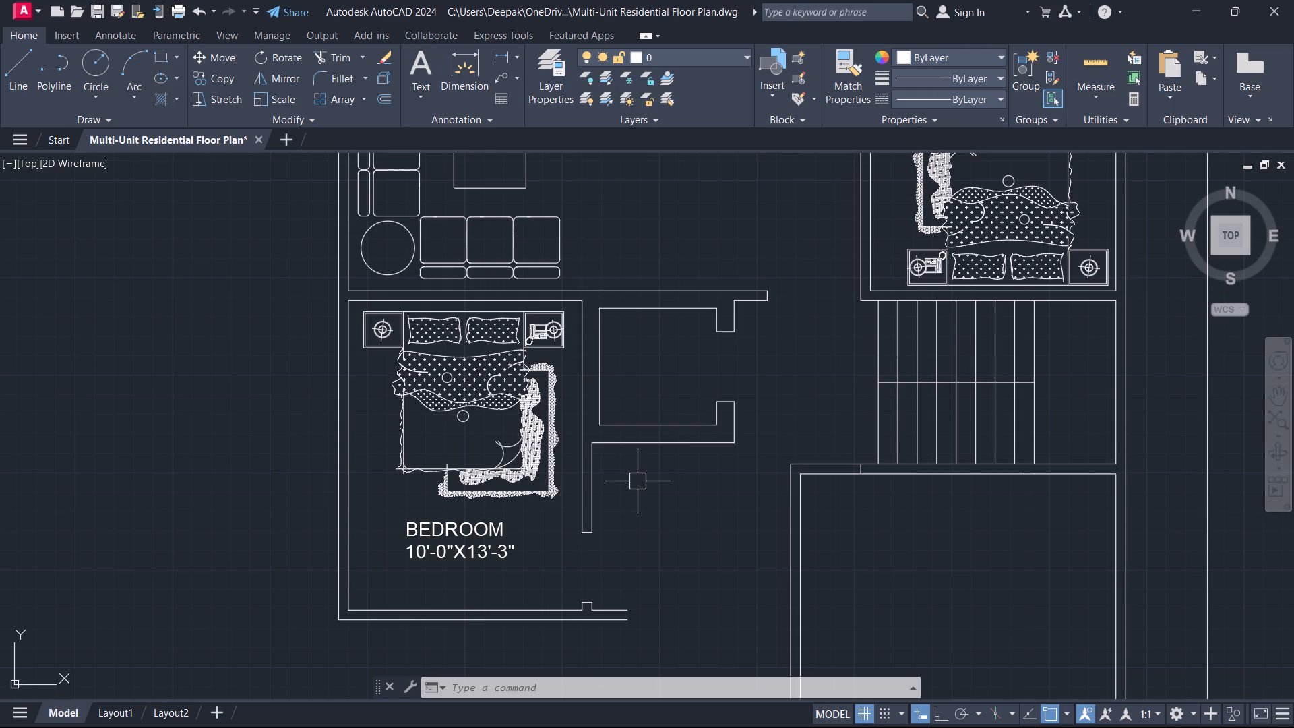
{"action": "scroll", "coordinate": [638, 481], "scroll_direction": "down", "scroll_amount": 1}
{"action": "scroll", "coordinate": [638, 481], "scroll_direction": "up", "scroll_amount": 1}
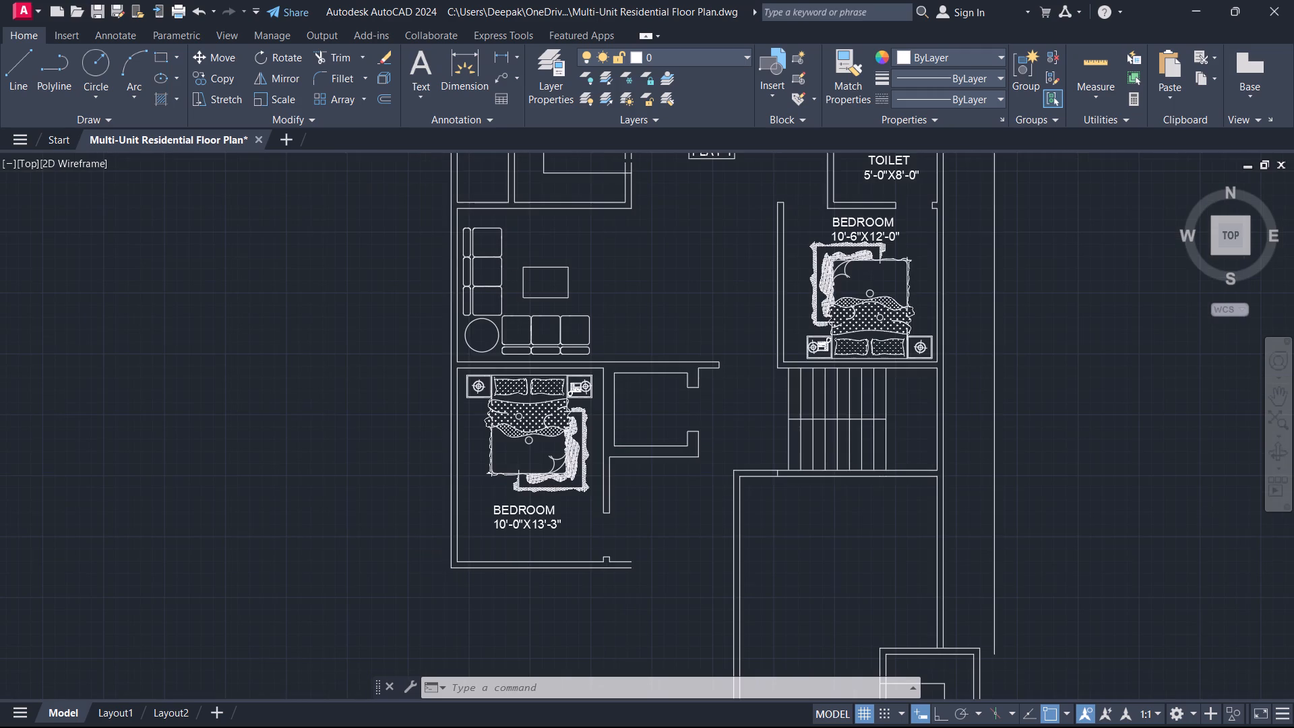
{"action": "scroll", "coordinate": [638, 481], "scroll_direction": "up", "scroll_amount": 1}
{"action": "scroll", "coordinate": [638, 481], "scroll_direction": "down", "scroll_amount": 2}
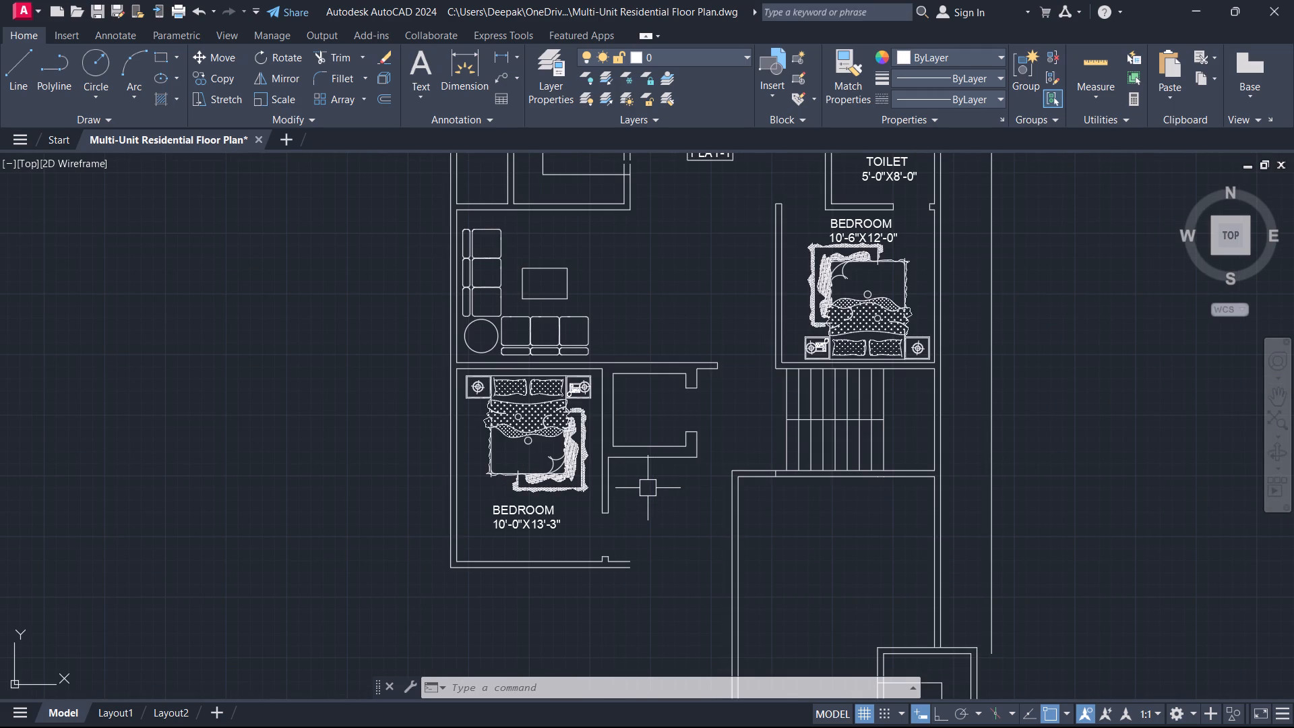
{"action": "scroll", "coordinate": [648, 489], "scroll_direction": "up", "scroll_amount": 1}
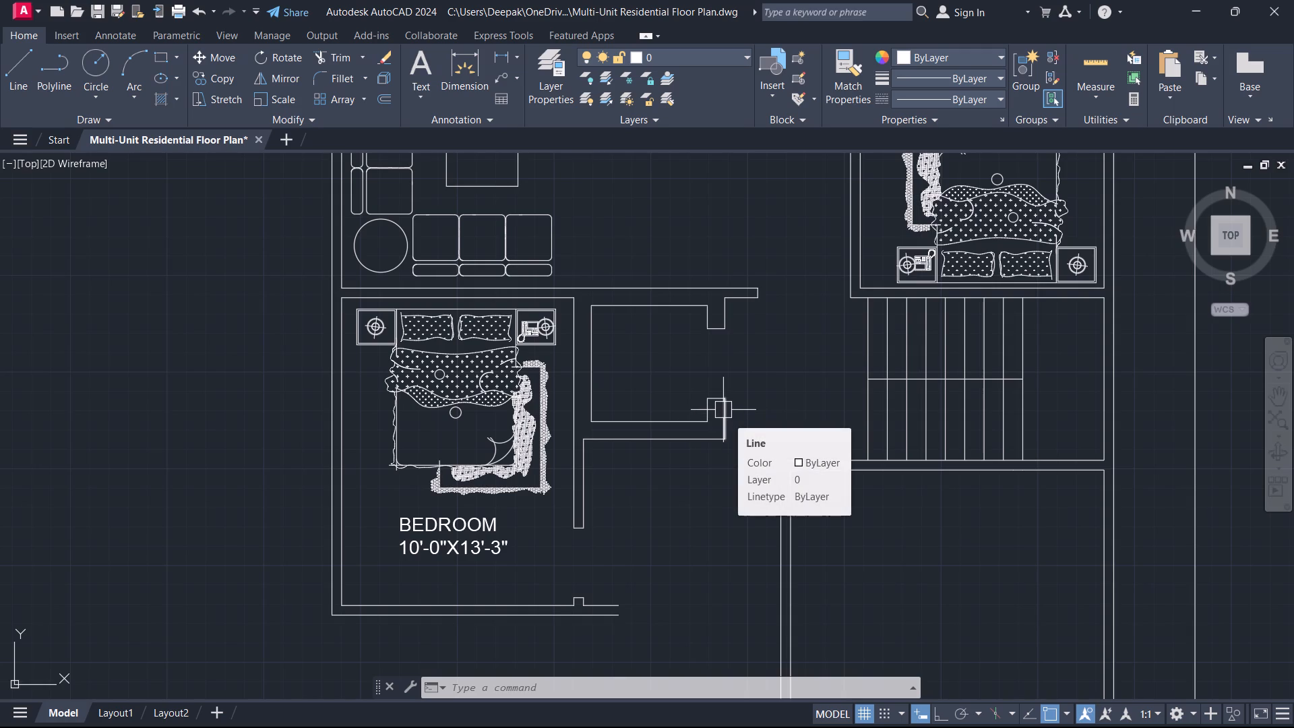
{"action": "scroll", "coordinate": [723, 410], "scroll_direction": "down", "scroll_amount": 1}
{"action": "scroll", "coordinate": [723, 410], "scroll_direction": "up", "scroll_amount": 1}
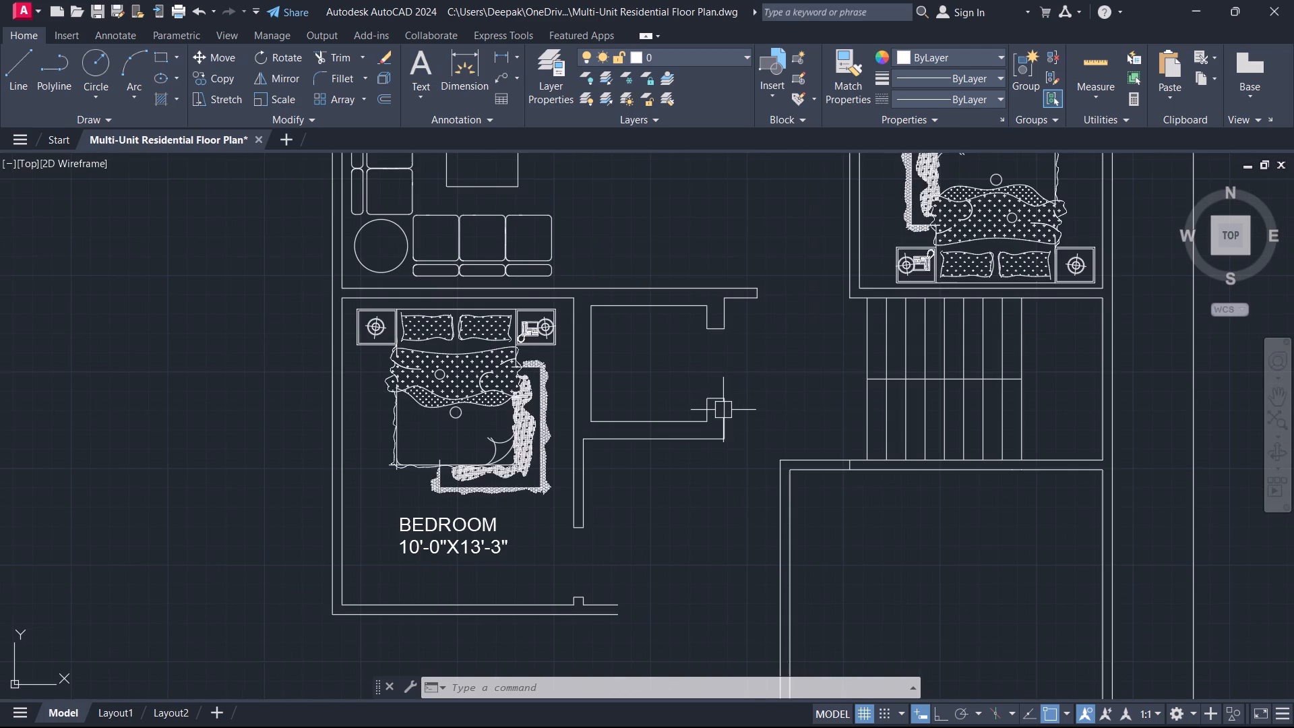
{"action": "scroll", "coordinate": [723, 410], "scroll_direction": "up", "scroll_amount": 1}
{"action": "scroll", "coordinate": [723, 410], "scroll_direction": "down", "scroll_amount": 1}
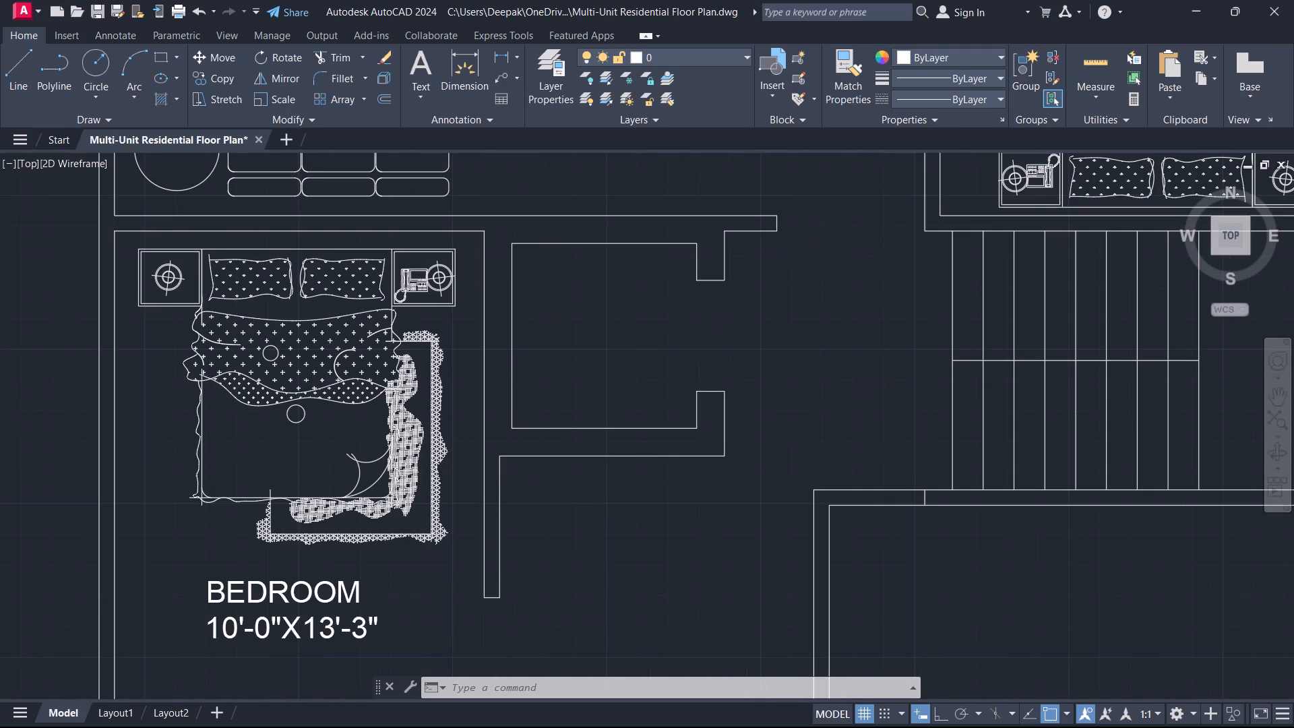
{"action": "scroll", "coordinate": [723, 410], "scroll_direction": "down", "scroll_amount": 1}
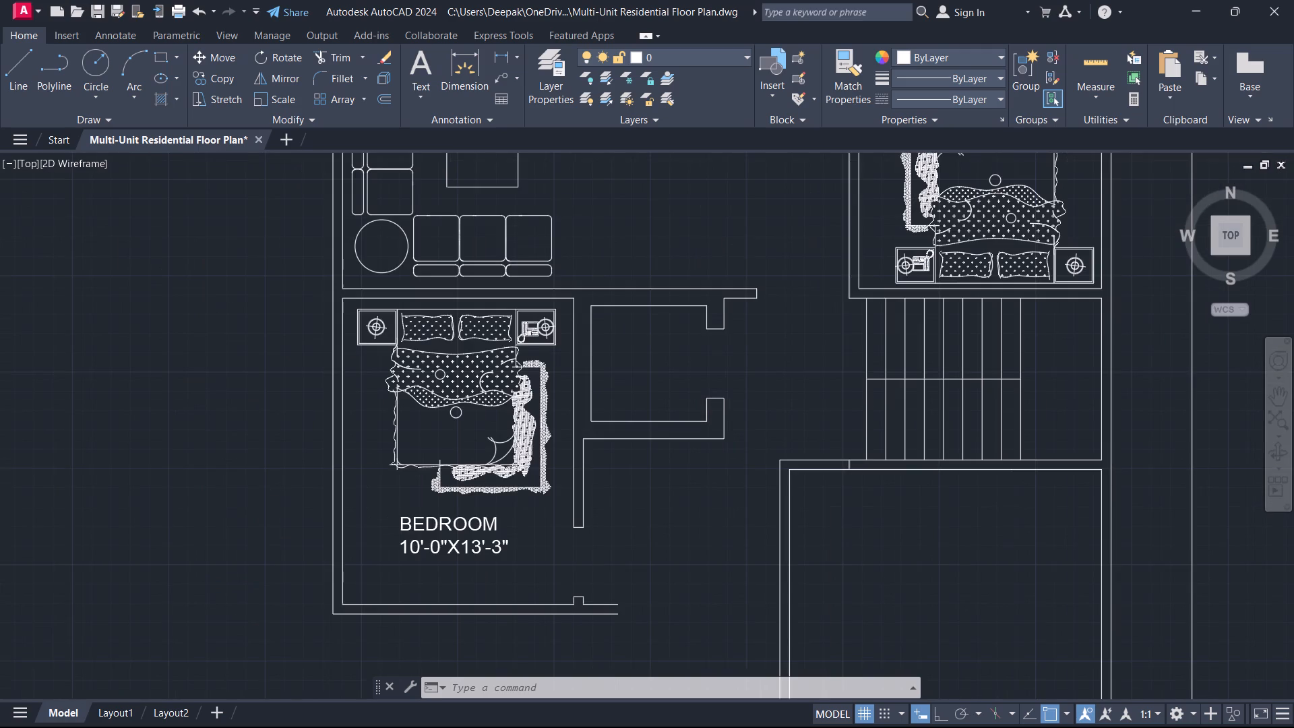
{"action": "scroll", "coordinate": [723, 410], "scroll_direction": "up", "scroll_amount": 1}
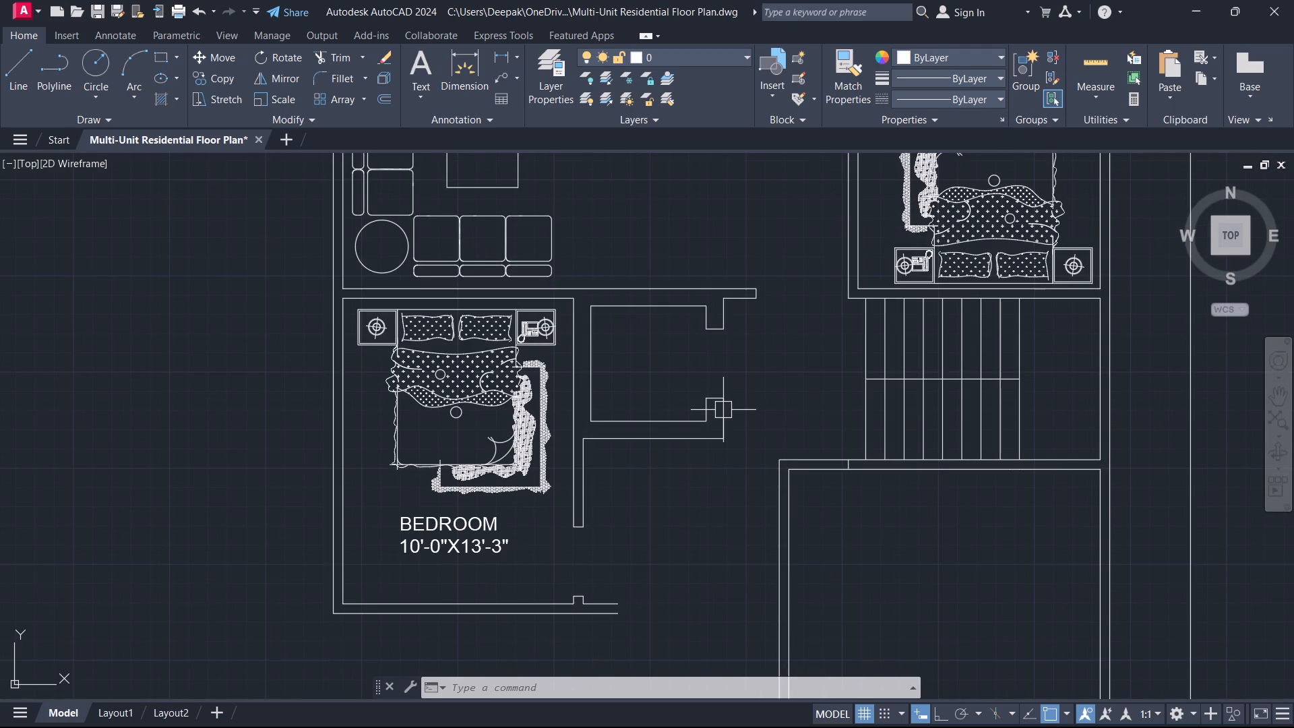
{"action": "scroll", "coordinate": [723, 410], "scroll_direction": "down", "scroll_amount": 1}
{"action": "scroll", "coordinate": [723, 410], "scroll_direction": "up", "scroll_amount": 1}
{"action": "scroll", "coordinate": [723, 410], "scroll_direction": "down", "scroll_amount": 1}
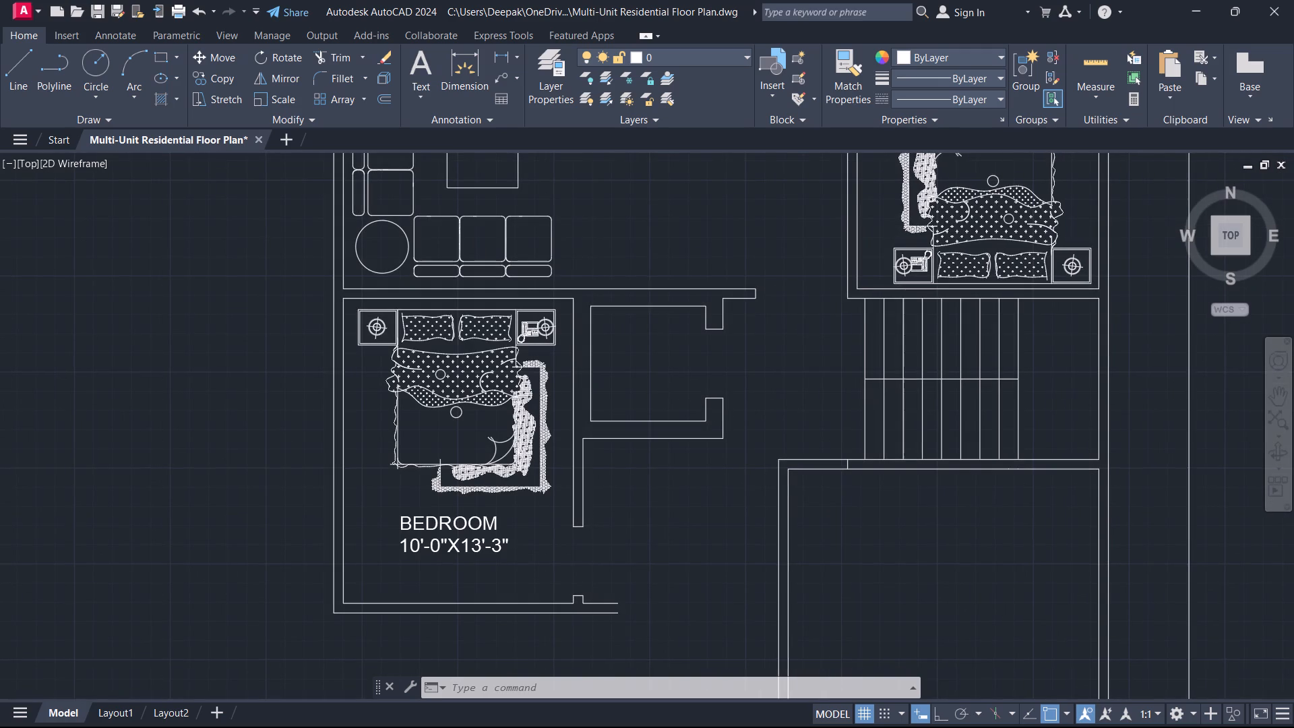
{"action": "middle_click_drag", "start_coordinate": [723, 410], "coordinate": [663, 404]}
{"action": "scroll", "coordinate": [723, 410], "scroll_direction": "up", "scroll_amount": 1}
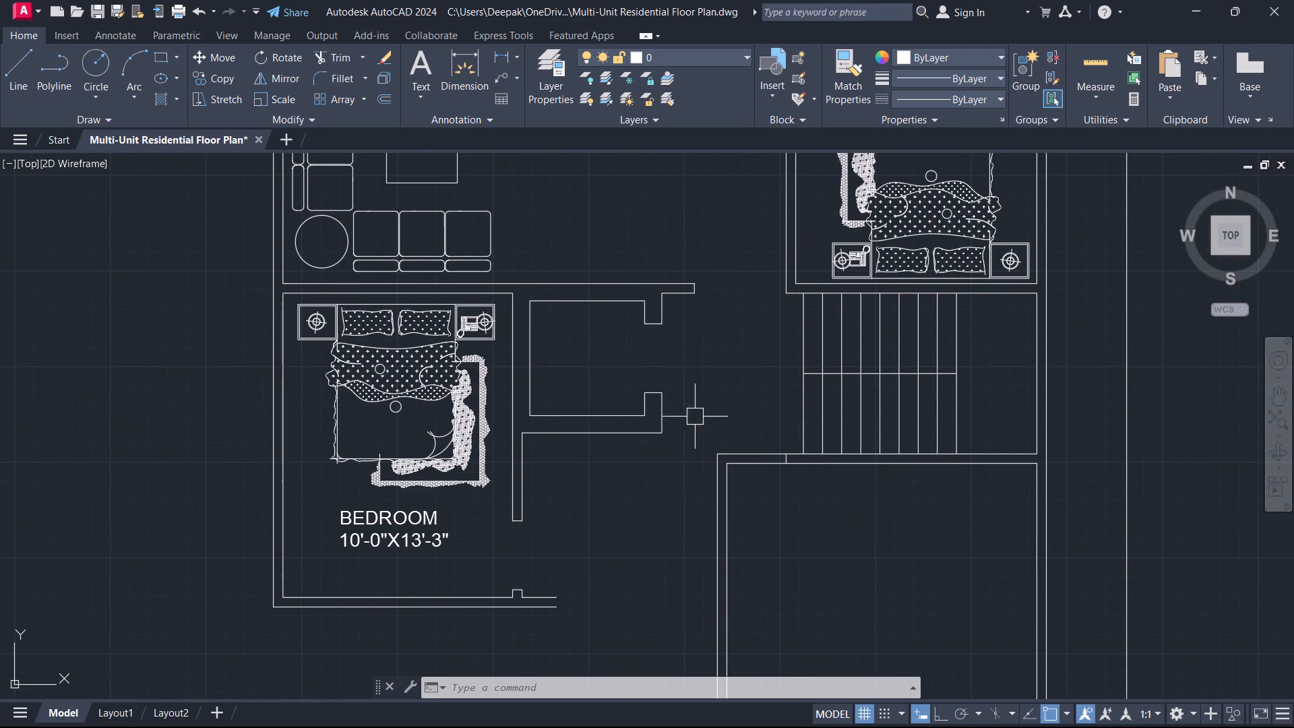
{"action": "middle_click_drag", "start_coordinate": [716, 424], "coordinate": [673, 422]}
{"action": "scroll", "coordinate": [673, 422], "scroll_direction": "down", "scroll_amount": 1}
{"action": "middle_click_drag", "start_coordinate": [743, 425], "coordinate": [702, 423]}
{"action": "middle_click_drag", "start_coordinate": [702, 423], "coordinate": [803, 417]}
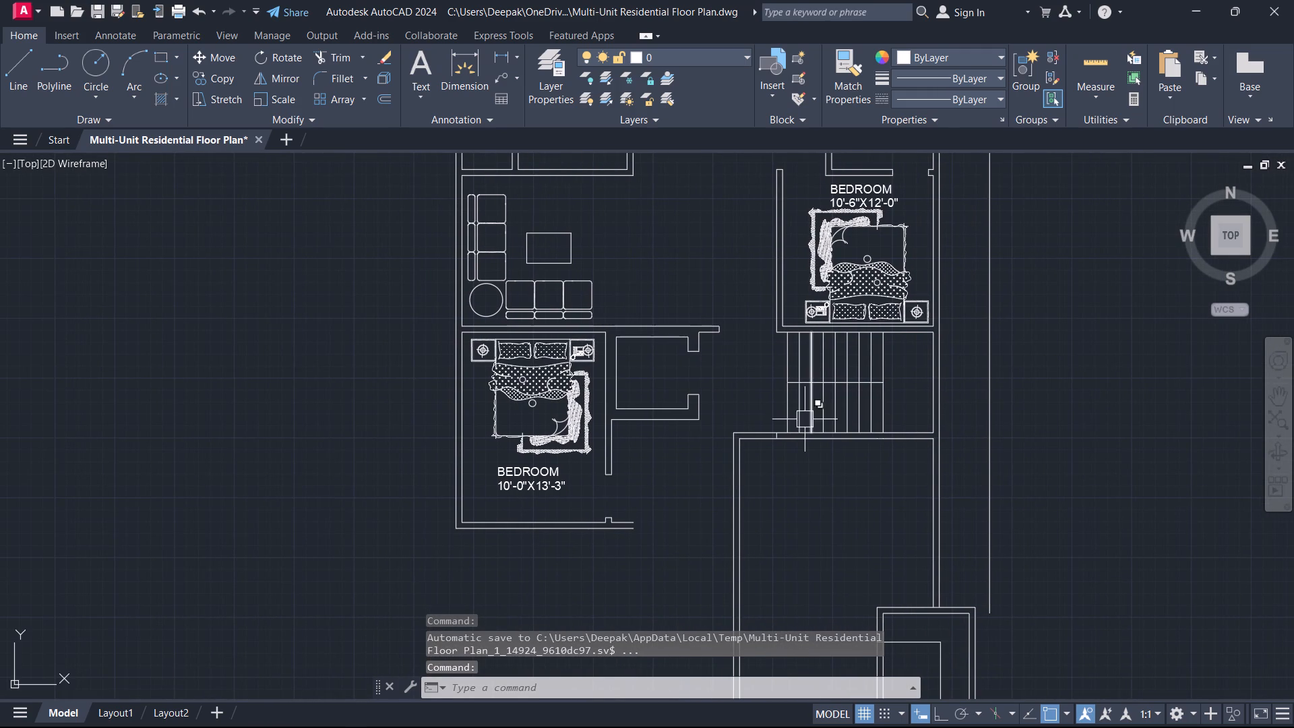
{"action": "scroll", "coordinate": [773, 419], "scroll_direction": "up", "scroll_amount": 2}
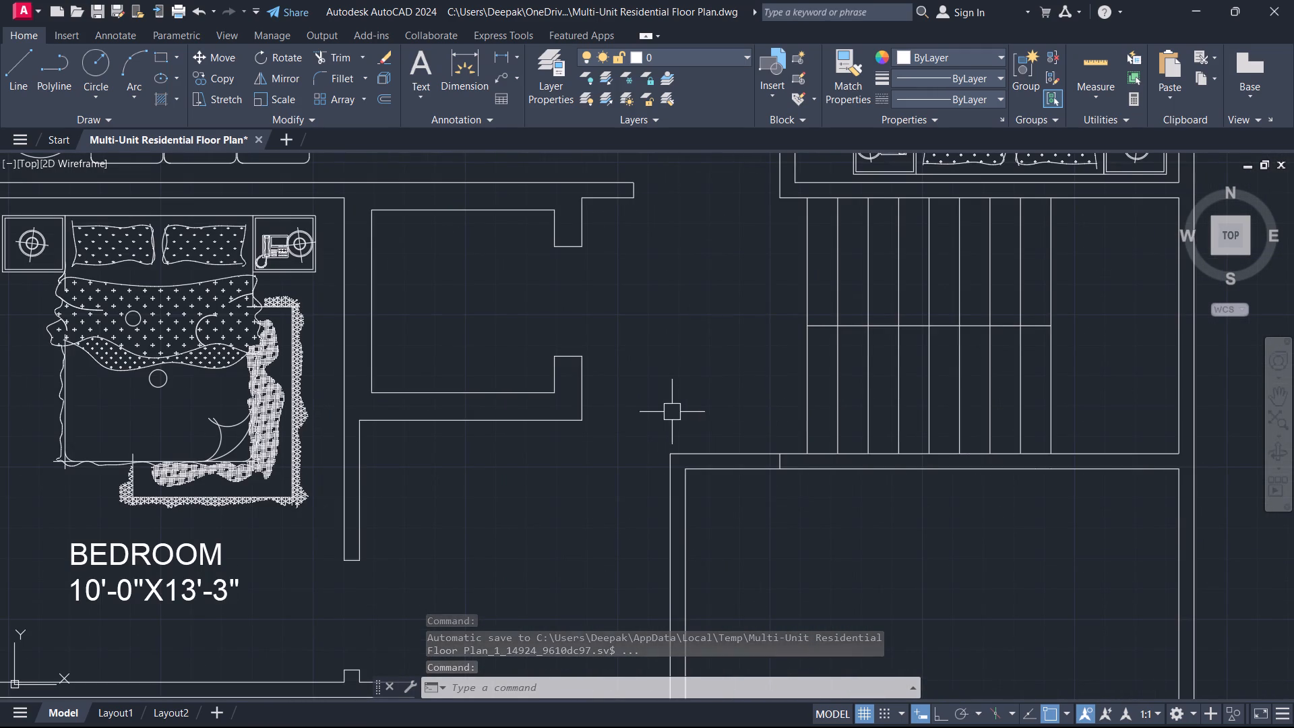
{"action": "middle_click_drag", "start_coordinate": [629, 409], "coordinate": [751, 444]}
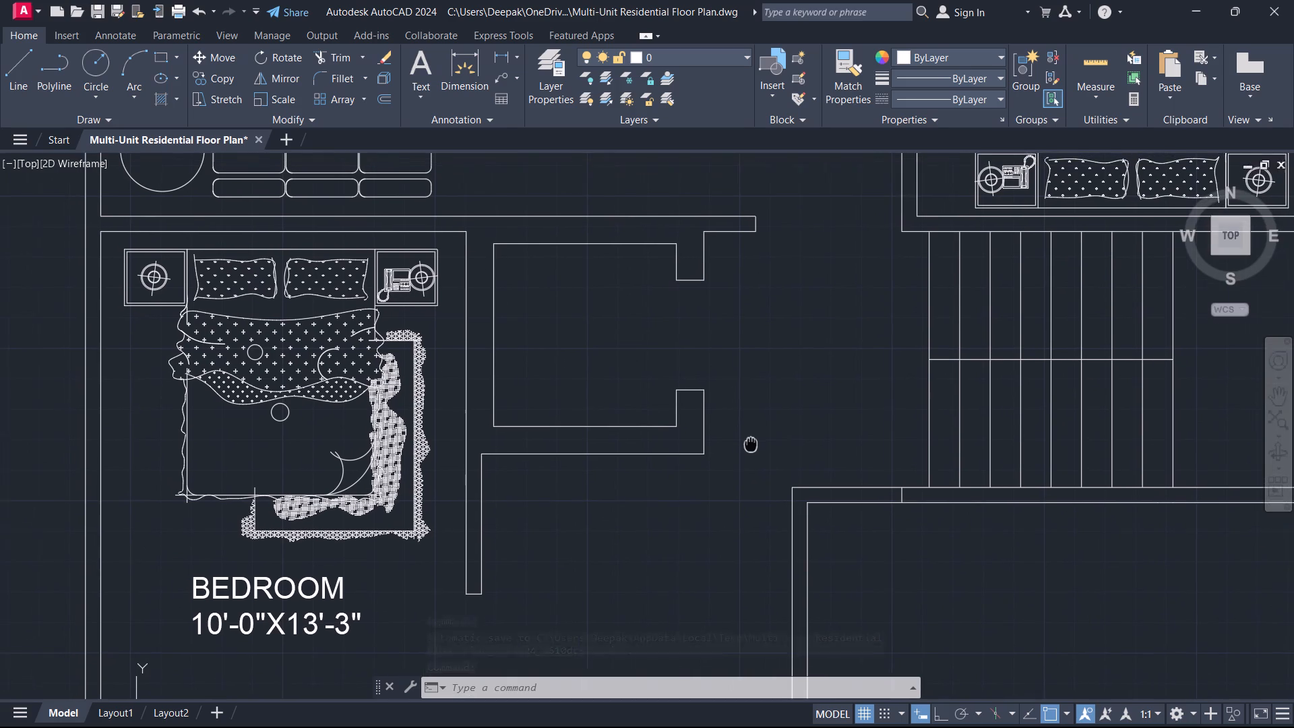
{"action": "middle_click_drag", "start_coordinate": [751, 444], "coordinate": [752, 445]}
{"action": "scroll", "coordinate": [752, 445], "scroll_direction": "down", "scroll_amount": 1}
{"action": "middle_click_drag", "start_coordinate": [752, 445], "coordinate": [534, 504]}
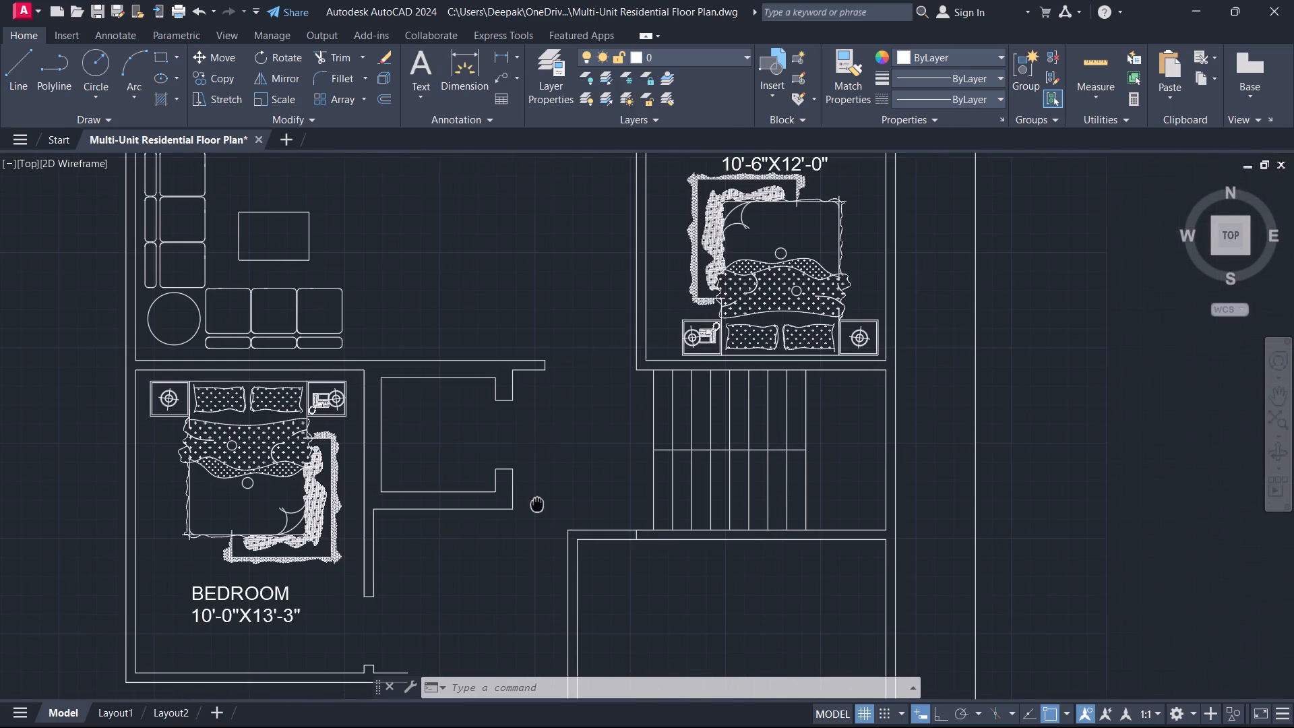
{"action": "middle_click_drag", "start_coordinate": [534, 504], "coordinate": [664, 492]}
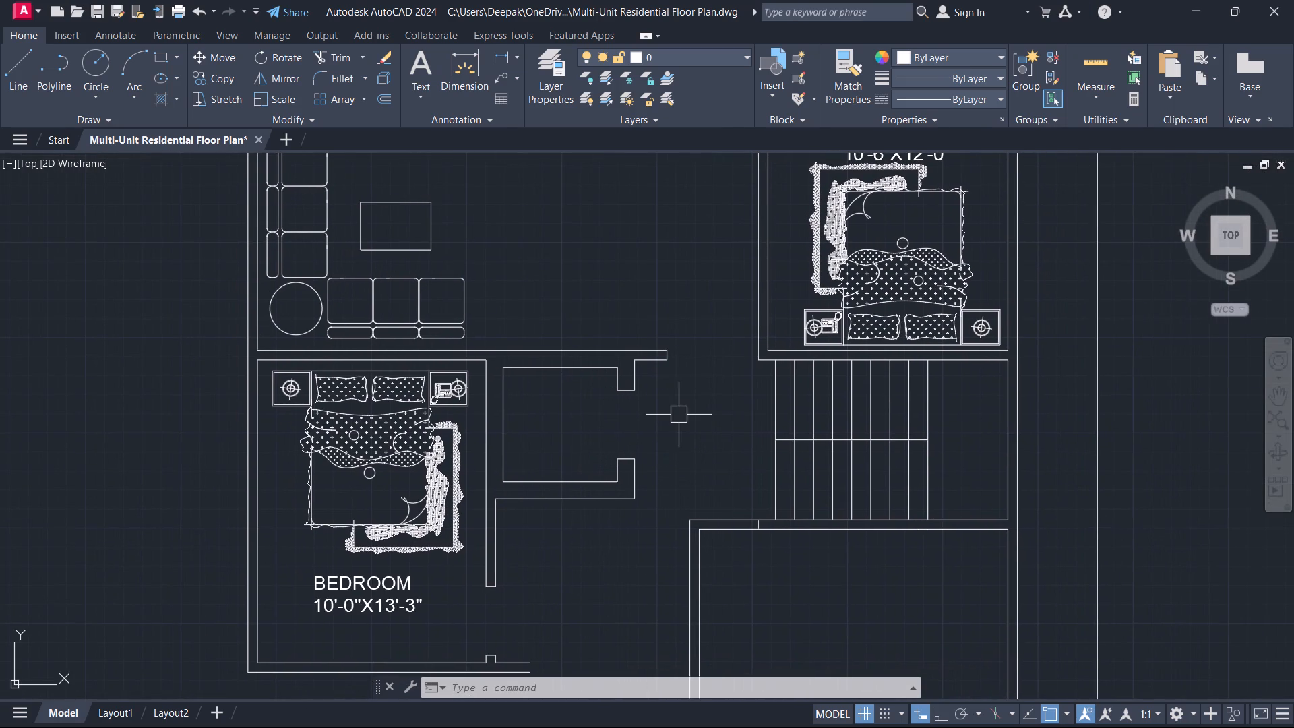
{"action": "middle_click_drag", "start_coordinate": [681, 417], "coordinate": [670, 389]}
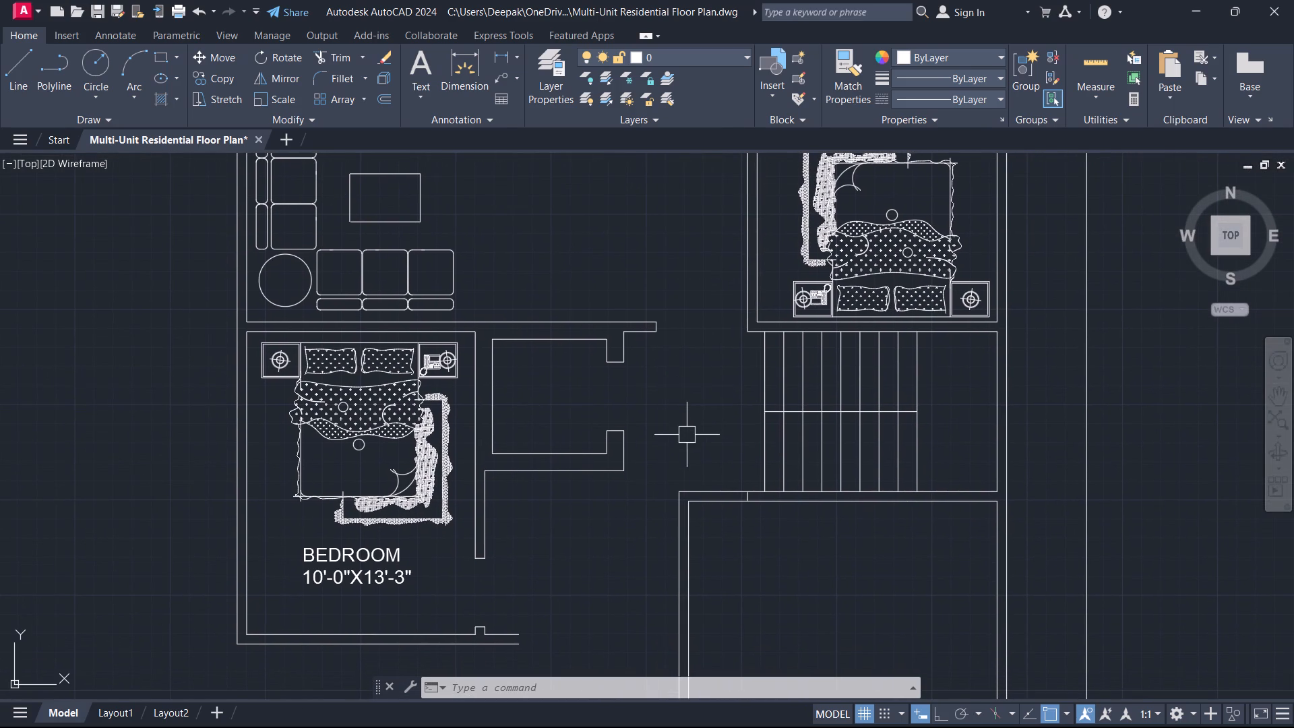
{"action": "middle_click_drag", "start_coordinate": [689, 438], "coordinate": [714, 442]}
{"action": "middle_click_drag", "start_coordinate": [729, 439], "coordinate": [783, 432]}
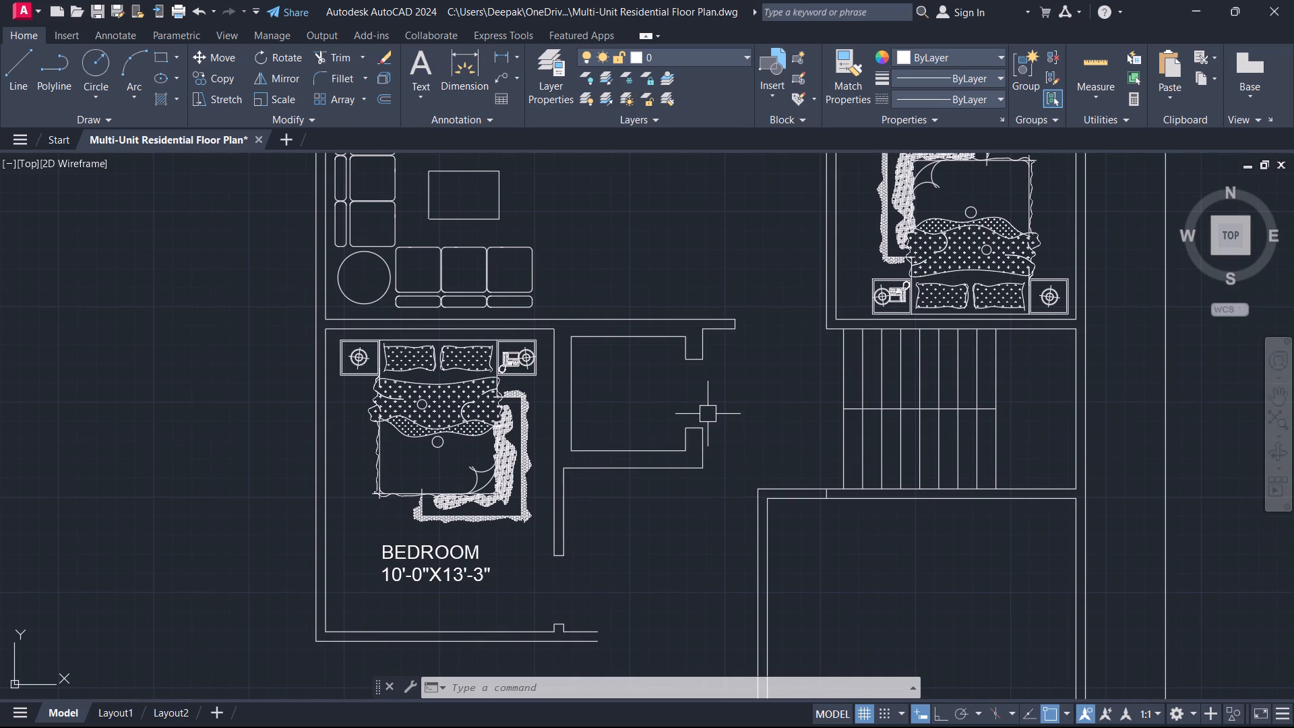
{"action": "scroll", "coordinate": [708, 384], "scroll_direction": "up", "scroll_amount": 1}
{"action": "scroll", "coordinate": [708, 384], "scroll_direction": "down", "scroll_amount": 2}
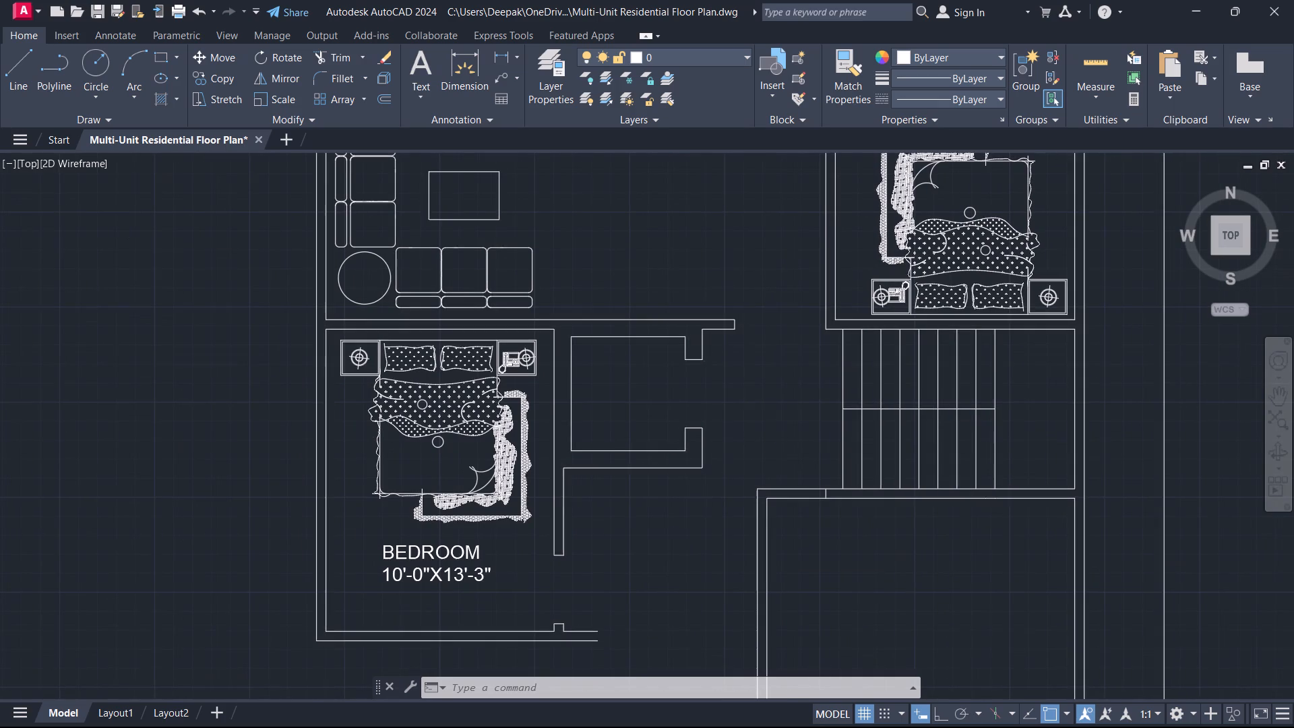
{"action": "scroll", "coordinate": [712, 407], "scroll_direction": "down", "scroll_amount": 1}
{"action": "scroll", "coordinate": [712, 408], "scroll_direction": "up", "scroll_amount": 5}
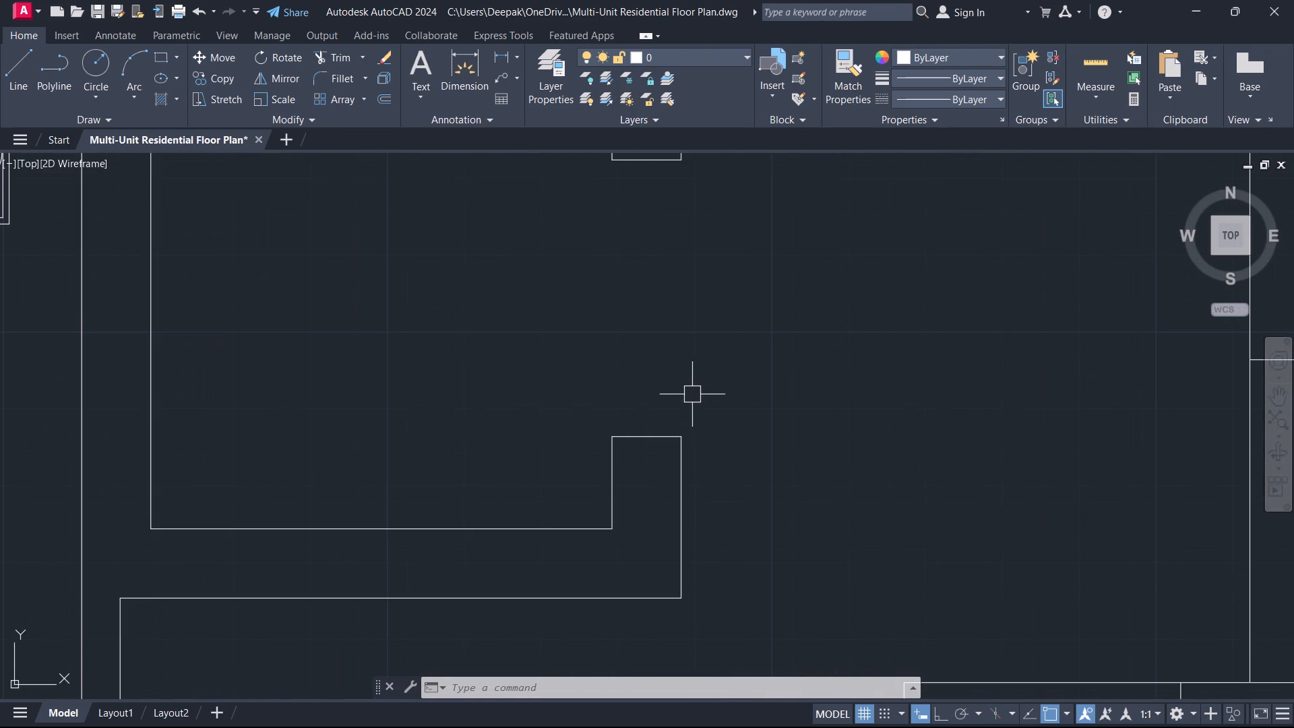
{"action": "scroll", "coordinate": [691, 394], "scroll_direction": "down", "scroll_amount": 2}
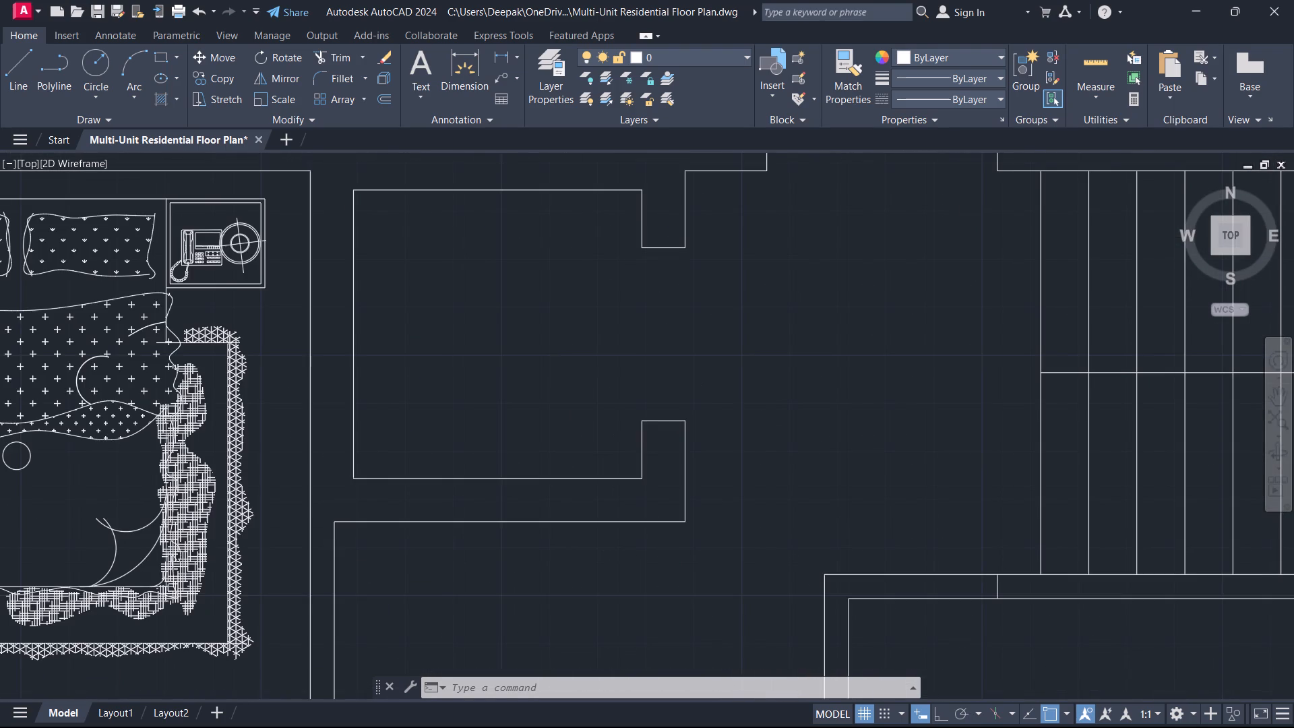
{"action": "scroll", "coordinate": [691, 394], "scroll_direction": "up", "scroll_amount": 1}
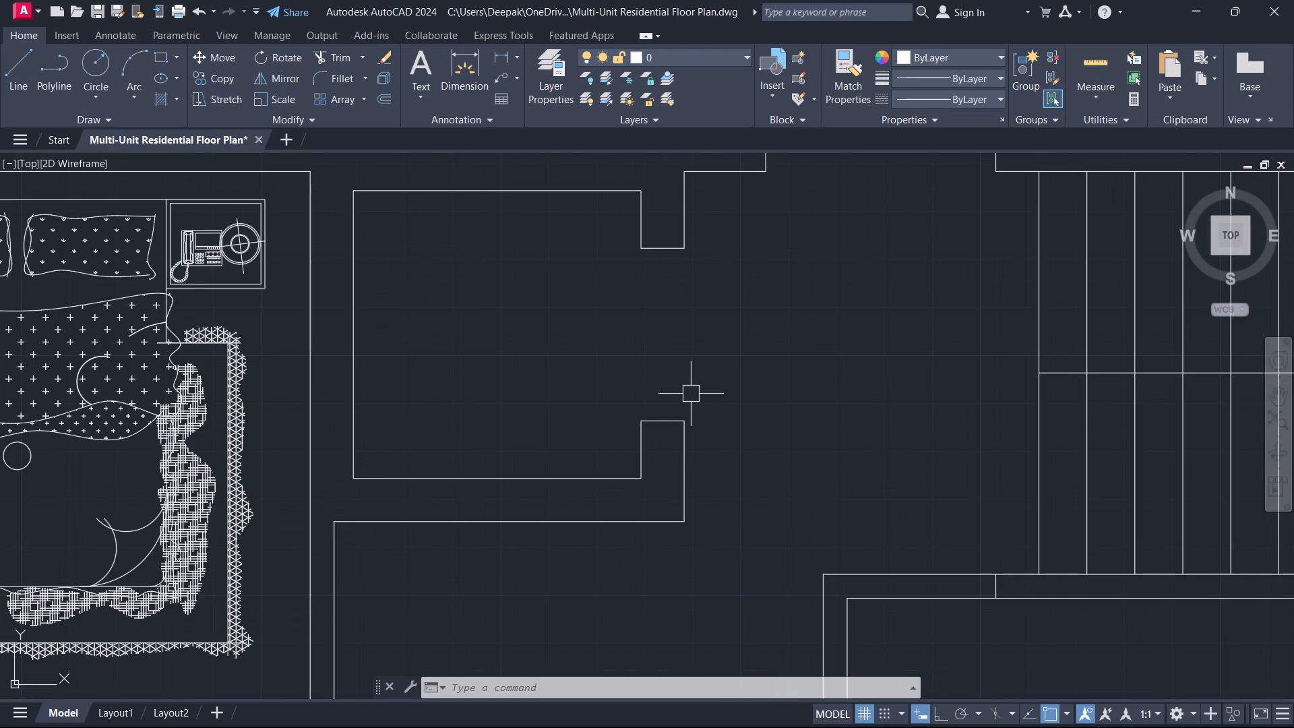
{"action": "scroll", "coordinate": [691, 394], "scroll_direction": "down", "scroll_amount": 2}
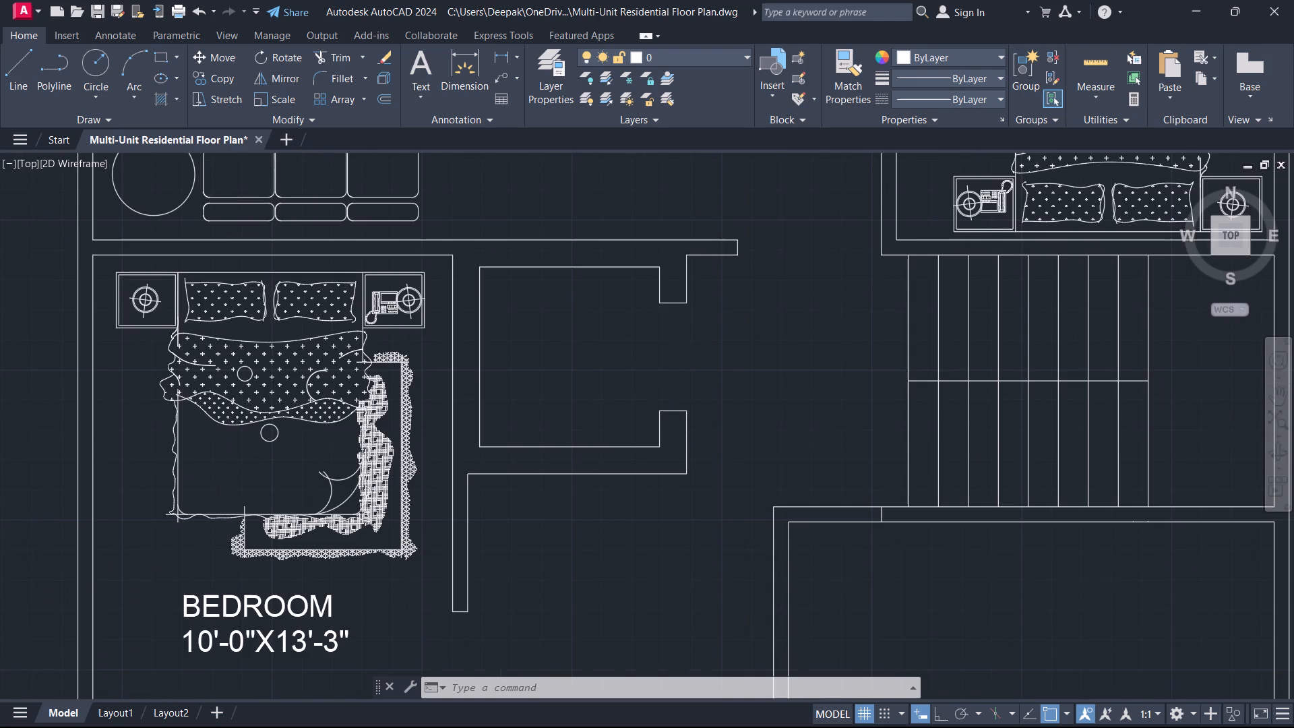
{"action": "middle_click_drag", "start_coordinate": [687, 386], "coordinate": [605, 413]}
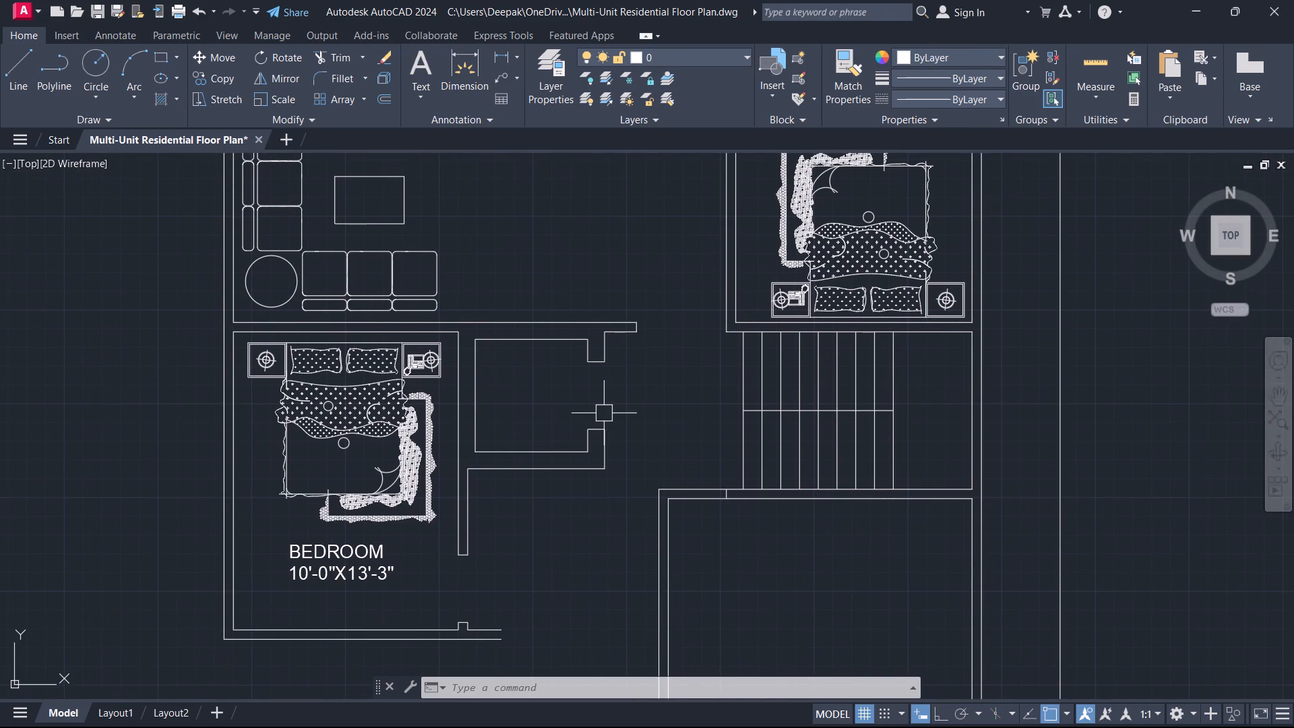
{"action": "middle_click", "coordinate": [631, 396]}
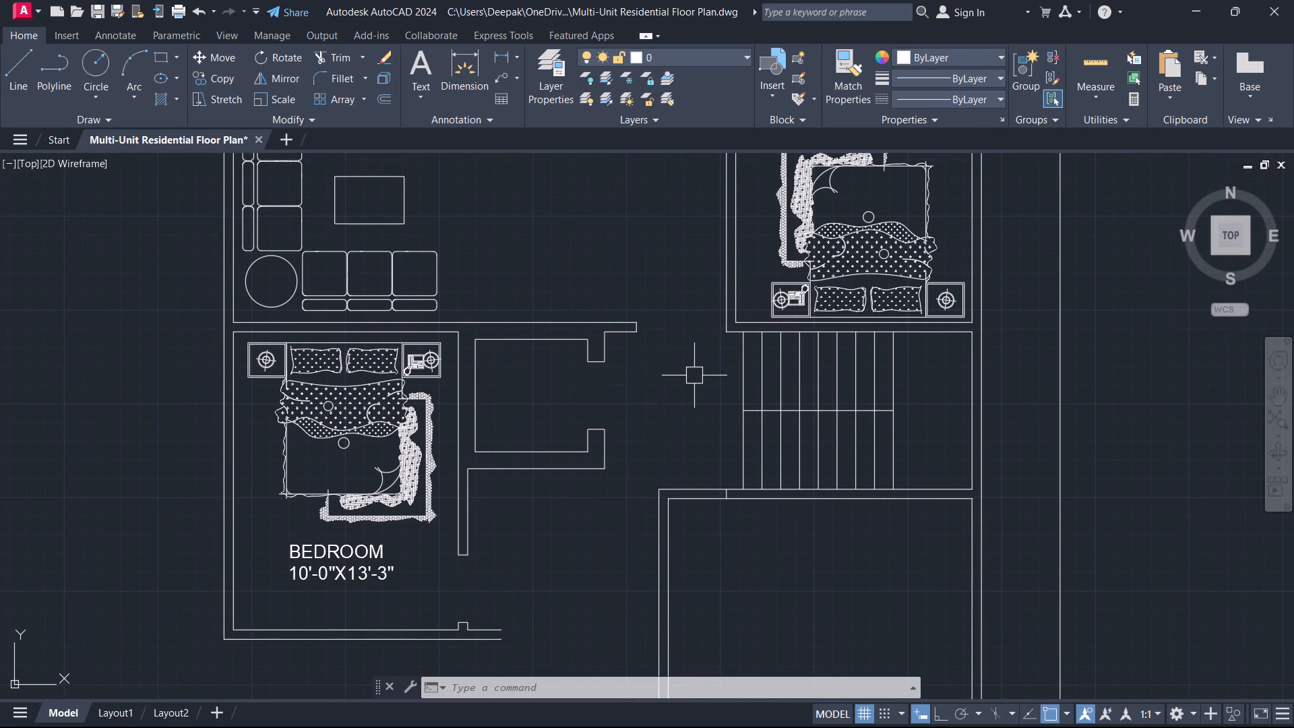
{"action": "scroll", "coordinate": [694, 375], "scroll_direction": "down", "scroll_amount": 1}
{"action": "scroll", "coordinate": [665, 362], "scroll_direction": "up", "scroll_amount": 2}
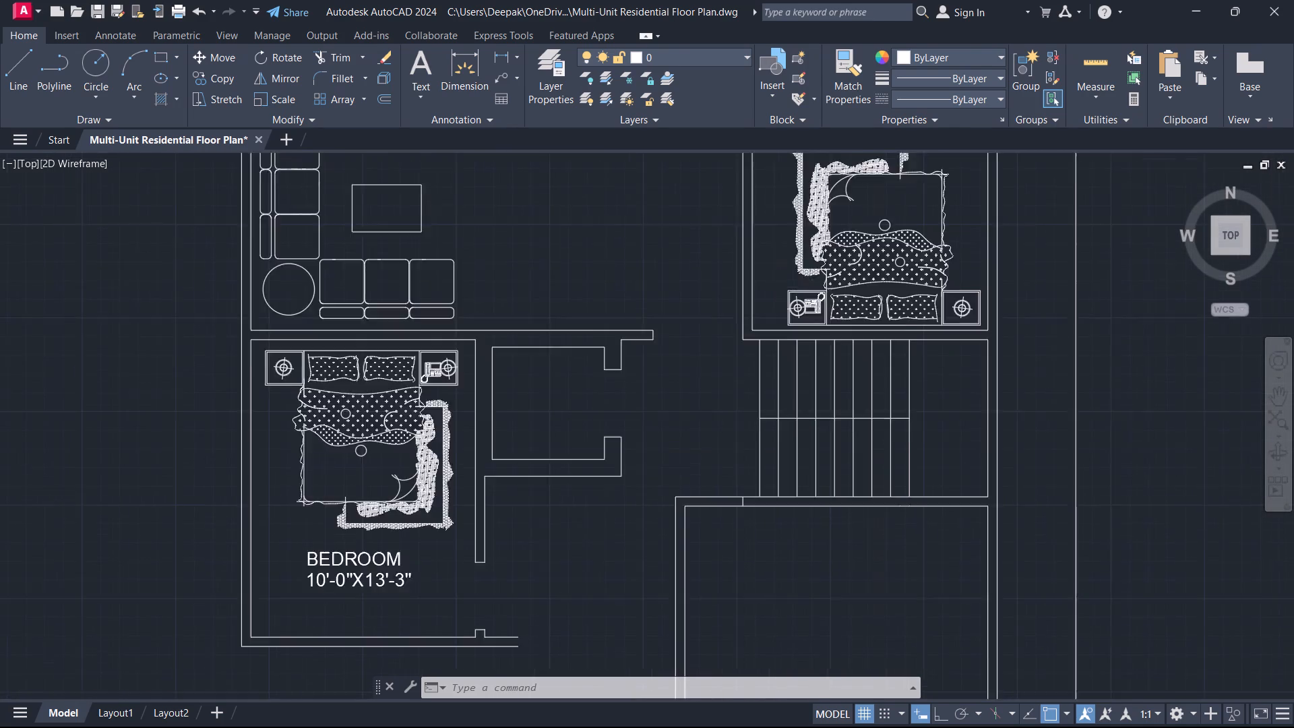
{"action": "scroll", "coordinate": [665, 362], "scroll_direction": "up", "scroll_amount": 1}
{"action": "middle_click_drag", "start_coordinate": [656, 396], "coordinate": [641, 357]}
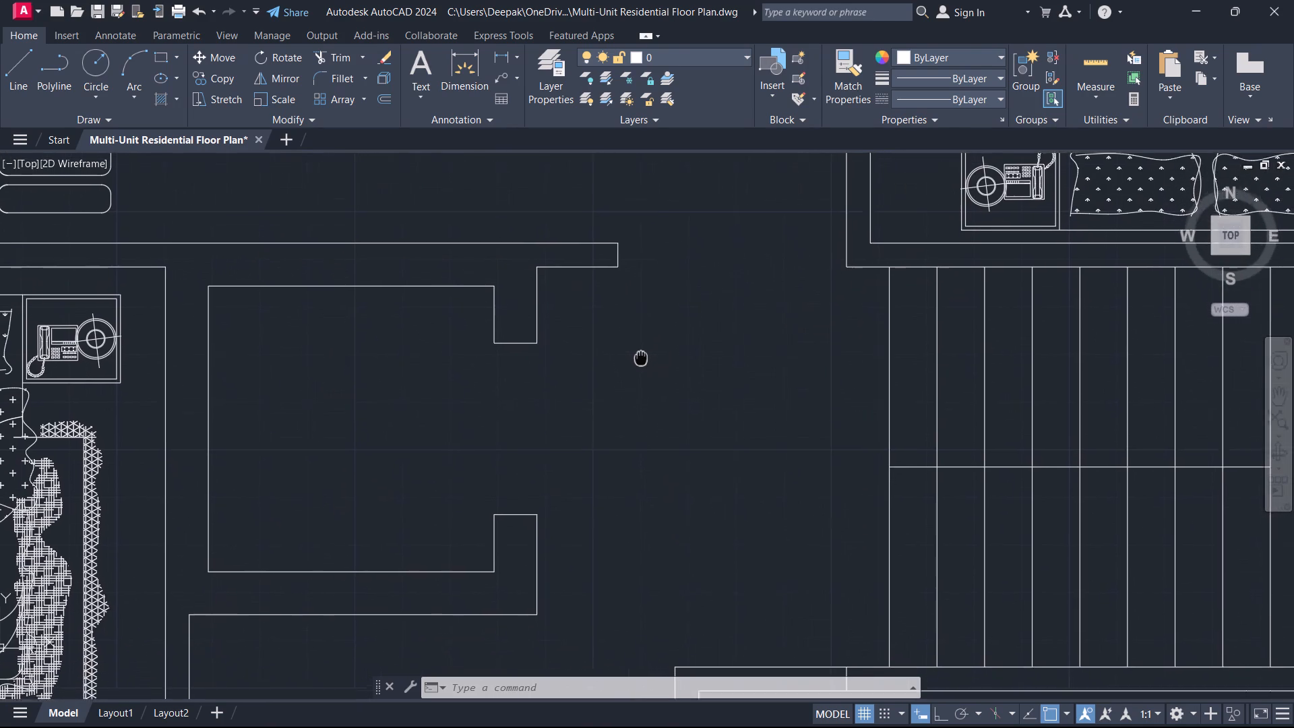
Examine the passage between the small room beside the 10'-0"X13'-3" bedroom and the staircase, including the walls around it.
{"action": "middle_click_drag", "start_coordinate": [641, 357], "coordinate": [635, 326]}
{"action": "scroll", "coordinate": [635, 326], "scroll_direction": "down", "scroll_amount": 2}
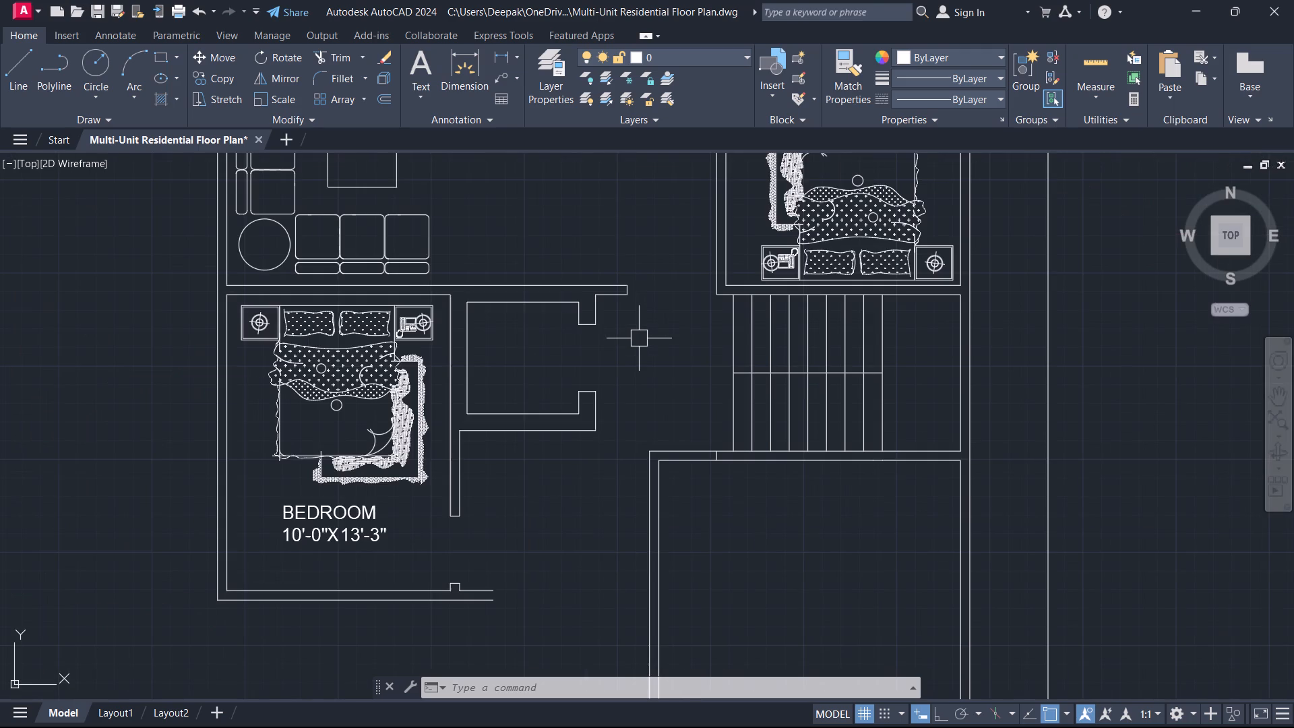
{"action": "middle_click_drag", "start_coordinate": [606, 361], "coordinate": [663, 355]}
{"action": "scroll", "coordinate": [663, 355], "scroll_direction": "up", "scroll_amount": 1}
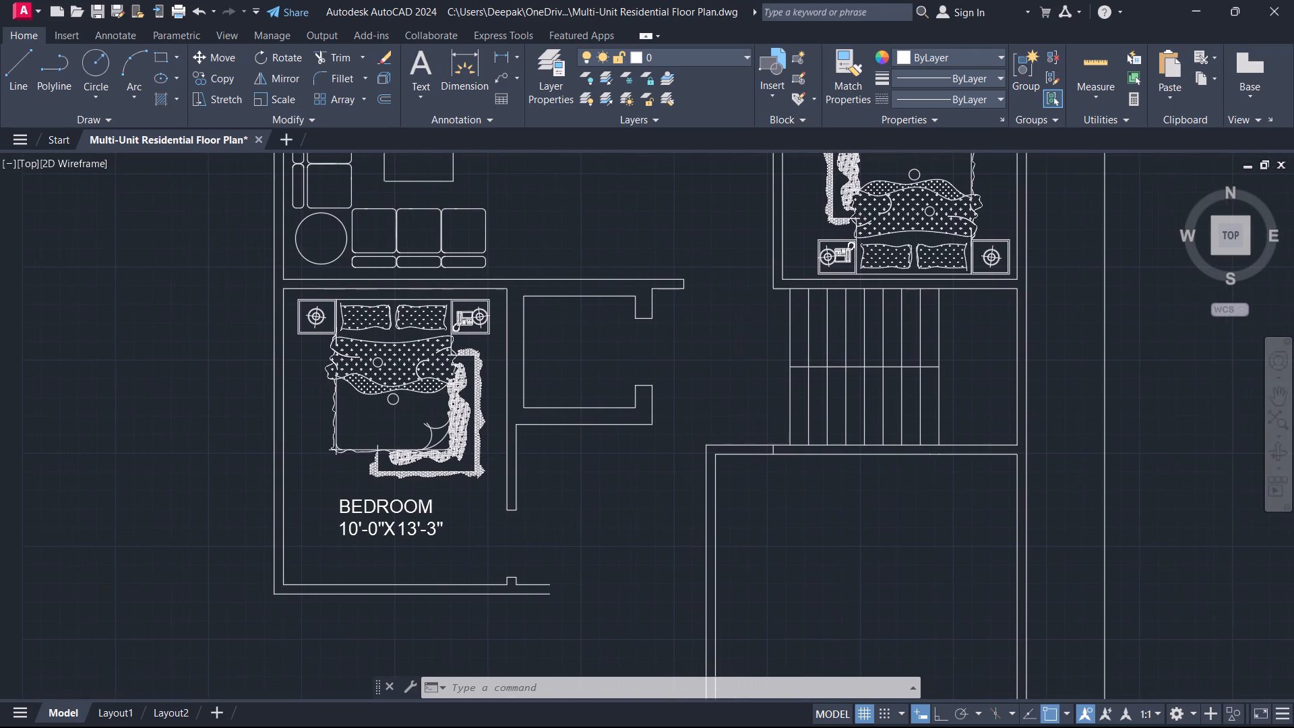
{"action": "scroll", "coordinate": [663, 355], "scroll_direction": "up", "scroll_amount": 1}
{"action": "middle_click_drag", "start_coordinate": [663, 355], "coordinate": [603, 345]}
{"action": "scroll", "coordinate": [580, 350], "scroll_direction": "down", "scroll_amount": 1}
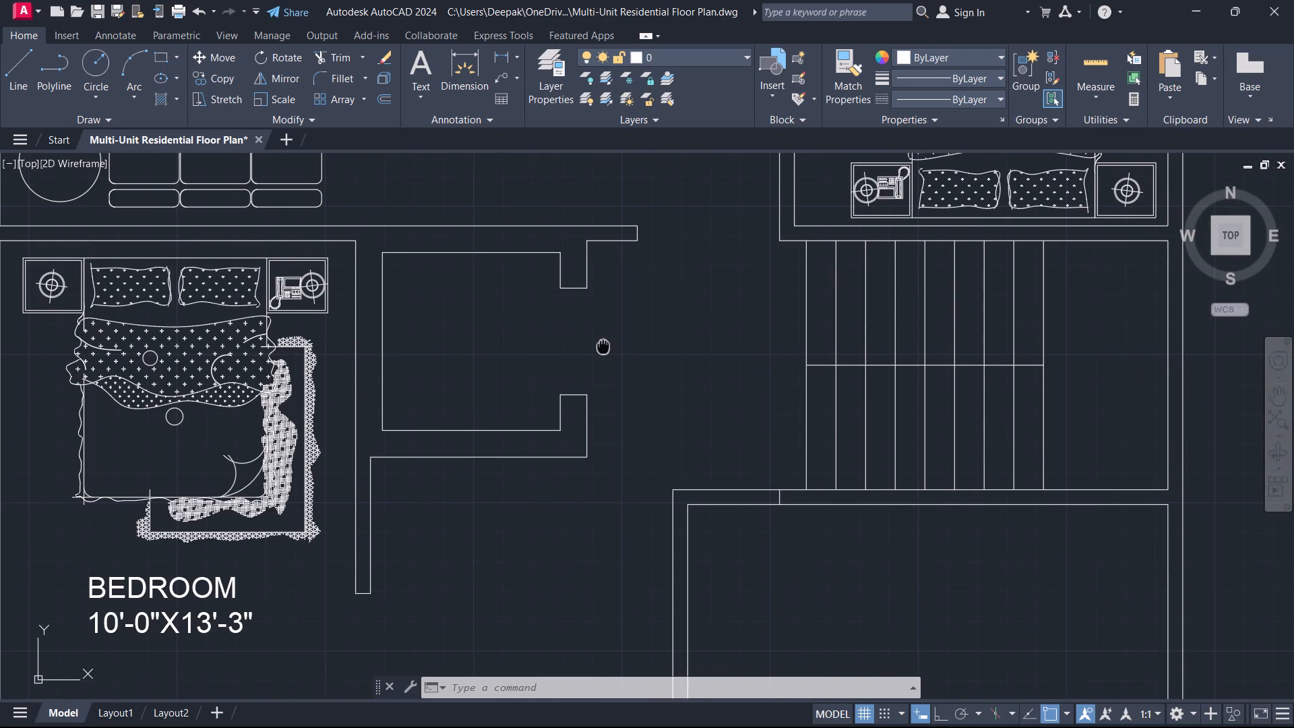
{"action": "middle_click_drag", "start_coordinate": [603, 345], "coordinate": [580, 344]}
{"action": "scroll", "coordinate": [603, 345], "scroll_direction": "down", "scroll_amount": 2}
{"action": "middle_click_drag", "start_coordinate": [581, 348], "coordinate": [605, 305]}
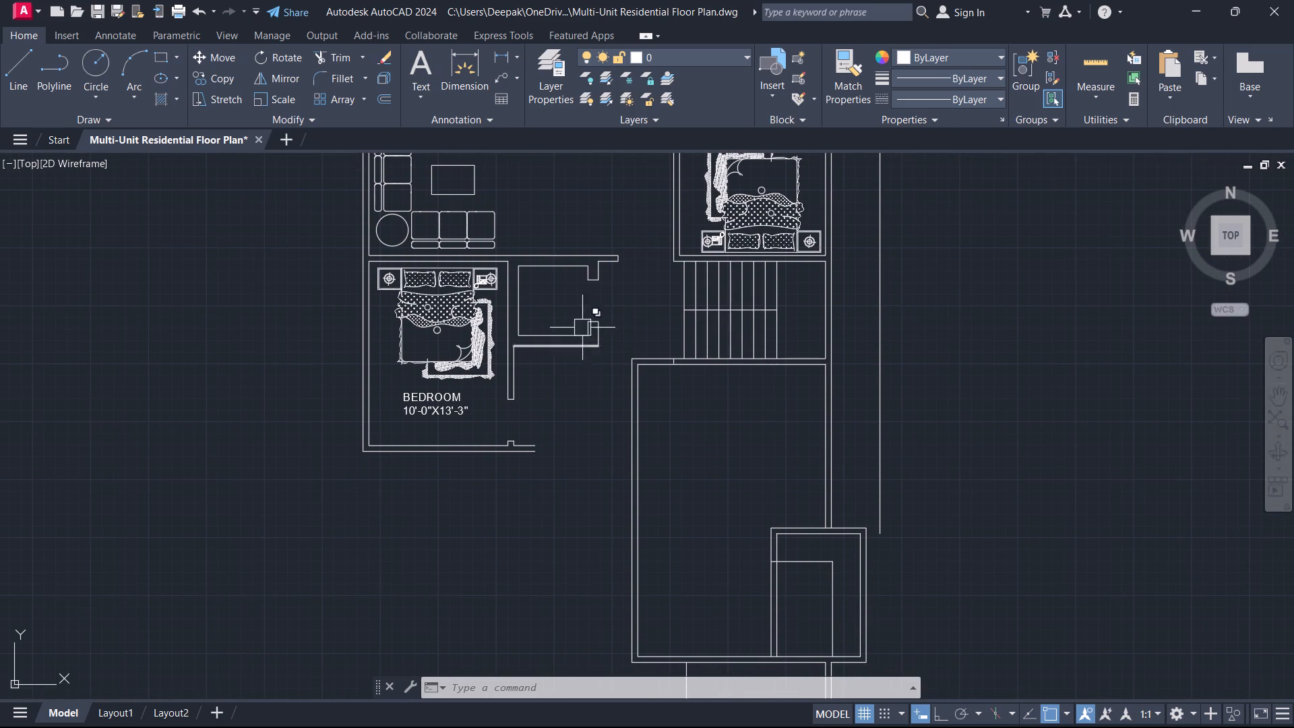
{"action": "scroll", "coordinate": [627, 303], "scroll_direction": "up", "scroll_amount": 2}
{"action": "middle_click", "coordinate": [627, 303]}
{"action": "scroll", "coordinate": [627, 303], "scroll_direction": "up", "scroll_amount": 1}
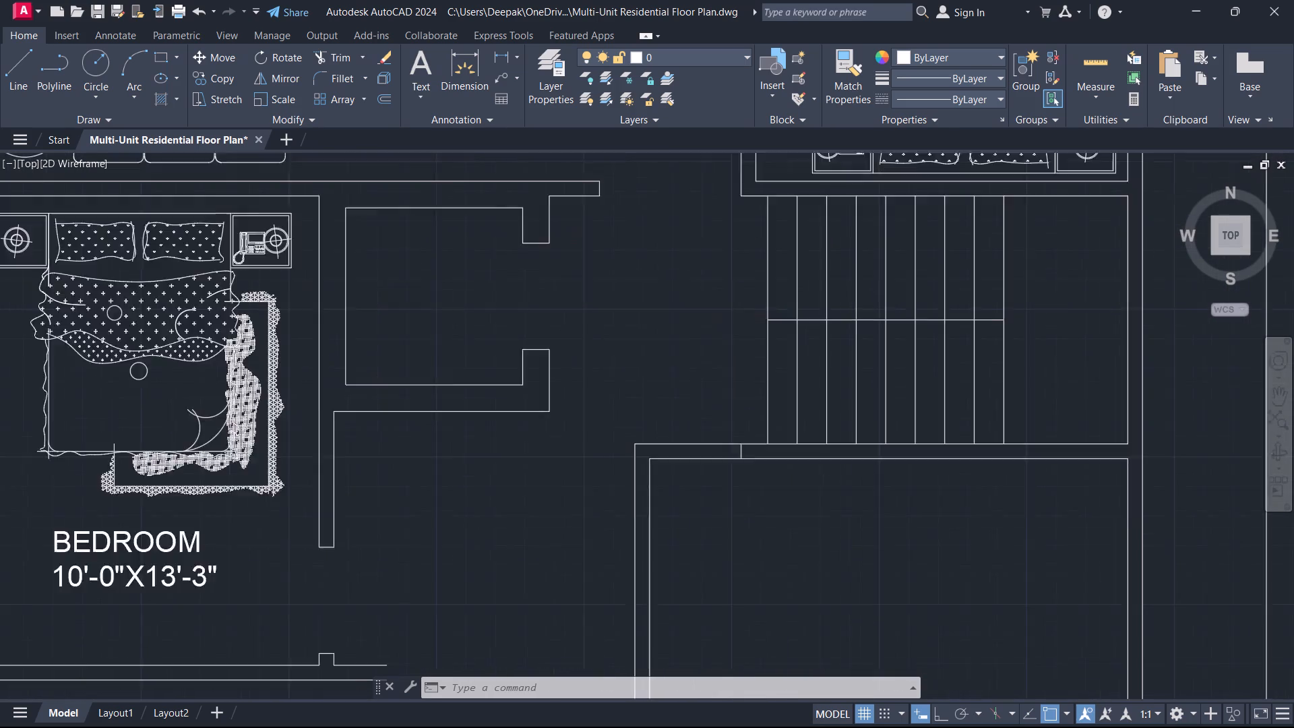
Review the FLAT-1 layout together with the unfinished rooms beneath the staircase, and recheck the passage beside the stairs.
{"action": "scroll", "coordinate": [660, 328], "scroll_direction": "down", "scroll_amount": 4}
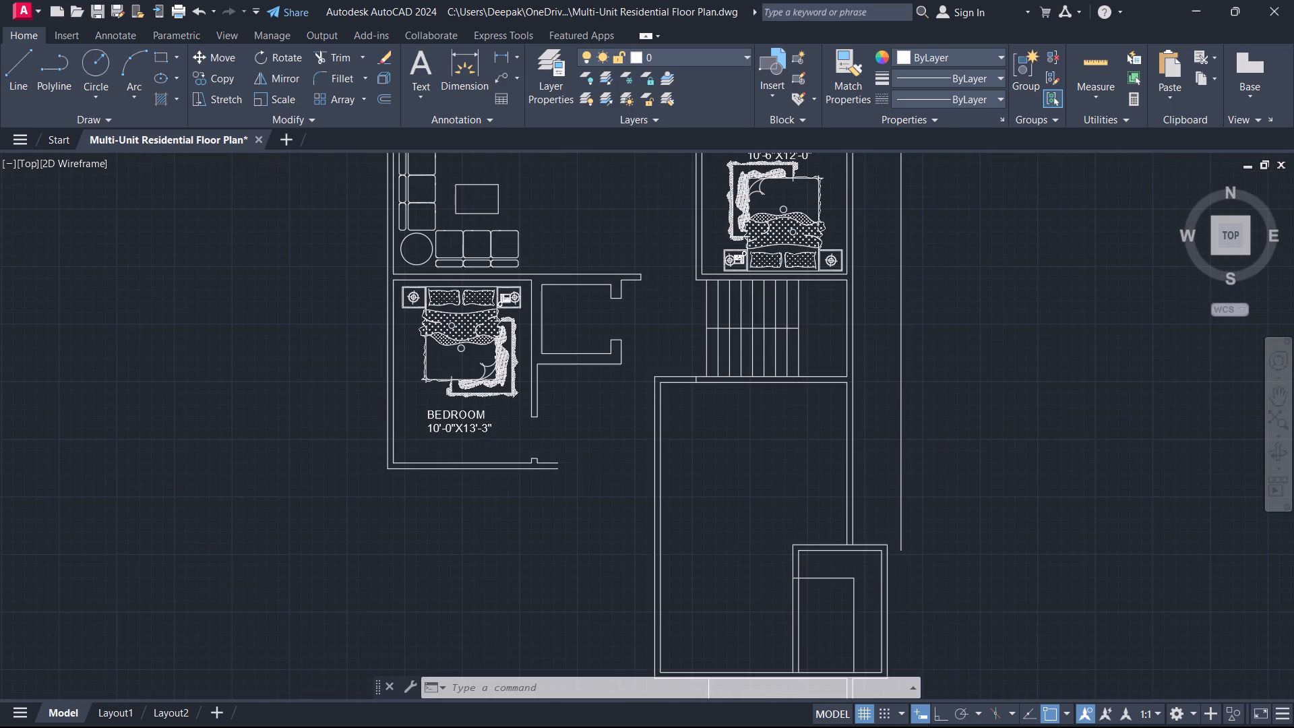
{"action": "scroll", "coordinate": [660, 328], "scroll_direction": "down", "scroll_amount": 2}
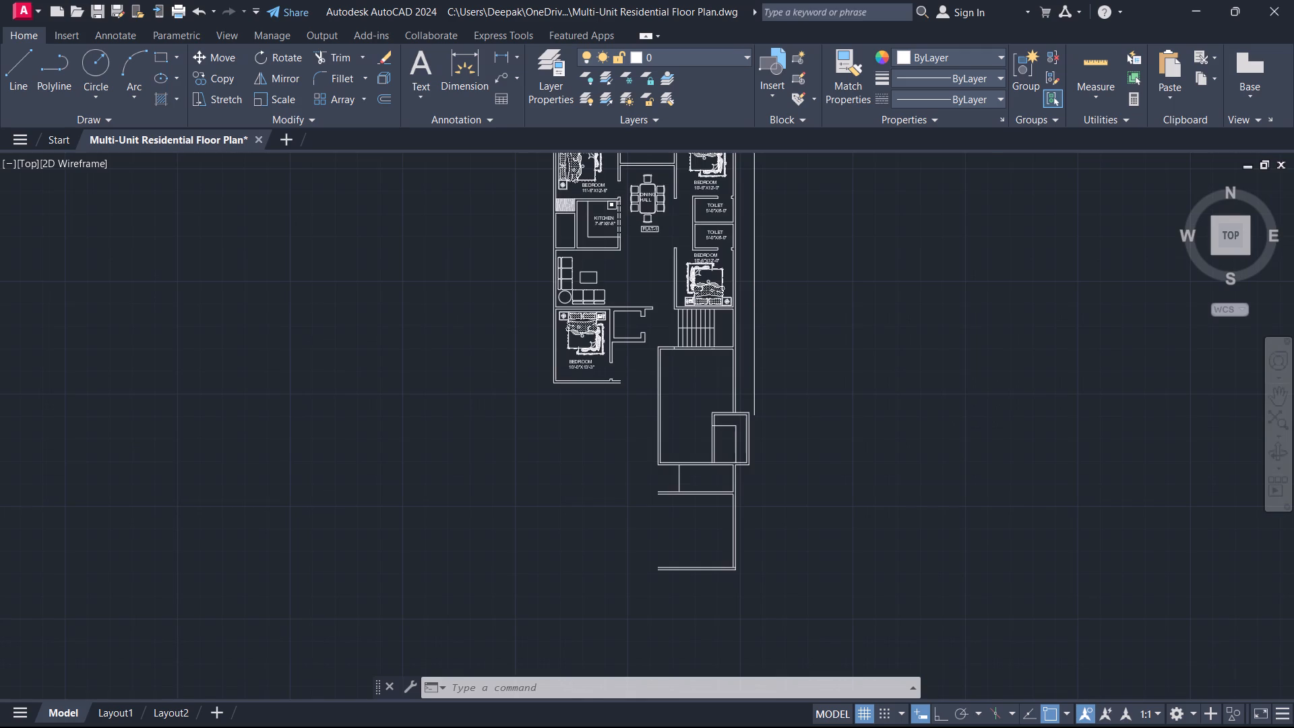
{"action": "scroll", "coordinate": [660, 328], "scroll_direction": "up", "scroll_amount": 2}
{"action": "scroll", "coordinate": [660, 328], "scroll_direction": "down", "scroll_amount": 1}
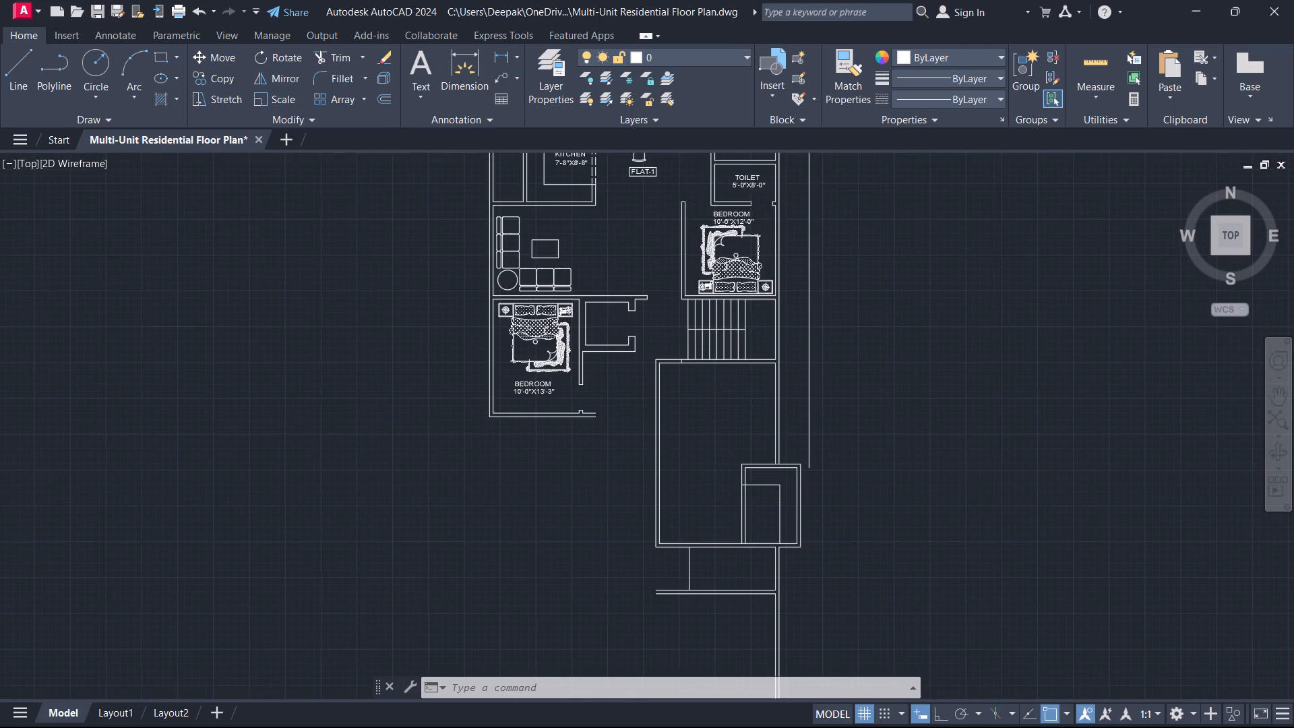
{"action": "scroll", "coordinate": [660, 328], "scroll_direction": "up", "scroll_amount": 6}
{"action": "scroll", "coordinate": [660, 328], "scroll_direction": "down", "scroll_amount": 1}
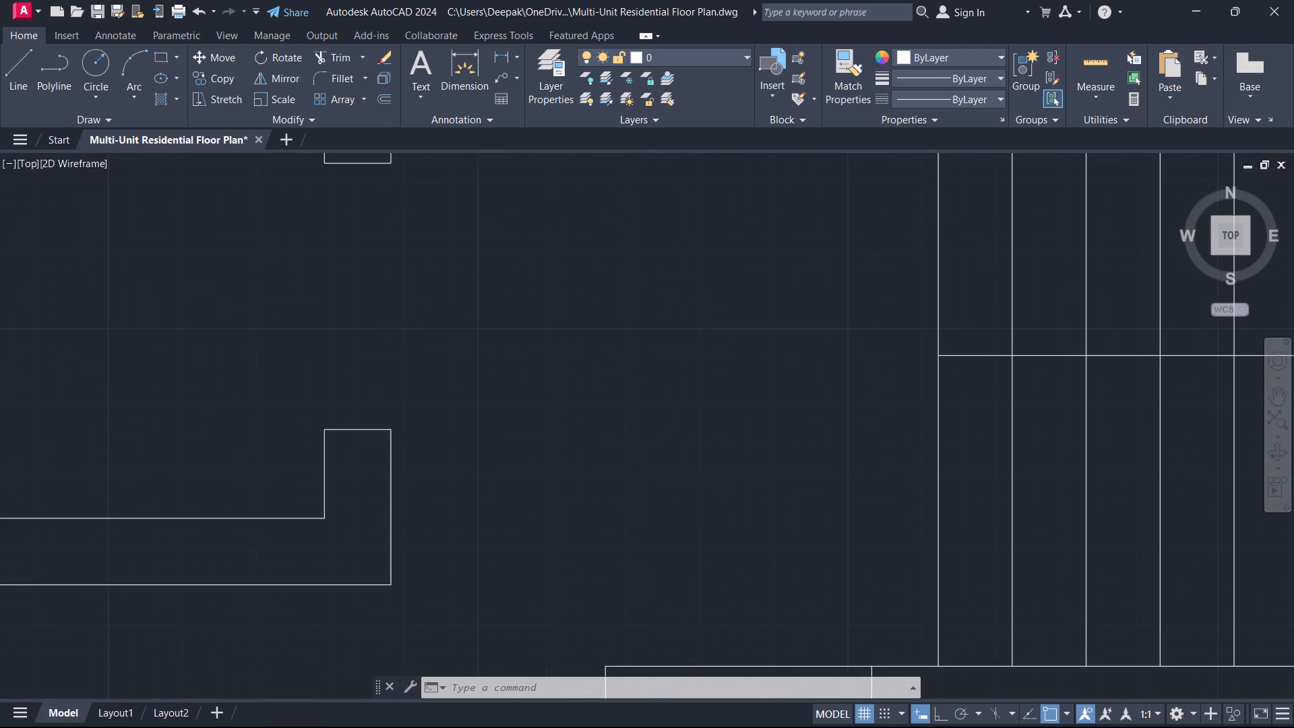
{"action": "scroll", "coordinate": [660, 328], "scroll_direction": "down", "scroll_amount": 1}
{"action": "middle_click_drag", "start_coordinate": [660, 328], "coordinate": [652, 326]}
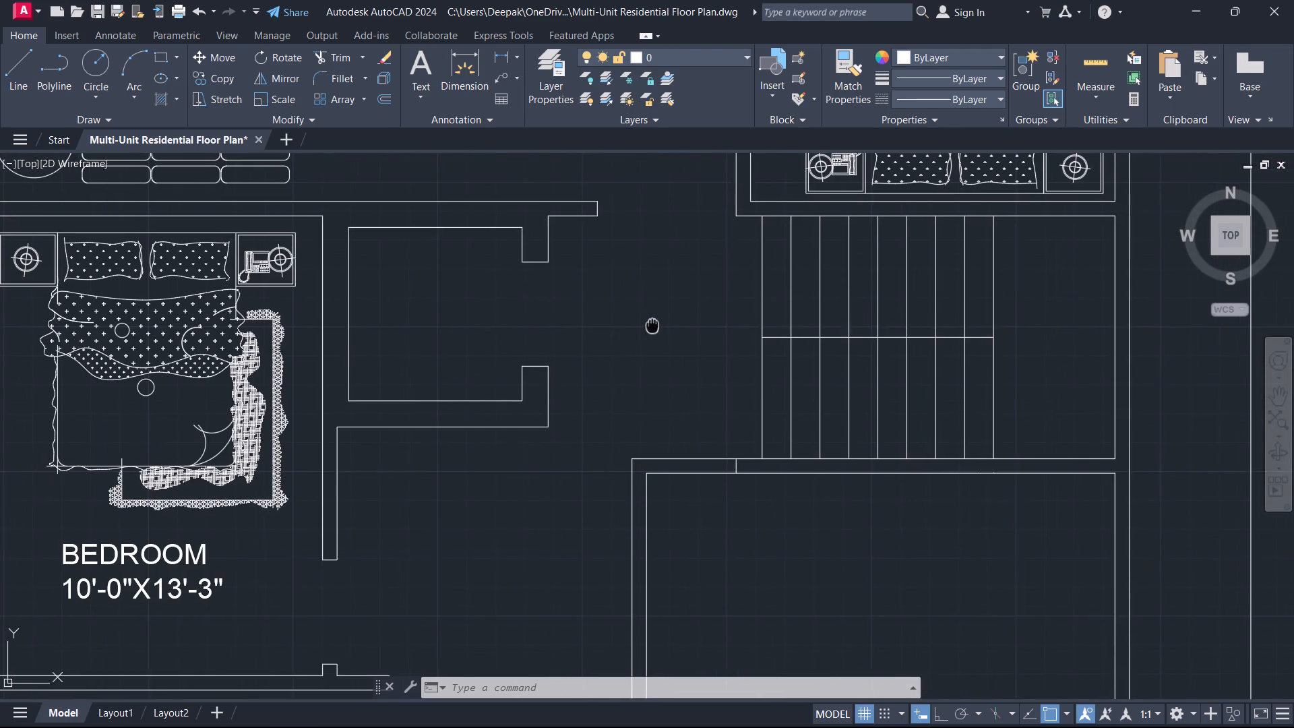
{"action": "middle_click_drag", "start_coordinate": [652, 326], "coordinate": [731, 348]}
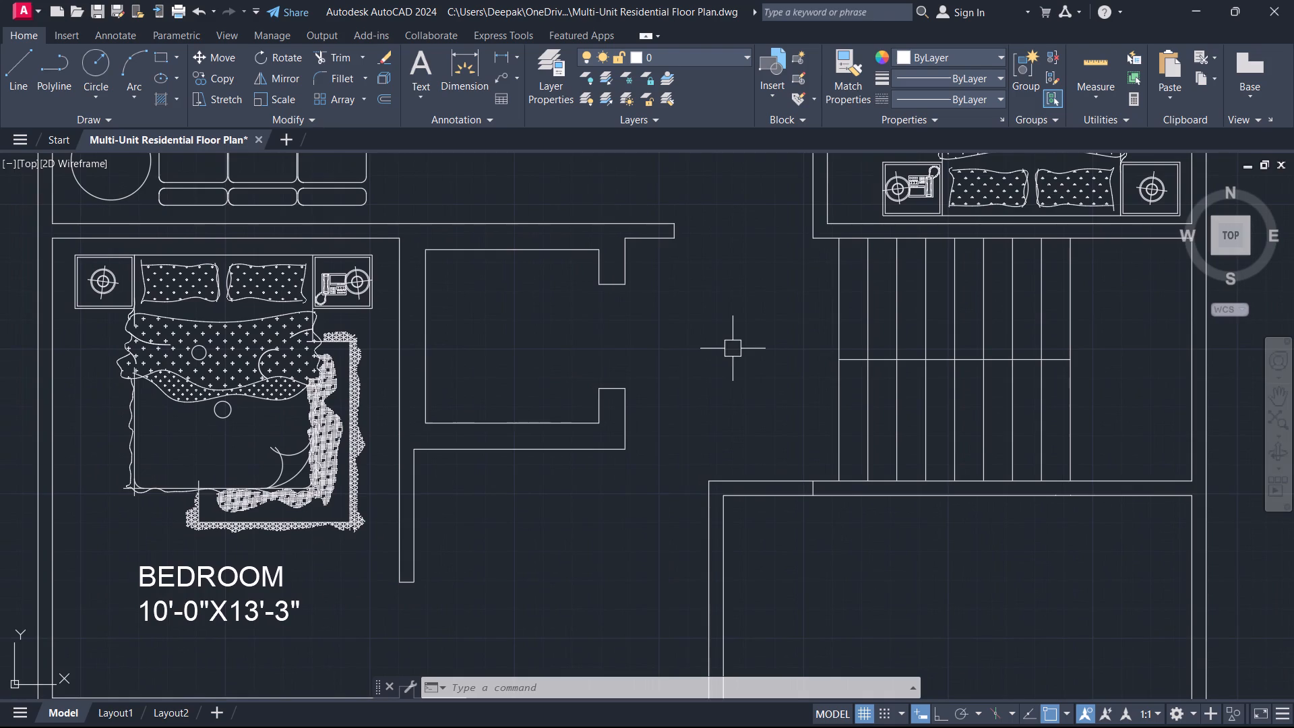
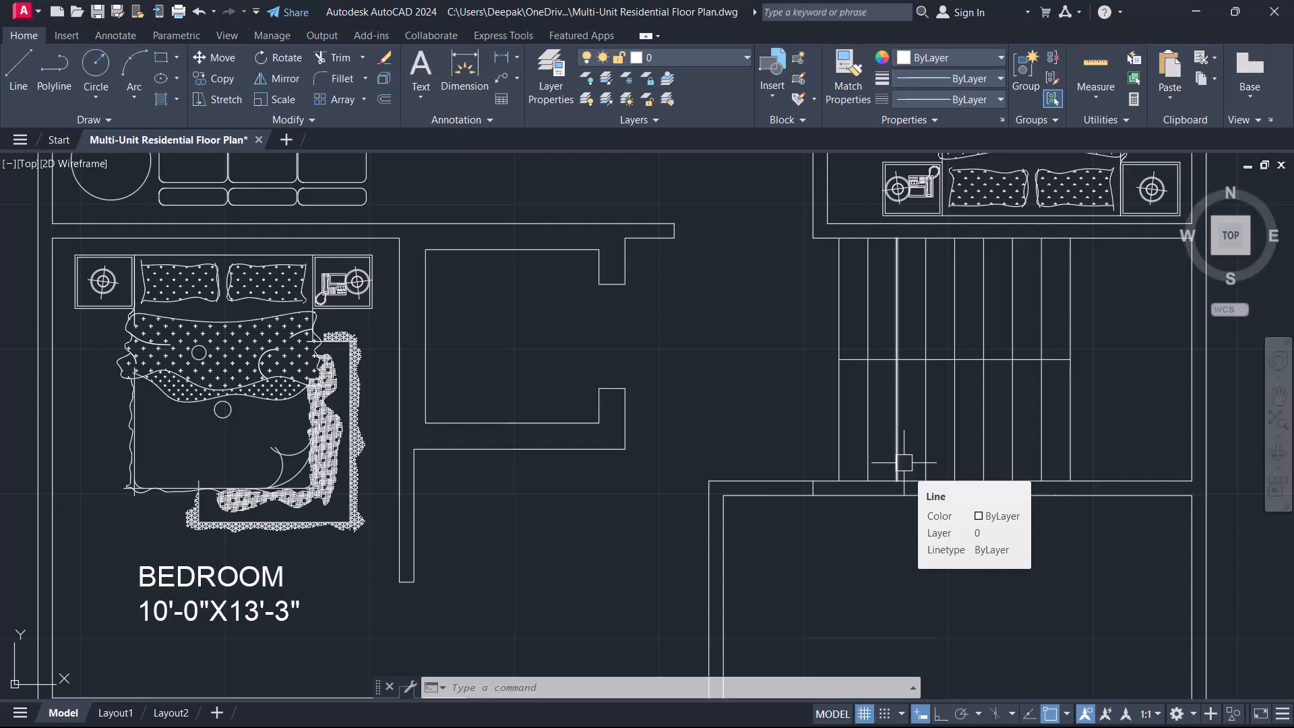
Offset the inner line of the lowest room's east wall 10' westward into the room beneath the staircase block.
{"action": "scroll", "coordinate": [597, 480], "scroll_direction": "down", "scroll_amount": 1}
{"action": "middle_click_drag", "start_coordinate": [560, 542], "coordinate": [639, 394]}
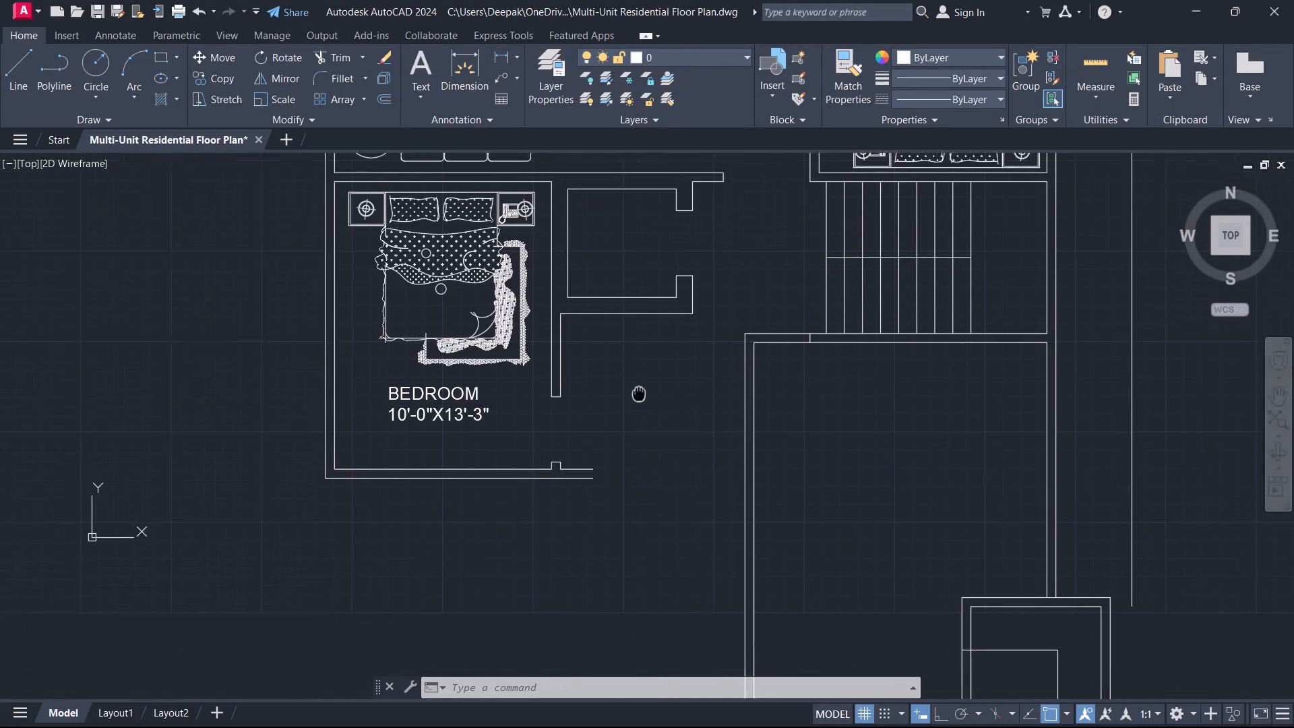
{"action": "middle_click_drag", "start_coordinate": [639, 394], "coordinate": [650, 384]}
{"action": "scroll", "coordinate": [720, 465], "scroll_direction": "down", "scroll_amount": 1}
{"action": "middle_click_drag", "start_coordinate": [766, 522], "coordinate": [727, 386]}
{"action": "middle_click_drag", "start_coordinate": [765, 495], "coordinate": [778, 347]}
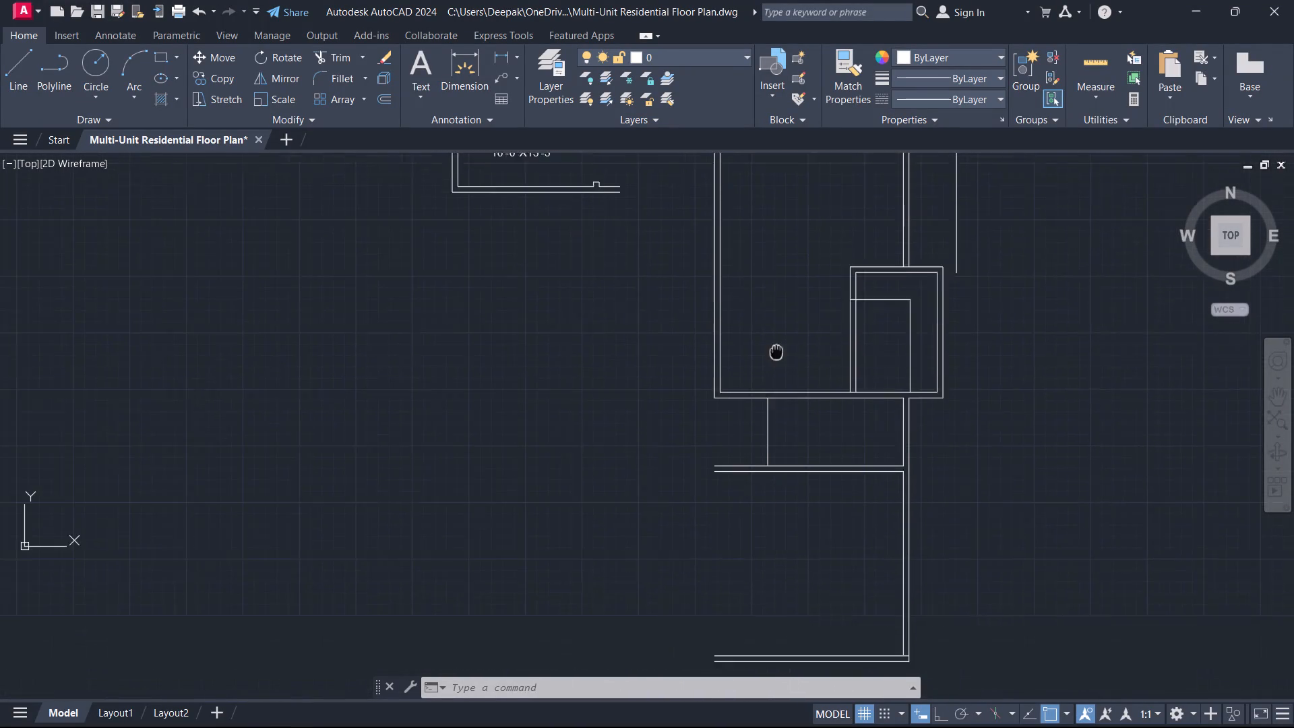
{"action": "middle_click_drag", "start_coordinate": [778, 347], "coordinate": [779, 341]}
{"action": "scroll", "coordinate": [770, 408], "scroll_direction": "up", "scroll_amount": 1}
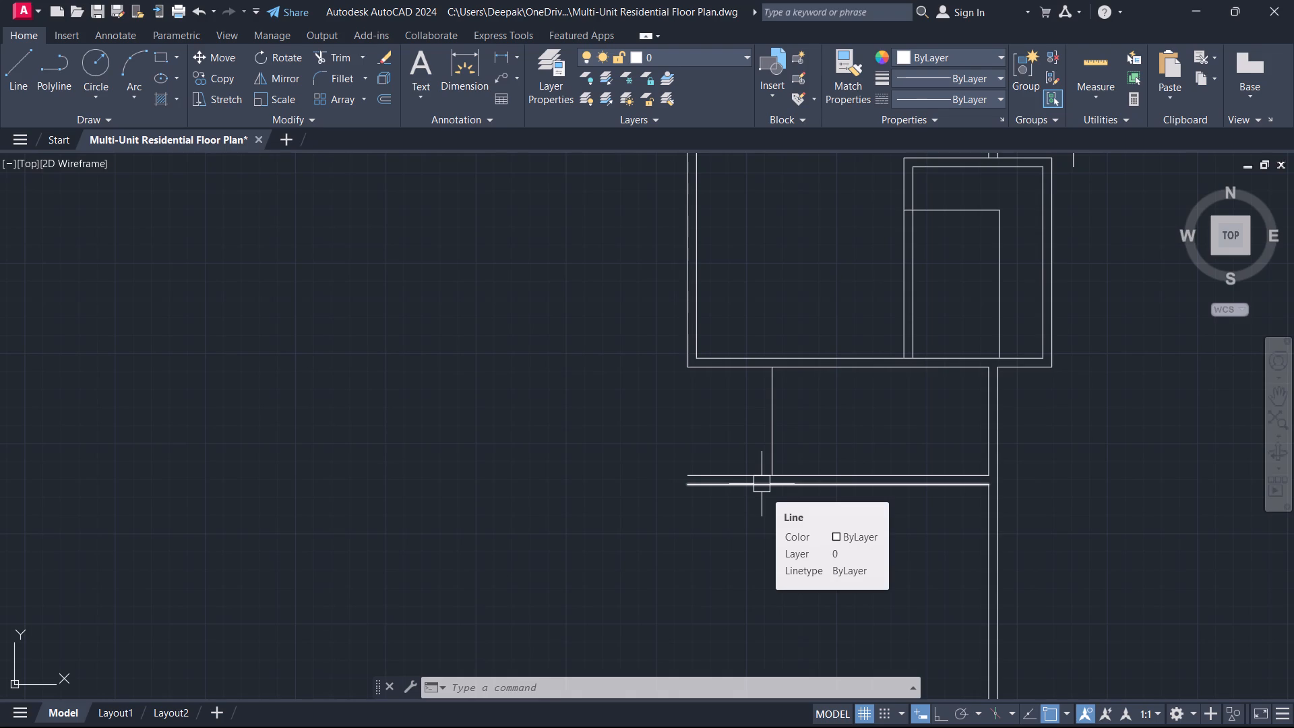
{"action": "middle_click_drag", "start_coordinate": [891, 580], "coordinate": [915, 402]}
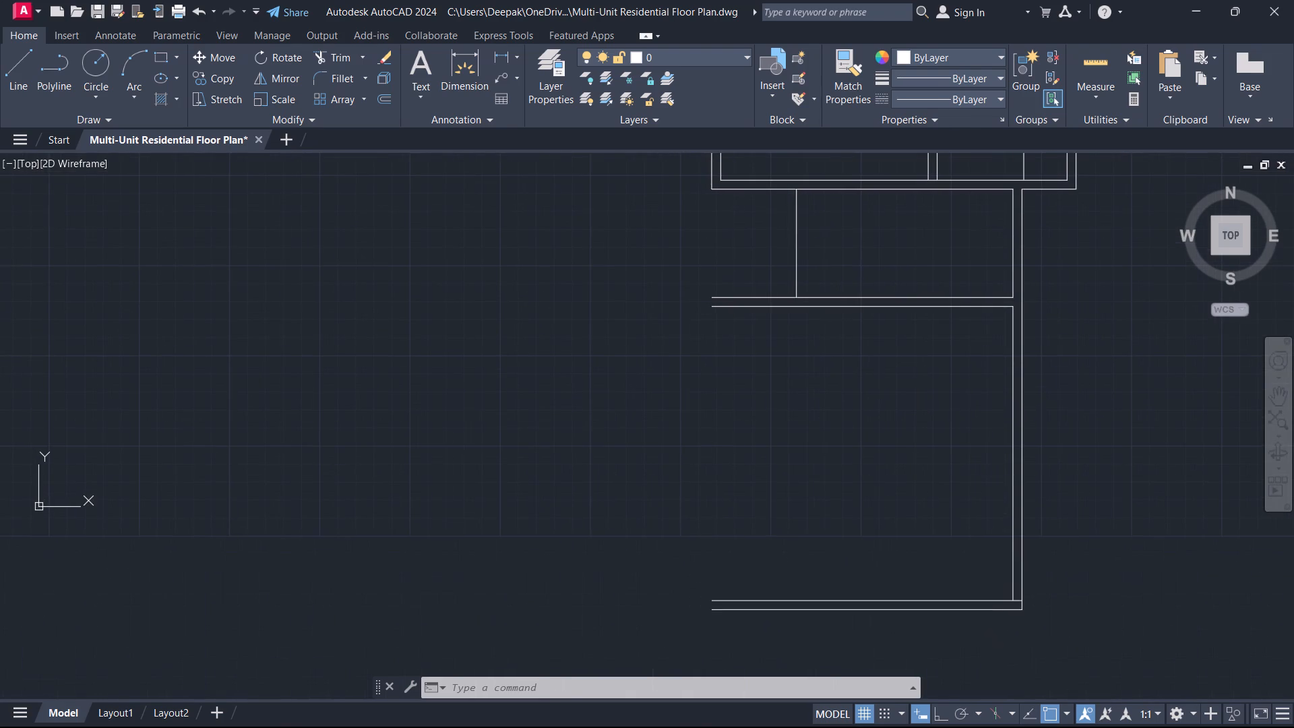
{"action": "type", "text": "O"}
{"action": "key", "text": "space"}
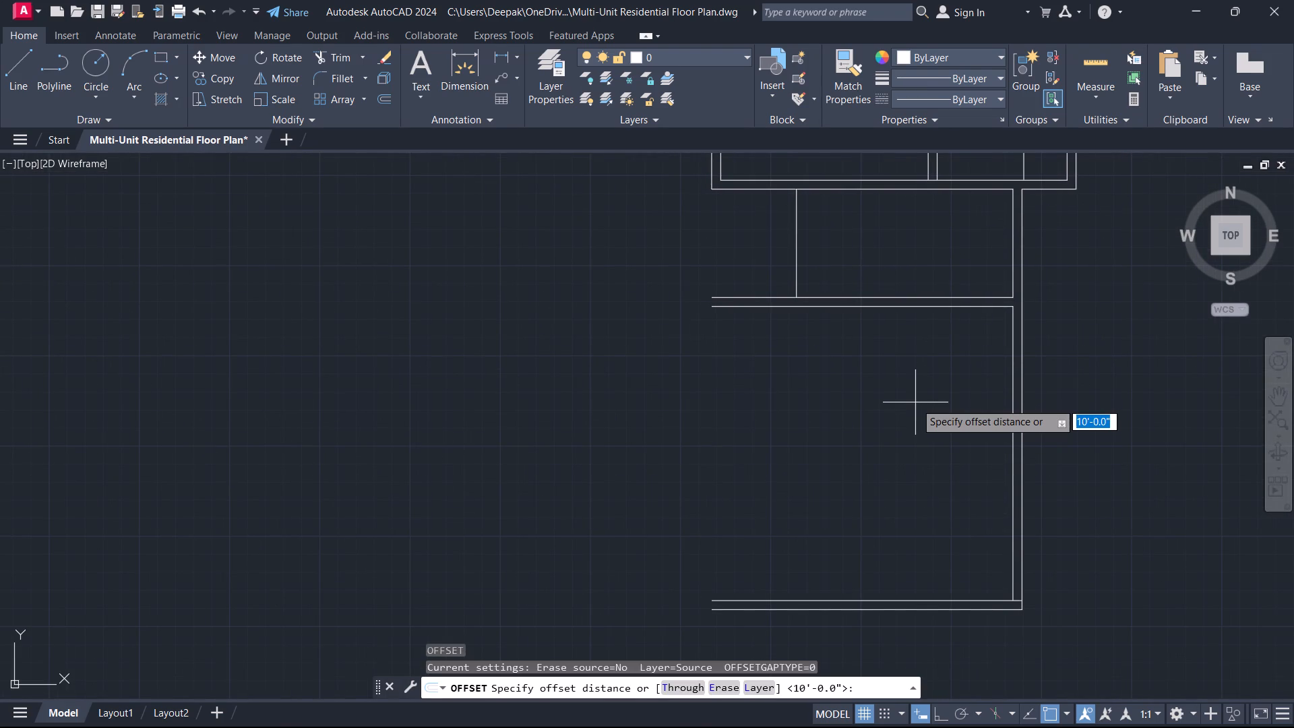
{"action": "type", "text": "10'"}
{"action": "key", "text": "Return"}
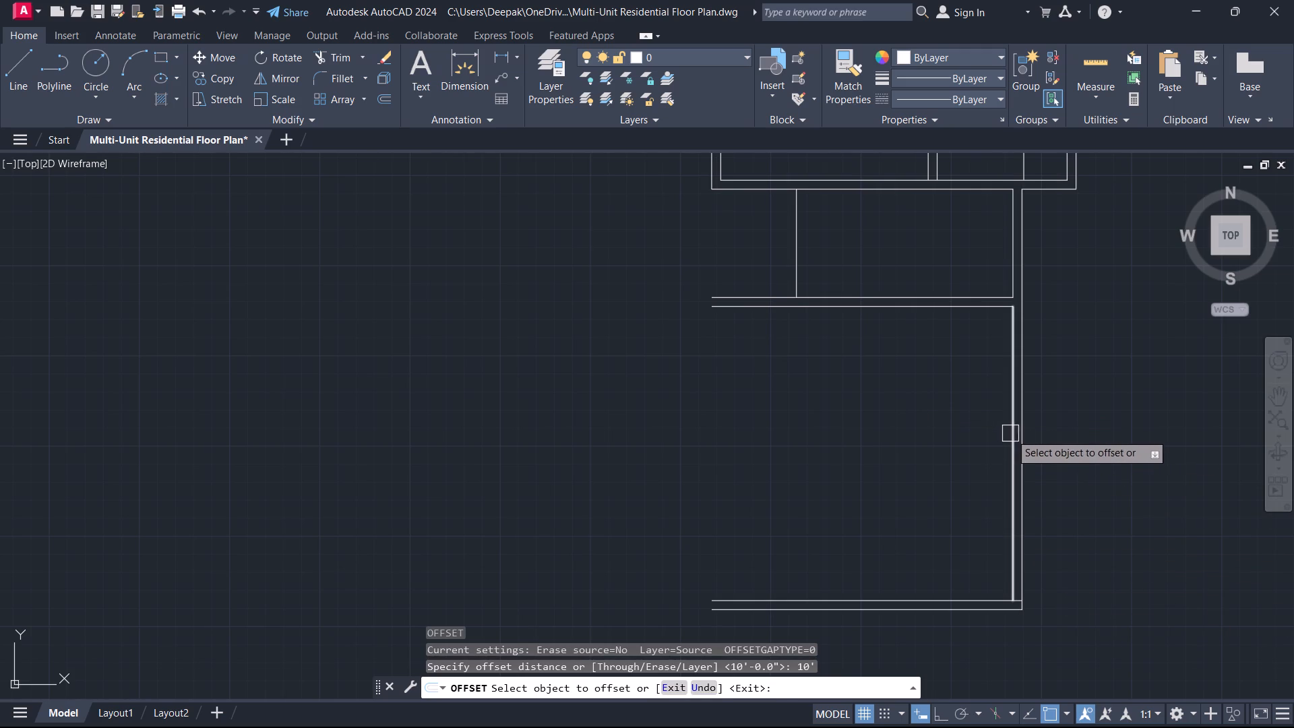
{"action": "left_click_drag", "start_coordinate": [1010, 434], "coordinate": [1002, 431]}
{"action": "left_click", "coordinate": [752, 456]}
{"action": "right_click", "coordinate": [739, 444]}
{"action": "left_click", "coordinate": [789, 473]}
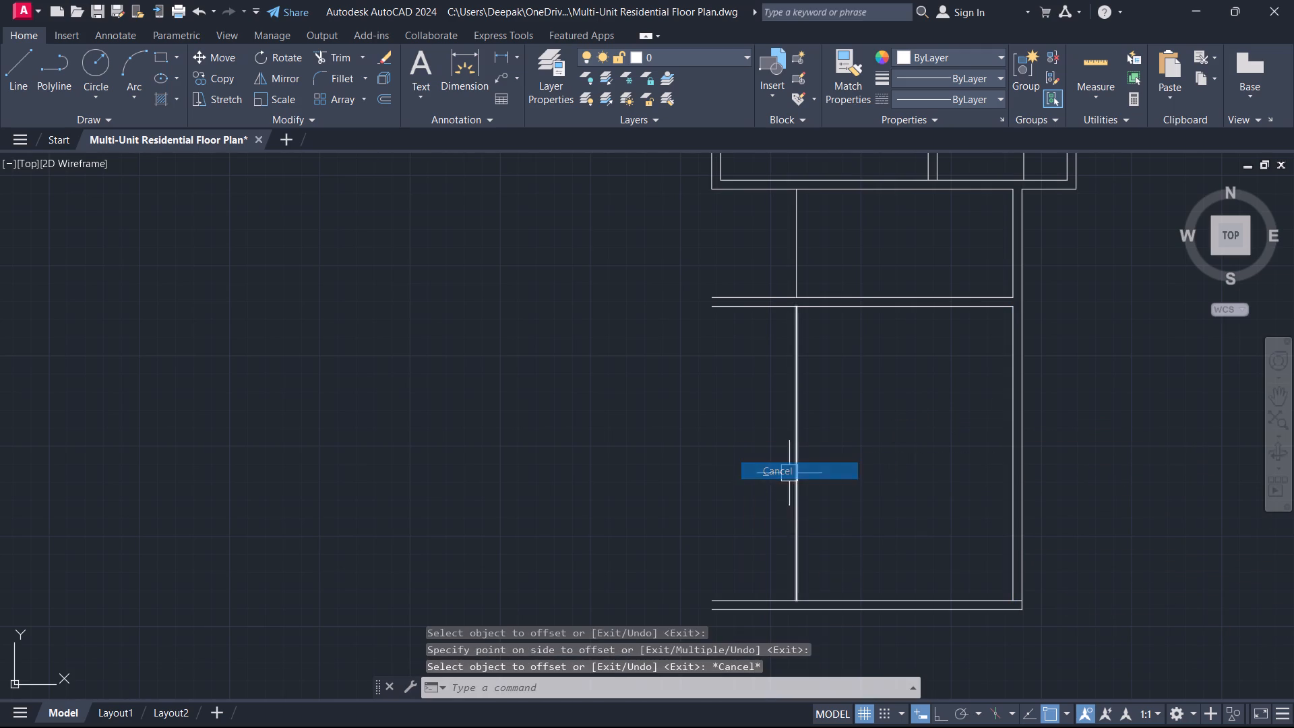
Offset the west boundary lines of the lowest room and the small room above it 5" outward to form wall thickness.
{"action": "type", "text": "O"}
{"action": "key", "text": "space"}
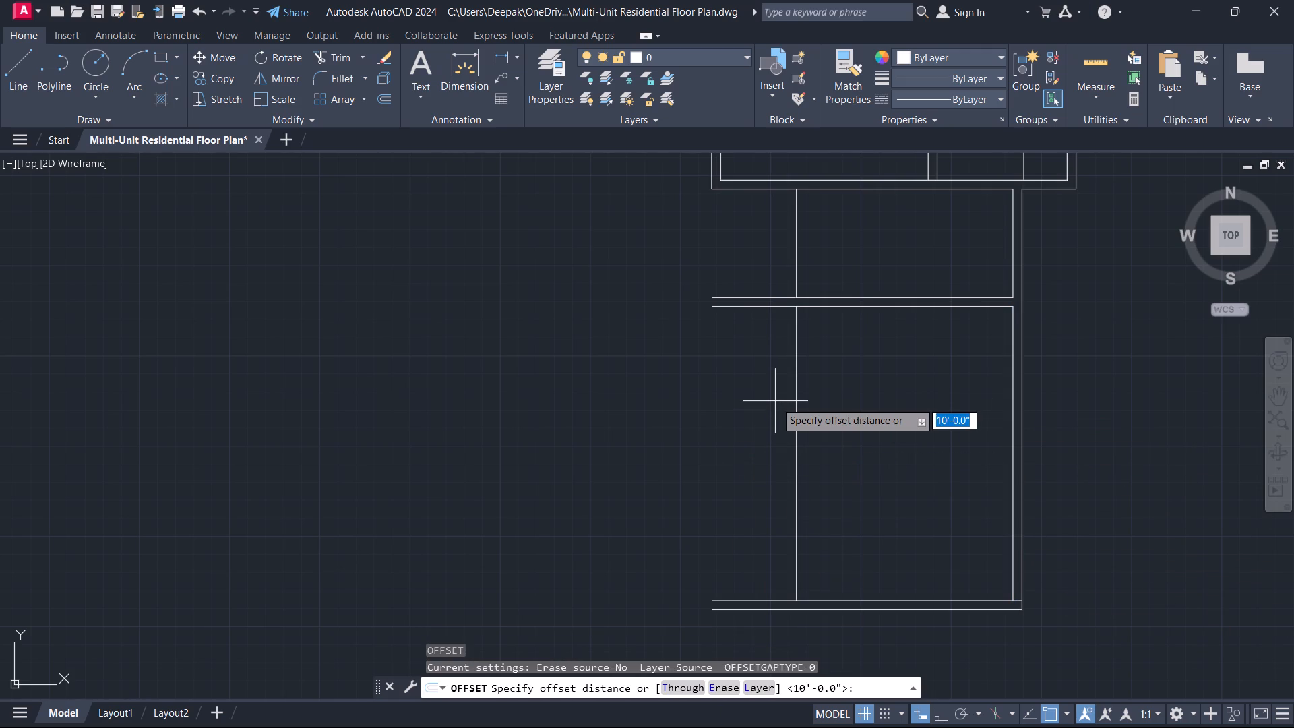
{"action": "key", "text": "5"}
{"action": "key", "text": "Return"}
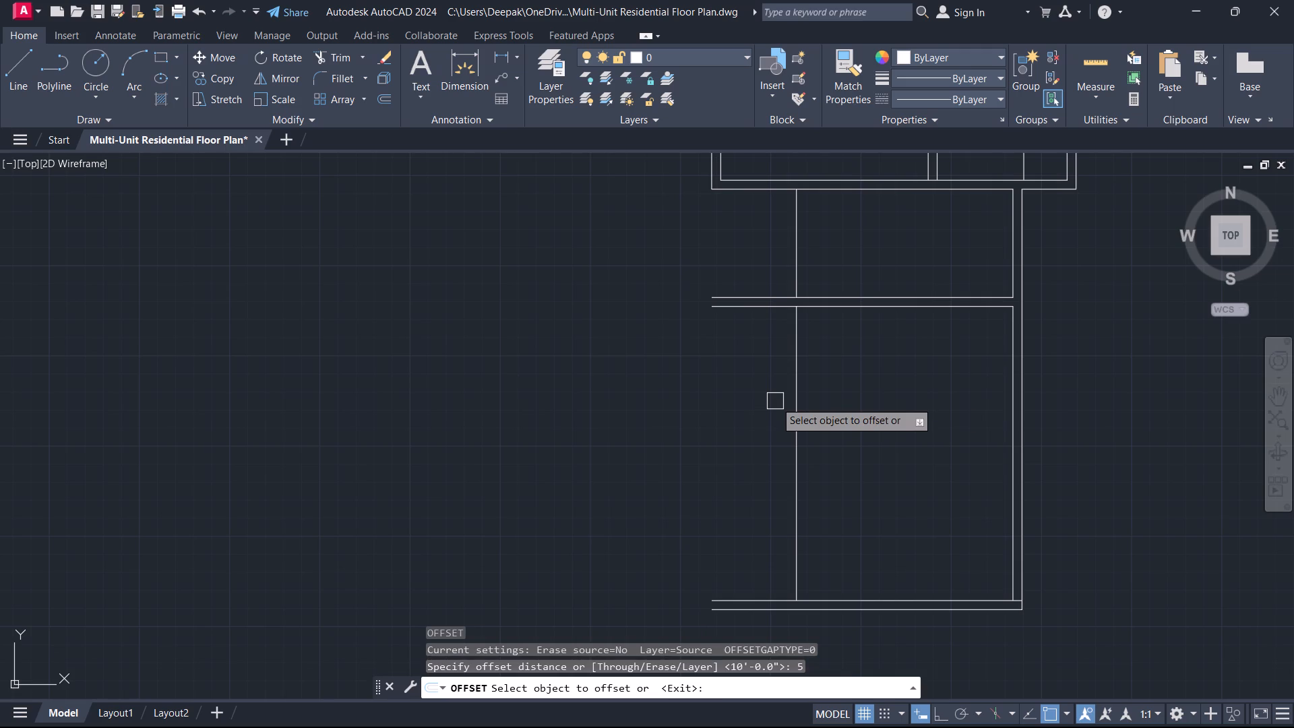
{"action": "left_click", "coordinate": [797, 488]}
{"action": "left_click_drag", "start_coordinate": [761, 480], "coordinate": [760, 474]}
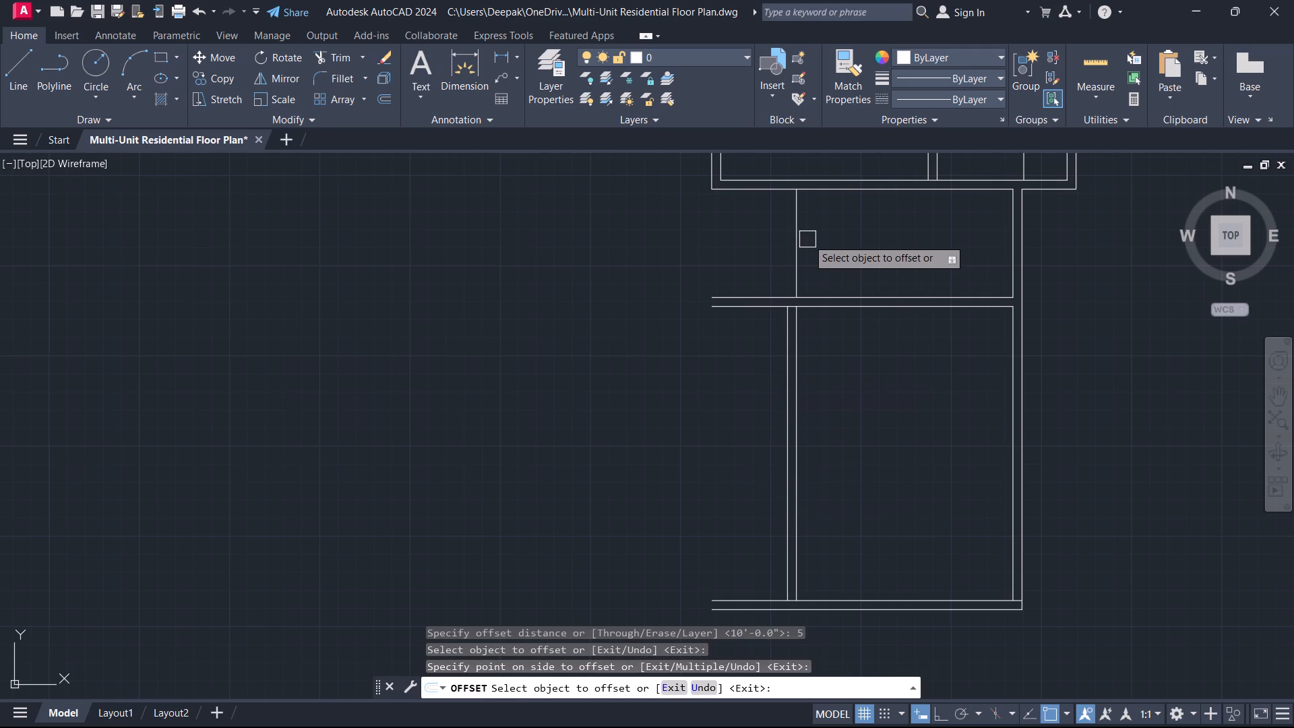
{"action": "left_click", "coordinate": [797, 237]}
{"action": "left_click", "coordinate": [746, 236]}
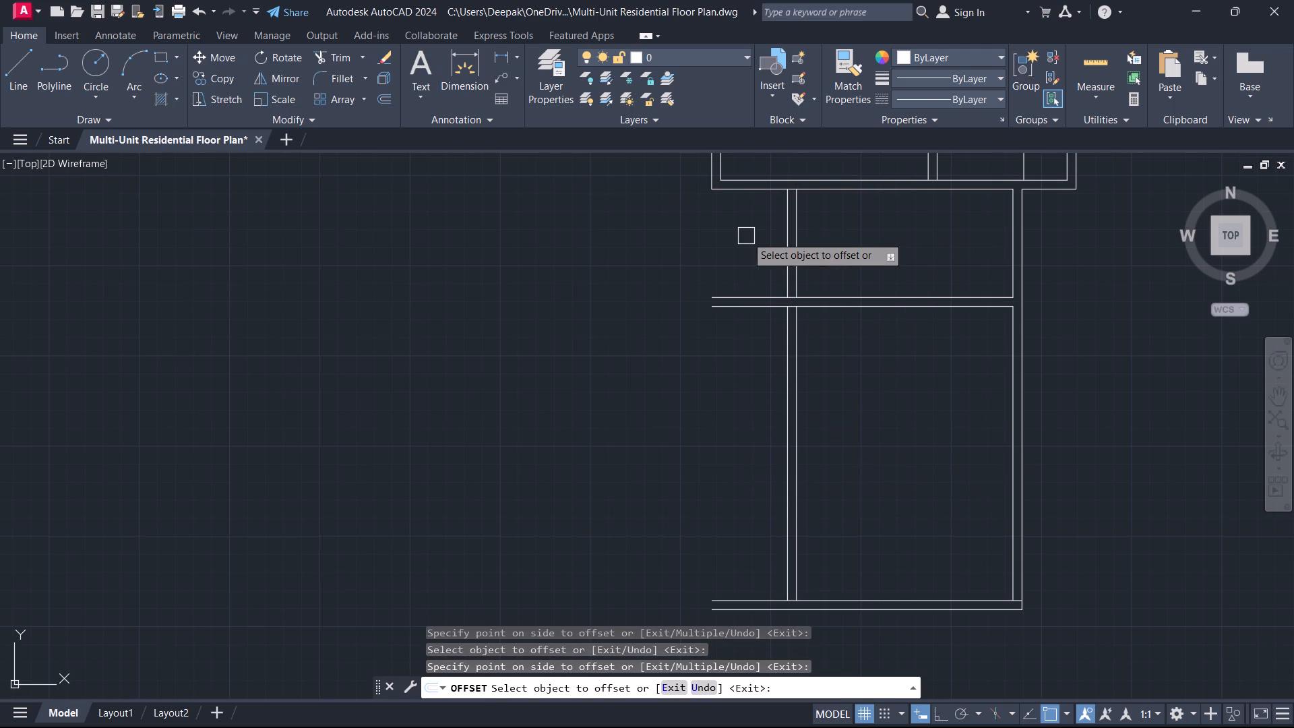
{"action": "key", "text": "Escape"}
Measure the distance from the large upper room's southwest corner to the outer face of the new west wall.
{"action": "key", "text": "d"}
{"action": "type", "text": "I"}
{"action": "key", "text": "space"}
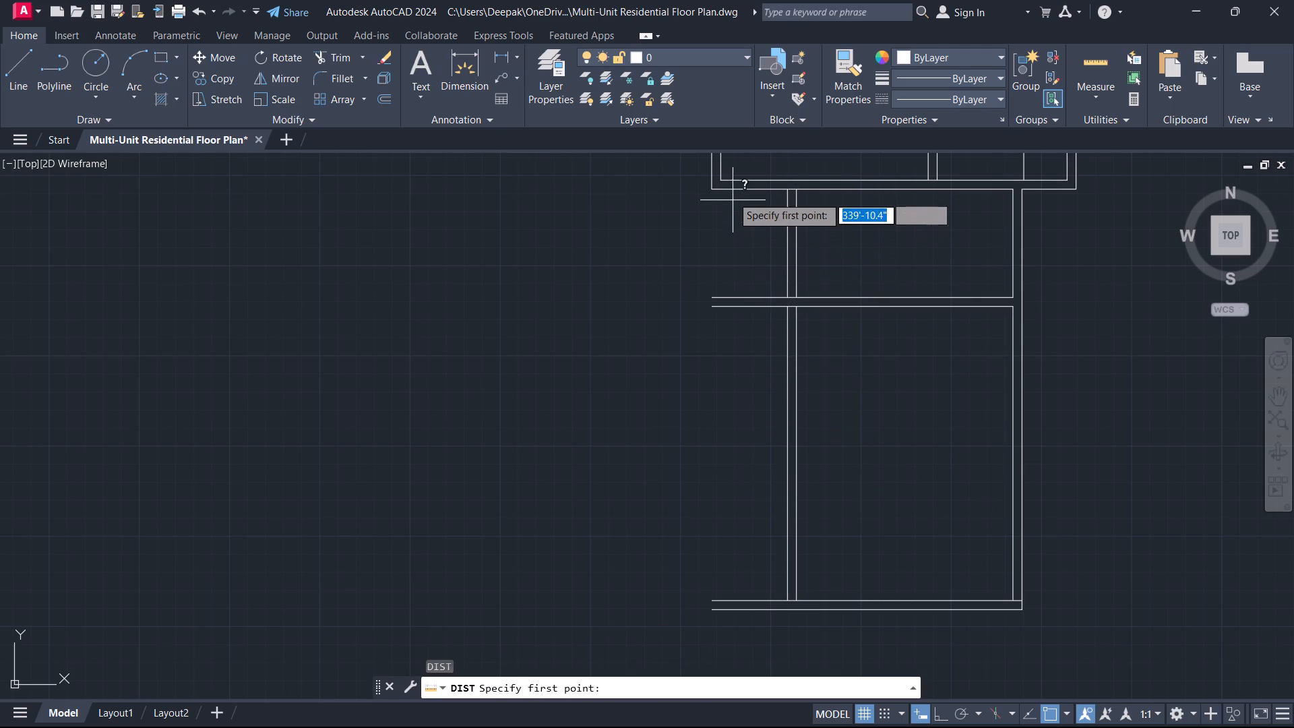
{"action": "left_click", "coordinate": [715, 191]}
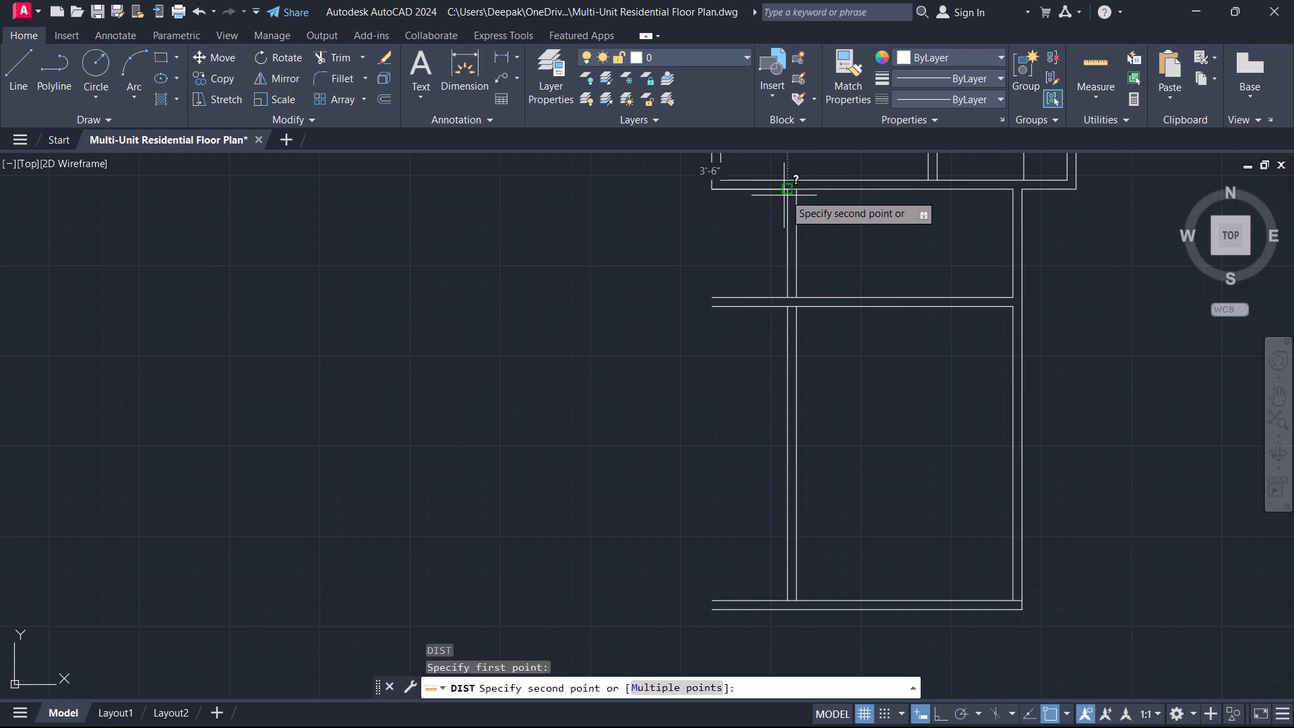
{"action": "key", "text": "Escape"}
Extend both lines of the new west wall up into the large room's south wall and across the dividing wall.
{"action": "middle_click_drag", "start_coordinate": [762, 197], "coordinate": [745, 254]}
{"action": "type", "text": "EX"}
{"action": "key", "text": "space"}
{"action": "left_click", "coordinate": [756, 272]}
{"action": "left_click", "coordinate": [802, 269]}
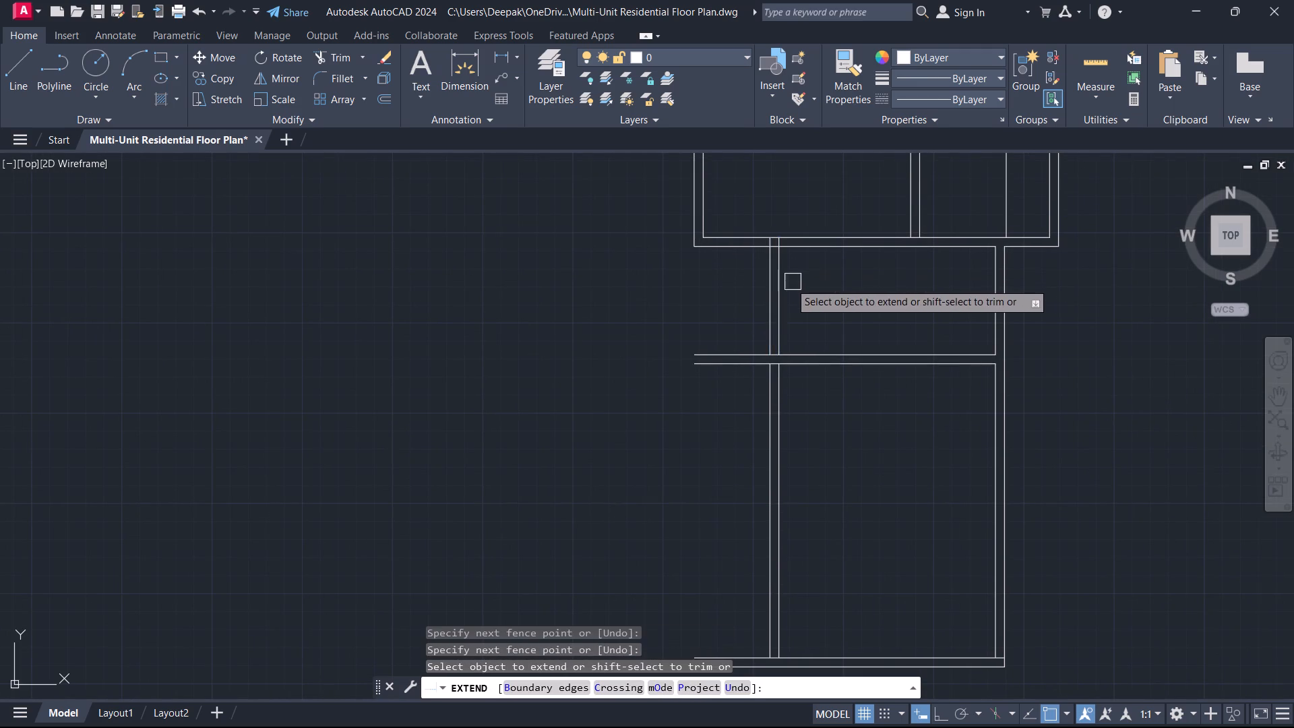
{"action": "left_click", "coordinate": [751, 406]}
{"action": "left_click", "coordinate": [846, 425]}
{"action": "key", "text": "Escape"}
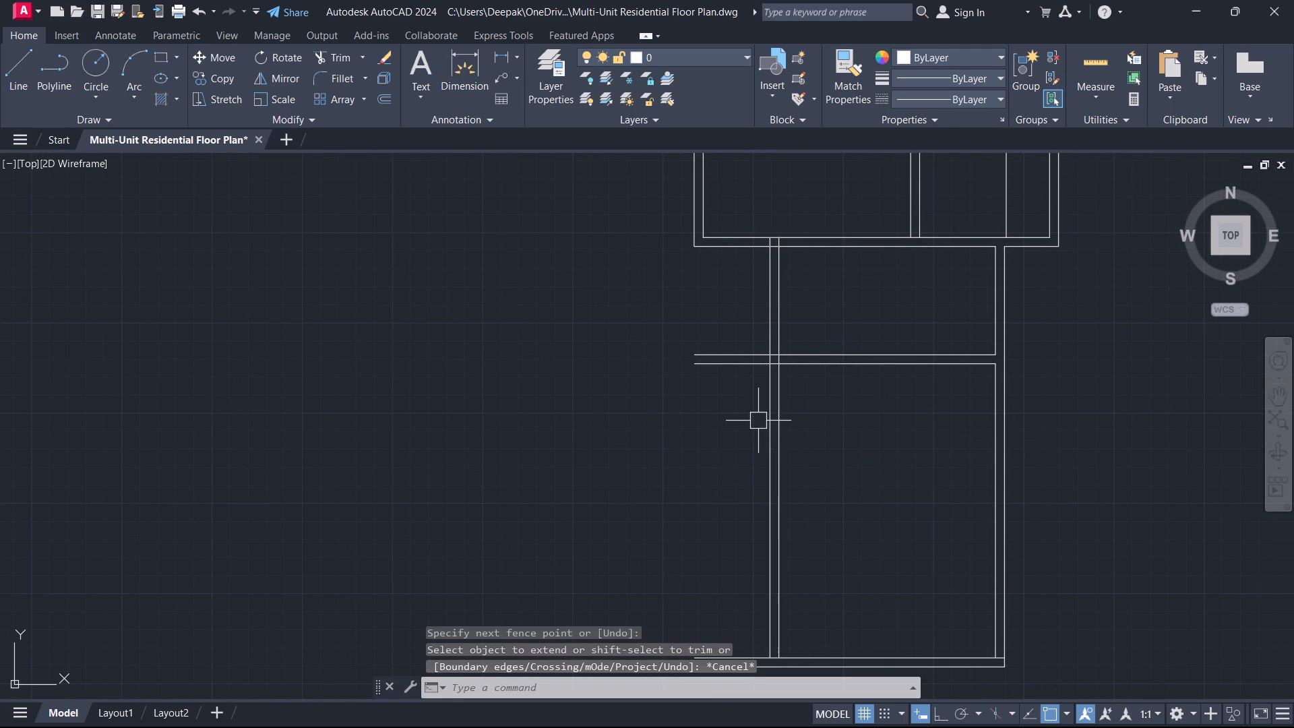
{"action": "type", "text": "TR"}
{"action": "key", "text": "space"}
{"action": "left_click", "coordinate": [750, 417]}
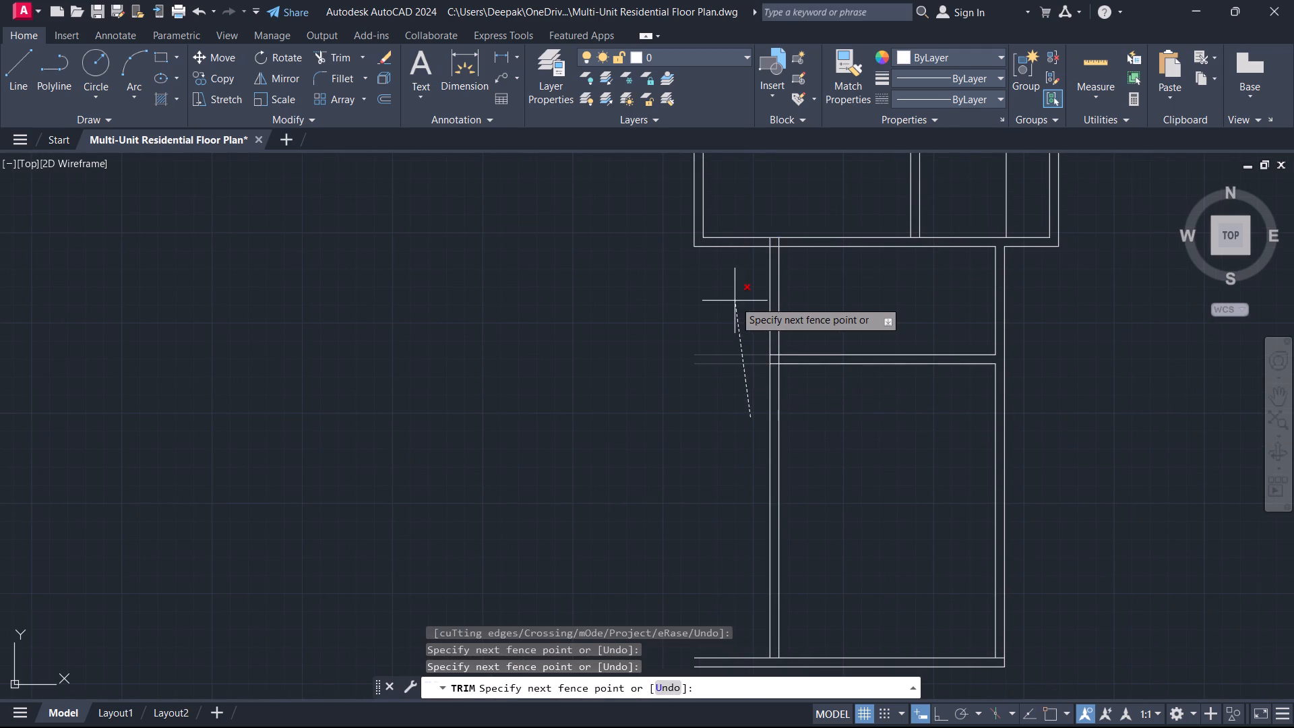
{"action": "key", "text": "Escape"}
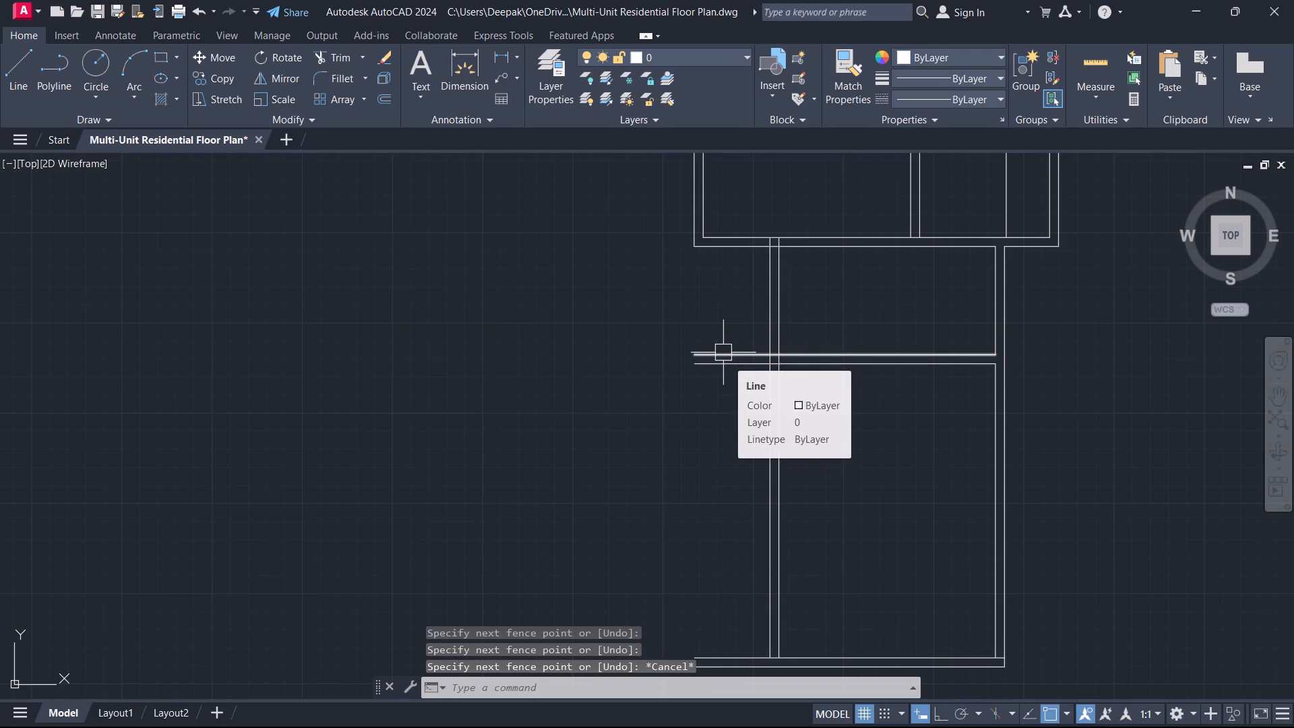
Trim the dividing wall's two line ends that project beyond the outer face of the new west wall.
{"action": "type", "text": "TR"}
{"action": "key", "text": "space"}
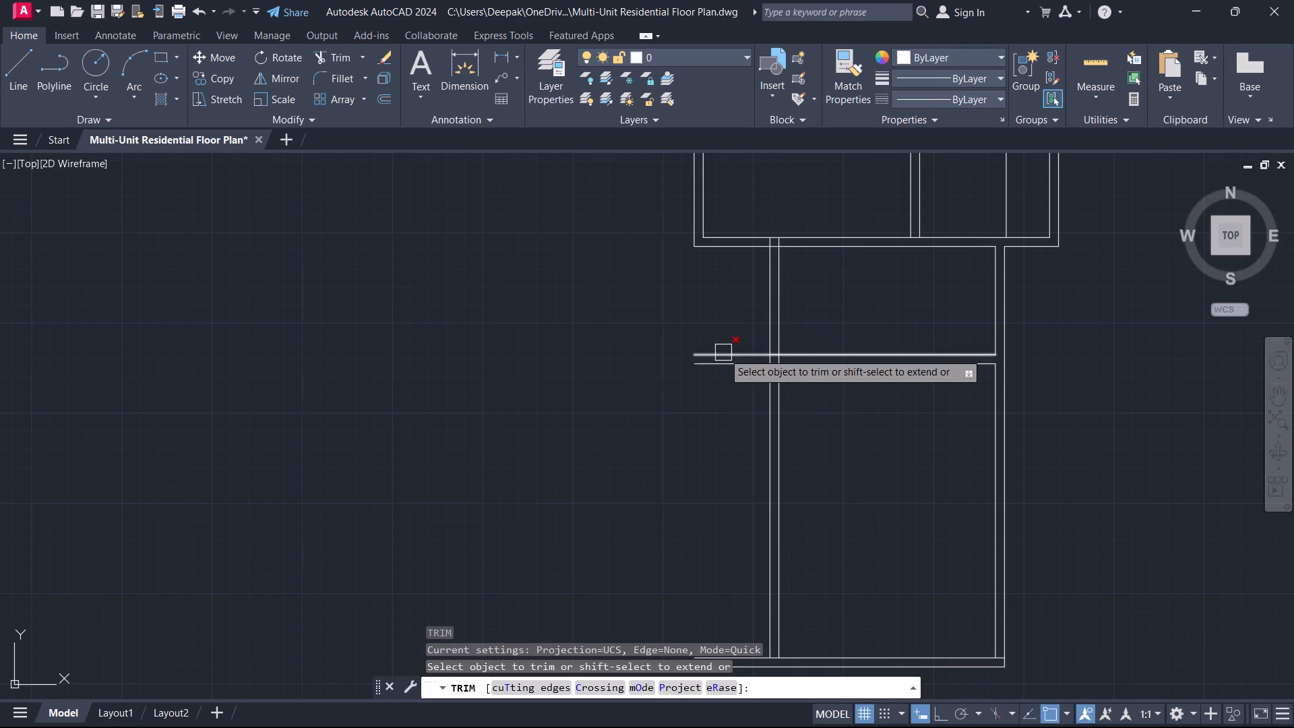
{"action": "left_click_drag", "start_coordinate": [716, 423], "coordinate": [725, 407]}
{"action": "left_click", "coordinate": [733, 311]}
{"action": "key", "text": "Escape"}
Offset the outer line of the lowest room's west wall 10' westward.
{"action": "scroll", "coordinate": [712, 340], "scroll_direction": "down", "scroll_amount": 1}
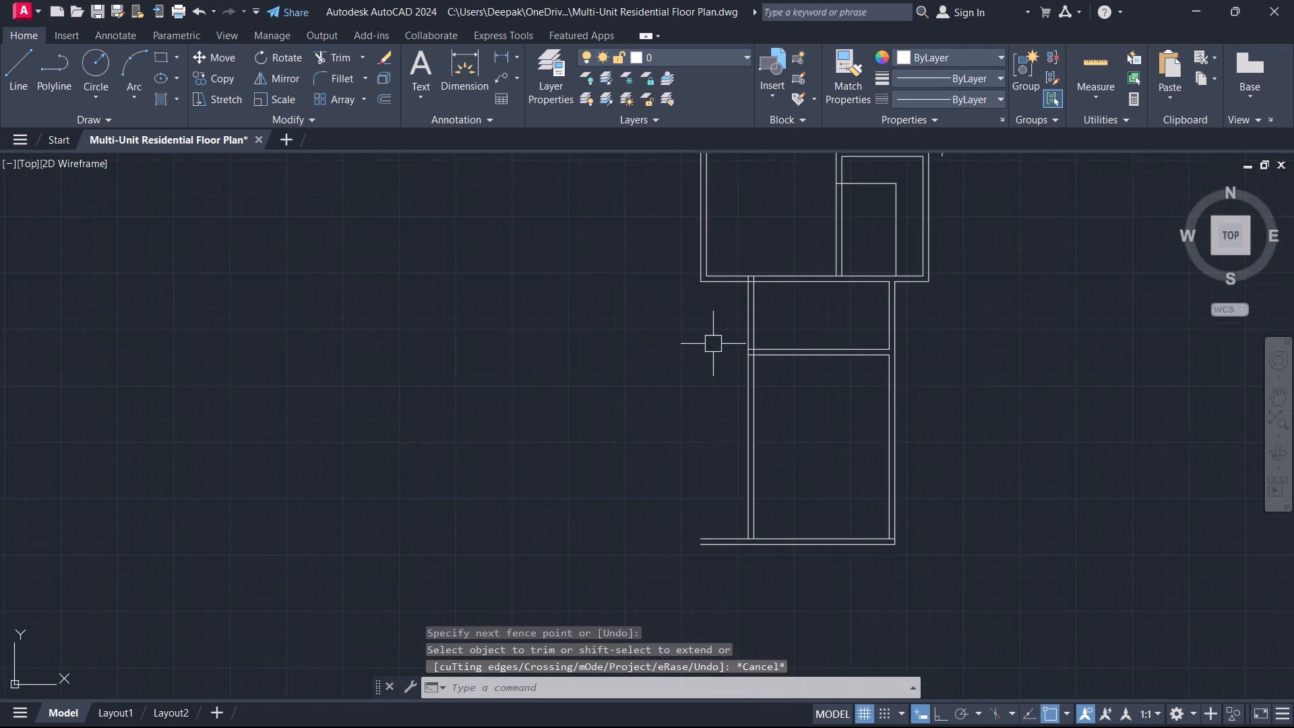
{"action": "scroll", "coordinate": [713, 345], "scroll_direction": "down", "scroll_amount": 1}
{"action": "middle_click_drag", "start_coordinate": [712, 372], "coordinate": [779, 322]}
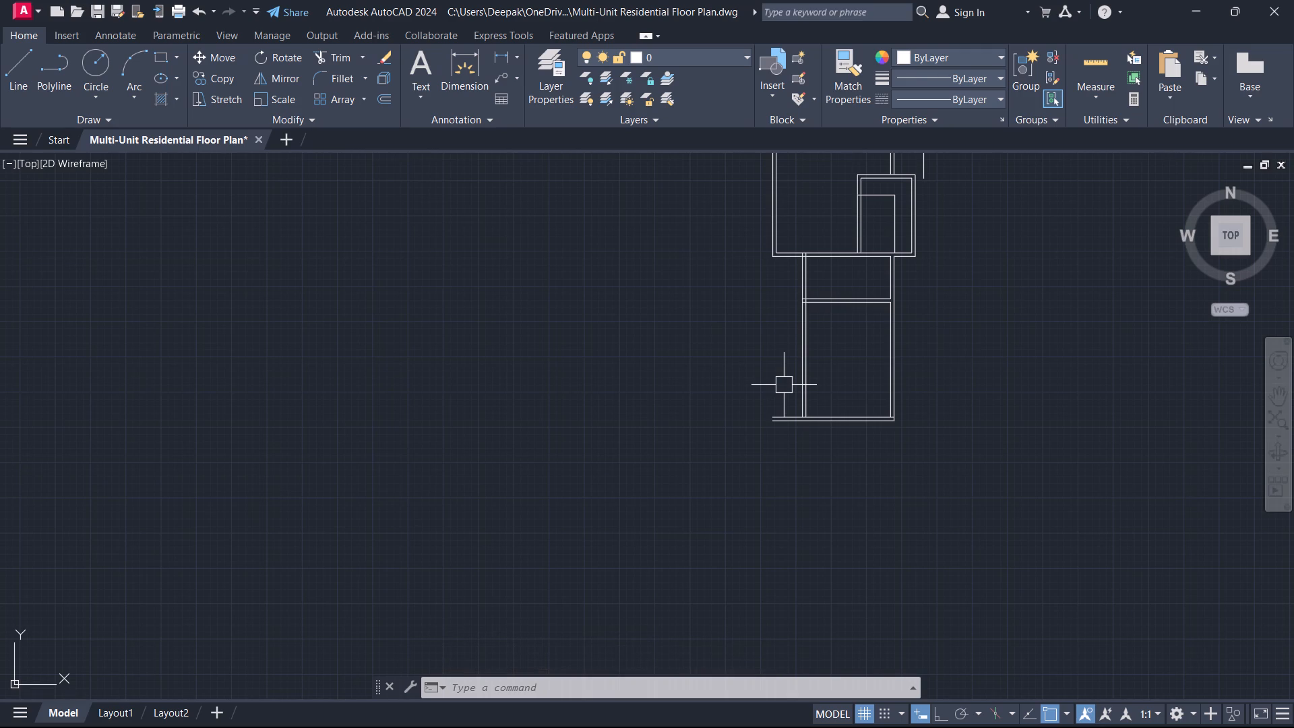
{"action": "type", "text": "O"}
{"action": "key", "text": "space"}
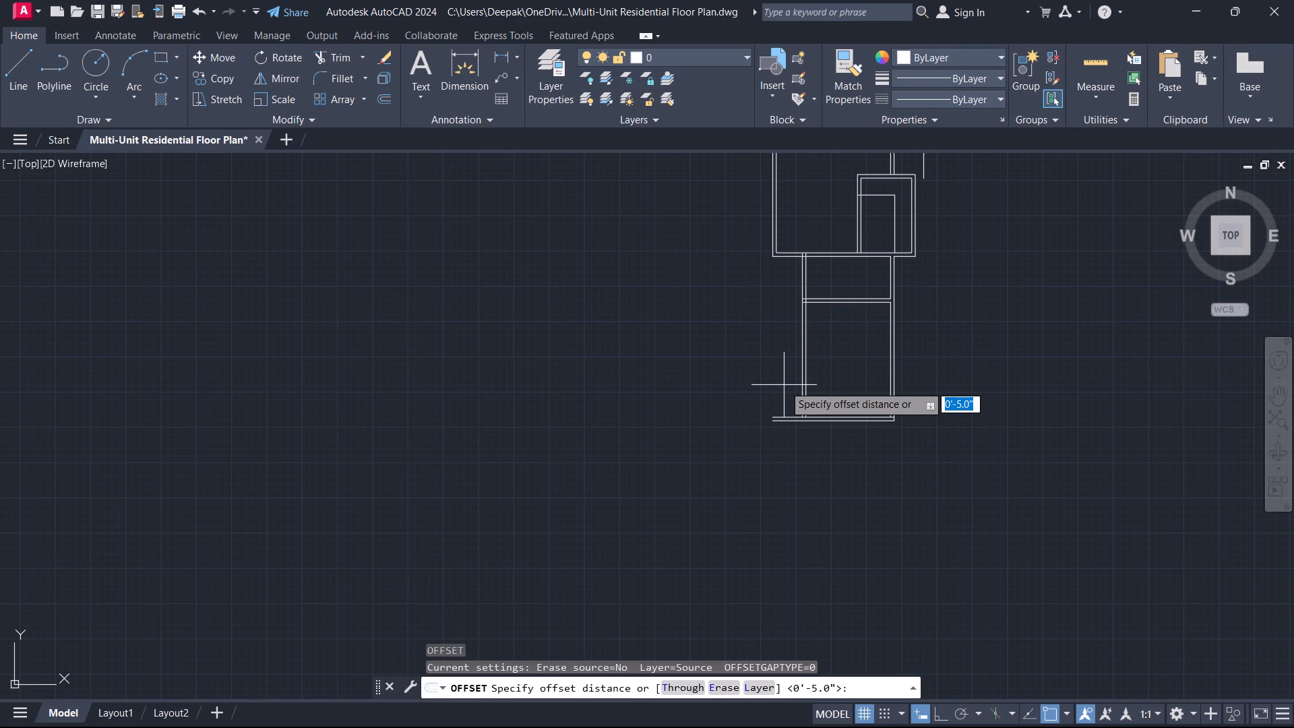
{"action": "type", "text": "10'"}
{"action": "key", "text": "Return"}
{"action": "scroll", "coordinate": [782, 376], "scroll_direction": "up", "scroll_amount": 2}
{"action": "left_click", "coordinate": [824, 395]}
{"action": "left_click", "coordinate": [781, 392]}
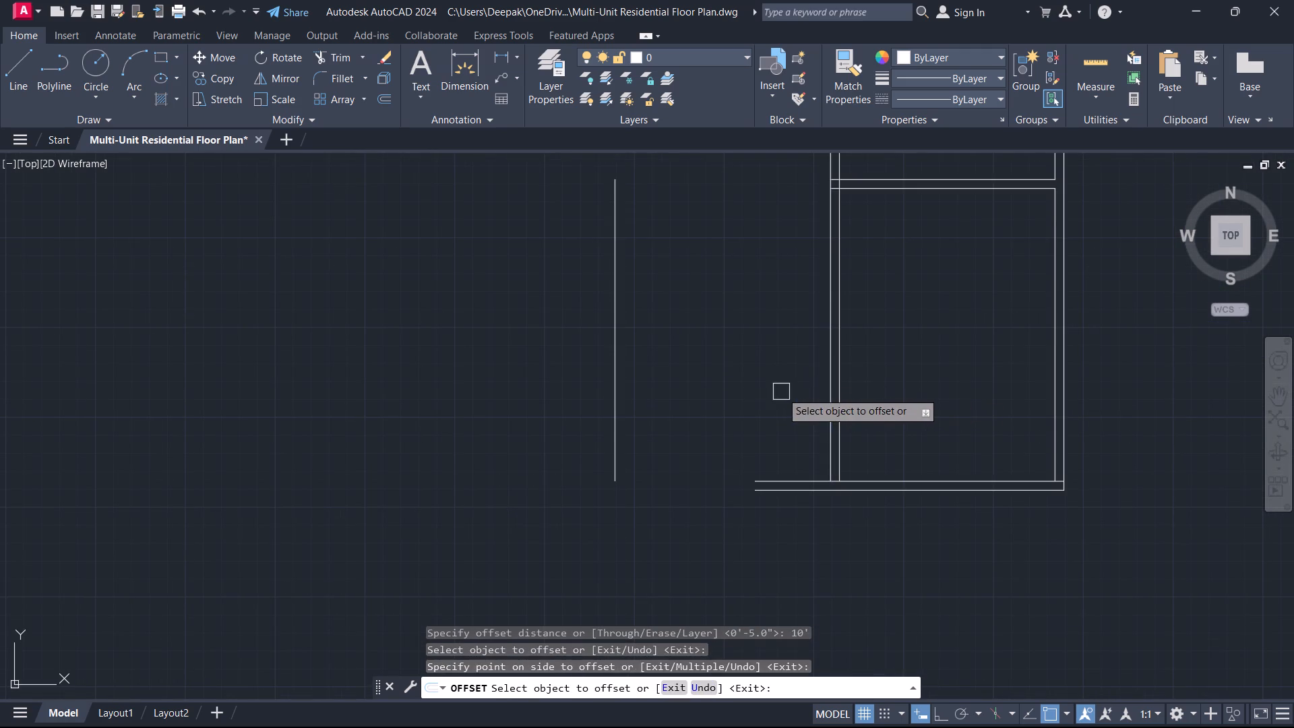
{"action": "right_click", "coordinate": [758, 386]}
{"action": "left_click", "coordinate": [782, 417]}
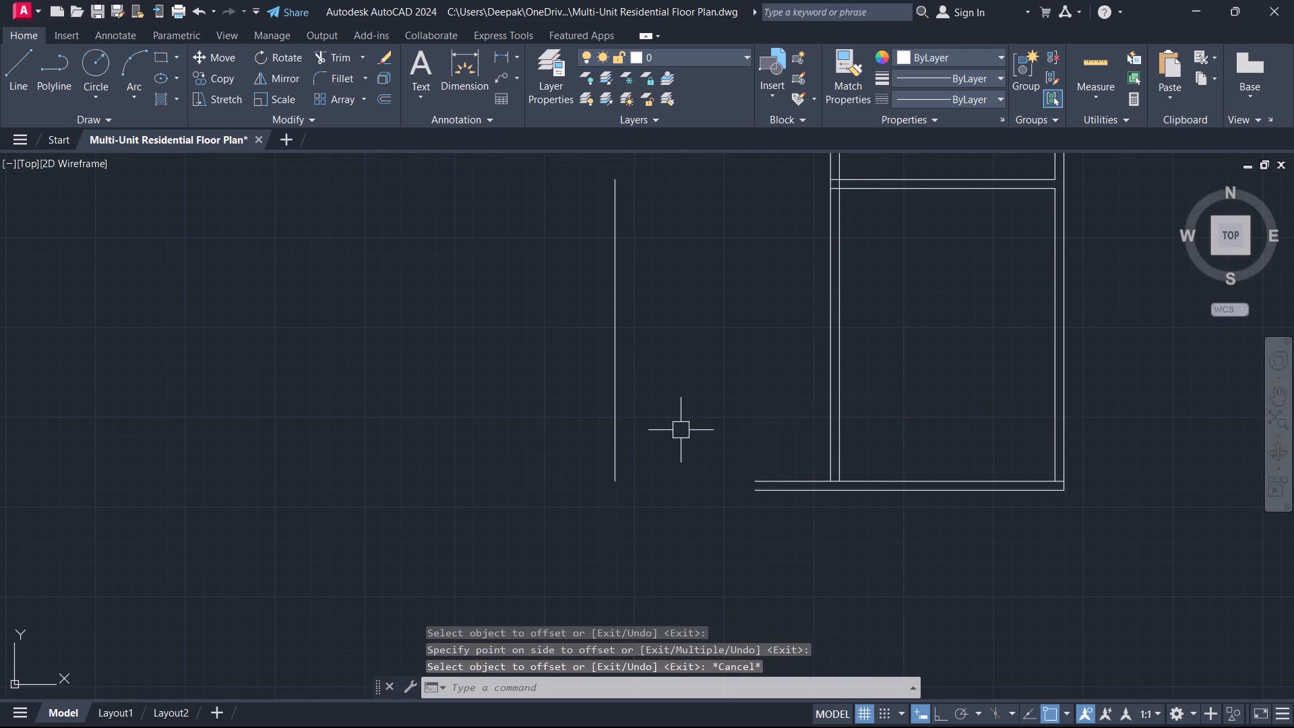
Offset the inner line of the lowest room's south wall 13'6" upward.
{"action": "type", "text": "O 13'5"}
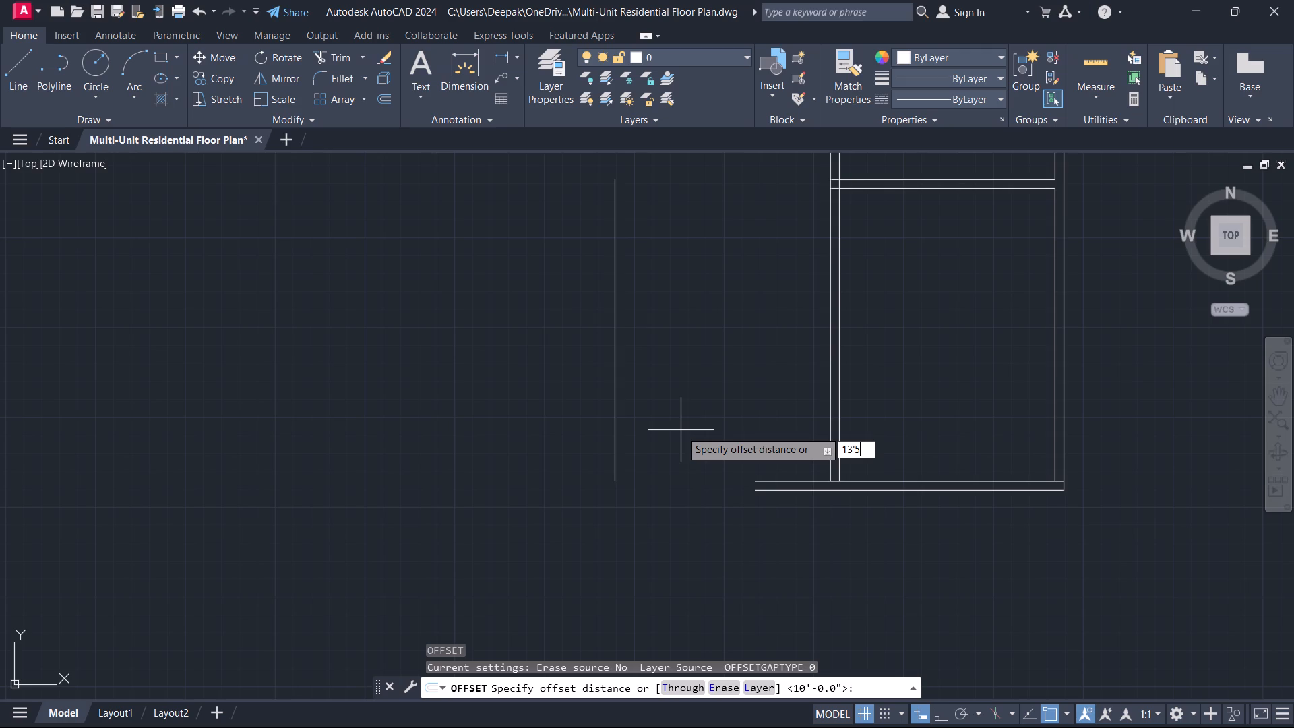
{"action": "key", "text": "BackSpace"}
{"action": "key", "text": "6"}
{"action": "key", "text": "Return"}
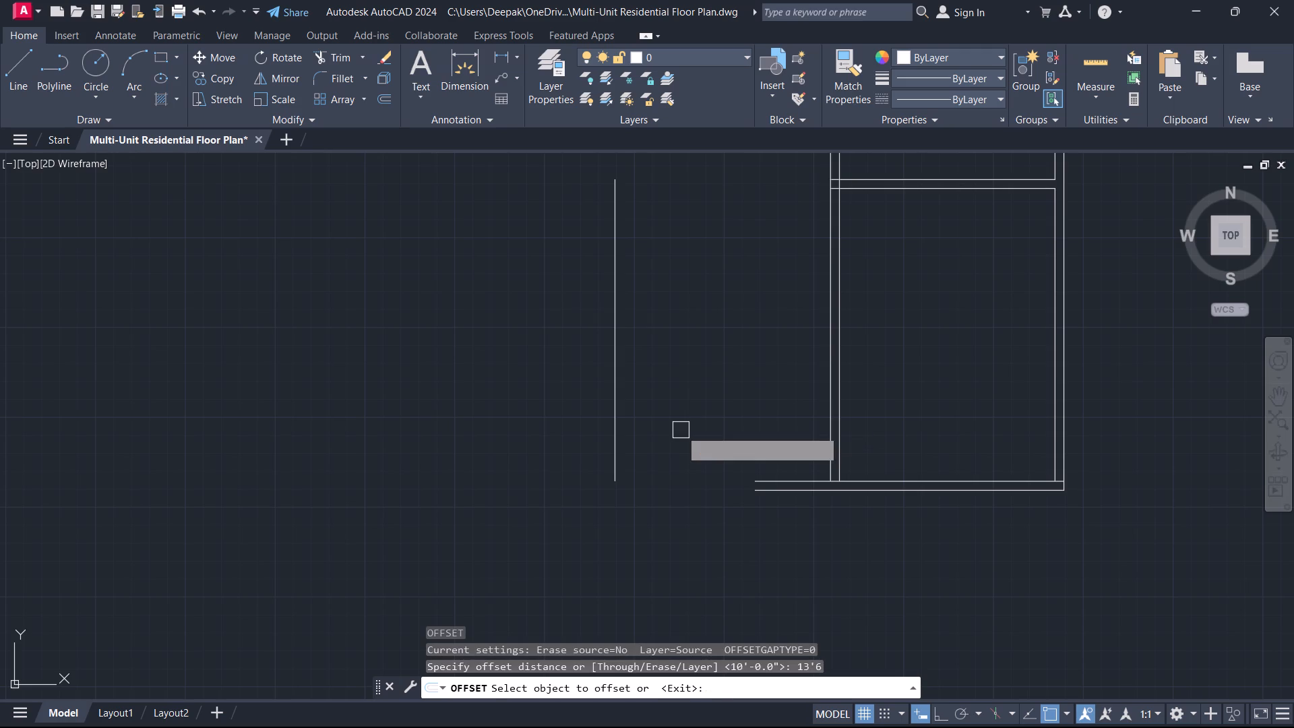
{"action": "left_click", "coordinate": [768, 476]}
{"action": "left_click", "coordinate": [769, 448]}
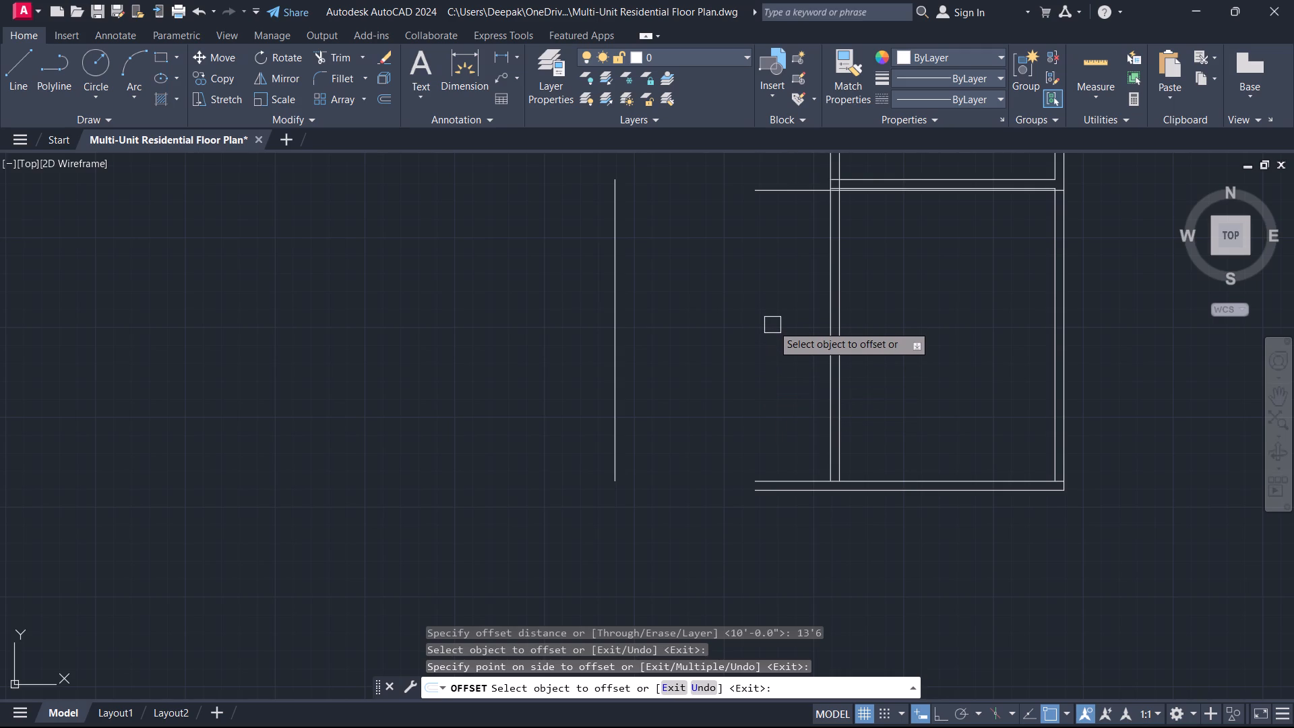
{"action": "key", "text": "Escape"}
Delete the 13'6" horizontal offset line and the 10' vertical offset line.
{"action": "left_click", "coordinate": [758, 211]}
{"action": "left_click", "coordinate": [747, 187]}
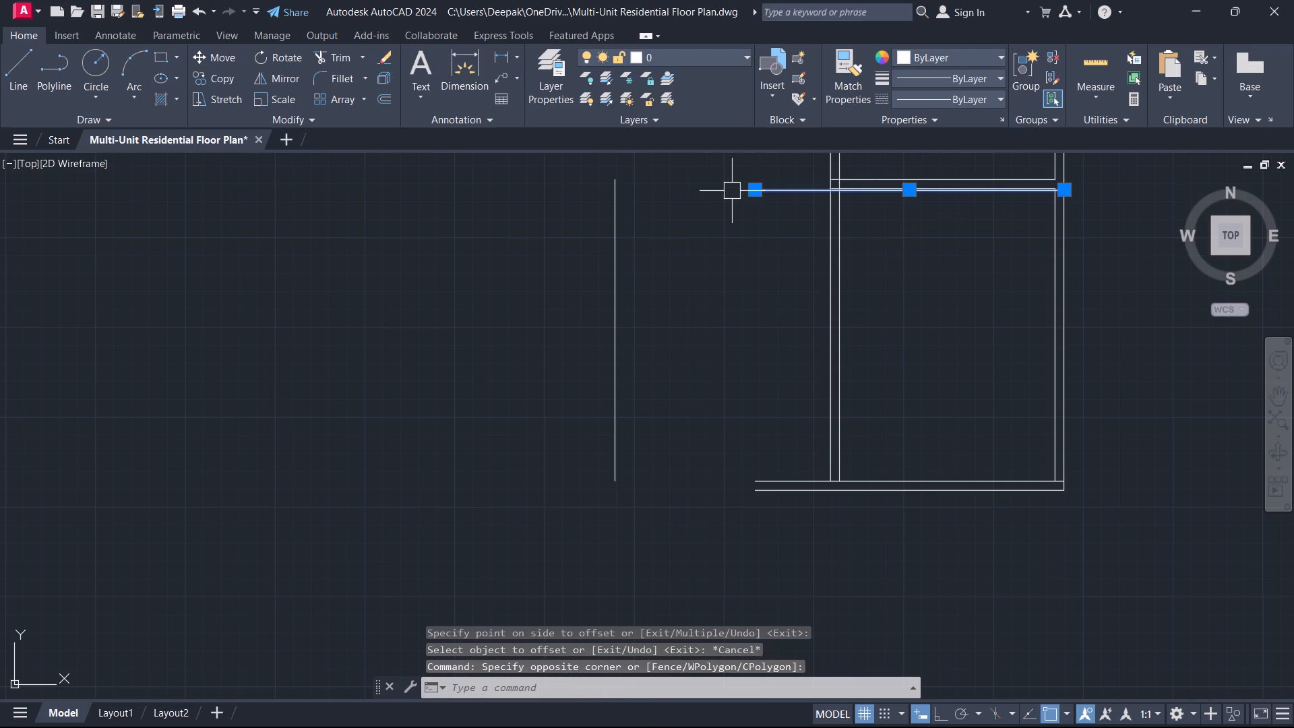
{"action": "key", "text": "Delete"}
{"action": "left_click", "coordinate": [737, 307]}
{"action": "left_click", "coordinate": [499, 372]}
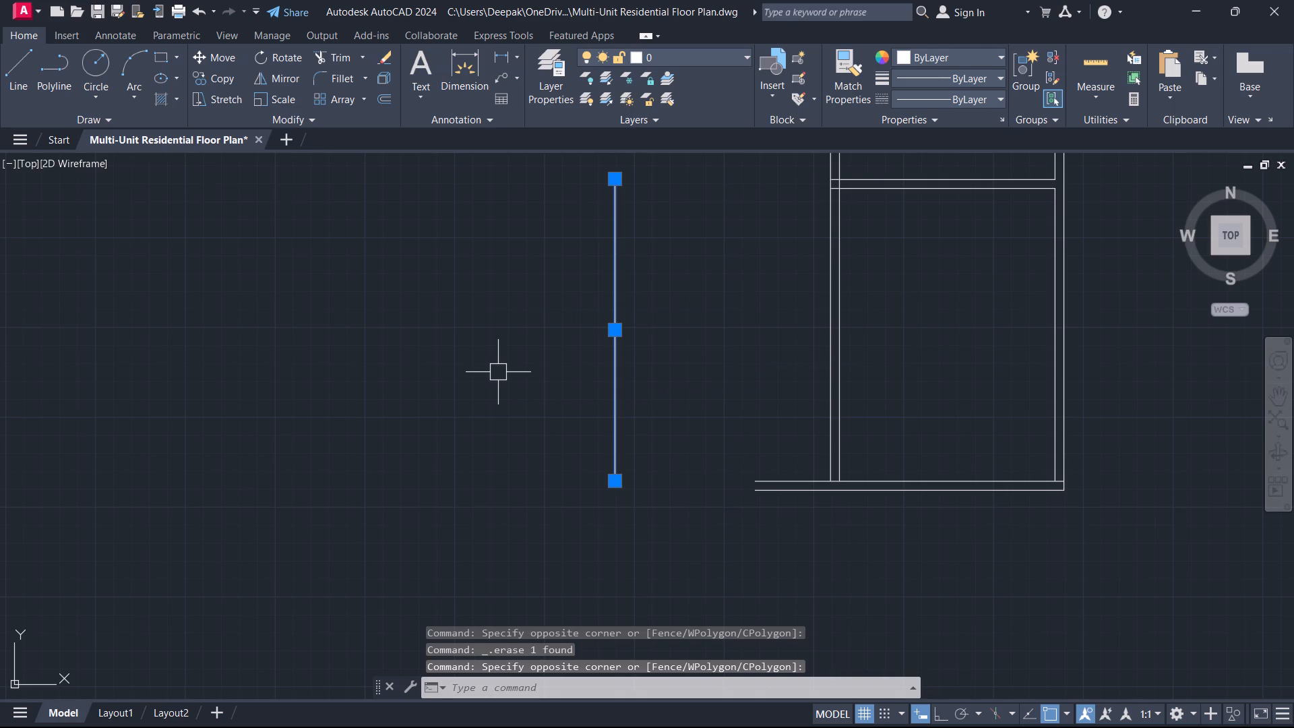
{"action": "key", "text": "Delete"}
Offset the outer line of the lowest room's west wall 13'6" westward.
{"action": "type", "text": "O"}
{"action": "key", "text": "space"}
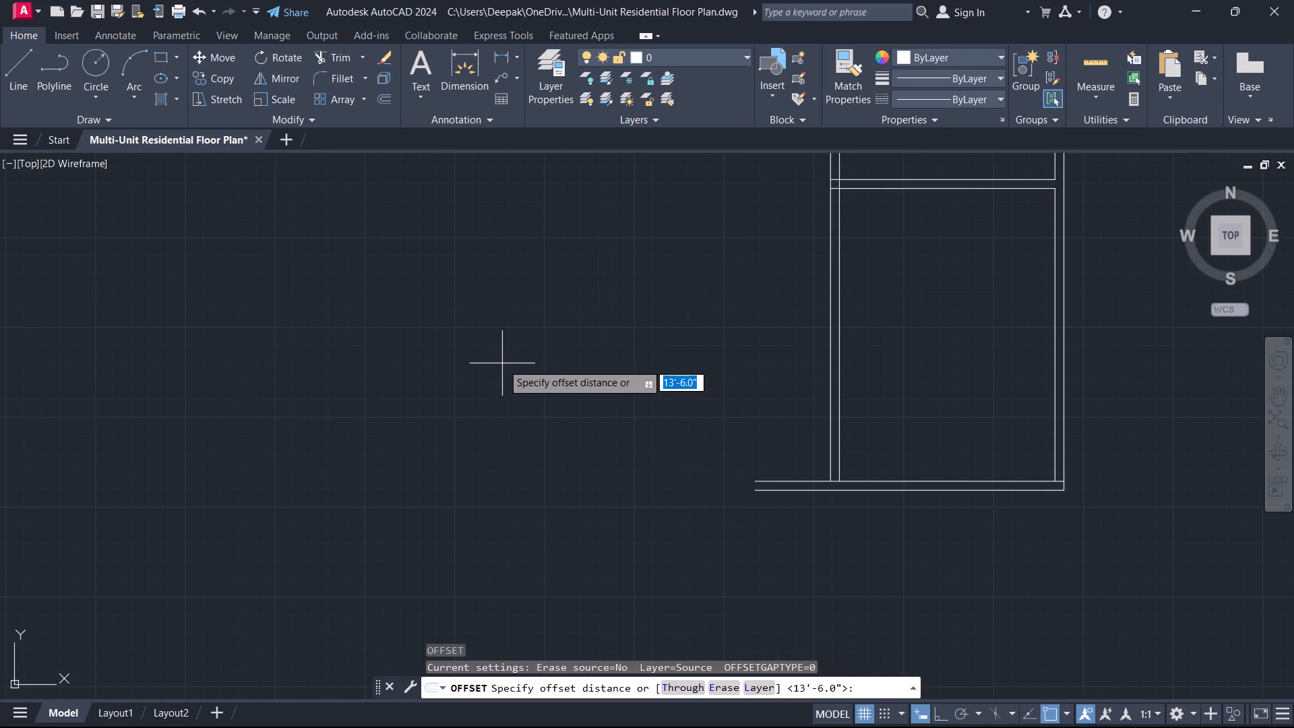
{"action": "type", "text": "13"}
{"action": "type", "text": "'6"}
{"action": "key", "text": "Return"}
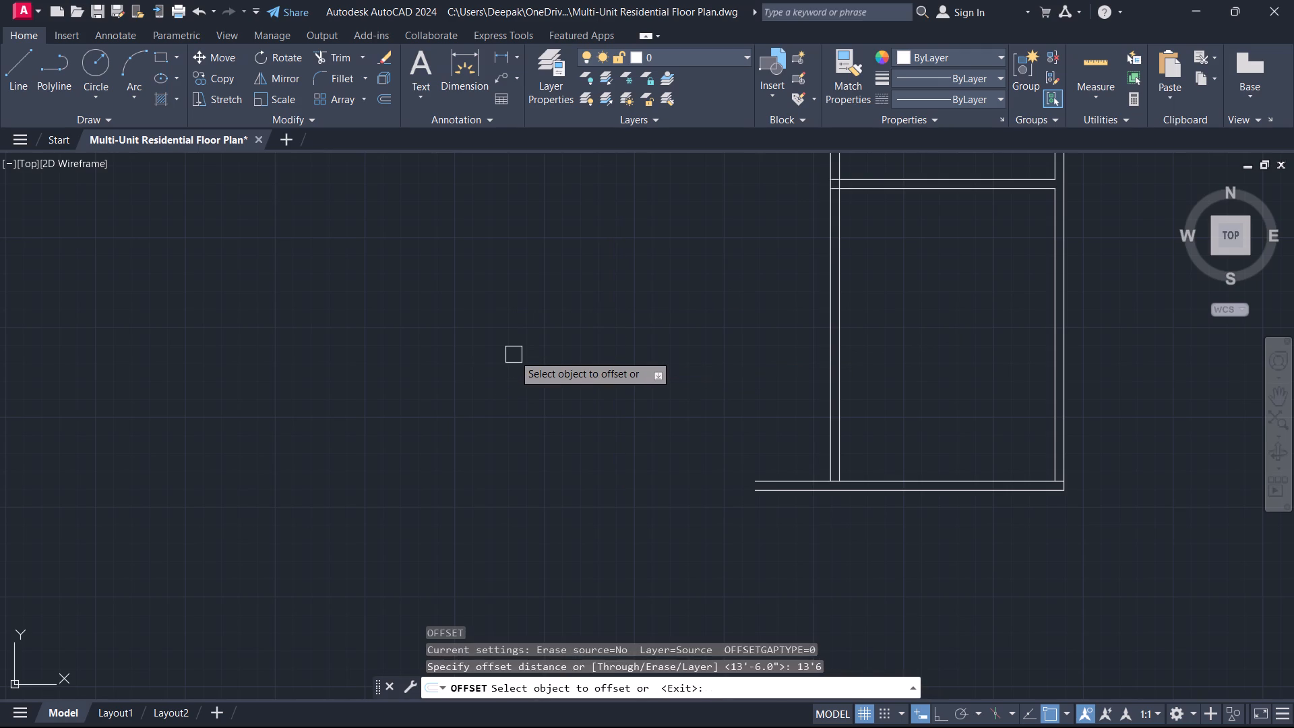
{"action": "left_click", "coordinate": [826, 394]}
{"action": "left_click", "coordinate": [697, 410]}
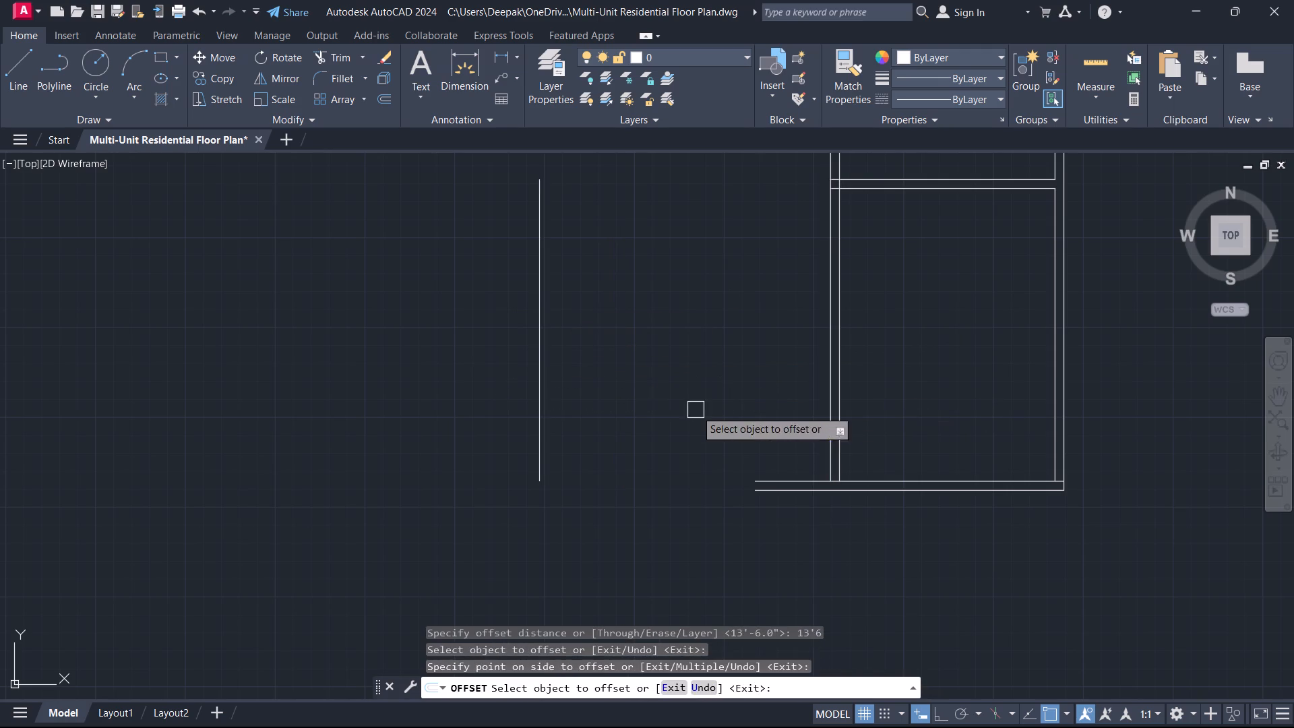
{"action": "right_click", "coordinate": [650, 412]}
{"action": "left_click", "coordinate": [713, 434]}
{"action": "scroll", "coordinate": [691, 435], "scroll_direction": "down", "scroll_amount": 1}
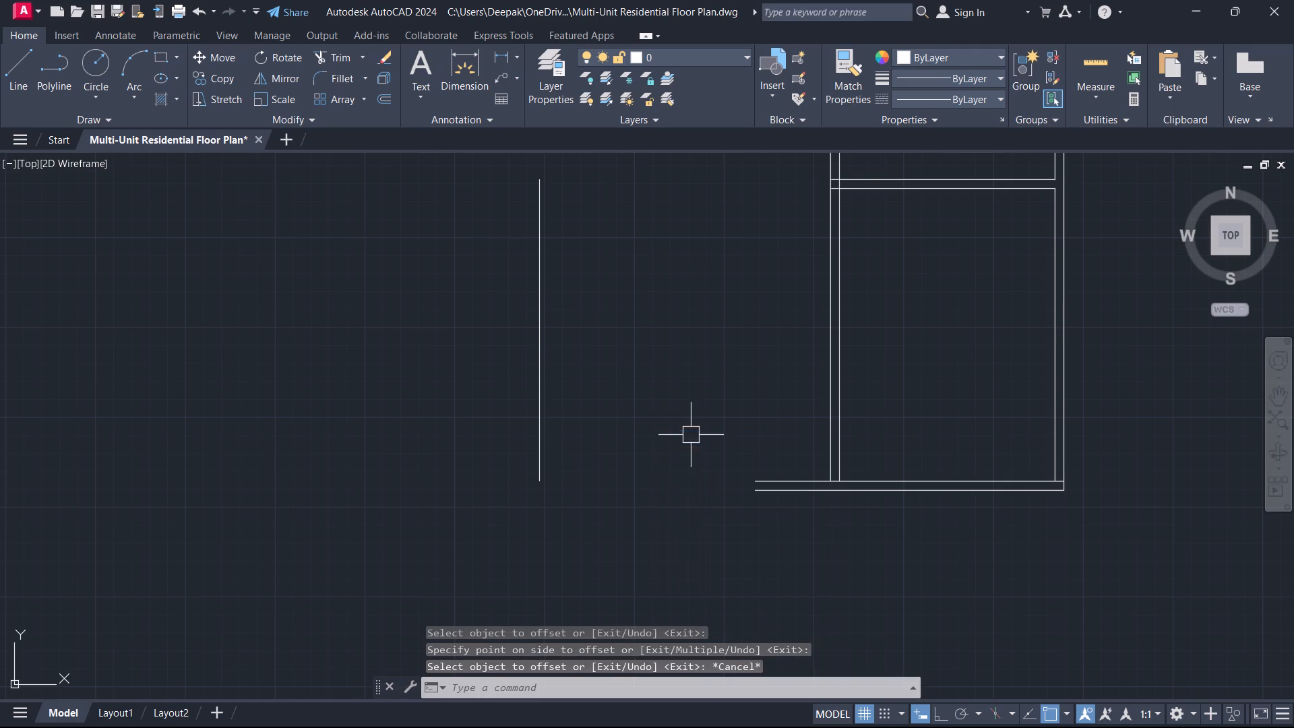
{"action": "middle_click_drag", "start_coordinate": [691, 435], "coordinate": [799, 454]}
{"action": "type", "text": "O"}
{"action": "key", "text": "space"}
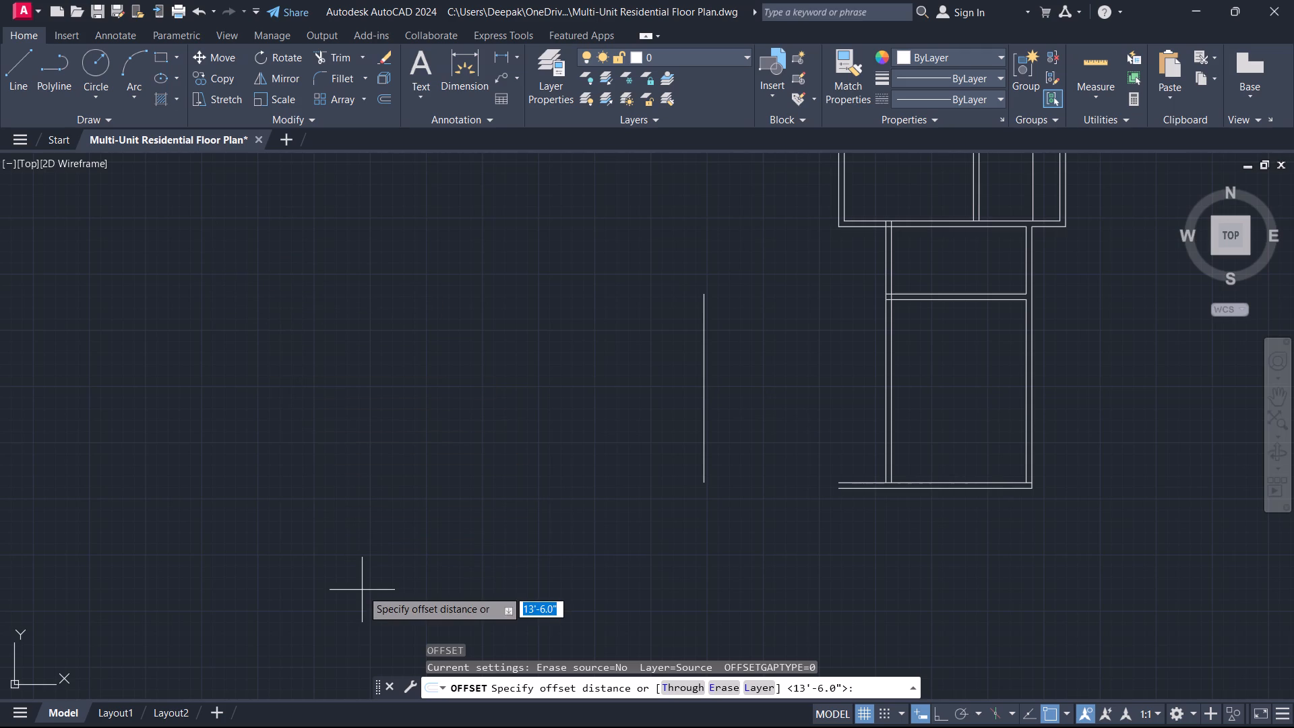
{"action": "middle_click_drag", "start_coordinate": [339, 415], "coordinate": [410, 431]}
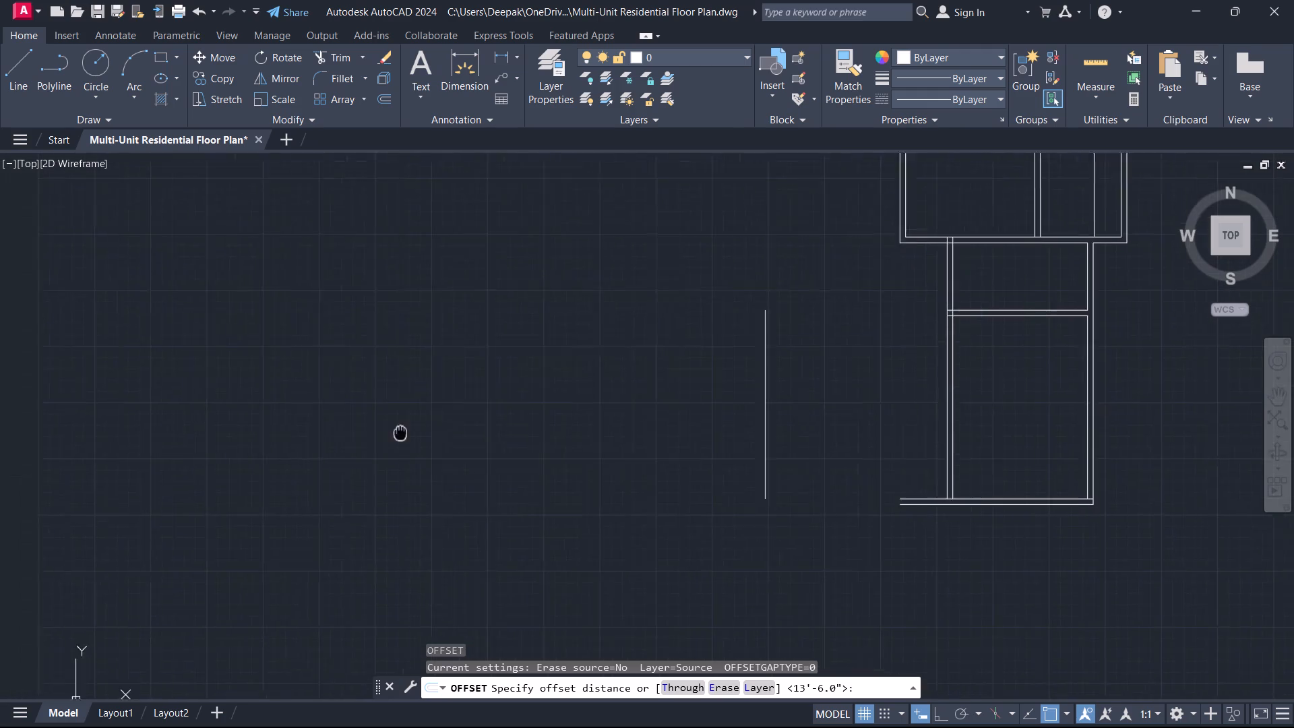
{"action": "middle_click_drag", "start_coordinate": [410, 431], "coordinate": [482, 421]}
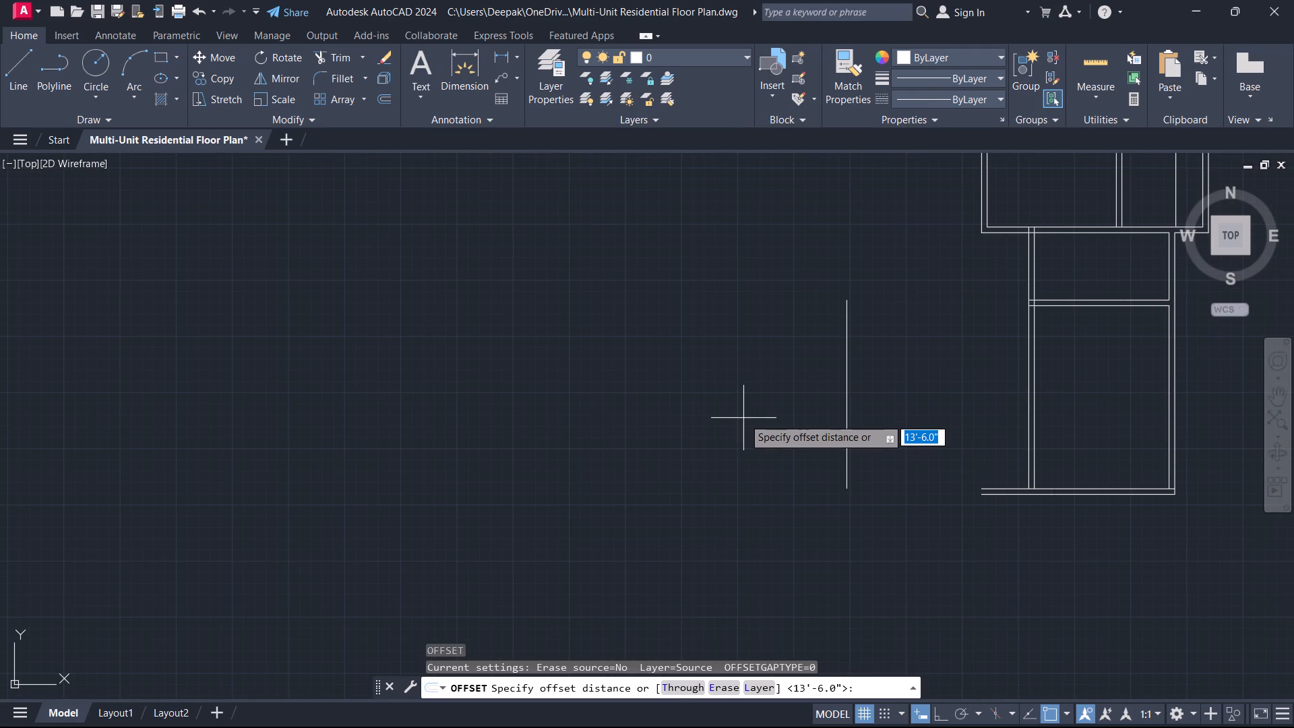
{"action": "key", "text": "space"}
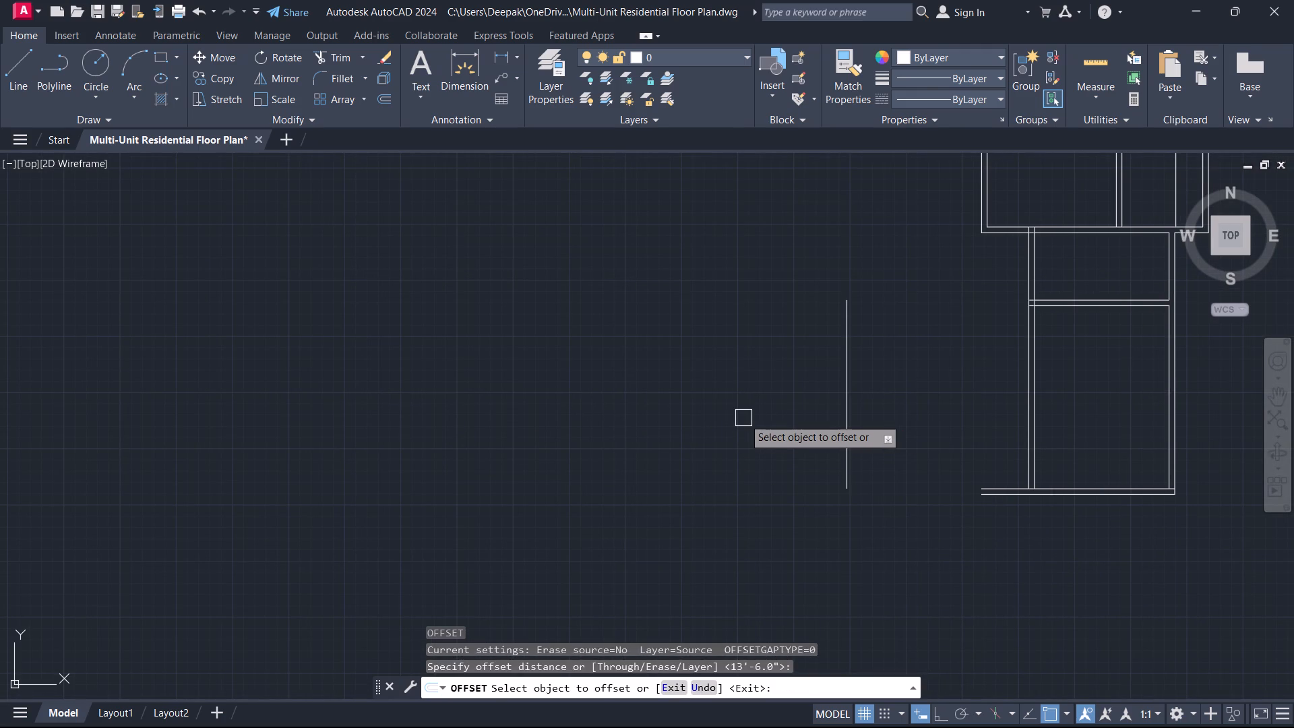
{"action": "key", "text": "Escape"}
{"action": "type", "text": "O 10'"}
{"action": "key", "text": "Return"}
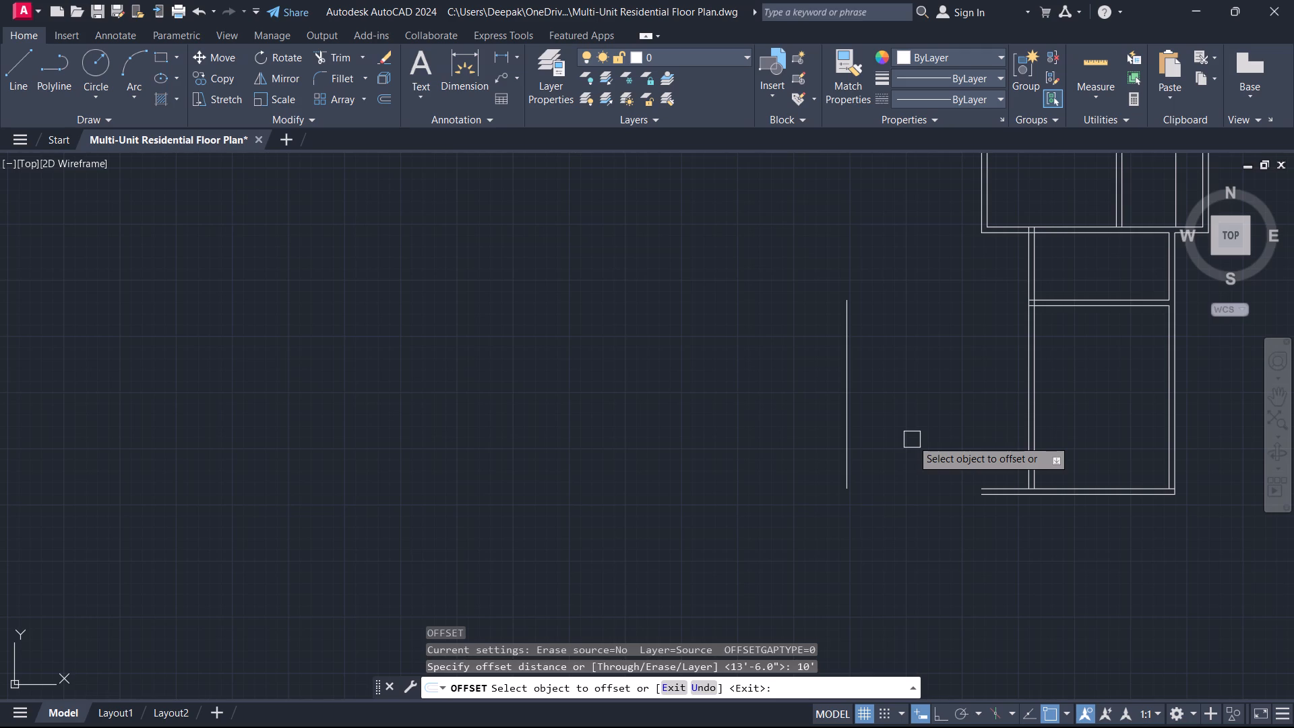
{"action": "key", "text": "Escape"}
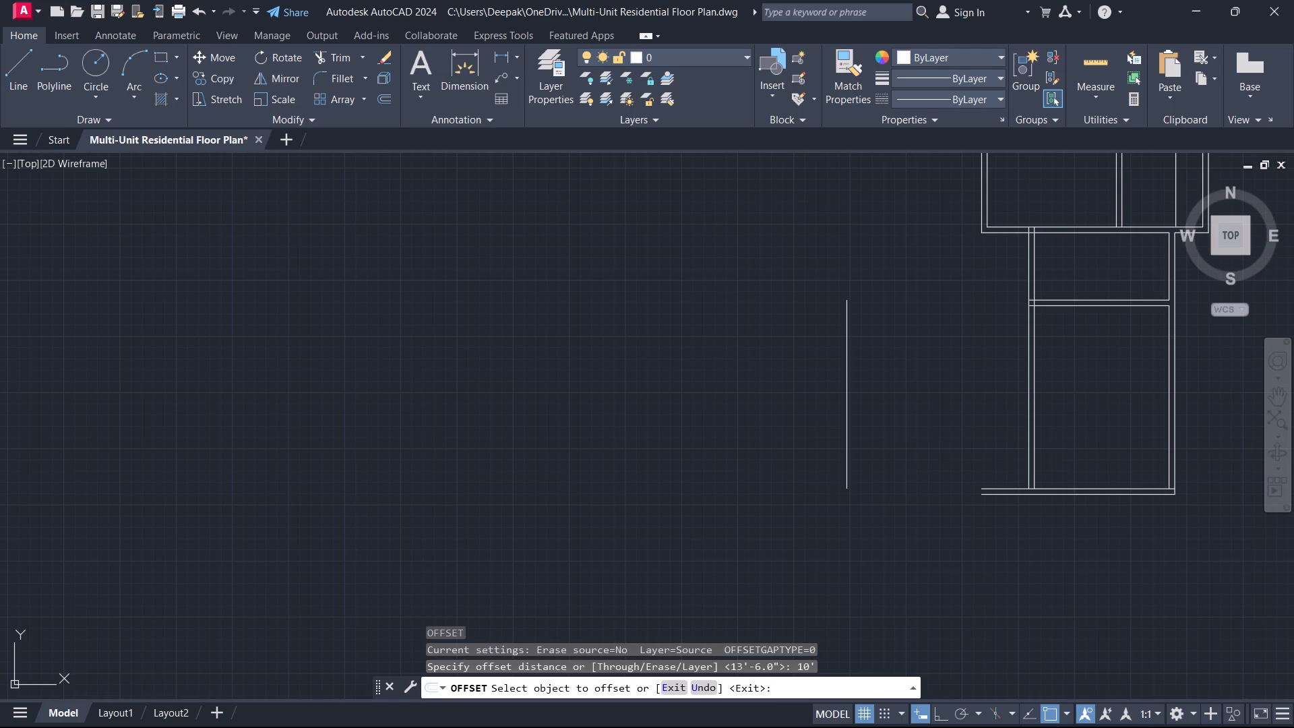
Offset the inner line of the lowest room's south wall 10' upward.
{"action": "type", "text": "O"}
{"action": "key", "text": "space"}
{"action": "type", "text": "10"}
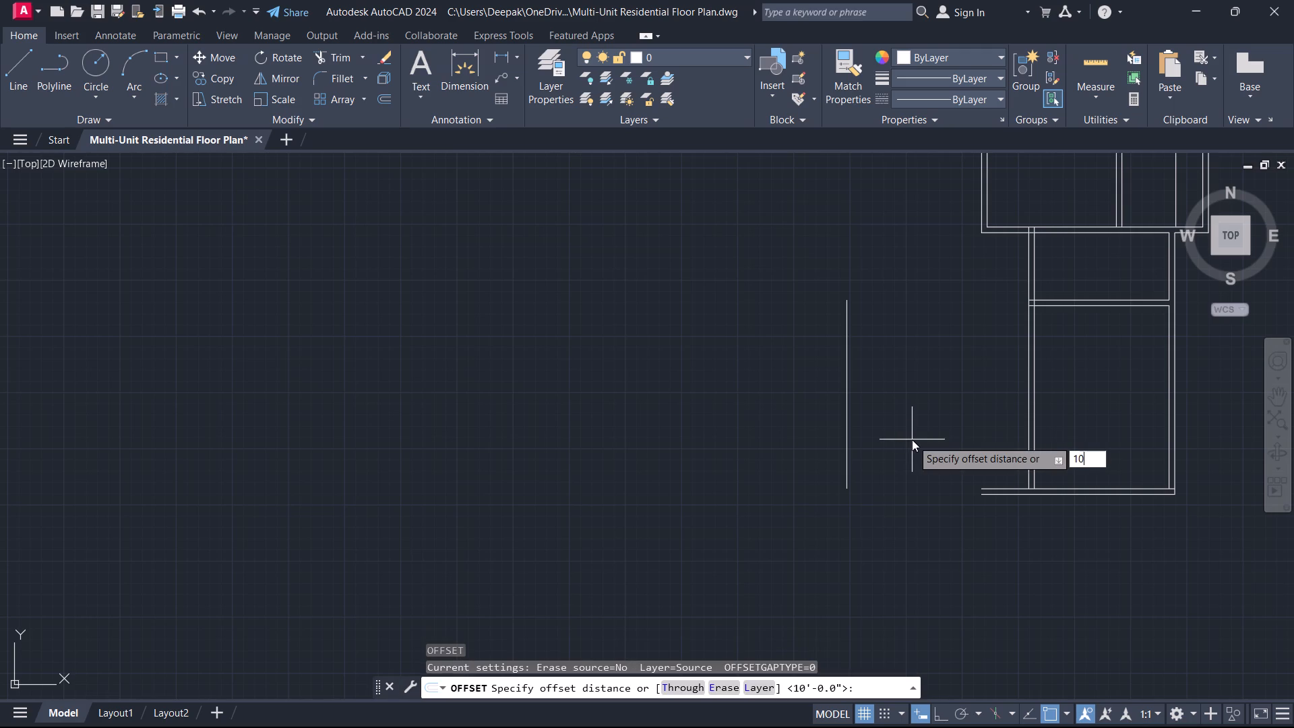
{"action": "key", "text": "apostrophe"}
{"action": "key", "text": "Return"}
{"action": "scroll", "coordinate": [1004, 535], "scroll_direction": "up", "scroll_amount": 1}
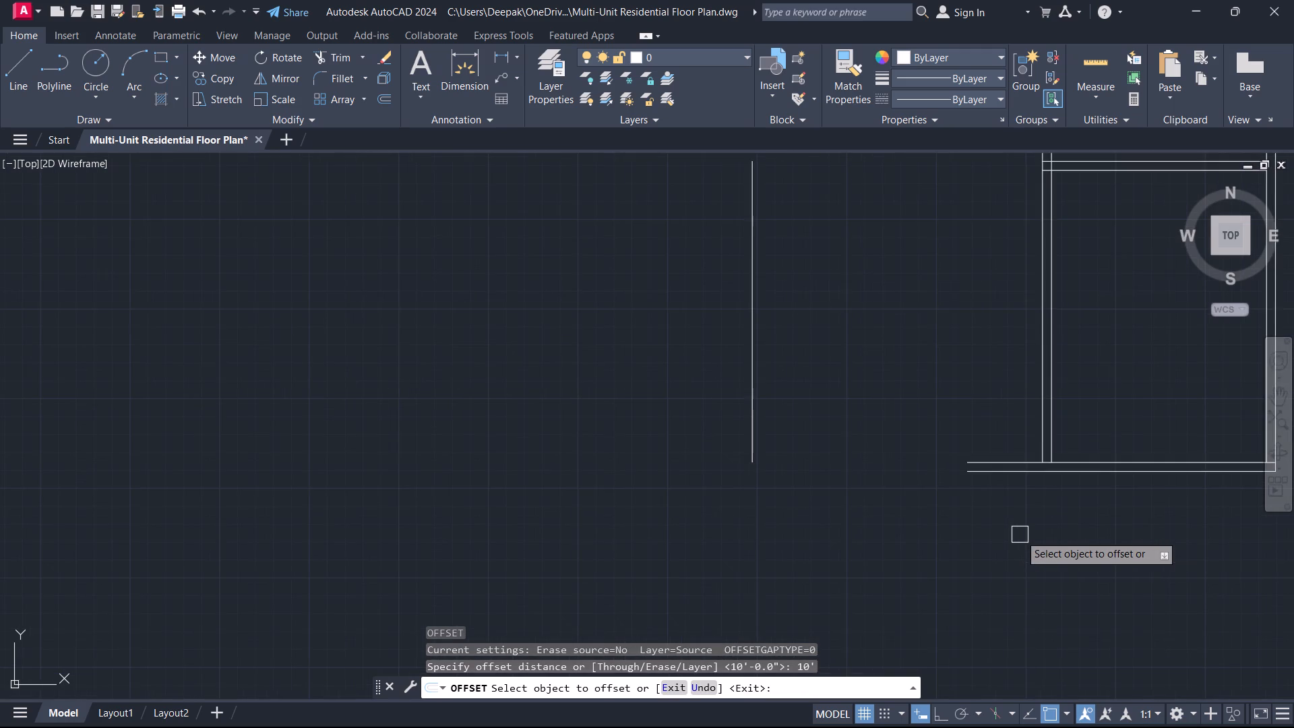
{"action": "scroll", "coordinate": [1021, 535], "scroll_direction": "up", "scroll_amount": 2}
{"action": "left_click", "coordinate": [987, 334]}
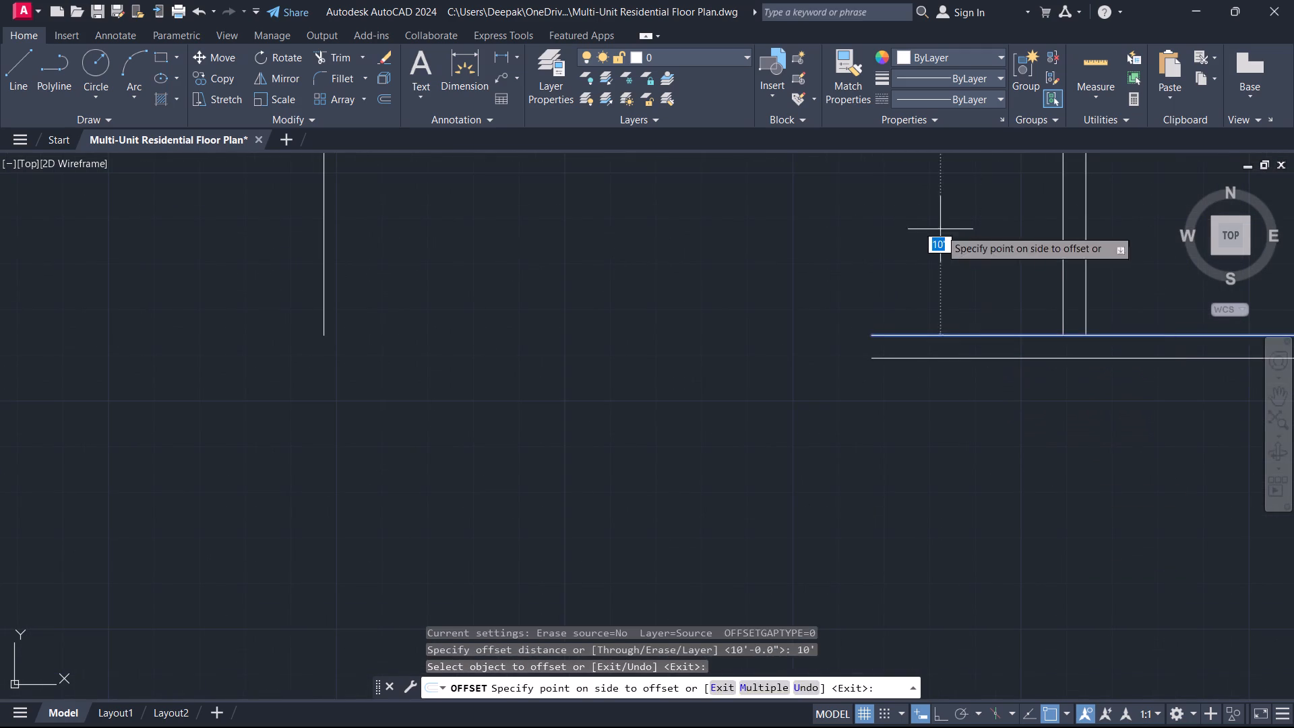
{"action": "left_click", "coordinate": [940, 229]}
{"action": "scroll", "coordinate": [912, 245], "scroll_direction": "down", "scroll_amount": 3}
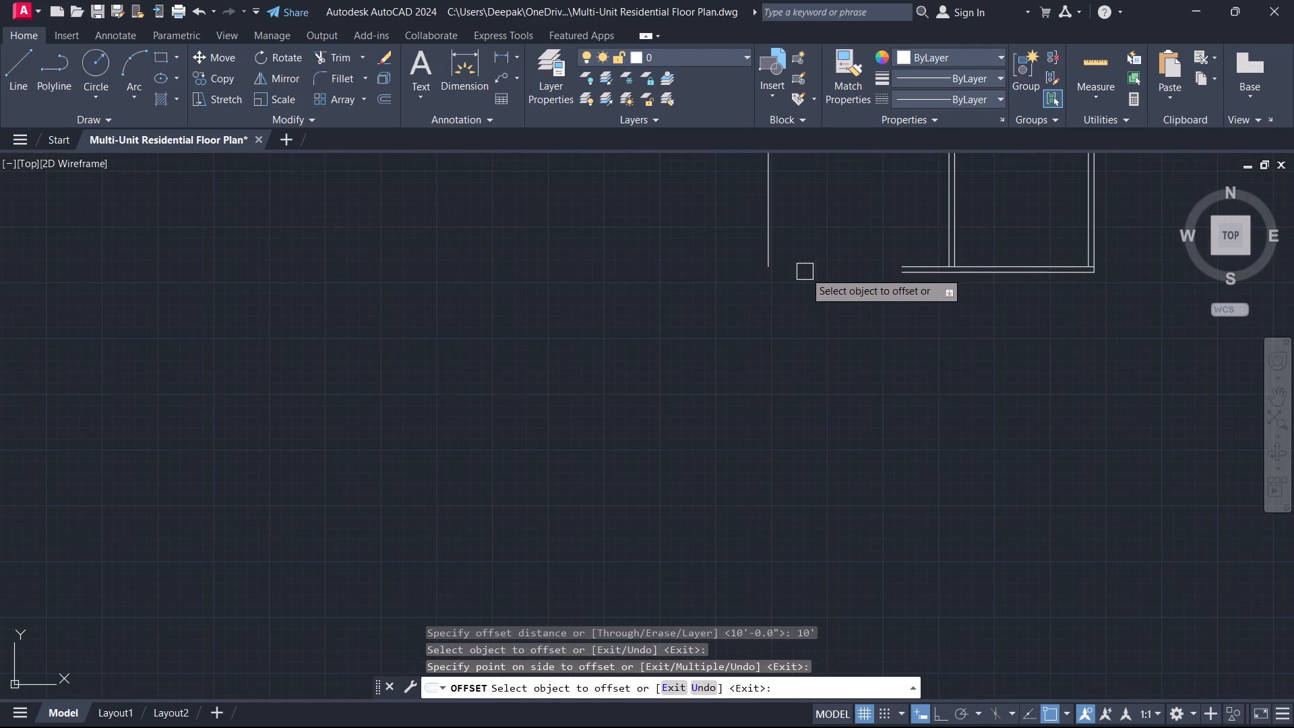
{"action": "right_click", "coordinate": [798, 300]}
{"action": "left_click", "coordinate": [824, 326]}
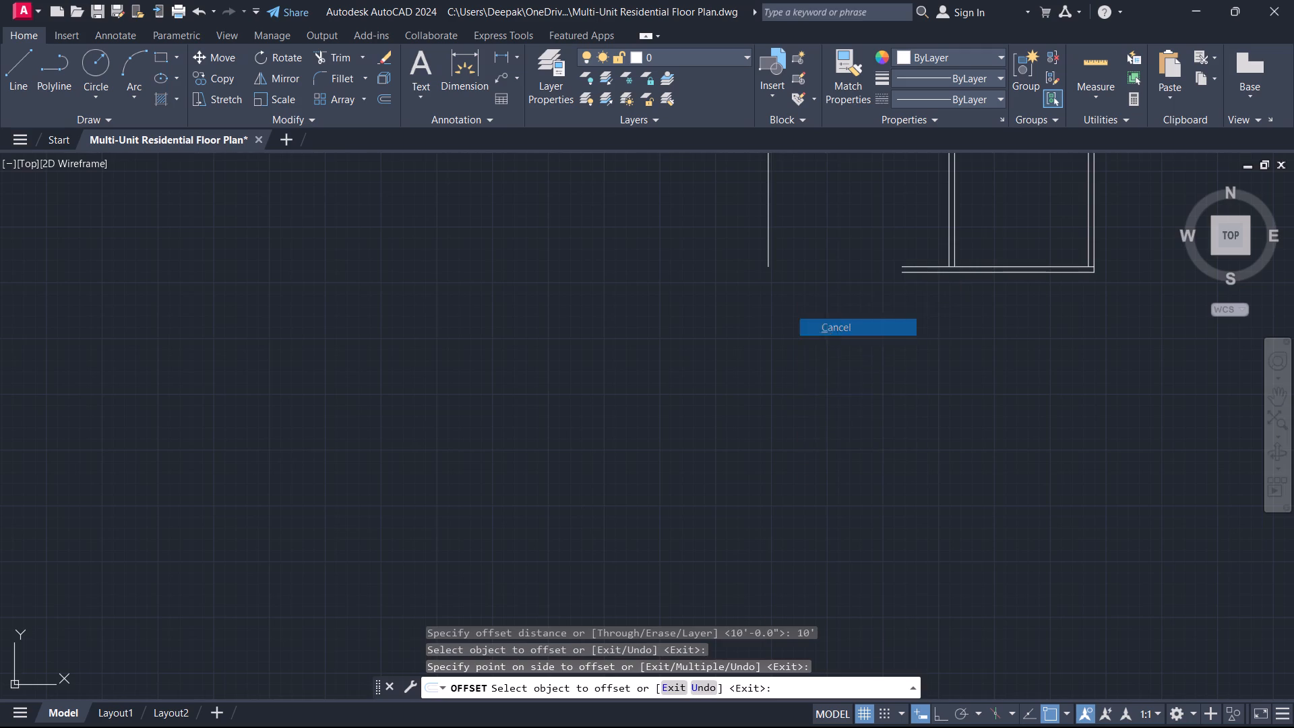
{"action": "scroll", "coordinate": [784, 335], "scroll_direction": "down", "scroll_amount": 2}
{"action": "middle_click_drag", "start_coordinate": [784, 335], "coordinate": [813, 423]}
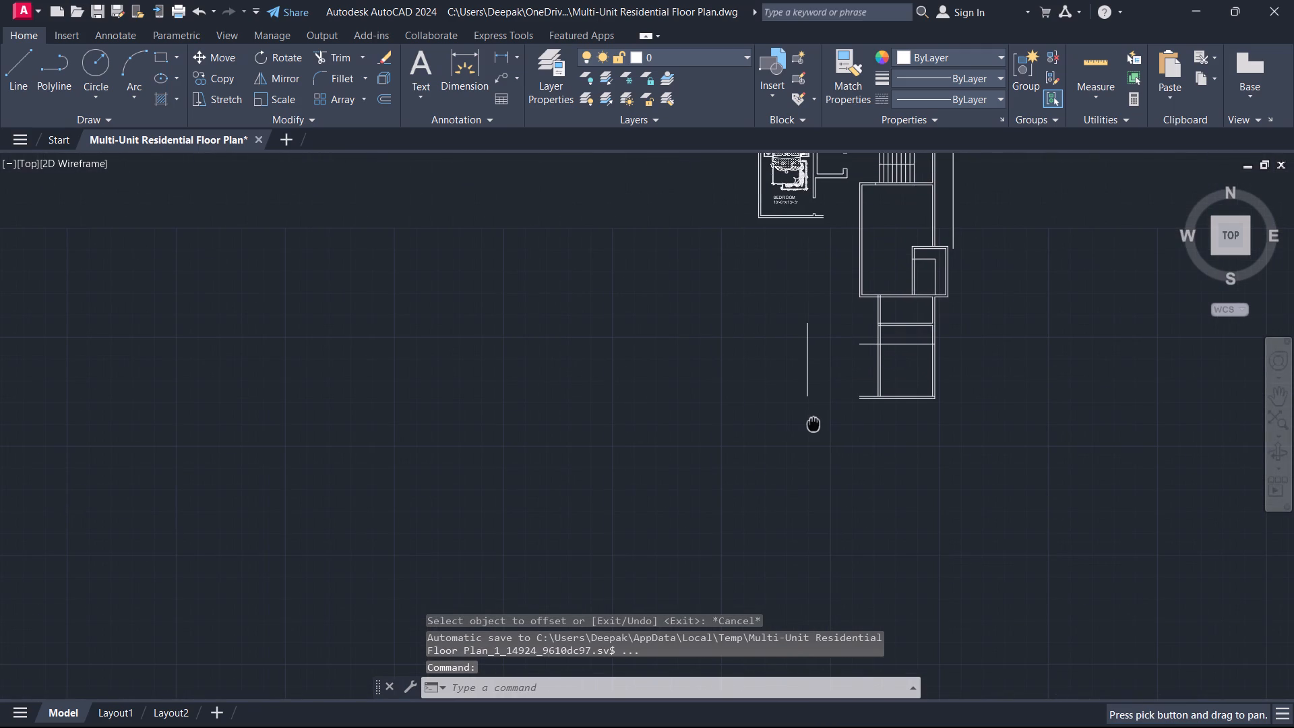
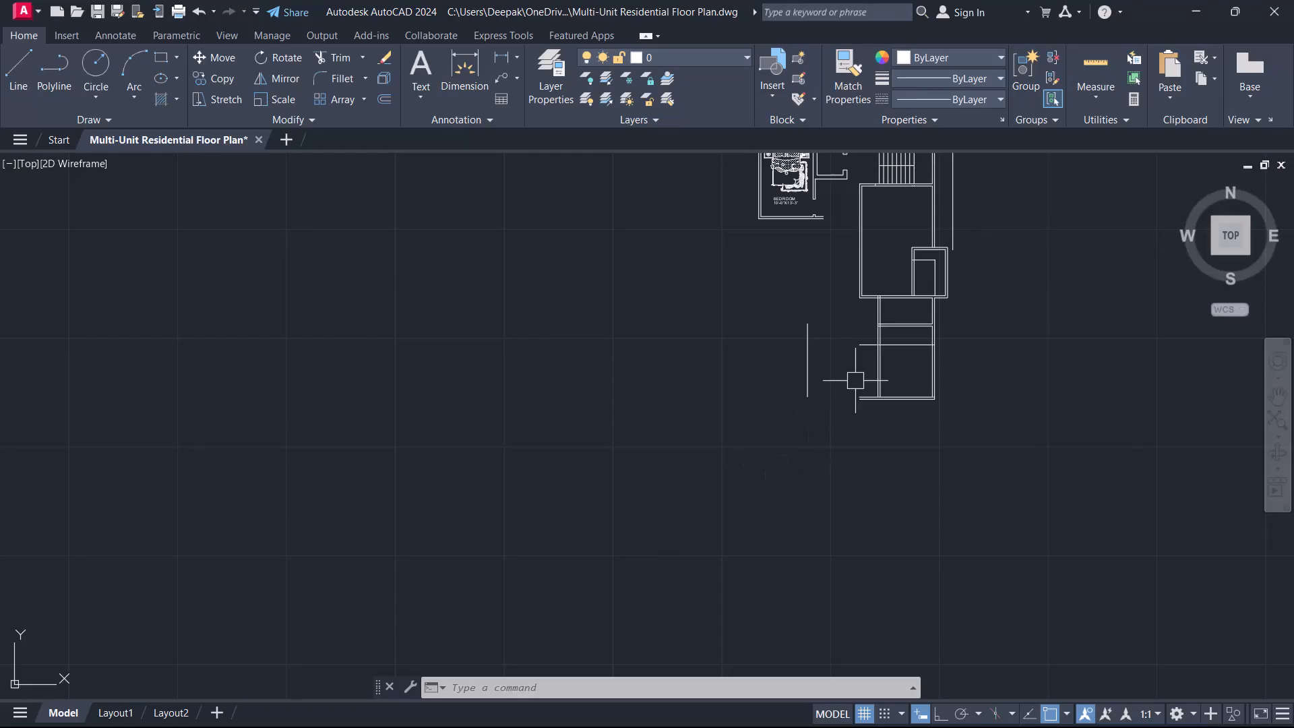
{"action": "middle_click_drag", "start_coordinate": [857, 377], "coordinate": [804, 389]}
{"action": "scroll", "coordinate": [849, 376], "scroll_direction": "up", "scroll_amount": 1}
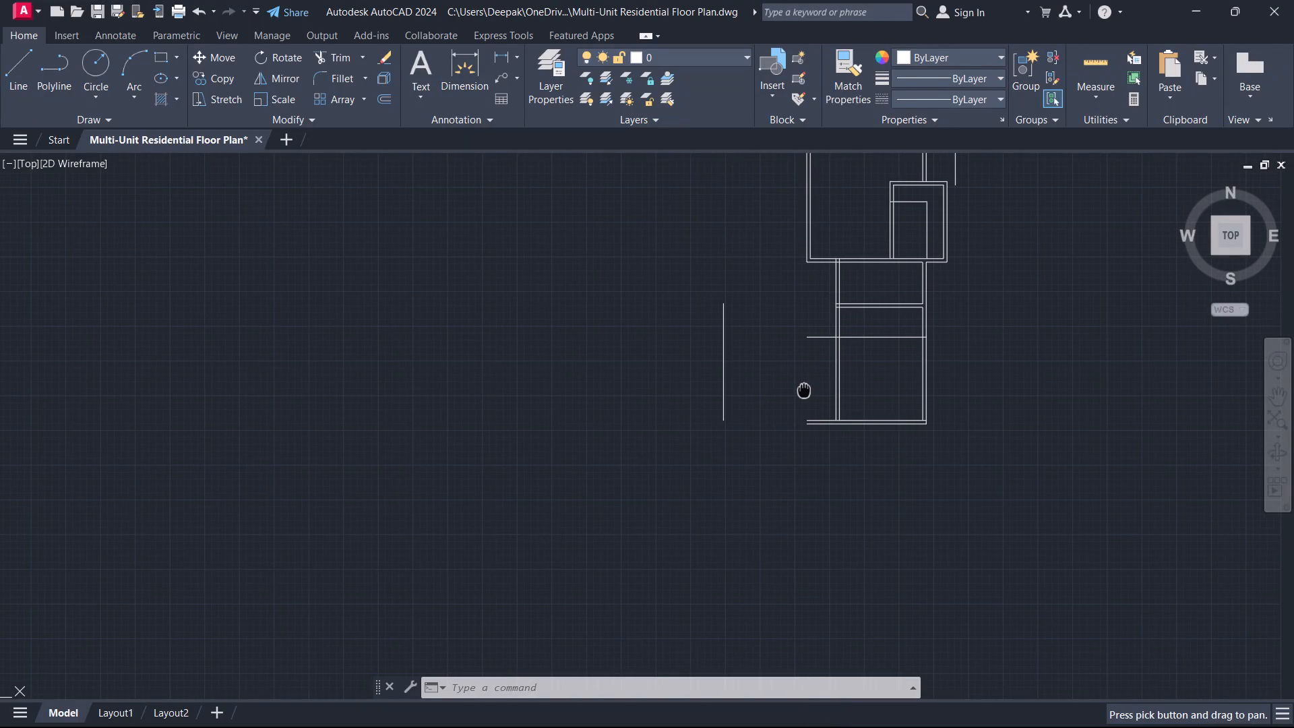
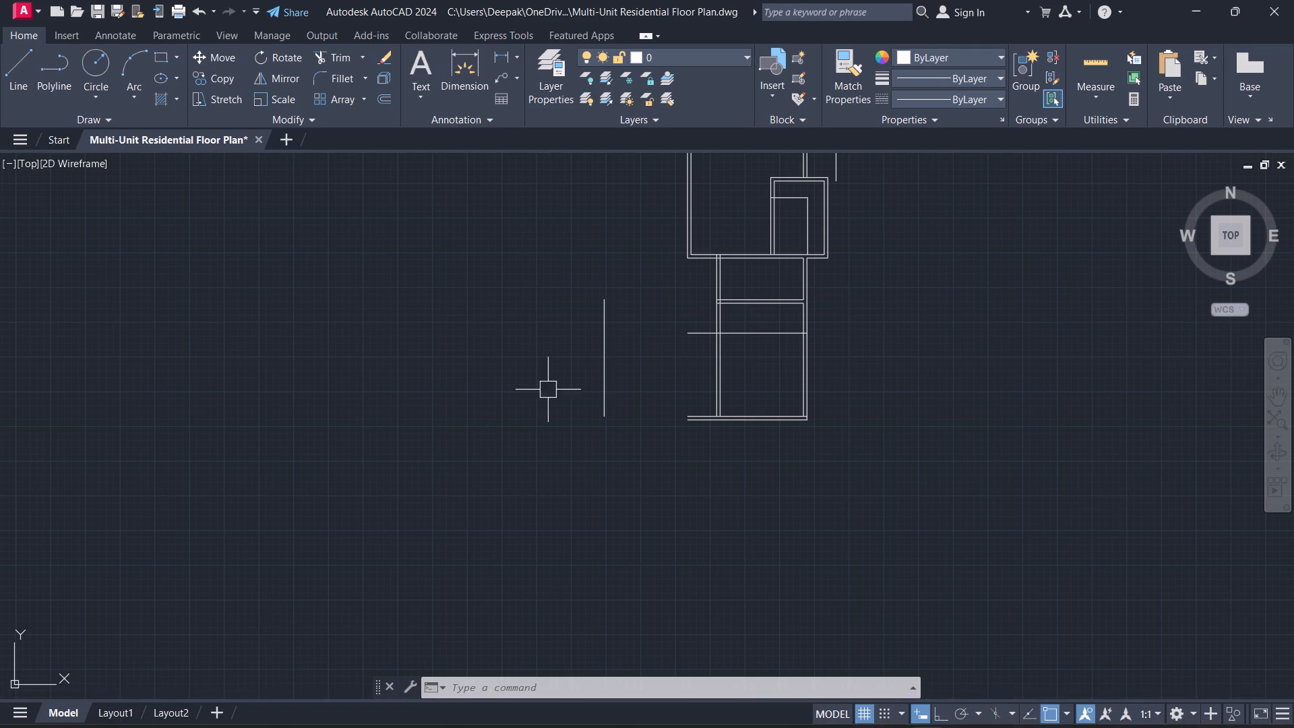
Extend the single horizontal line crossing the southeast room west to the standalone vertical line.
{"action": "middle_click_drag", "start_coordinate": [567, 368], "coordinate": [401, 495]}
{"action": "scroll", "coordinate": [569, 371], "scroll_direction": "up", "scroll_amount": 1}
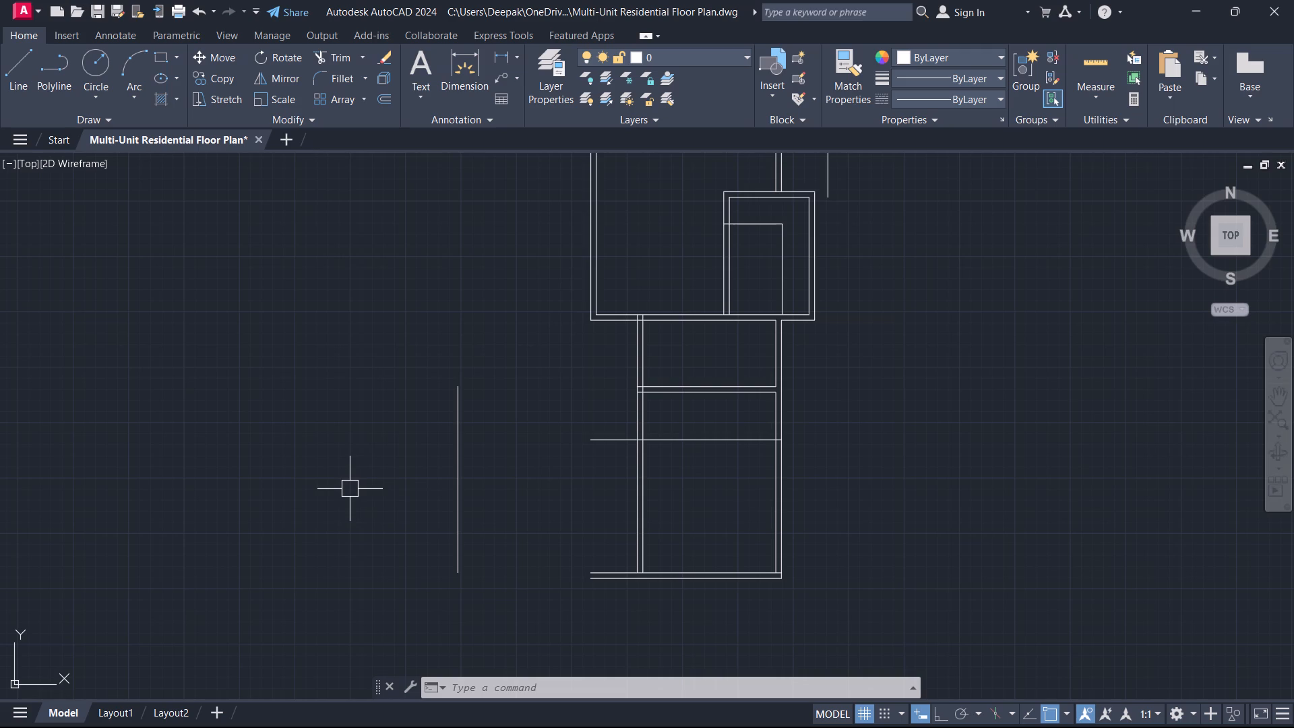
{"action": "scroll", "coordinate": [545, 499], "scroll_direction": "up", "scroll_amount": 1}
{"action": "middle_click_drag", "start_coordinate": [545, 499], "coordinate": [684, 390]}
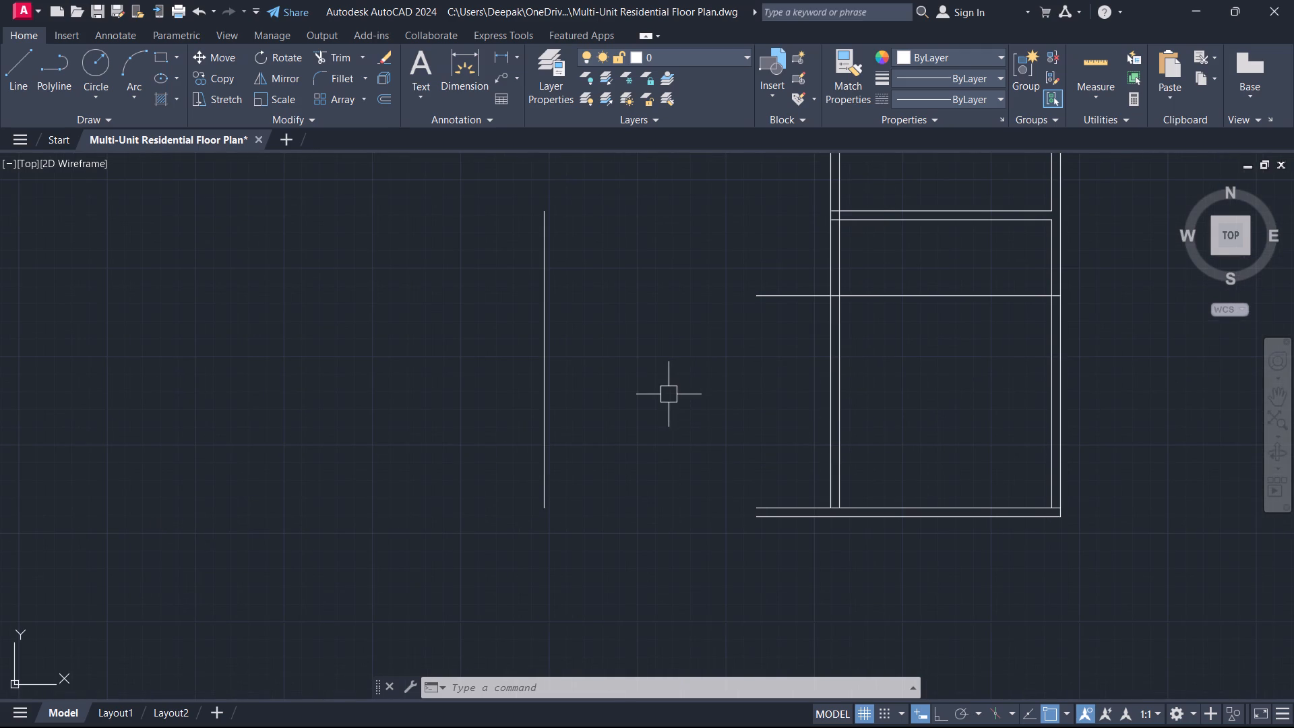
{"action": "type", "text": "EX"}
{"action": "key", "text": "space"}
{"action": "left_click_drag", "start_coordinate": [789, 365], "coordinate": [789, 357]}
{"action": "left_click", "coordinate": [771, 235]}
{"action": "key", "text": "Escape"}
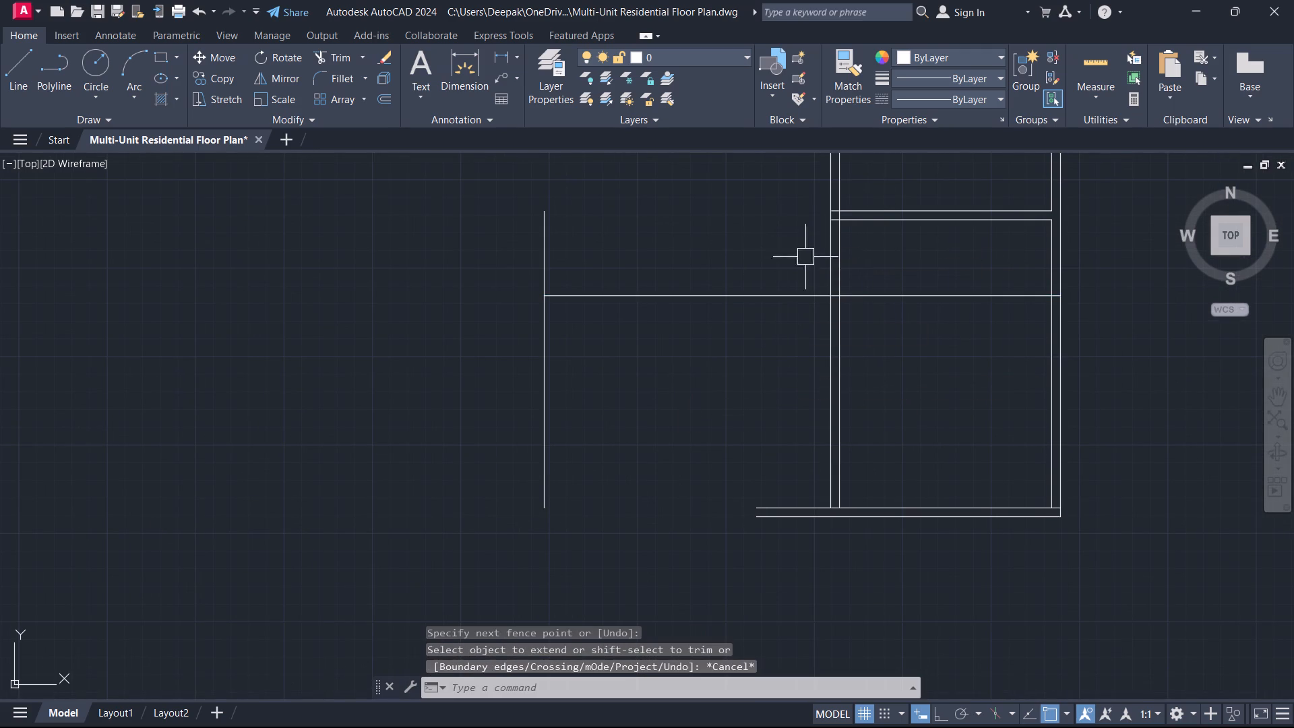
Trim the extended horizontal line inside the southeast room and its west wall, leaving it ending at that wall's outer face.
{"action": "key", "text": "t"}
{"action": "key", "text": "r"}
{"action": "key", "text": "space"}
{"action": "scroll", "coordinate": [838, 303], "scroll_direction": "up", "scroll_amount": 3}
{"action": "left_click", "coordinate": [894, 308]}
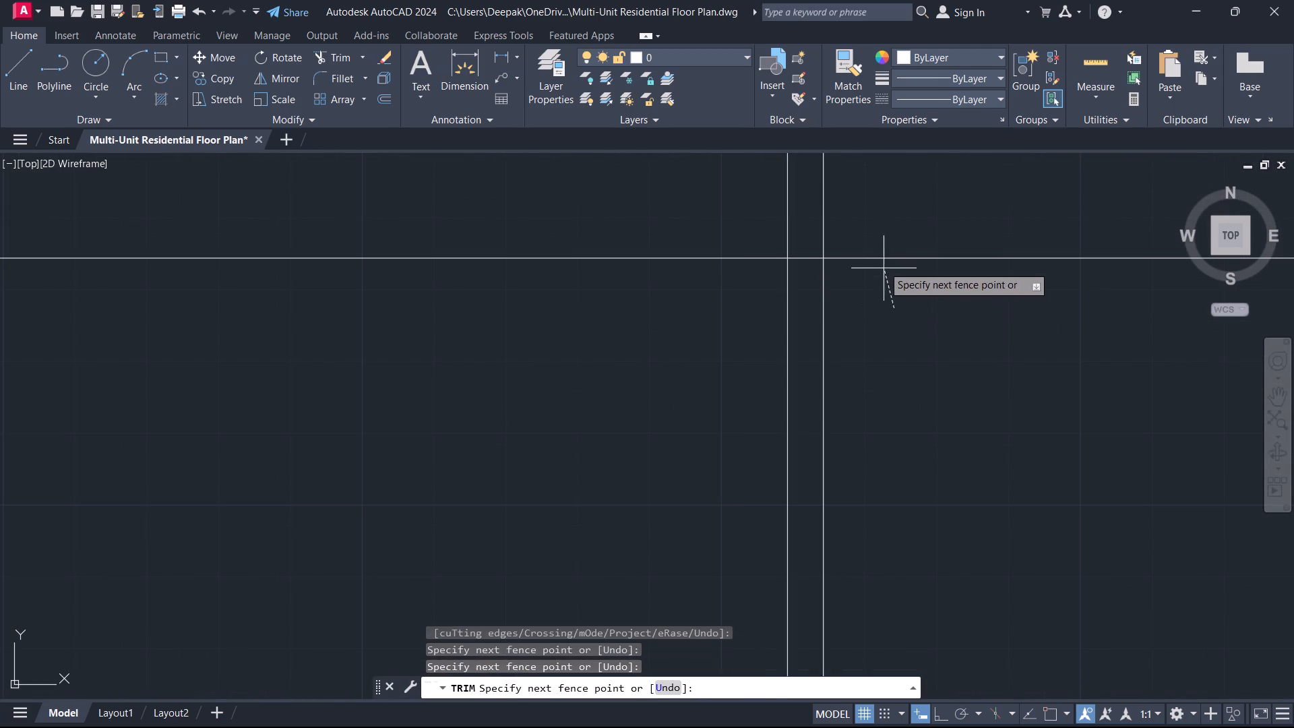
{"action": "left_click", "coordinate": [876, 244]}
{"action": "scroll", "coordinate": [792, 264], "scroll_direction": "up", "scroll_amount": 2}
{"action": "left_click", "coordinate": [811, 252]}
{"action": "key", "text": "Escape"}
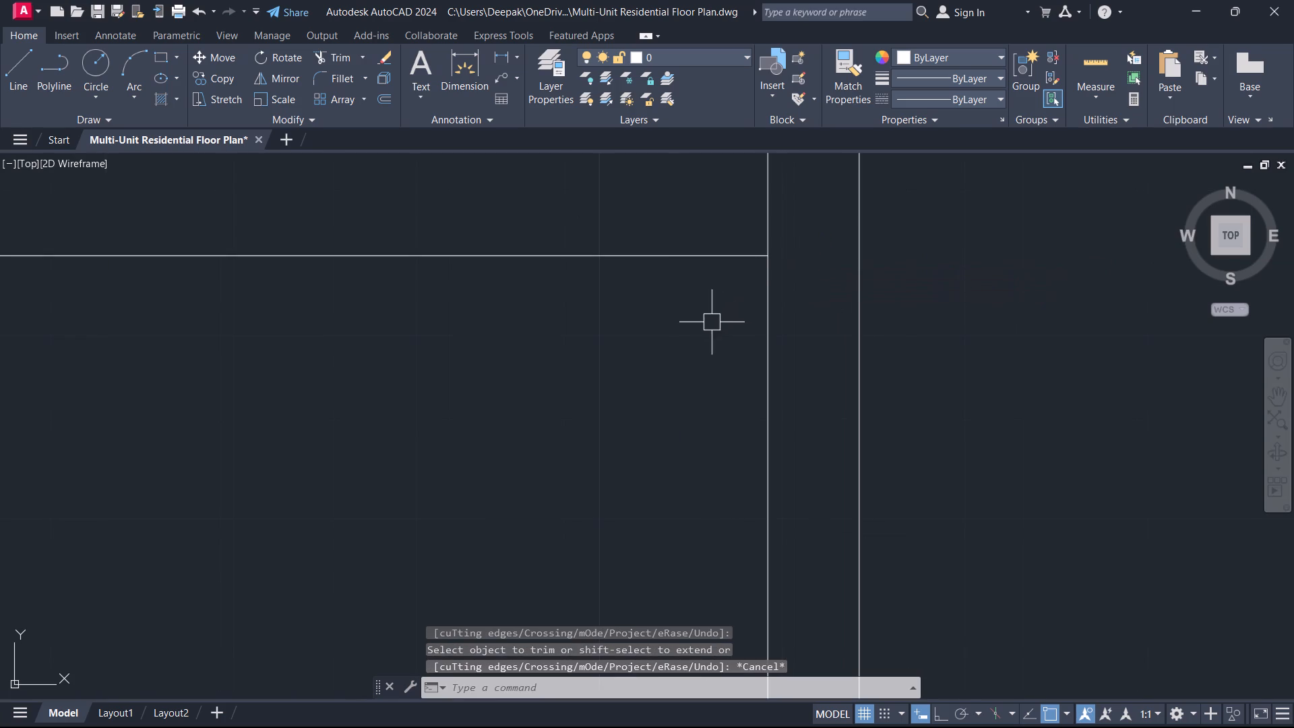
Offset the trimmed horizontal line 5" to the north to form the western room's upper wall.
{"action": "key", "text": "o"}
{"action": "key", "text": "space"}
{"action": "key", "text": "5"}
{"action": "key", "text": "Return"}
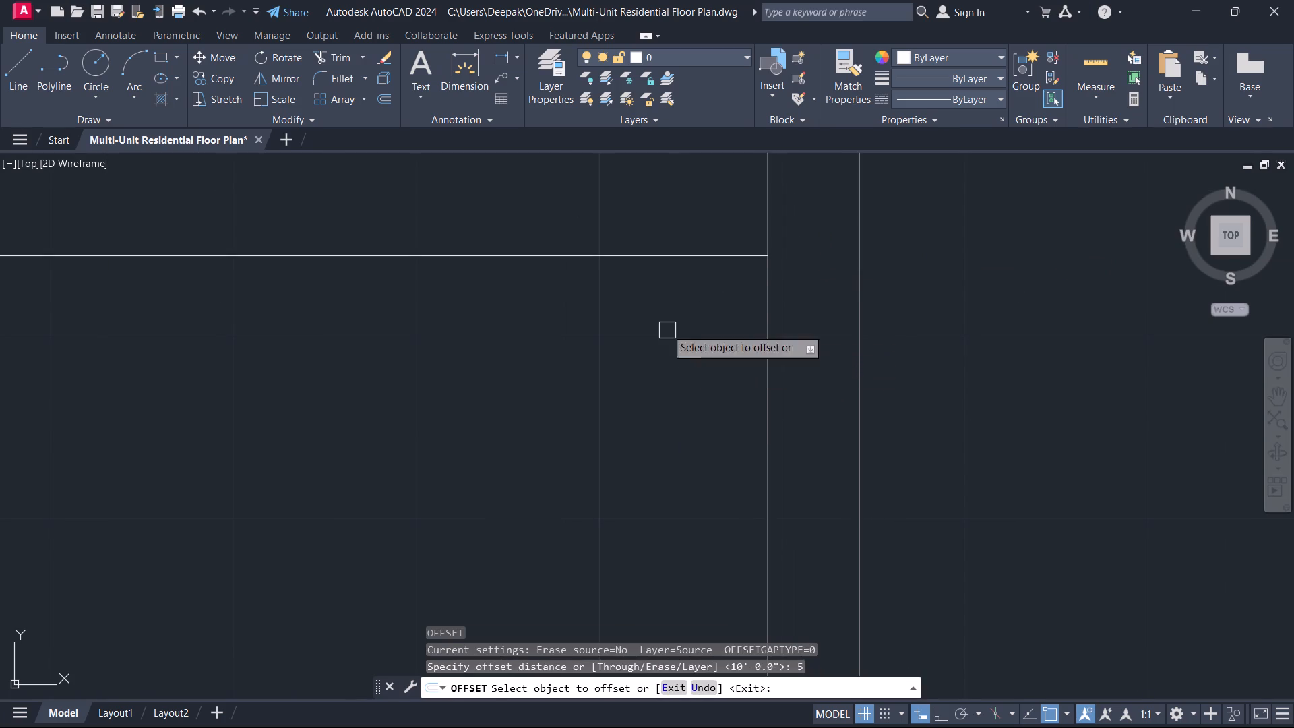
{"action": "left_click", "coordinate": [659, 256]}
{"action": "left_click", "coordinate": [654, 227]}
{"action": "key", "text": "Escape"}
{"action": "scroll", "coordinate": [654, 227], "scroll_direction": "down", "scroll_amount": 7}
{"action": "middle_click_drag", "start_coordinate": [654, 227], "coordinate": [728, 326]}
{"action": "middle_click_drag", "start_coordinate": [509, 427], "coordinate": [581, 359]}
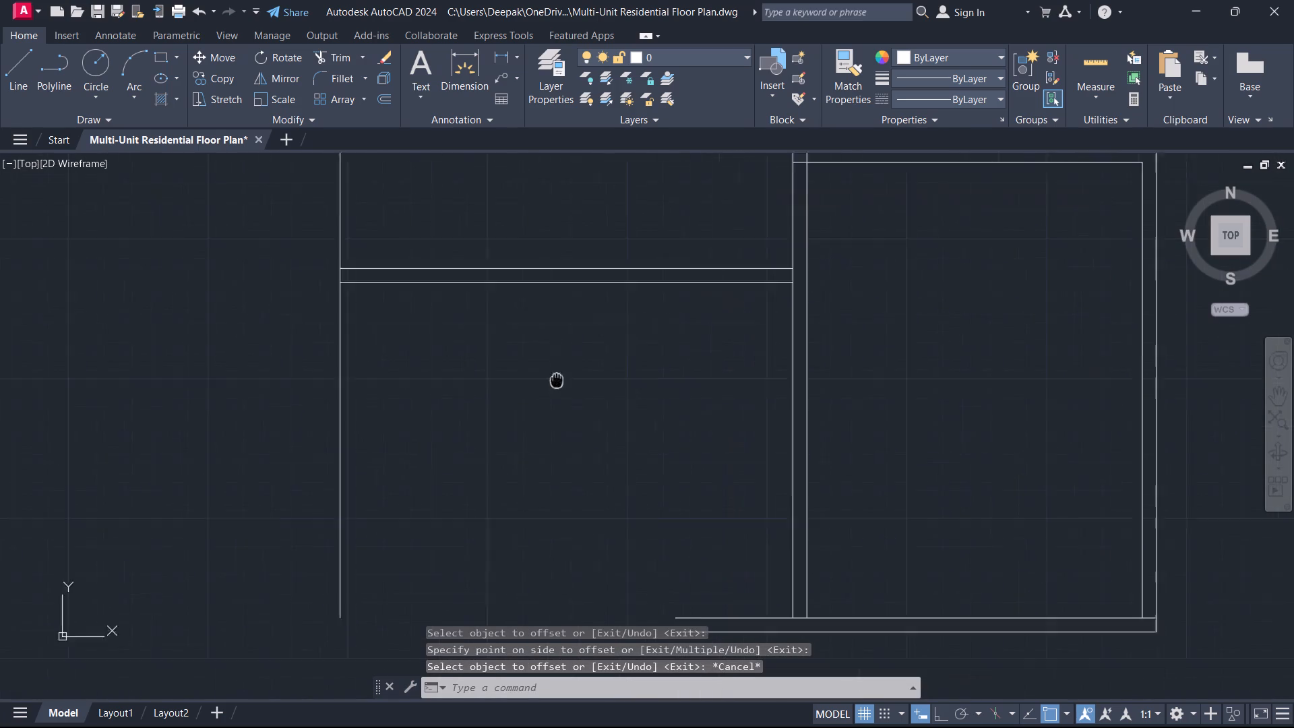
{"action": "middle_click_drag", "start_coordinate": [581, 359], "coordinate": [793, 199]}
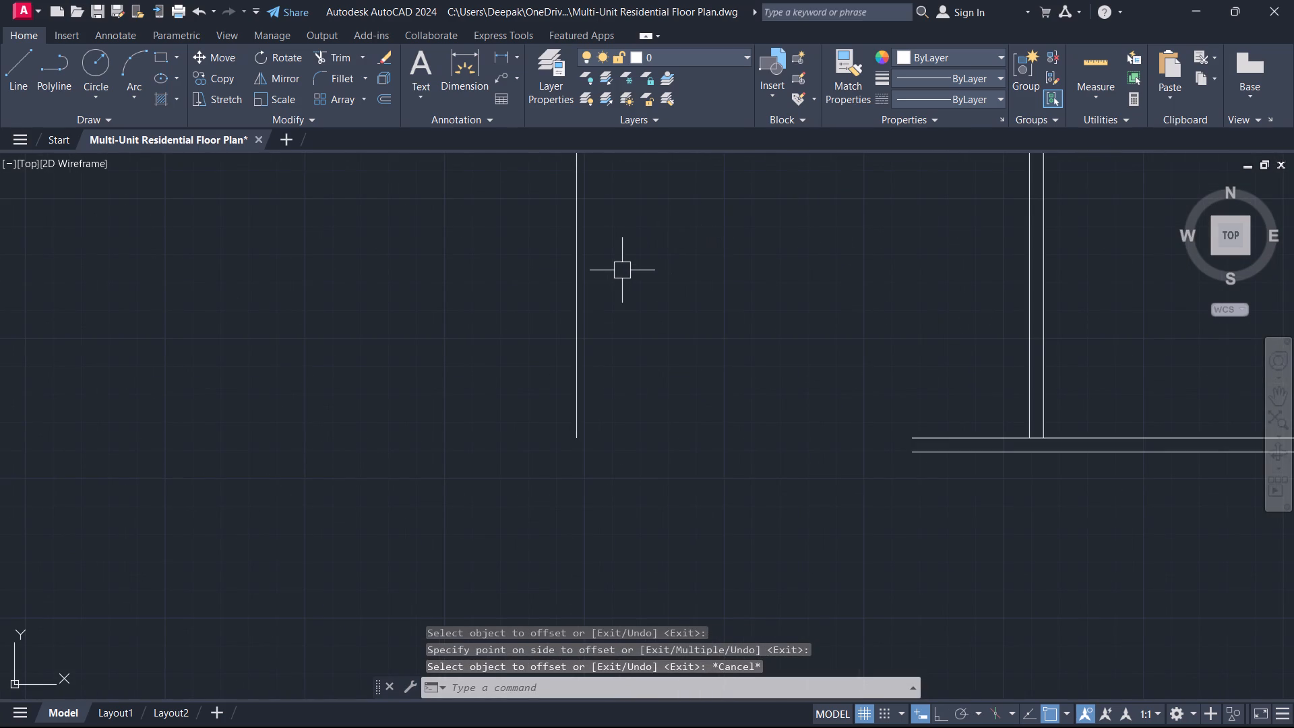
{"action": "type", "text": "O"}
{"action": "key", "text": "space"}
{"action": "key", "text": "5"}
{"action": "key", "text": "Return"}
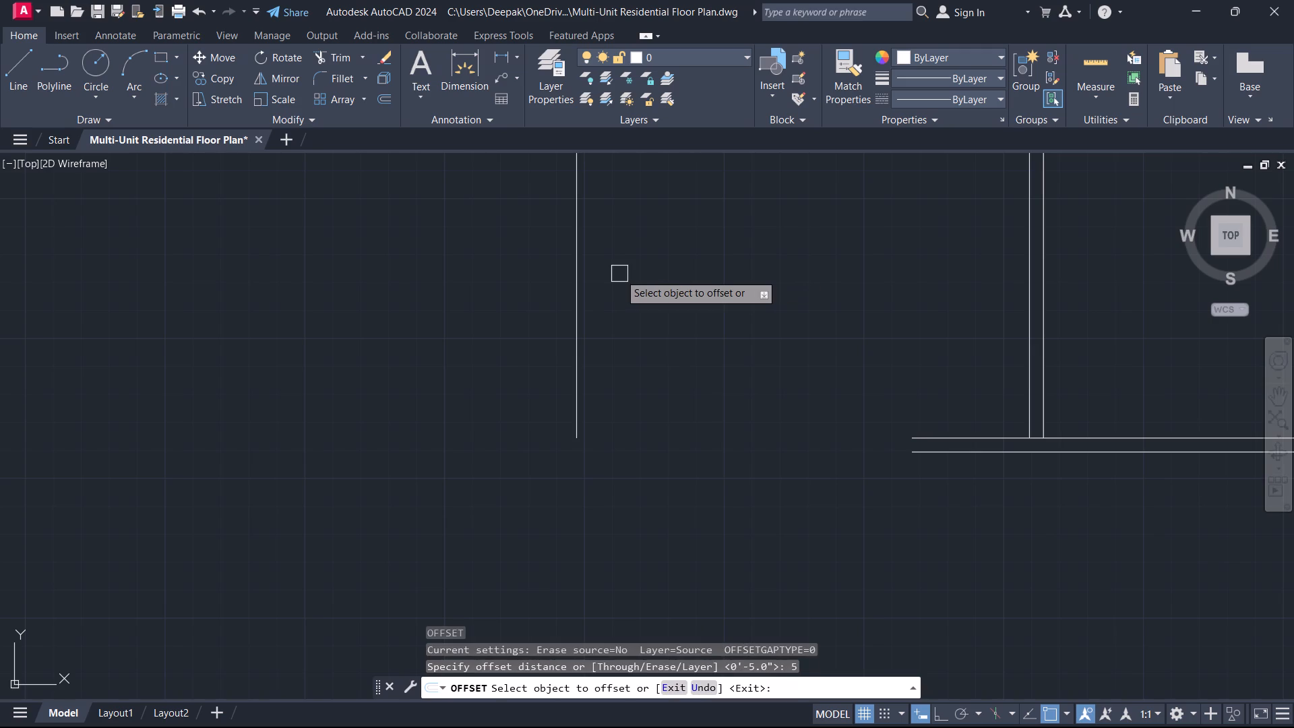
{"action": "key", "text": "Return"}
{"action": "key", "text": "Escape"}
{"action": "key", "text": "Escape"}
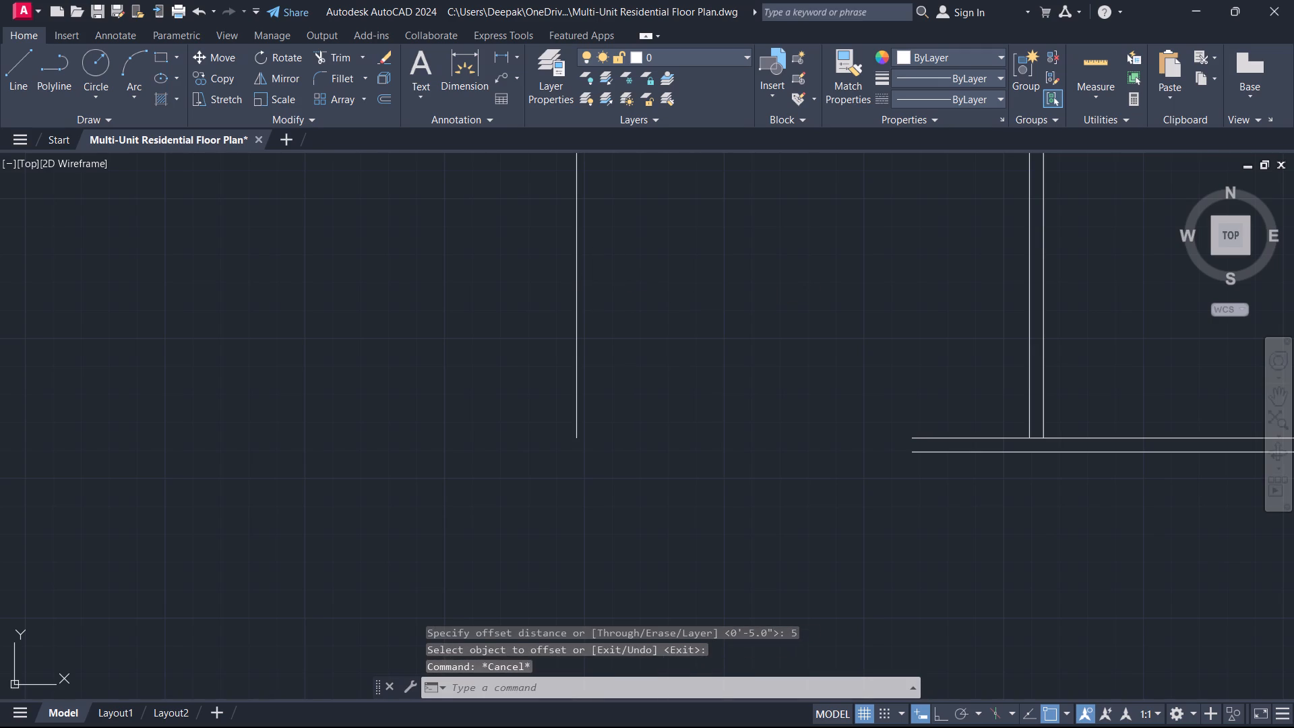
Offset the western room's west vertical line 5" outward to the west to give the wall its thickness.
{"action": "type", "text": "O 5"}
{"action": "key", "text": "Return"}
{"action": "left_click_drag", "start_coordinate": [578, 286], "coordinate": [571, 286]}
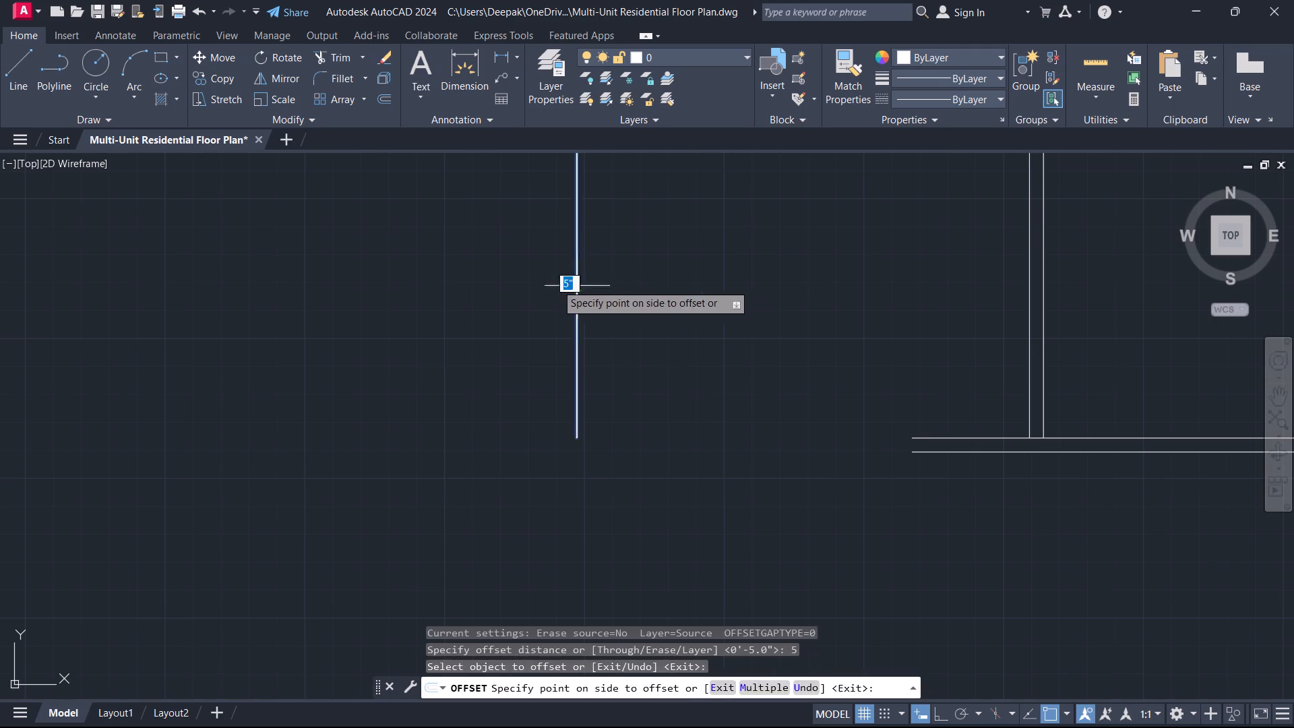
{"action": "left_click", "coordinate": [476, 316]}
{"action": "key", "text": "Escape"}
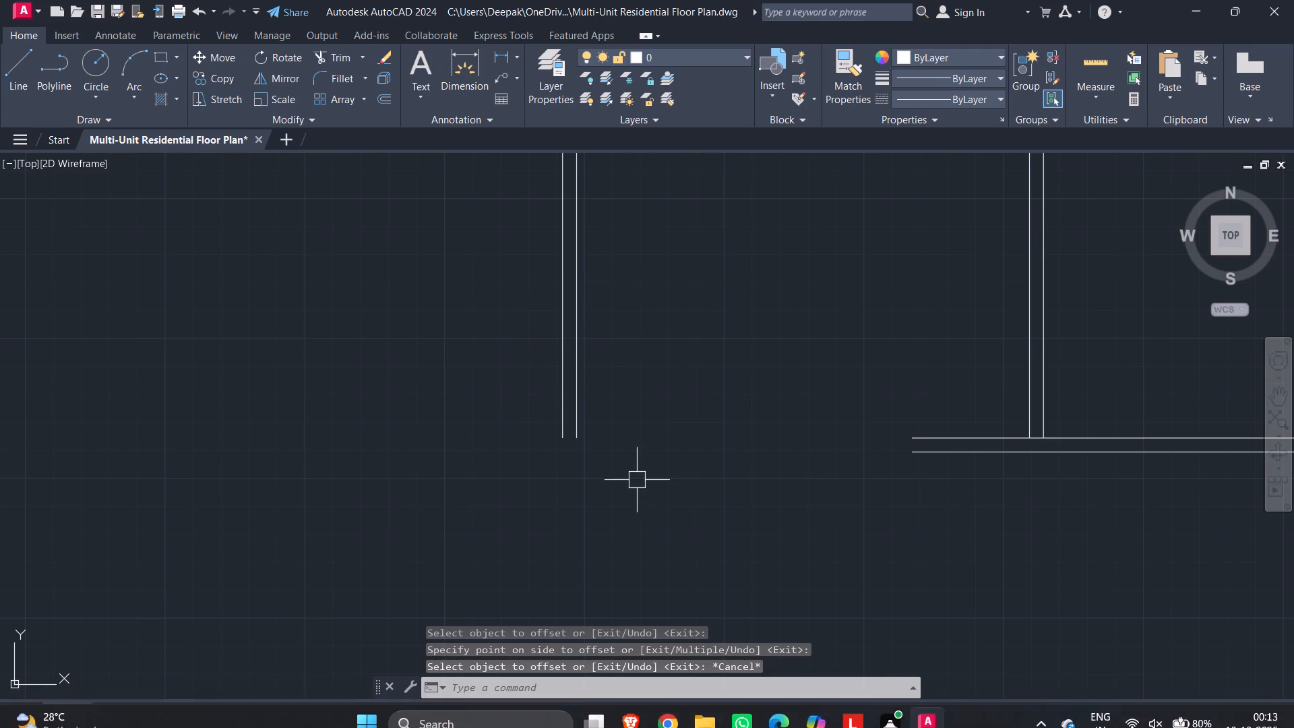
Fillet the inner and outer south wall lines with the matching west wall lines to close the western room's southwest corner.
{"action": "key", "text": "f"}
{"action": "key", "text": "space"}
{"action": "left_click", "coordinate": [939, 435]}
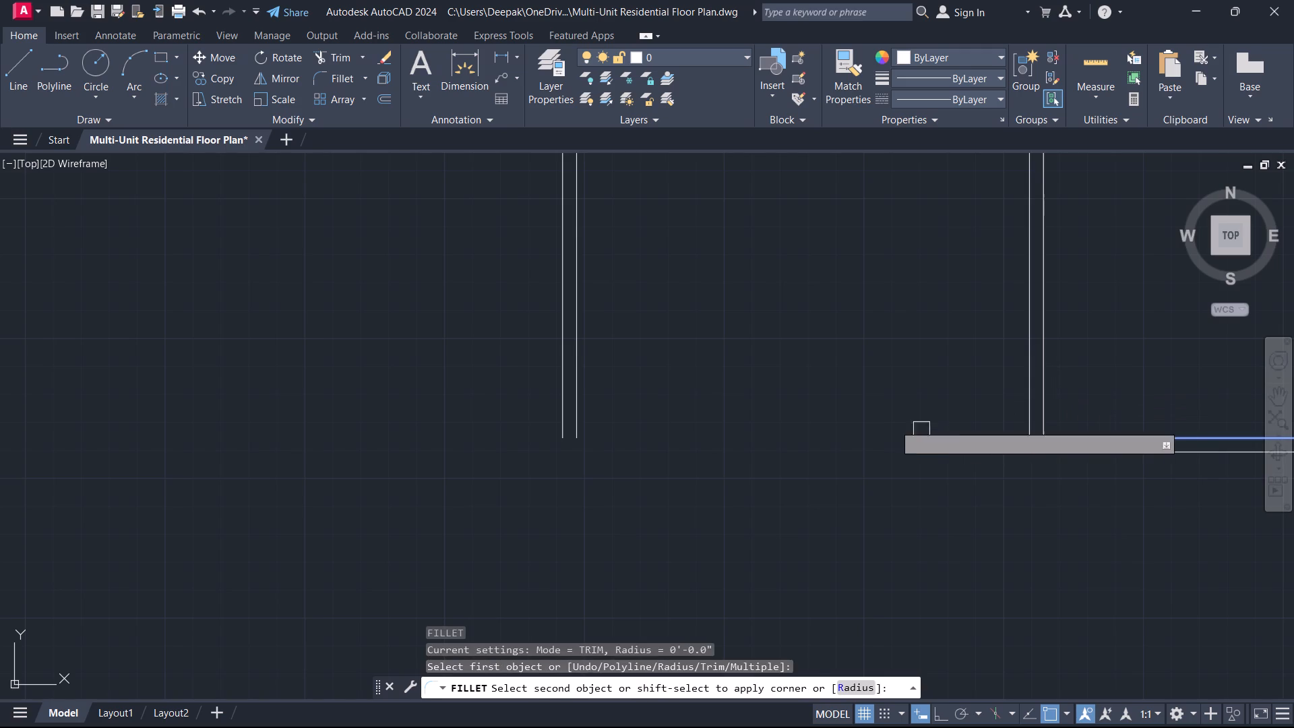
{"action": "left_click", "coordinate": [581, 390]}
{"action": "key", "text": "space"}
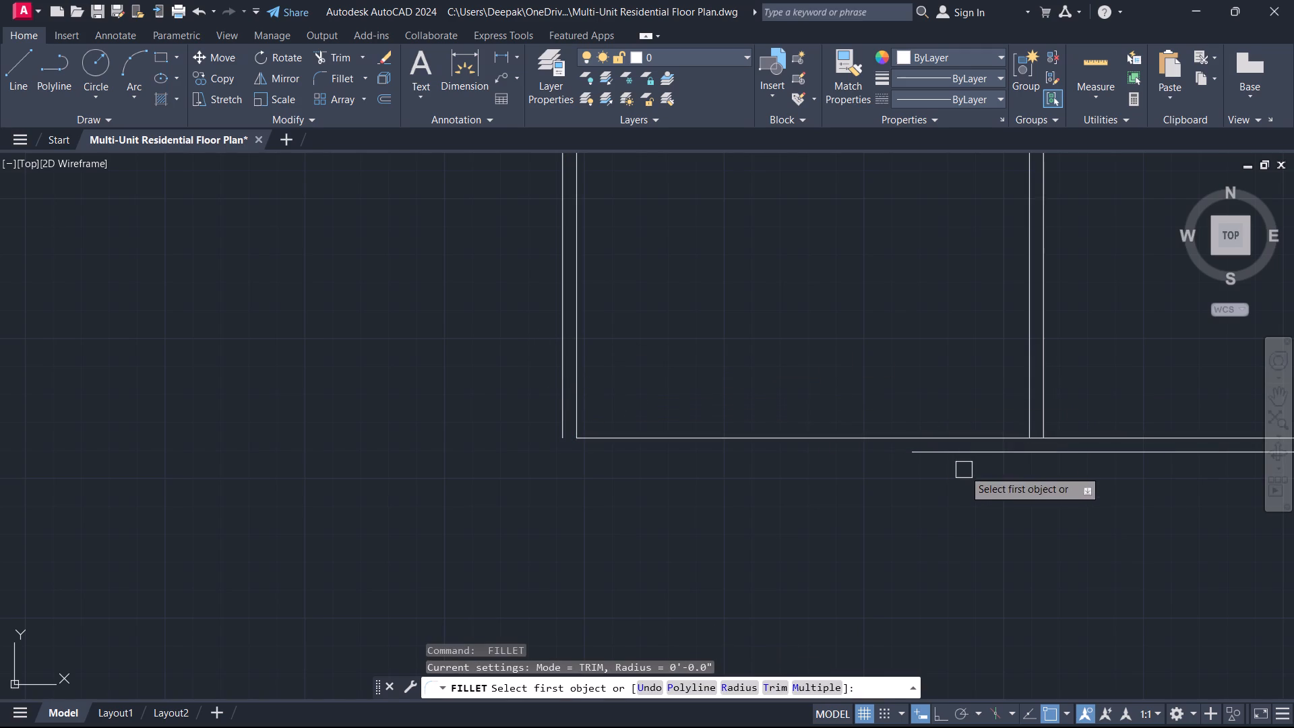
{"action": "left_click", "coordinate": [965, 458]}
{"action": "left_click", "coordinate": [563, 398]}
{"action": "key", "text": "Escape"}
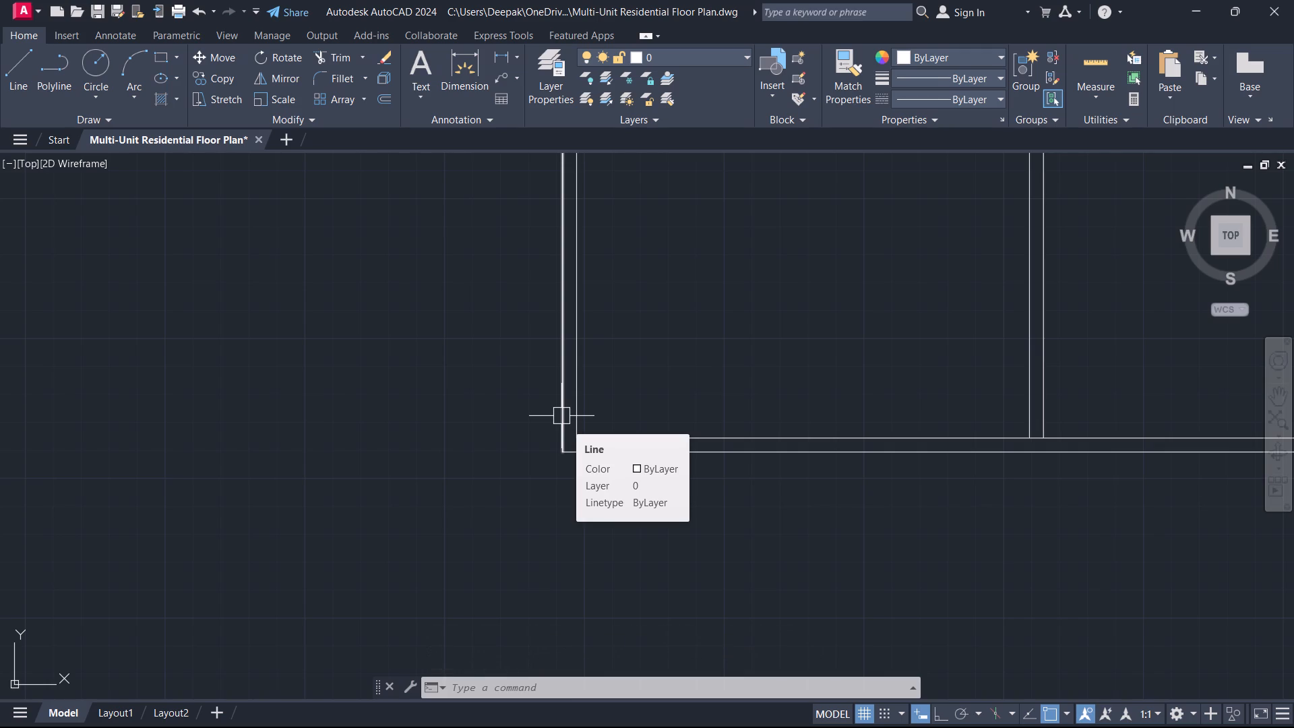
Offset the upper line of the western room's north wall 5' to the north.
{"action": "scroll", "coordinate": [723, 348], "scroll_direction": "down", "scroll_amount": 2}
{"action": "middle_click_drag", "start_coordinate": [723, 348], "coordinate": [689, 478]}
{"action": "scroll", "coordinate": [686, 366], "scroll_direction": "up", "scroll_amount": 2}
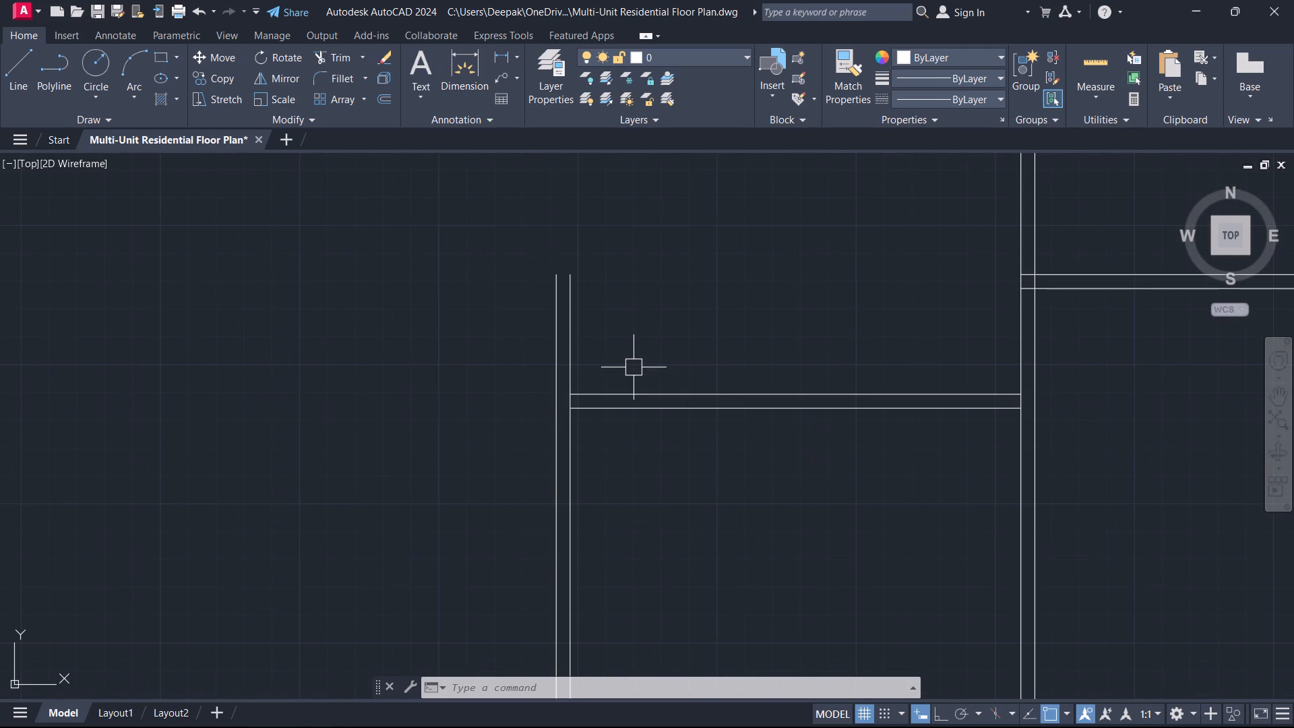
{"action": "type", "text": "O"}
{"action": "key", "text": "space"}
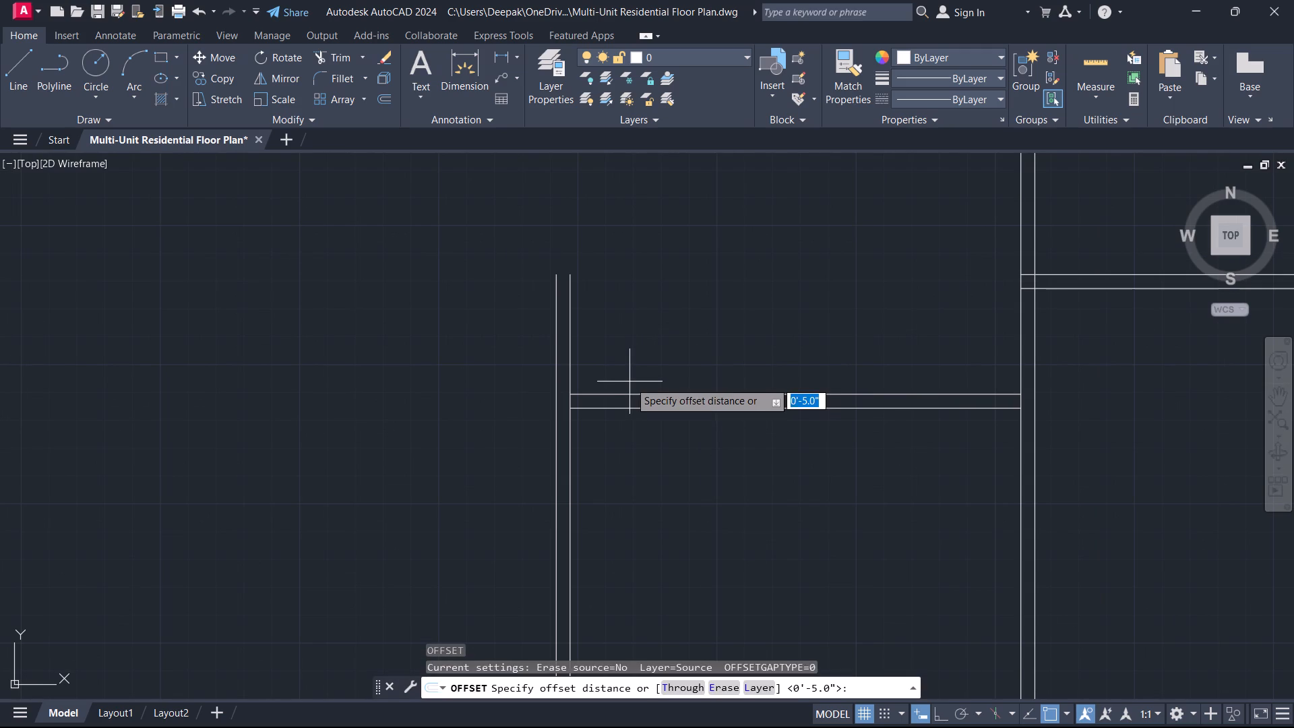
{"action": "key", "text": "5"}
{"action": "key", "text": "apostrophe"}
{"action": "key", "text": "Return"}
{"action": "left_click", "coordinate": [613, 392]}
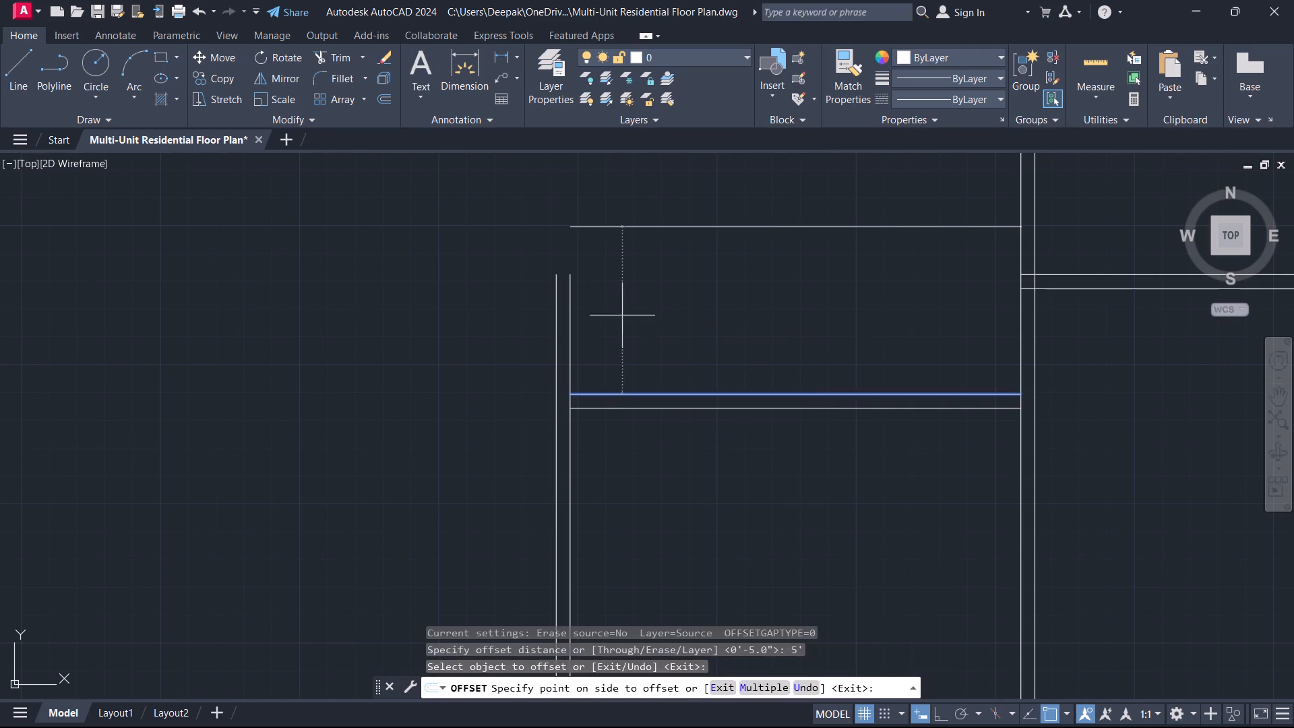
{"action": "left_click", "coordinate": [622, 315]}
{"action": "key", "text": "Escape"}
{"action": "key", "text": "e"}
{"action": "key", "text": "Escape"}
Fillet the west wall's inner line with the new northern horizontal line to form a square inner corner.
{"action": "type", "text": "F"}
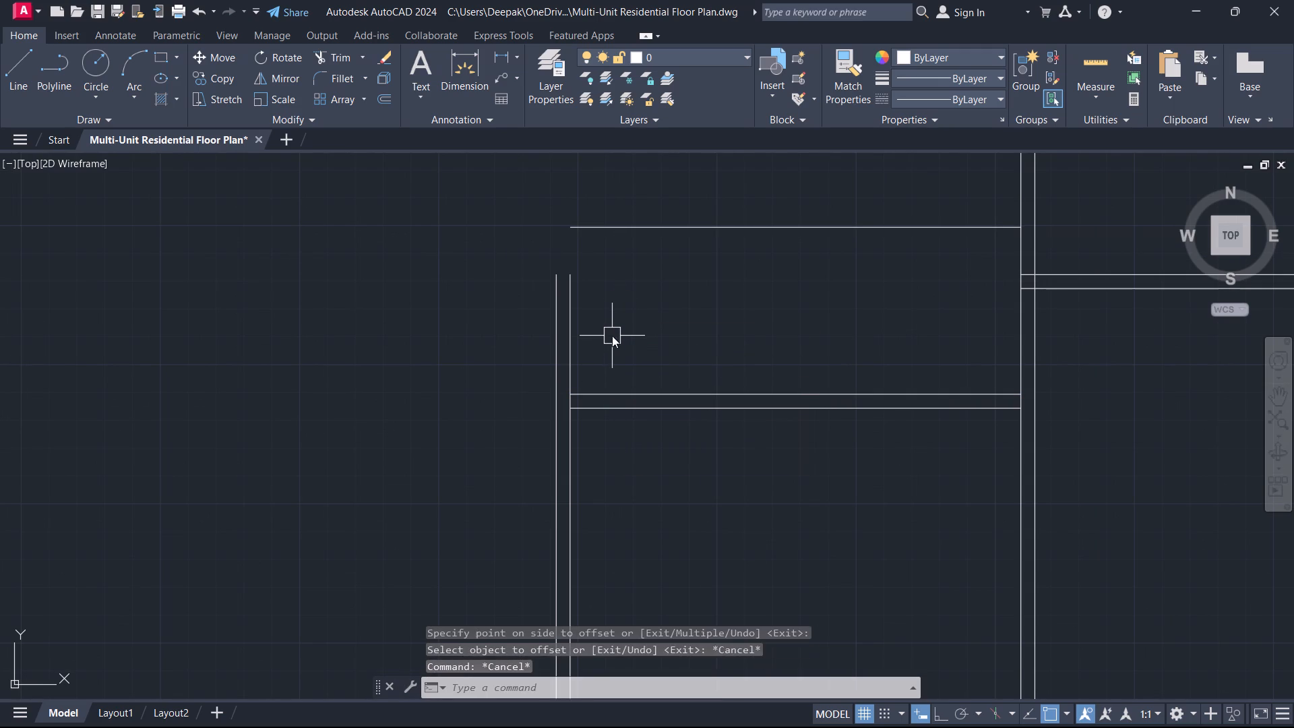
{"action": "key", "text": "space"}
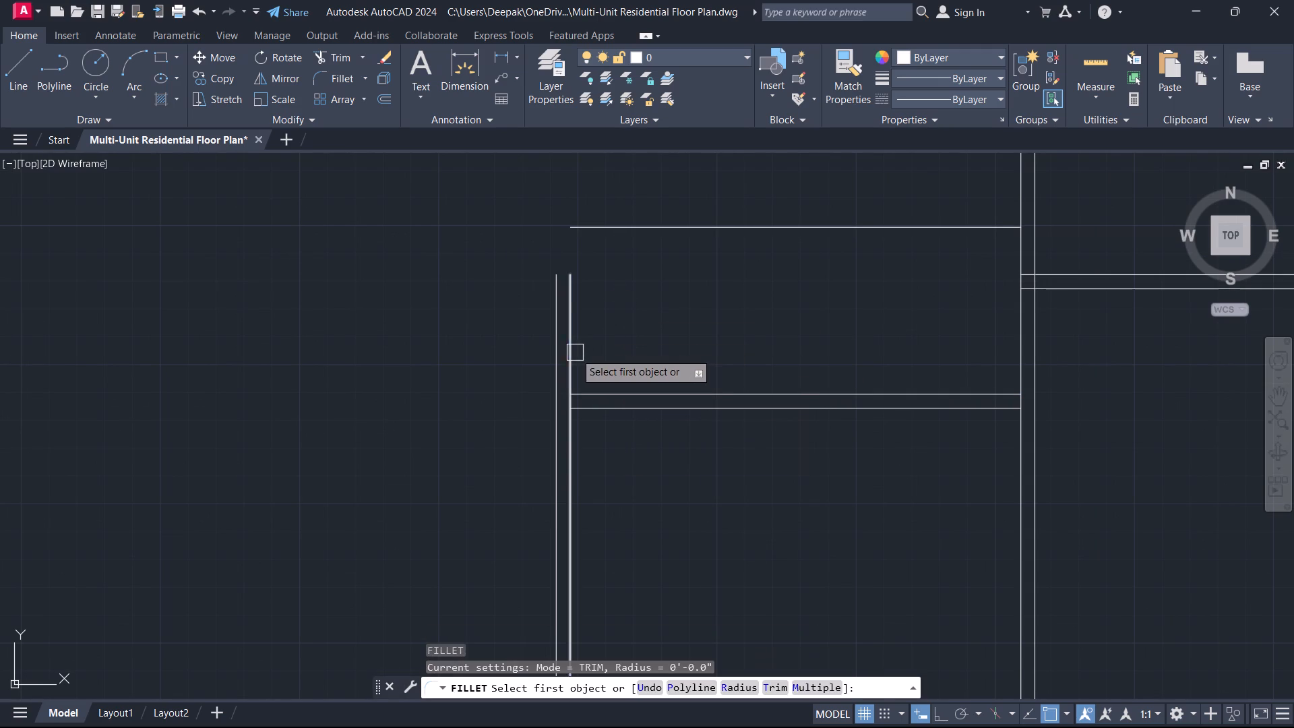
{"action": "left_click", "coordinate": [575, 353]}
{"action": "left_click", "coordinate": [621, 224]}
{"action": "key", "text": "Escape"}
Offset the small upper room's north line 5" outward to the north.
{"action": "key", "text": "o"}
{"action": "key", "text": "space"}
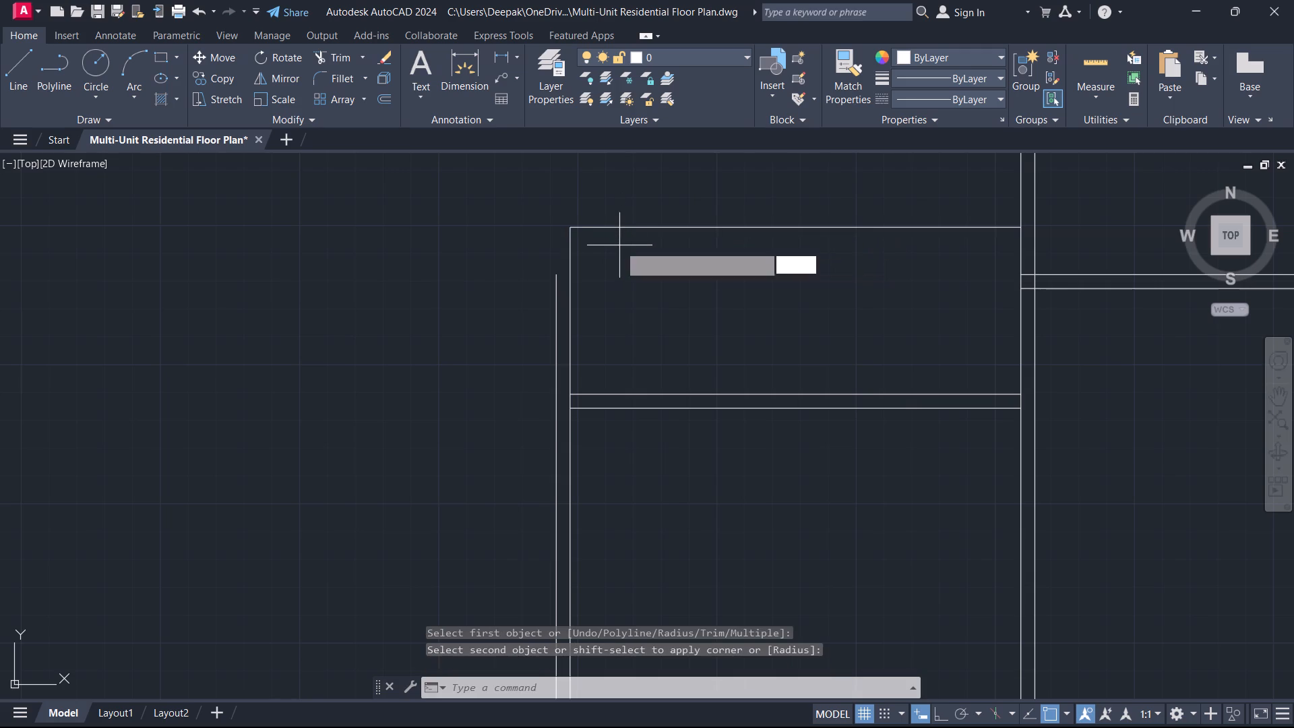
{"action": "key", "text": "5"}
{"action": "key", "text": "Return"}
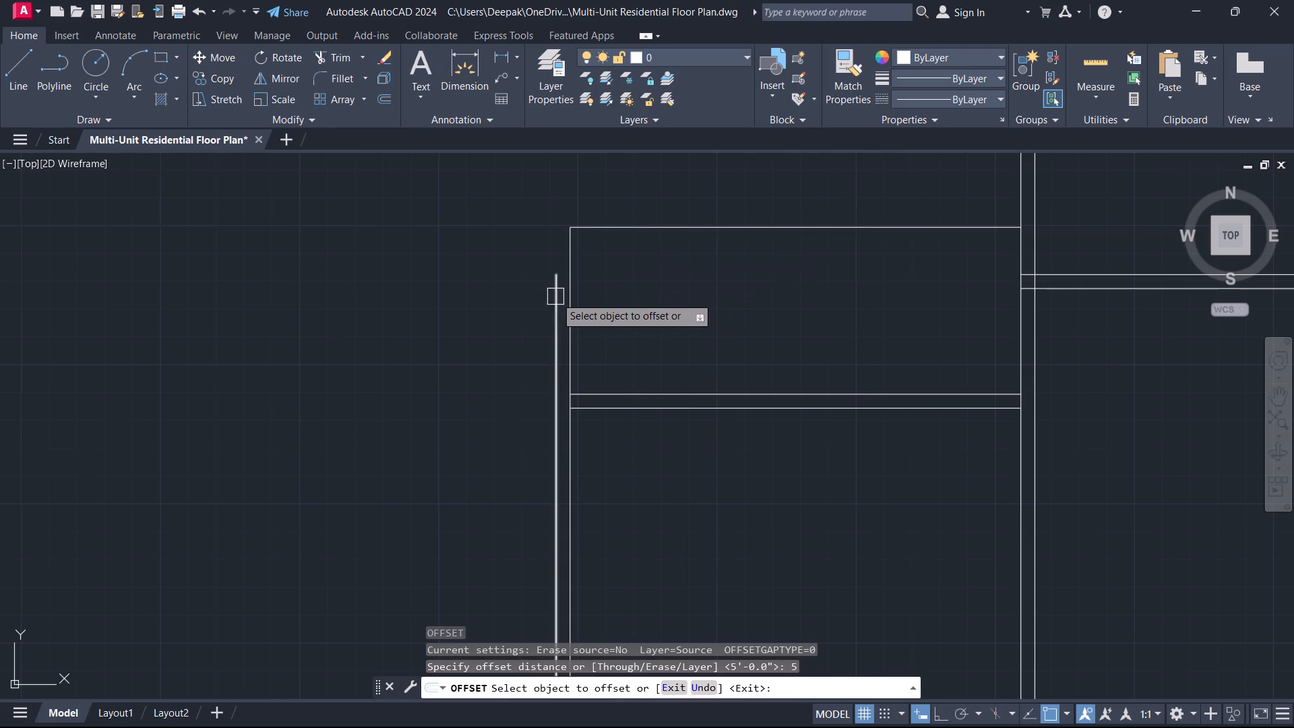
{"action": "left_click", "coordinate": [613, 227]}
{"action": "left_click", "coordinate": [623, 176]}
{"action": "key", "text": "Escape"}
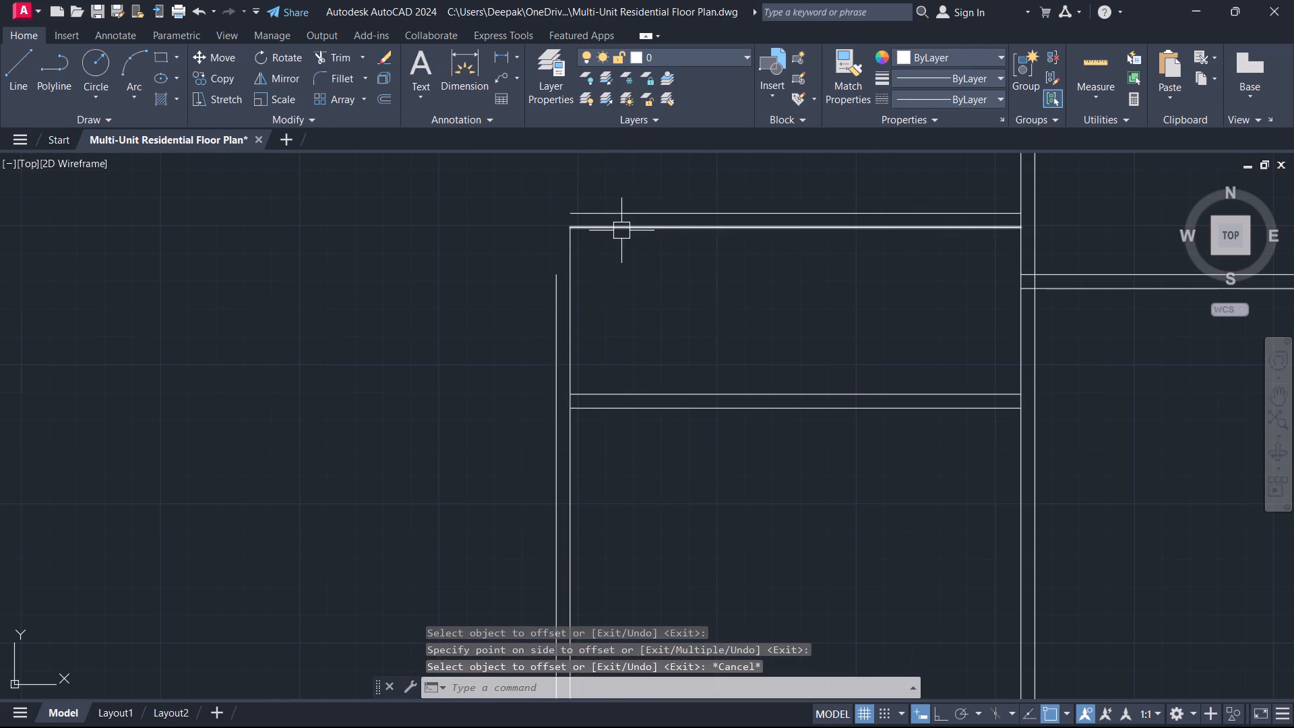
Fillet the west wall's outer line with the outer north line to close the small room's northwest corner.
{"action": "type", "text": "F"}
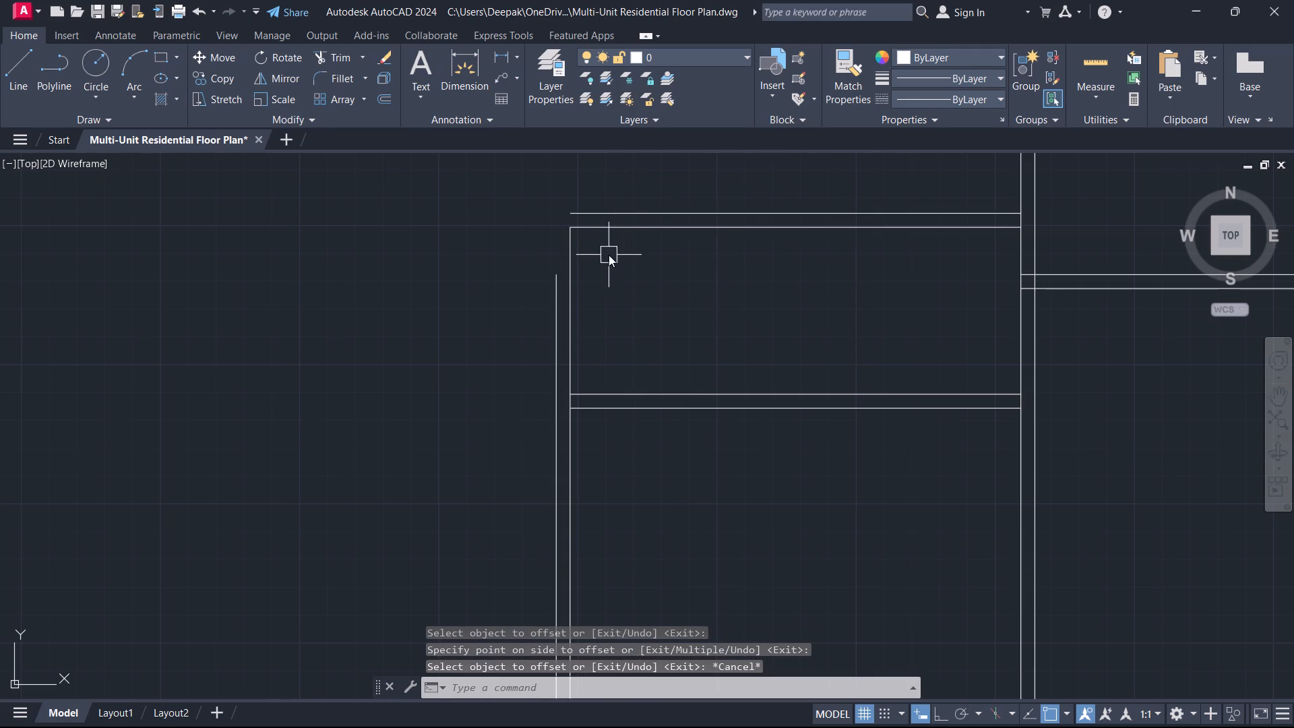
{"action": "key", "text": "space"}
{"action": "left_click", "coordinate": [553, 315]}
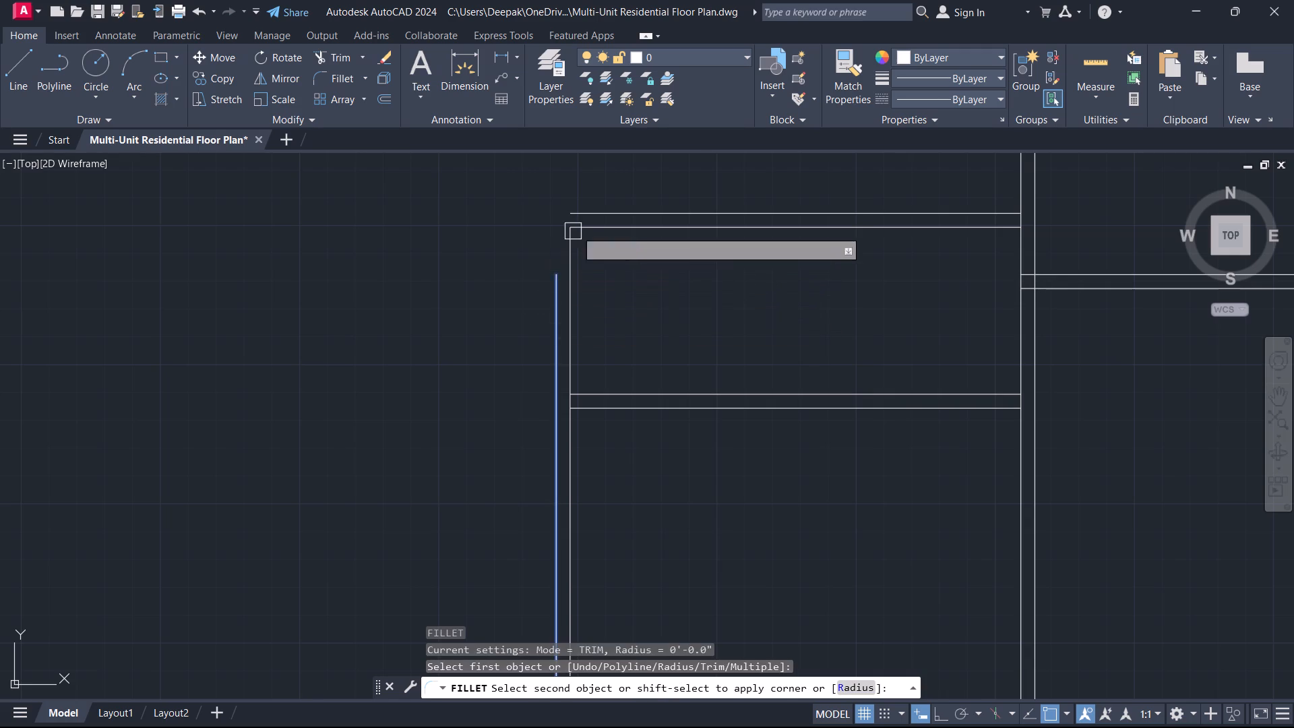
{"action": "left_click", "coordinate": [587, 207]}
{"action": "key", "text": "Escape"}
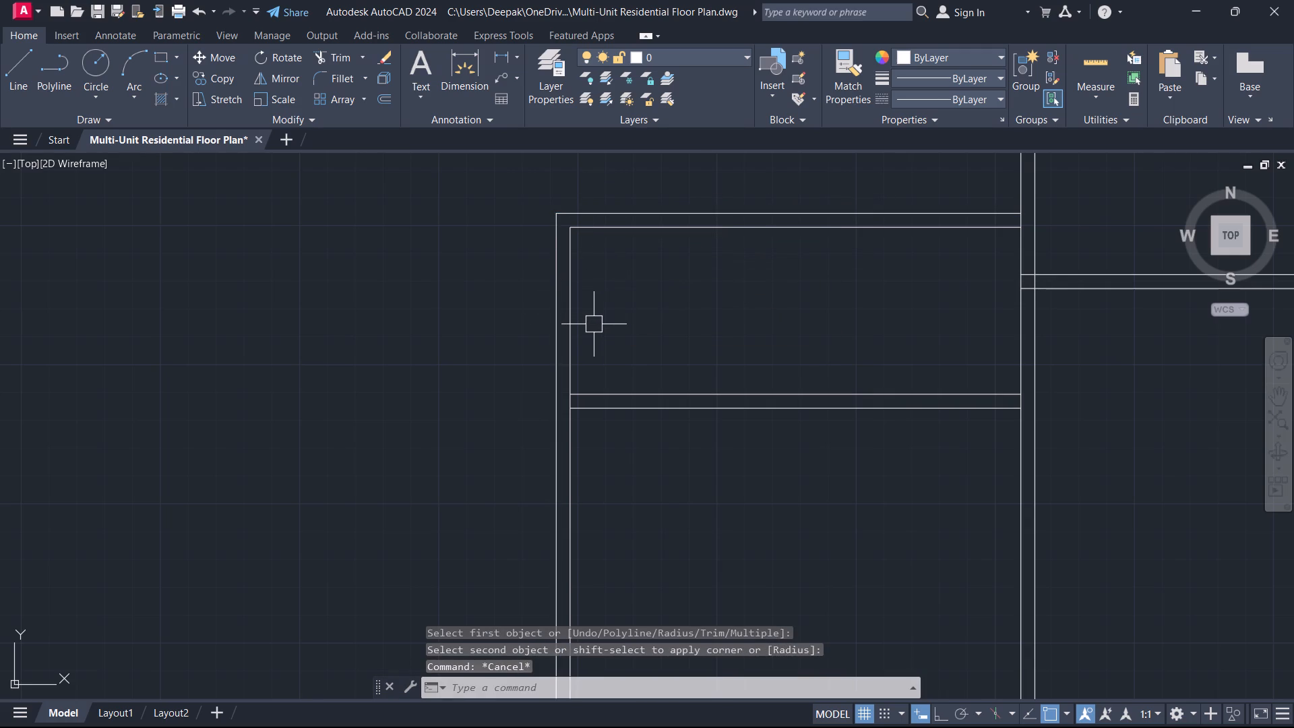
Extend both vertical wall lines above the small western room south through it to the upper line of its south wall.
{"action": "middle_click_drag", "start_coordinate": [875, 259], "coordinate": [674, 369]}
{"action": "scroll", "coordinate": [876, 257], "scroll_direction": "down", "scroll_amount": 1}
{"action": "scroll", "coordinate": [727, 337], "scroll_direction": "up", "scroll_amount": 1}
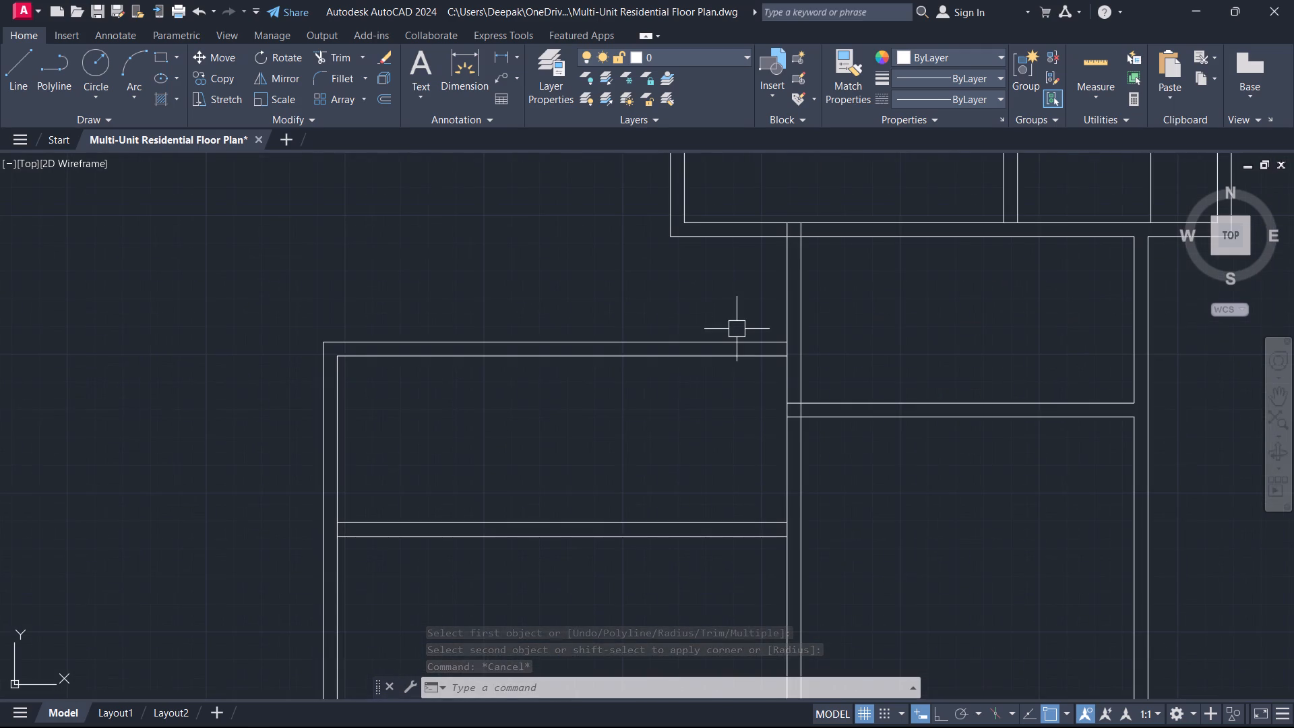
{"action": "type", "text": "EX"}
{"action": "key", "text": "space"}
{"action": "key", "text": "space"}
{"action": "left_click_drag", "start_coordinate": [603, 211], "coordinate": [609, 210]}
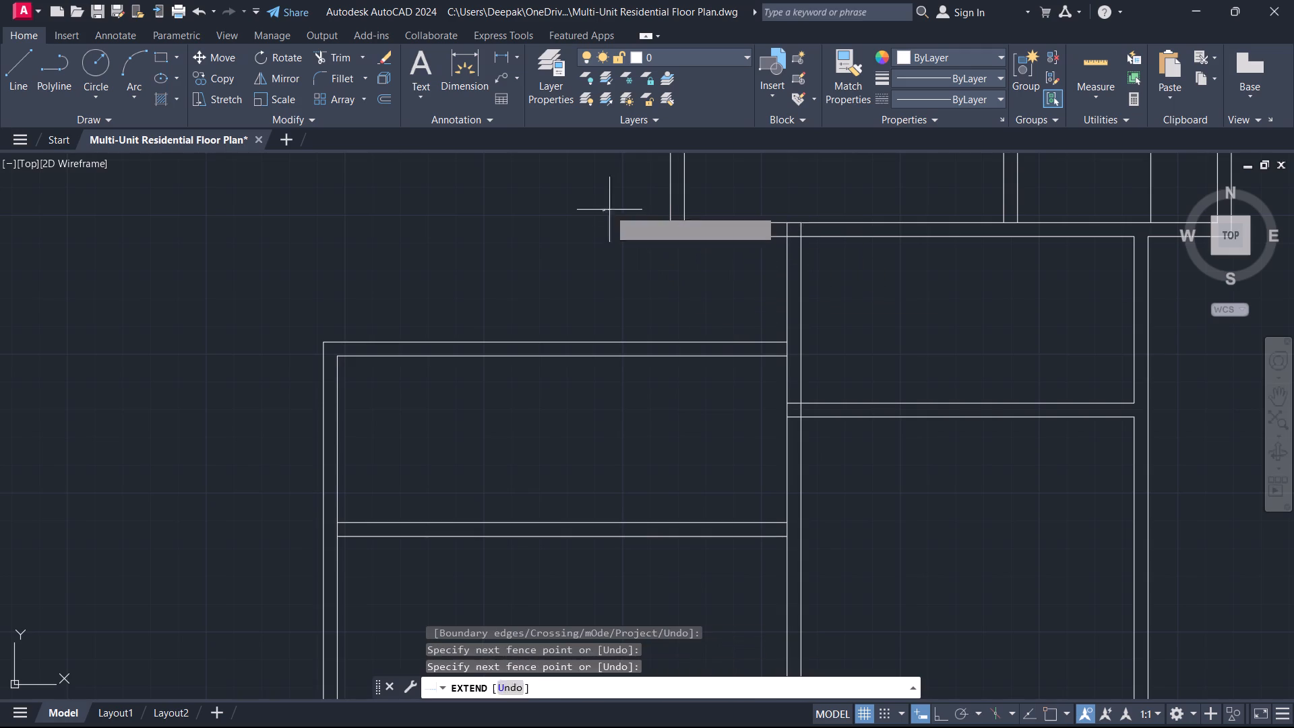
{"action": "left_click", "coordinate": [812, 197]}
{"action": "left_click", "coordinate": [687, 203]}
{"action": "left_click", "coordinate": [605, 268]}
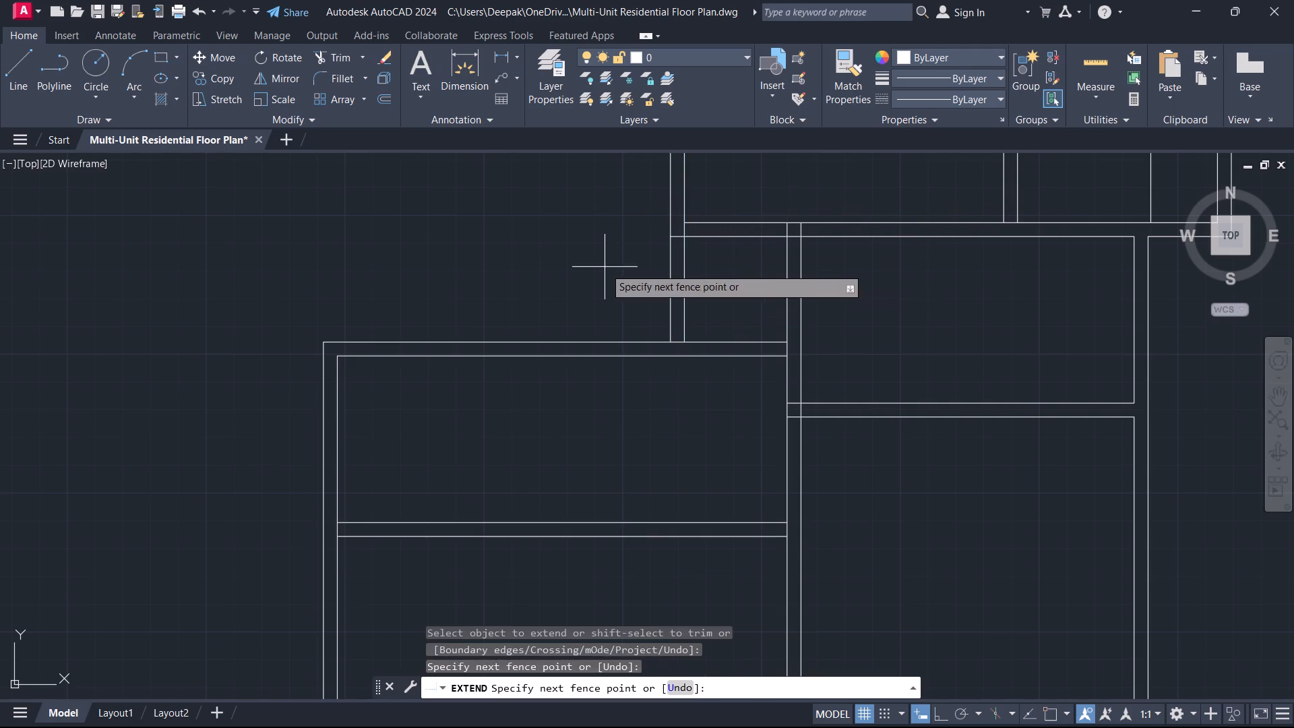
{"action": "left_click", "coordinate": [756, 316]}
{"action": "left_click_drag", "start_coordinate": [640, 289], "coordinate": [647, 291]}
{"action": "left_click", "coordinate": [741, 318]}
{"action": "key", "text": "Escape"}
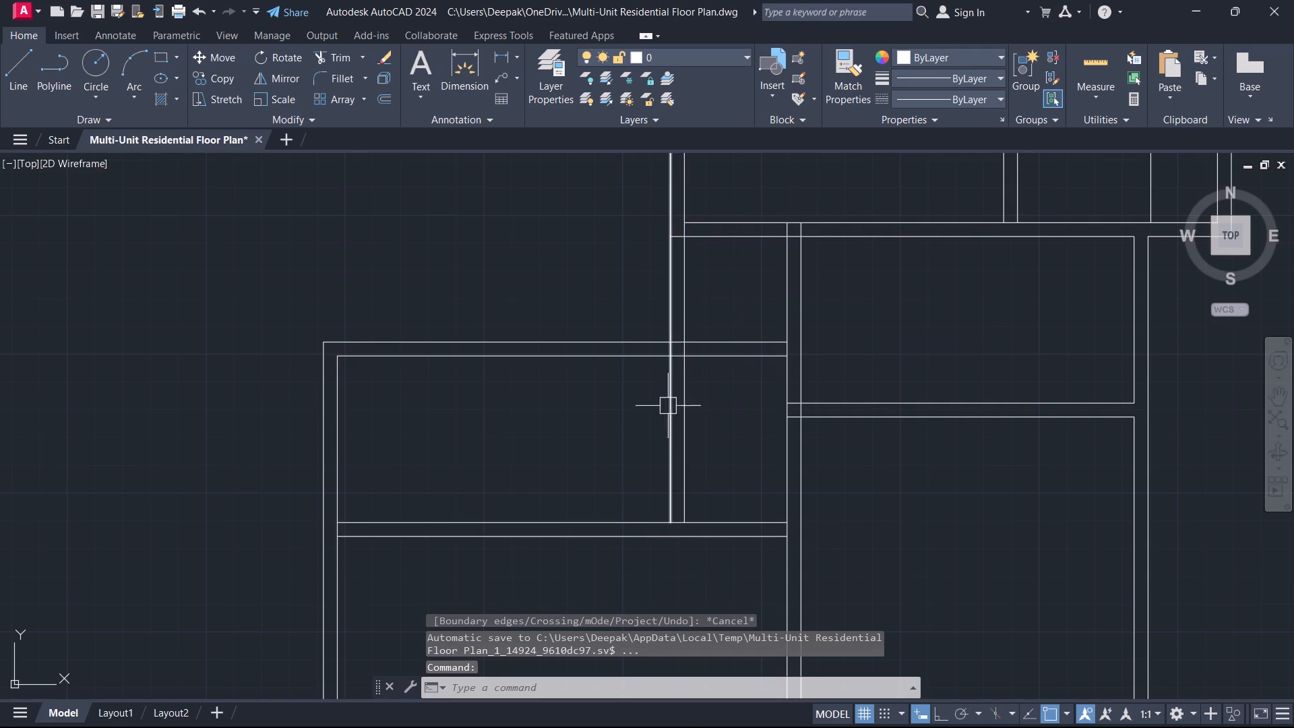
{"action": "key", "text": "Escape"}
Extend the eastern of the two vertical wall lines to the lower line of the small room's south wall.
{"action": "type", "text": "EX"}
{"action": "key", "text": "space"}
{"action": "left_click", "coordinate": [685, 433]}
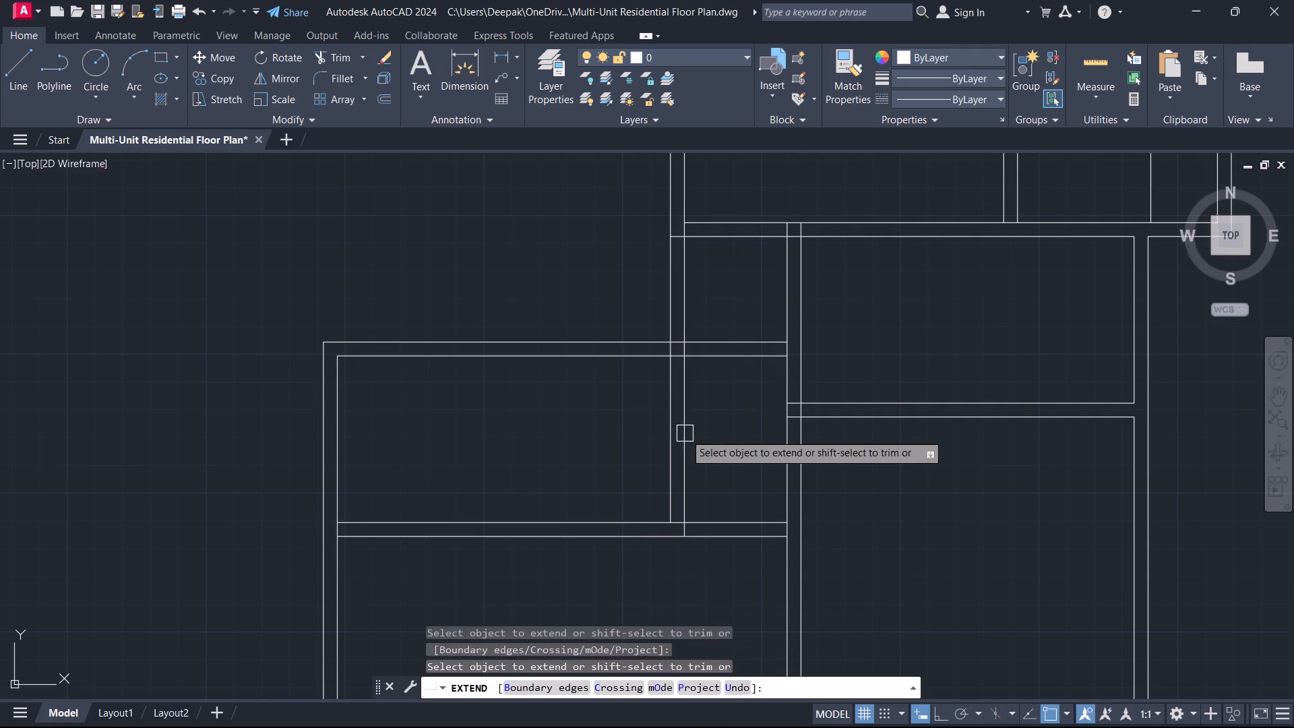
{"action": "key", "text": "Escape"}
Trim the horizontal wall lines between the extended vertical wall and the divider wall to its east, opening a passage.
{"action": "type", "text": "TR"}
{"action": "key", "text": "space"}
{"action": "left_click", "coordinate": [742, 568]}
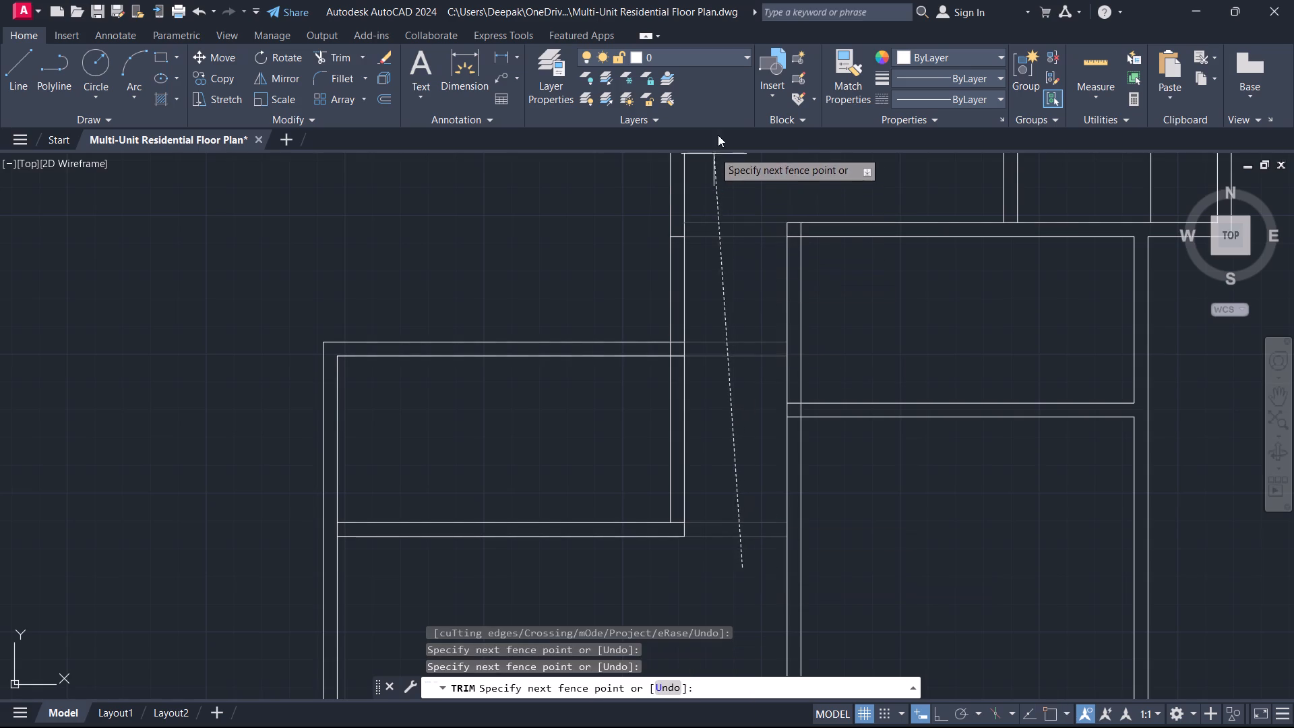
{"action": "left_click", "coordinate": [756, 172]}
{"action": "scroll", "coordinate": [630, 258], "scroll_direction": "down", "scroll_amount": 2}
{"action": "middle_click_drag", "start_coordinate": [630, 258], "coordinate": [641, 267]}
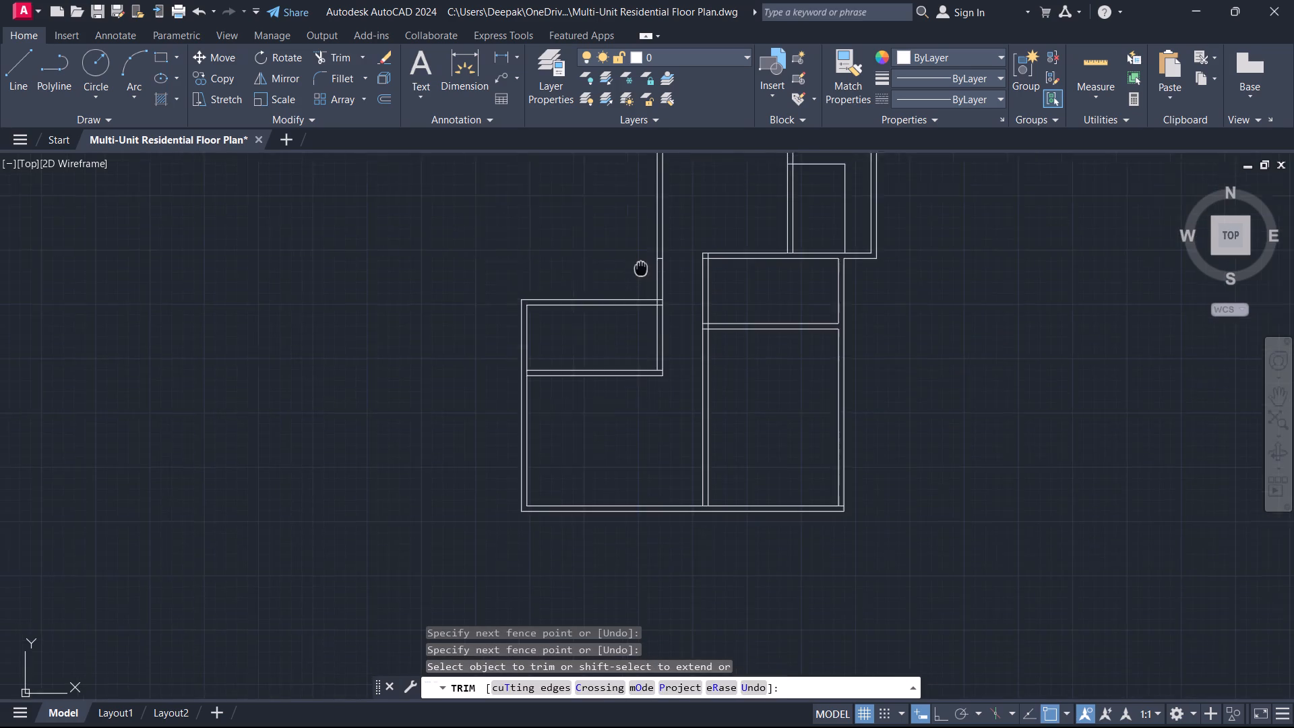
{"action": "middle_click_drag", "start_coordinate": [641, 267], "coordinate": [671, 354]}
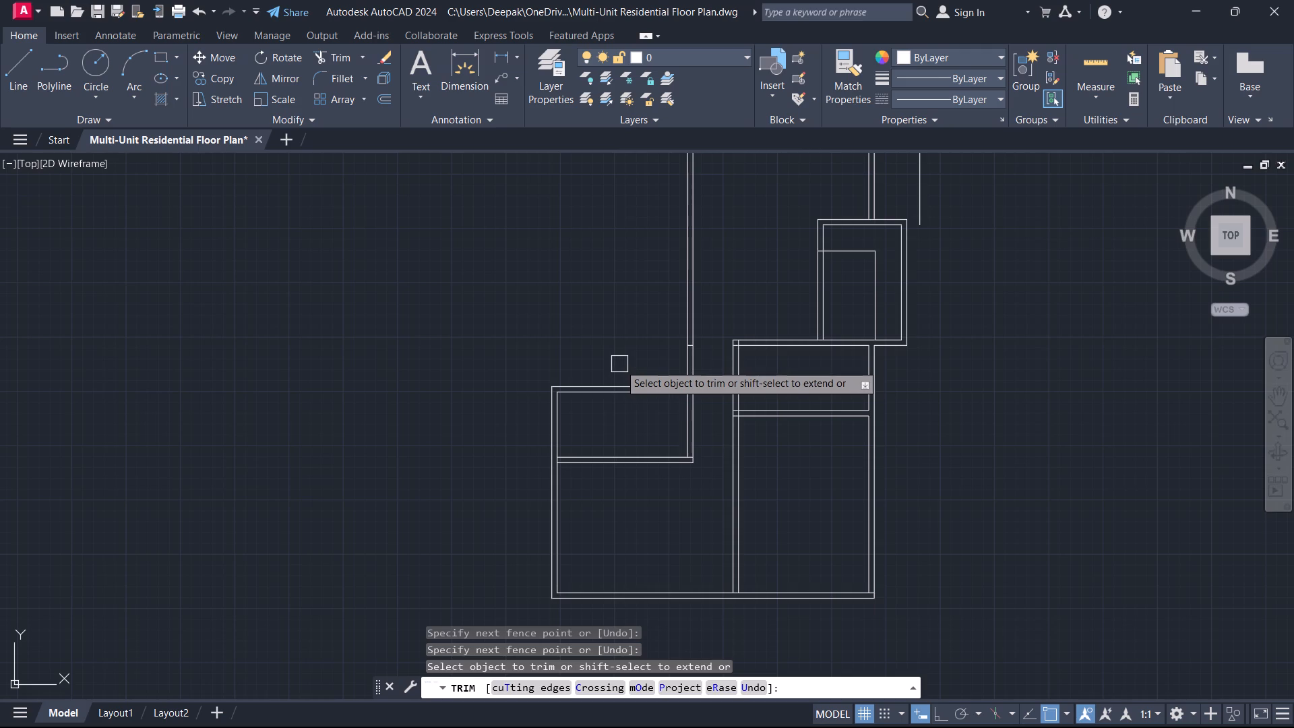
{"action": "key", "text": "Escape"}
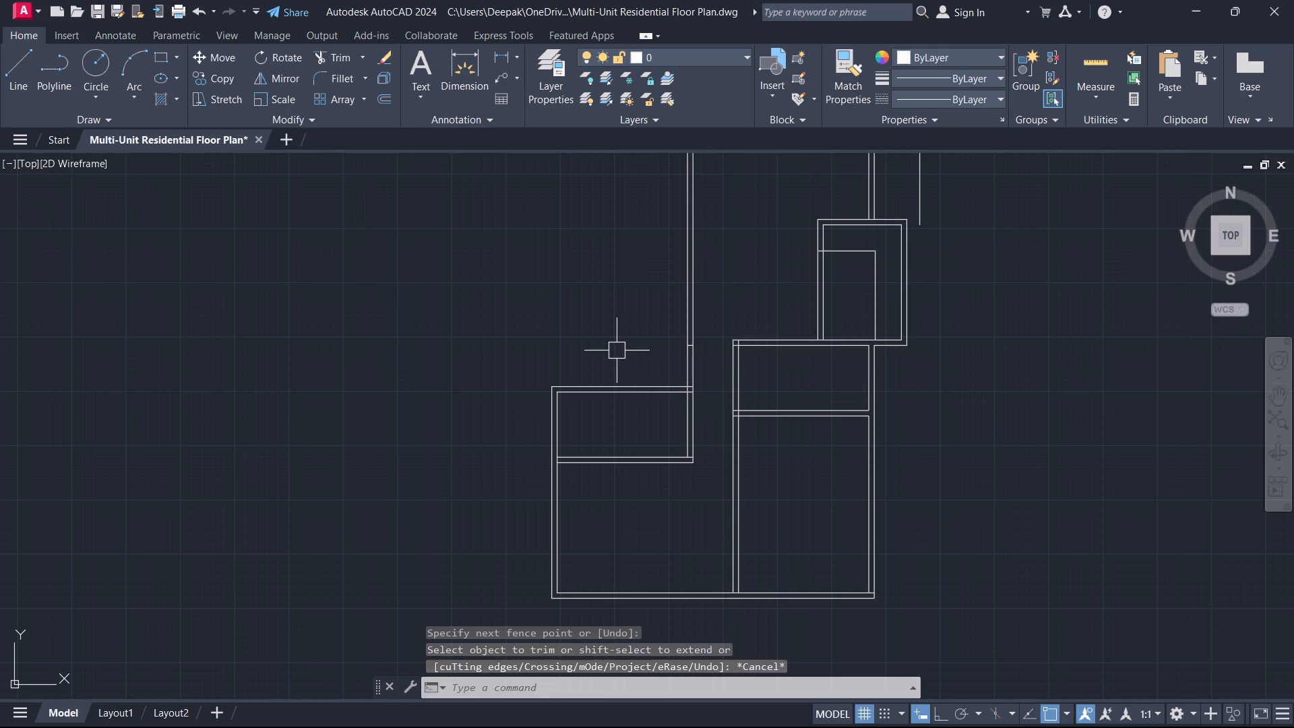
Offset the inner line of the small western room's east wall 2'6" to the west.
{"action": "type", "text": "O"}
{"action": "key", "text": "space"}
{"action": "type", "text": "2'6"}
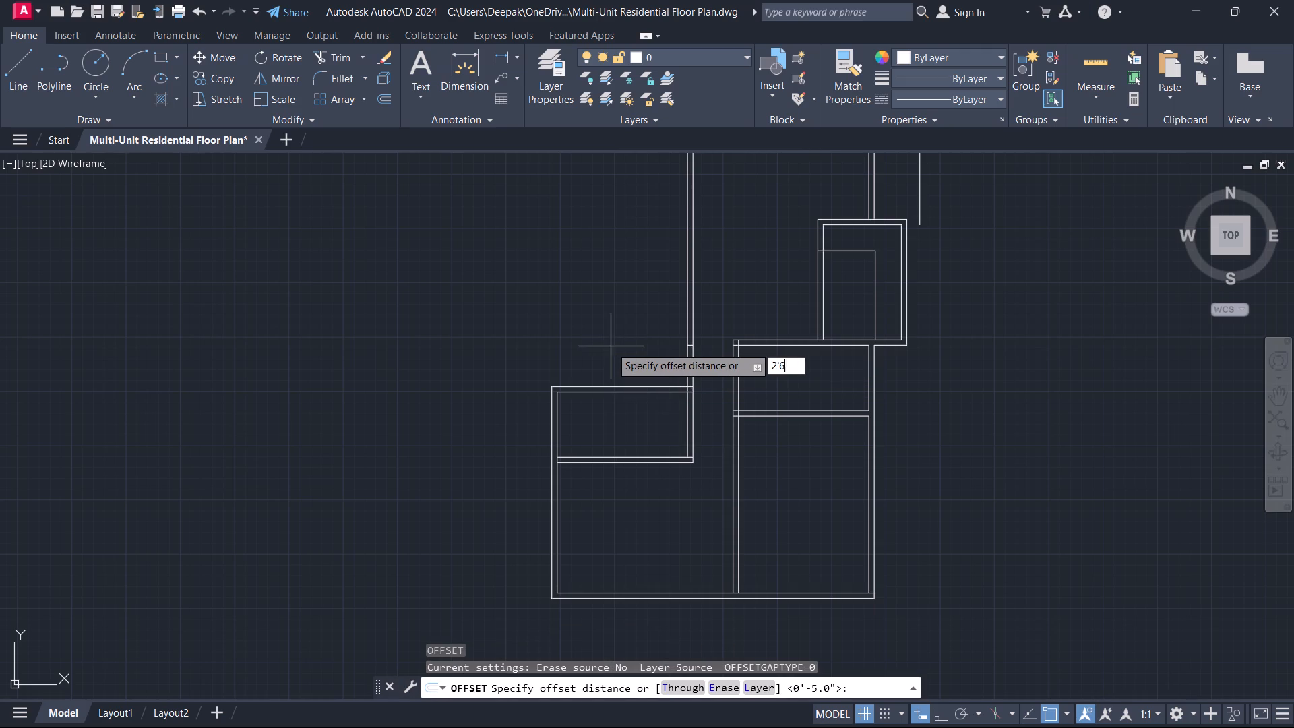
{"action": "key", "text": "Return"}
{"action": "scroll", "coordinate": [650, 439], "scroll_direction": "up", "scroll_amount": 3}
{"action": "left_click_drag", "start_coordinate": [776, 400], "coordinate": [764, 396]}
{"action": "left_click", "coordinate": [721, 392]}
{"action": "key", "text": "Escape"}
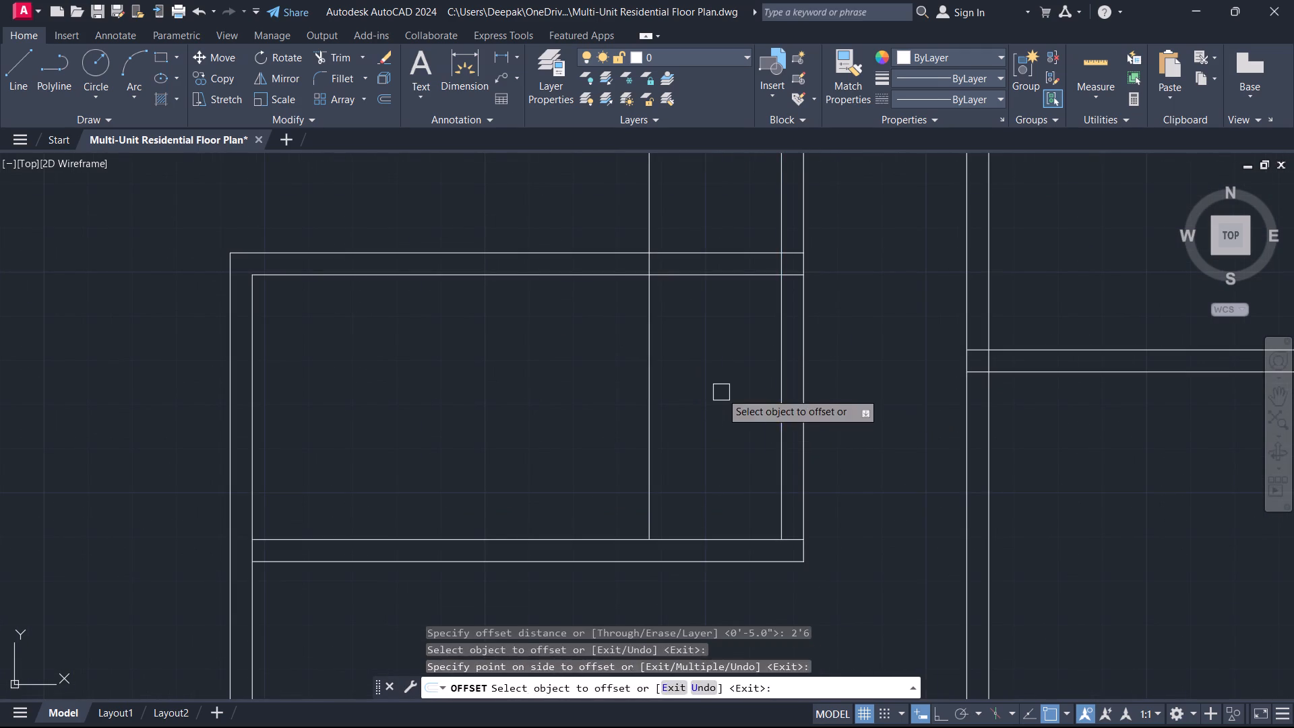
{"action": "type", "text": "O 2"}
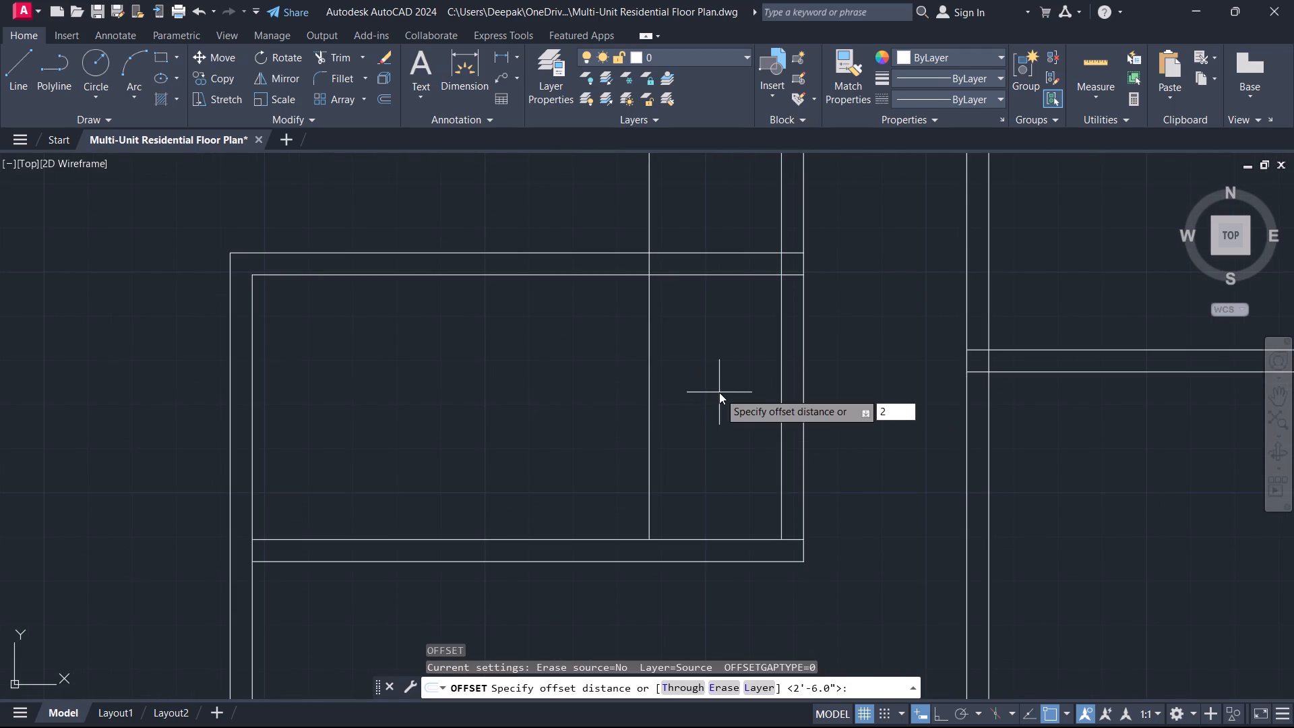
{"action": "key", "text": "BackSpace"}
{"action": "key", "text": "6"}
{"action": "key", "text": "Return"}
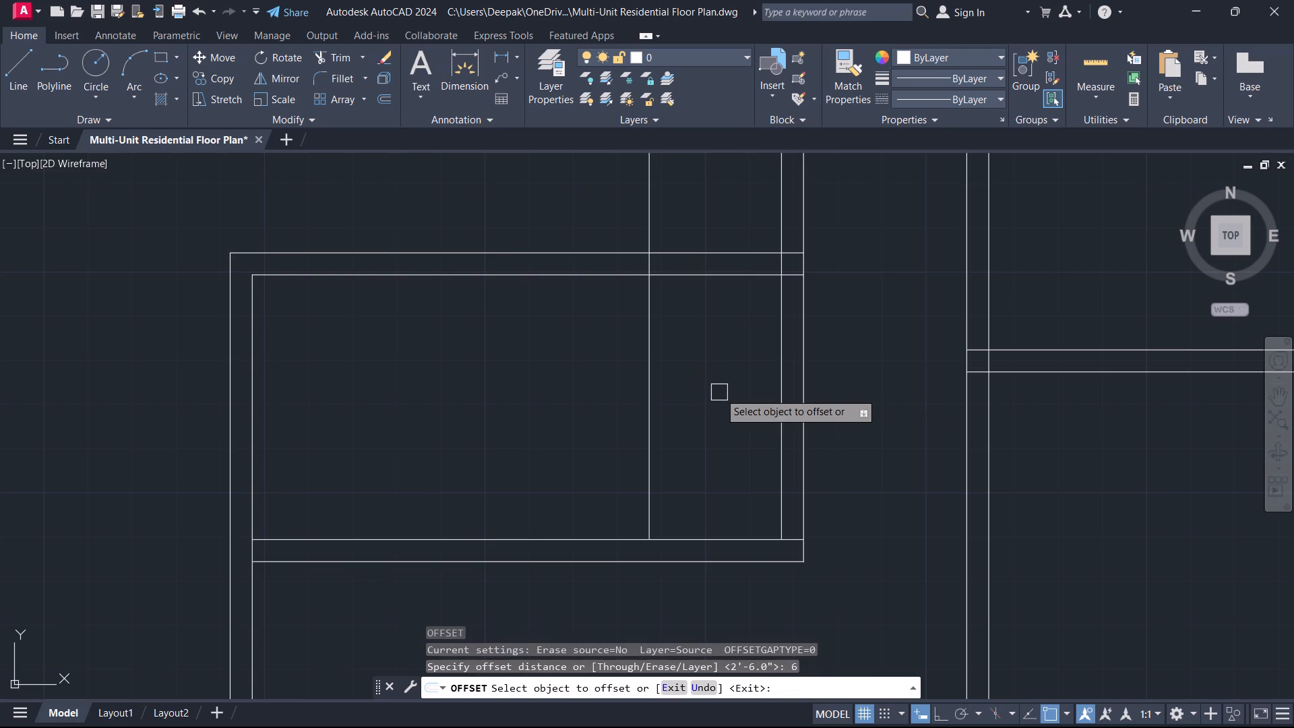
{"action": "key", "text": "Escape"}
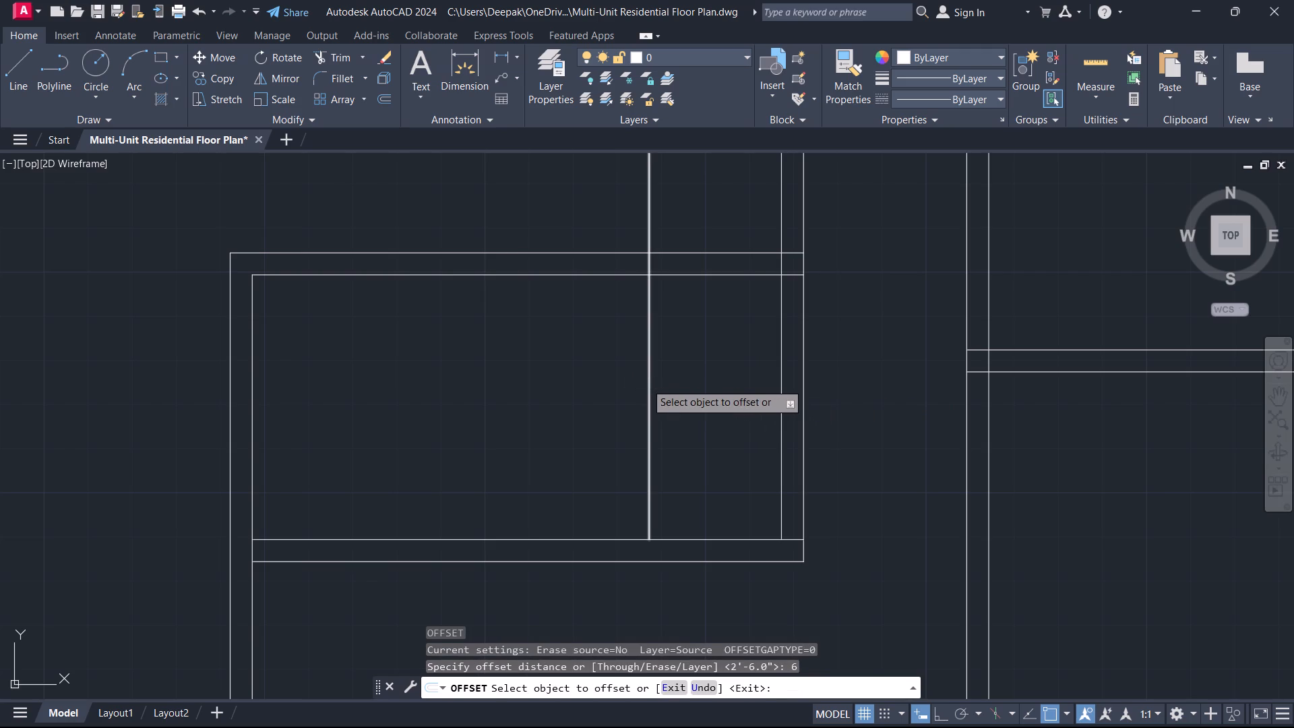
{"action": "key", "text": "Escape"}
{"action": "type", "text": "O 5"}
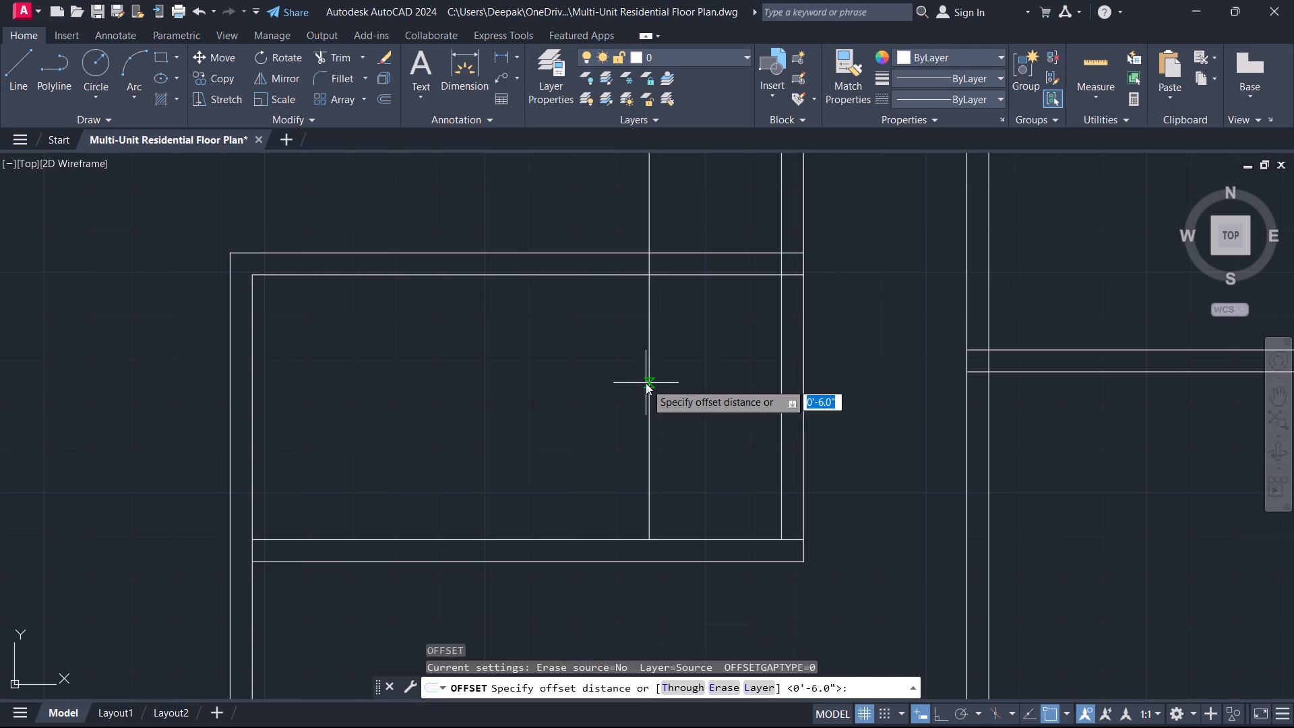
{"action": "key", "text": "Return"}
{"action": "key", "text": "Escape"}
Offset the new vertical partition line 5" to the west to give the partition its thickness.
{"action": "type", "text": "O"}
{"action": "key", "text": "space"}
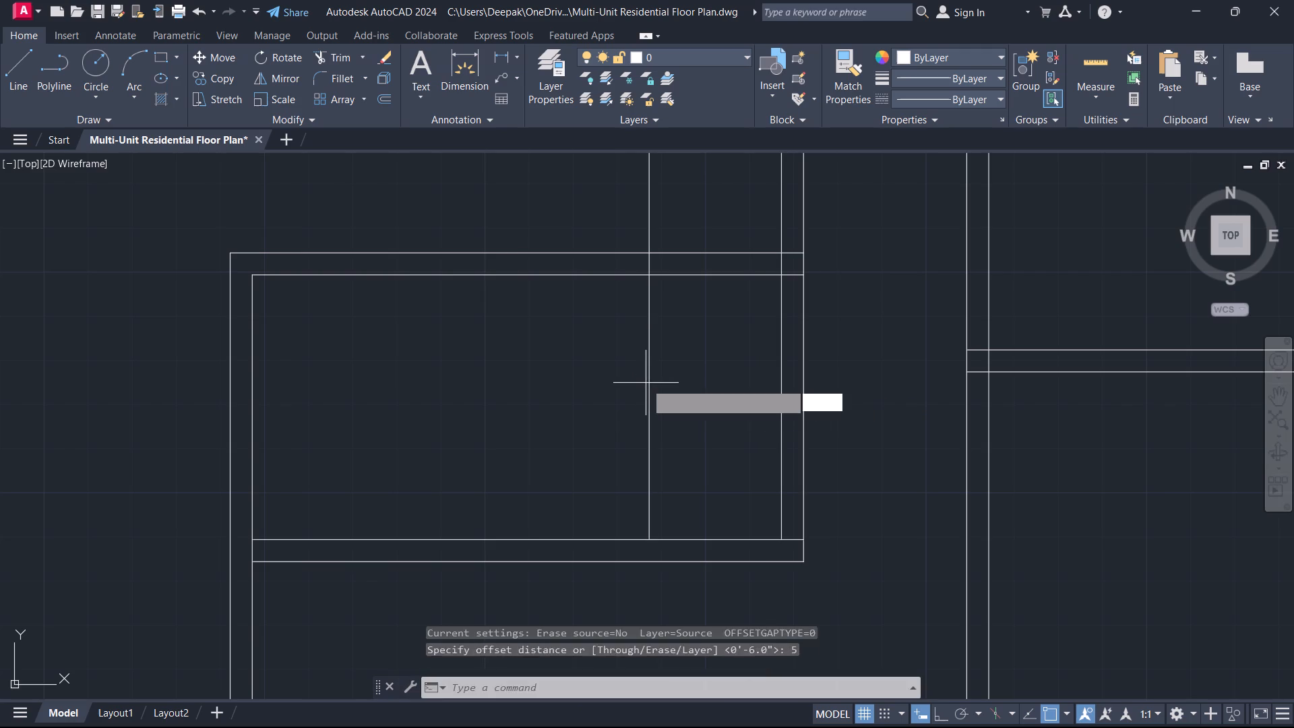
{"action": "key", "text": "5"}
{"action": "key", "text": "Return"}
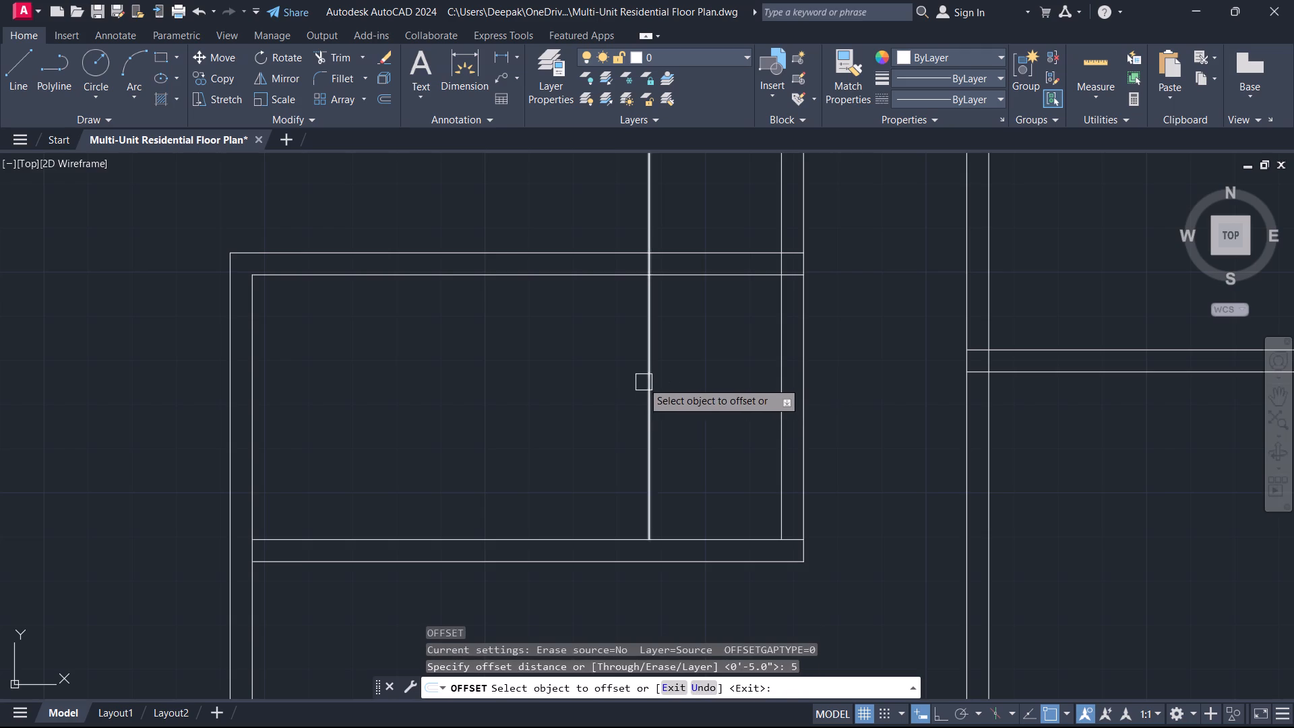
{"action": "left_click_drag", "start_coordinate": [649, 363], "coordinate": [613, 356]}
{"action": "left_click", "coordinate": [564, 351]}
{"action": "key", "text": "Escape"}
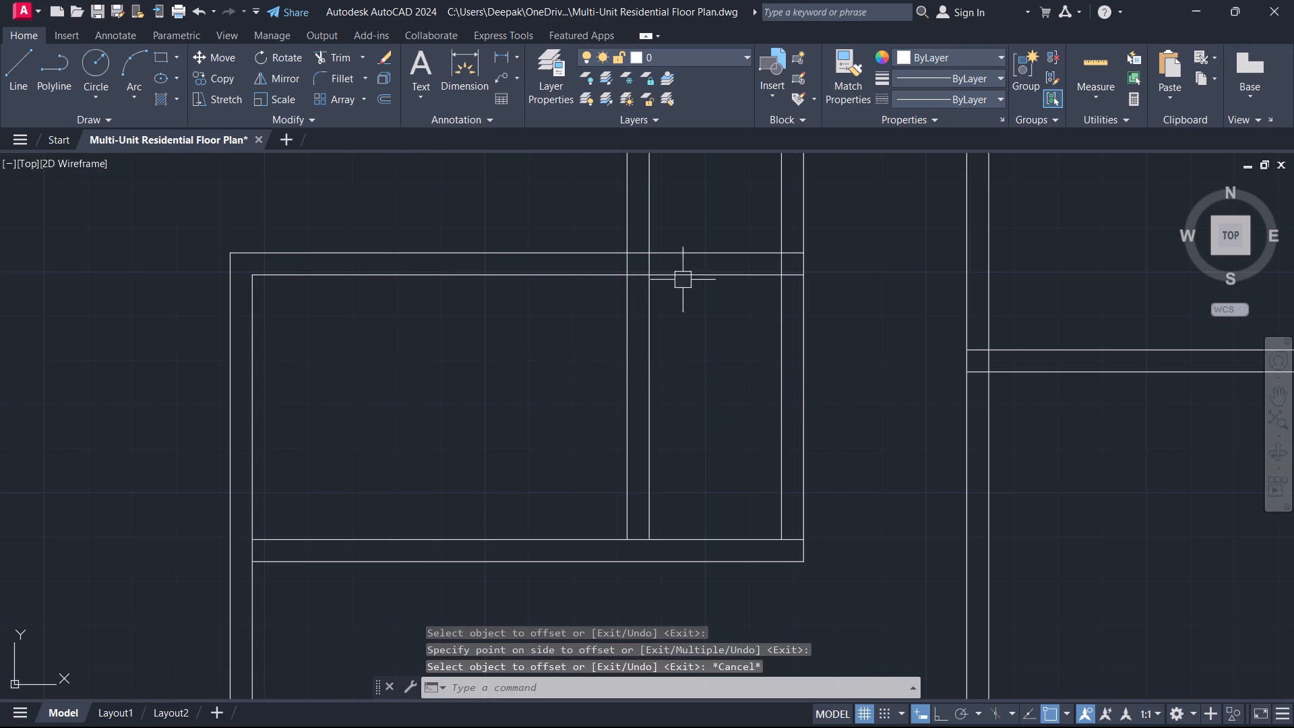
Trim the two partition lines where they cross the small room's north wall.
{"action": "type", "text": "TR"}
{"action": "key", "text": "space"}
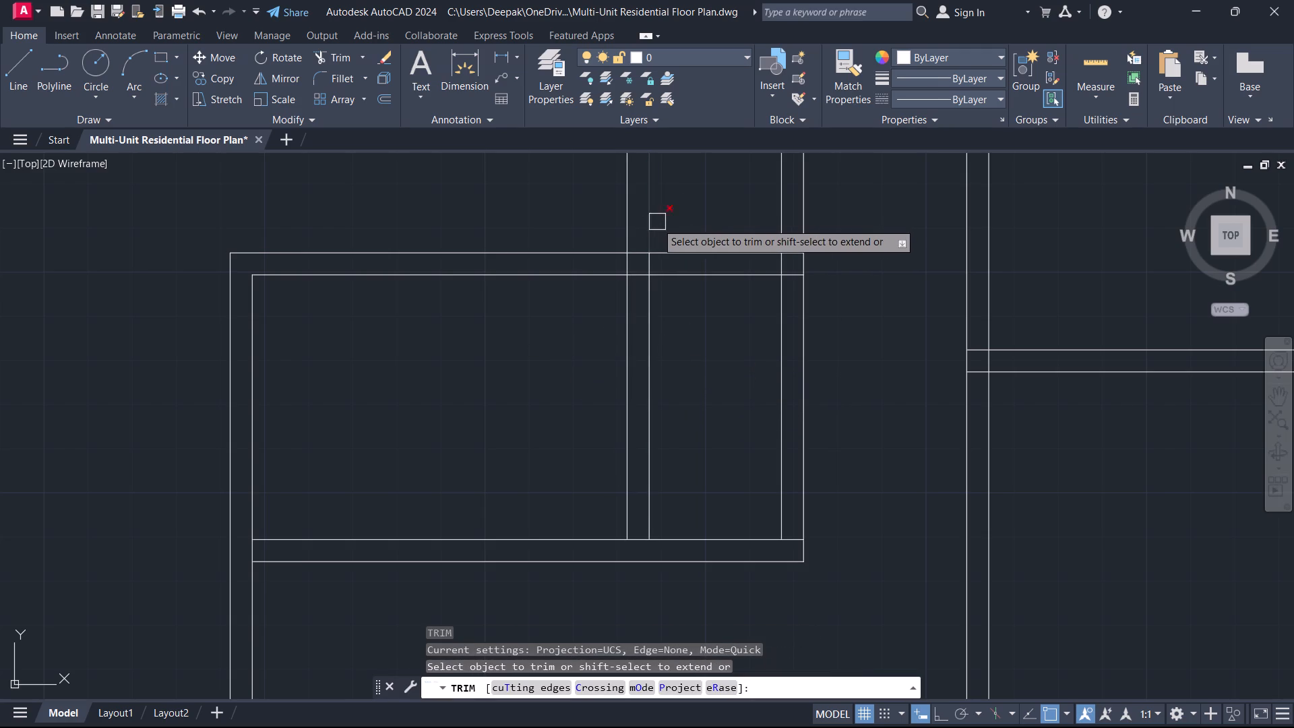
{"action": "scroll", "coordinate": [644, 221], "scroll_direction": "up", "scroll_amount": 3}
{"action": "left_click", "coordinate": [535, 396]}
{"action": "left_click", "coordinate": [808, 402]}
{"action": "key", "text": "Escape"}
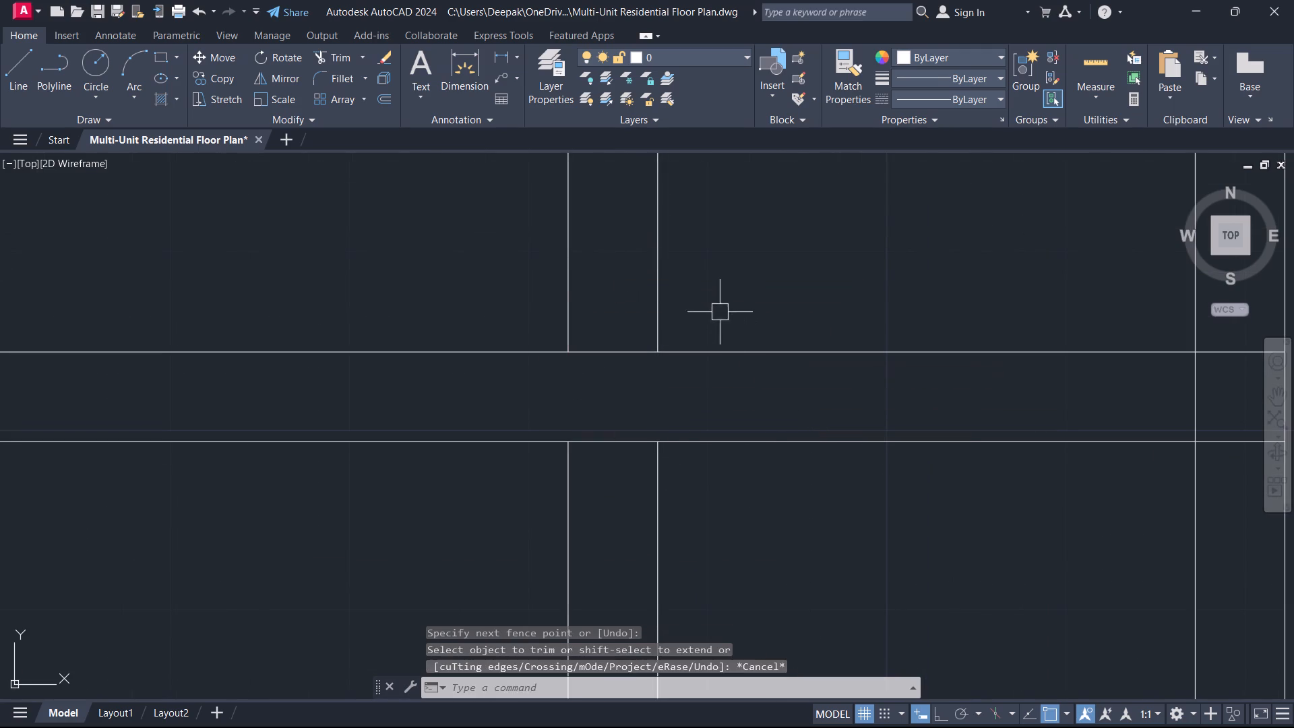
Delete the two leftover partition lines north of the small room's north wall.
{"action": "left_click_drag", "start_coordinate": [716, 286], "coordinate": [702, 282]}
{"action": "left_click", "coordinate": [440, 261]}
{"action": "scroll", "coordinate": [483, 284], "scroll_direction": "down", "scroll_amount": 3}
{"action": "middle_click_drag", "start_coordinate": [485, 286], "coordinate": [499, 418]}
{"action": "scroll", "coordinate": [499, 399], "scroll_direction": "down", "scroll_amount": 1}
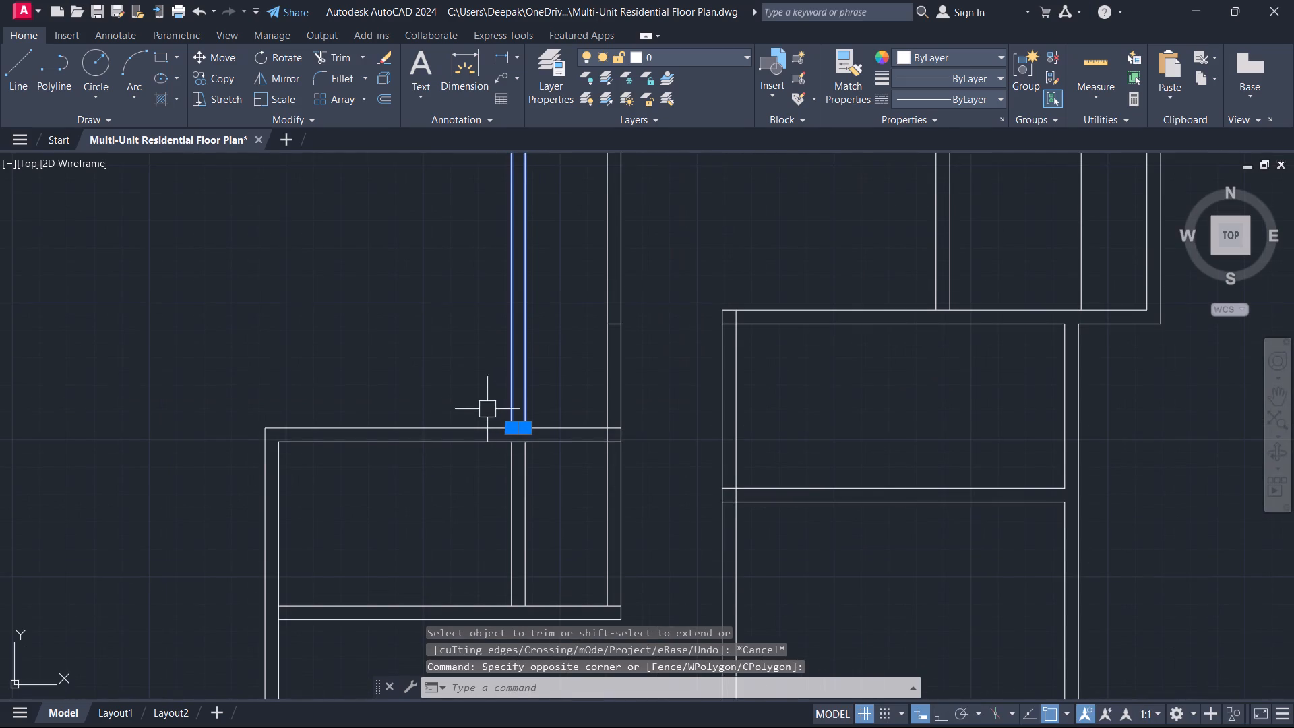
{"action": "key", "text": "Delete"}
Delete the short stray line across the long vertical wall north of the small room.
{"action": "scroll", "coordinate": [568, 360], "scroll_direction": "down", "scroll_amount": 2}
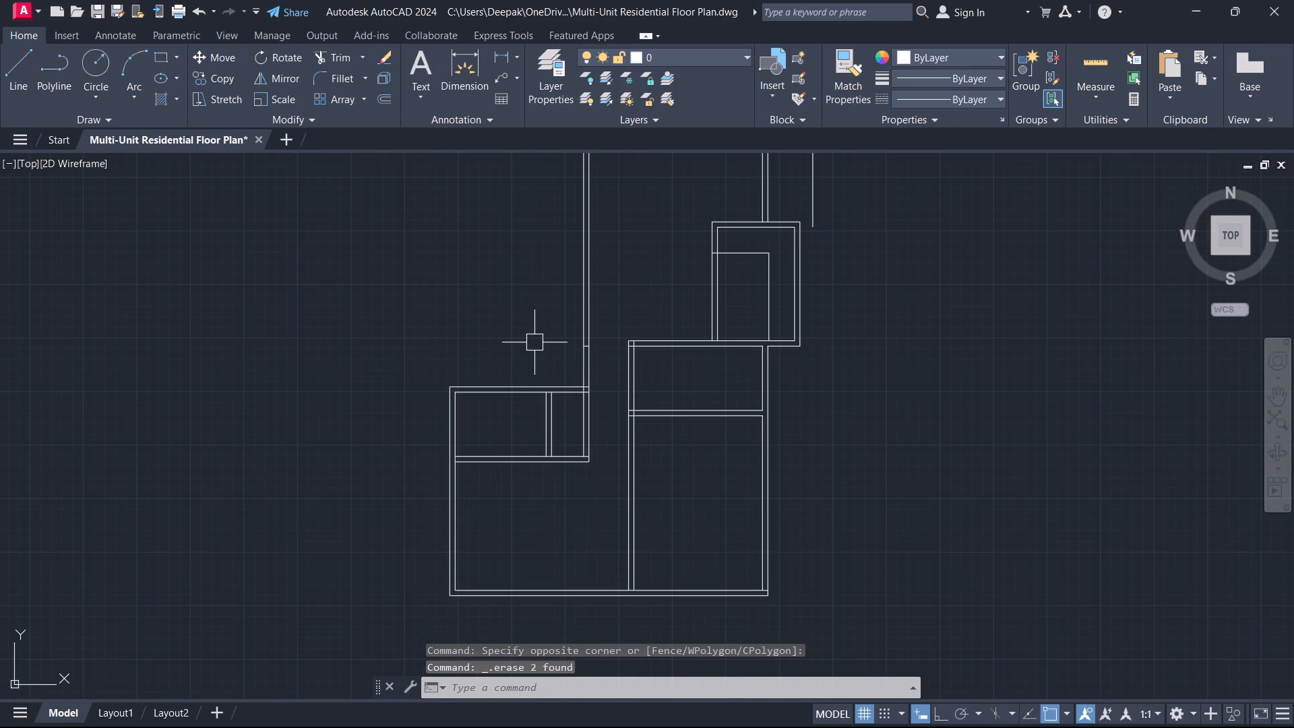
{"action": "left_click", "coordinate": [548, 311]}
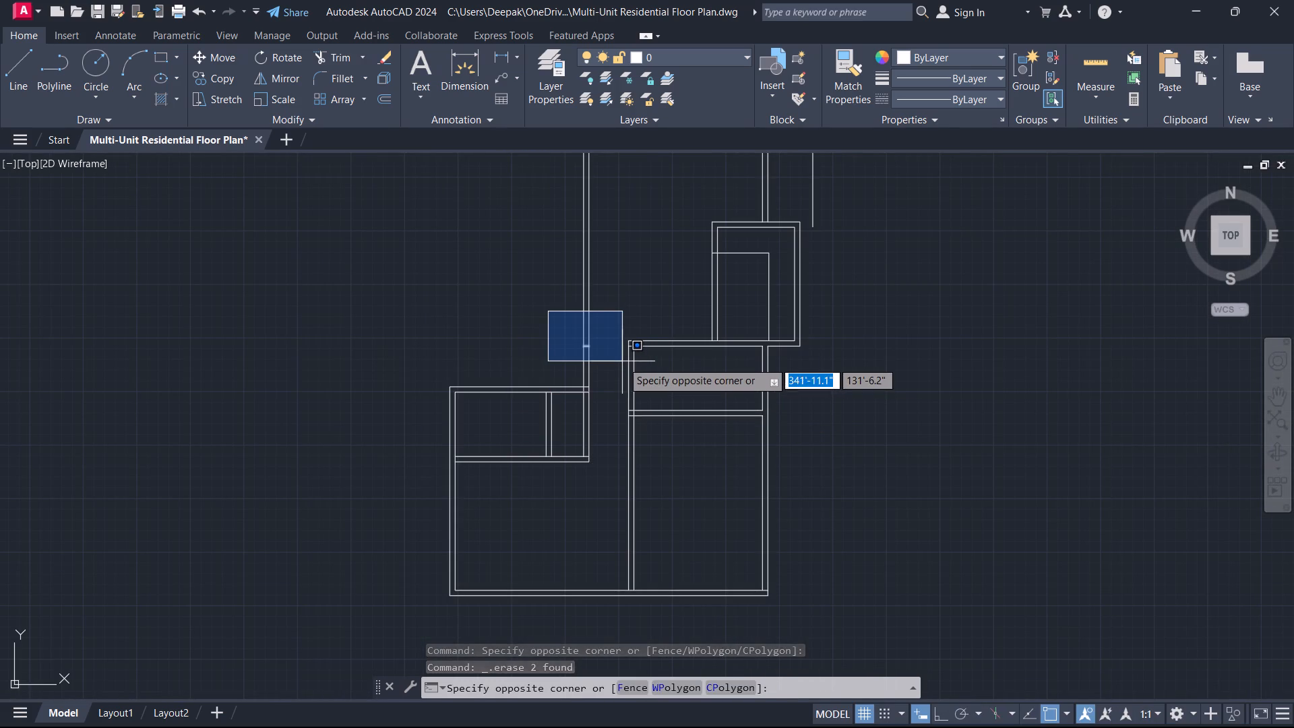
{"action": "left_click", "coordinate": [622, 361]}
{"action": "key", "text": "Delete"}
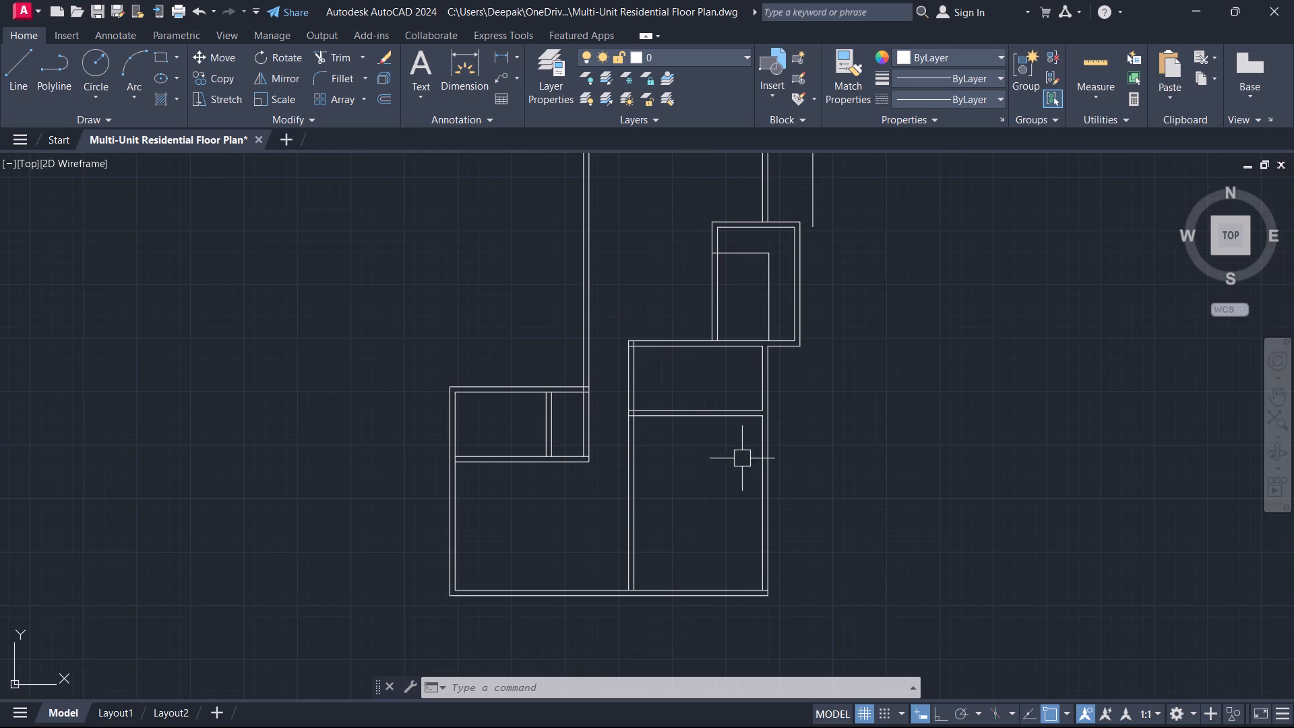
Offset the outer line of the small room's north wall 20'9" to the north.
{"action": "scroll", "coordinate": [572, 373], "scroll_direction": "down", "scroll_amount": 1}
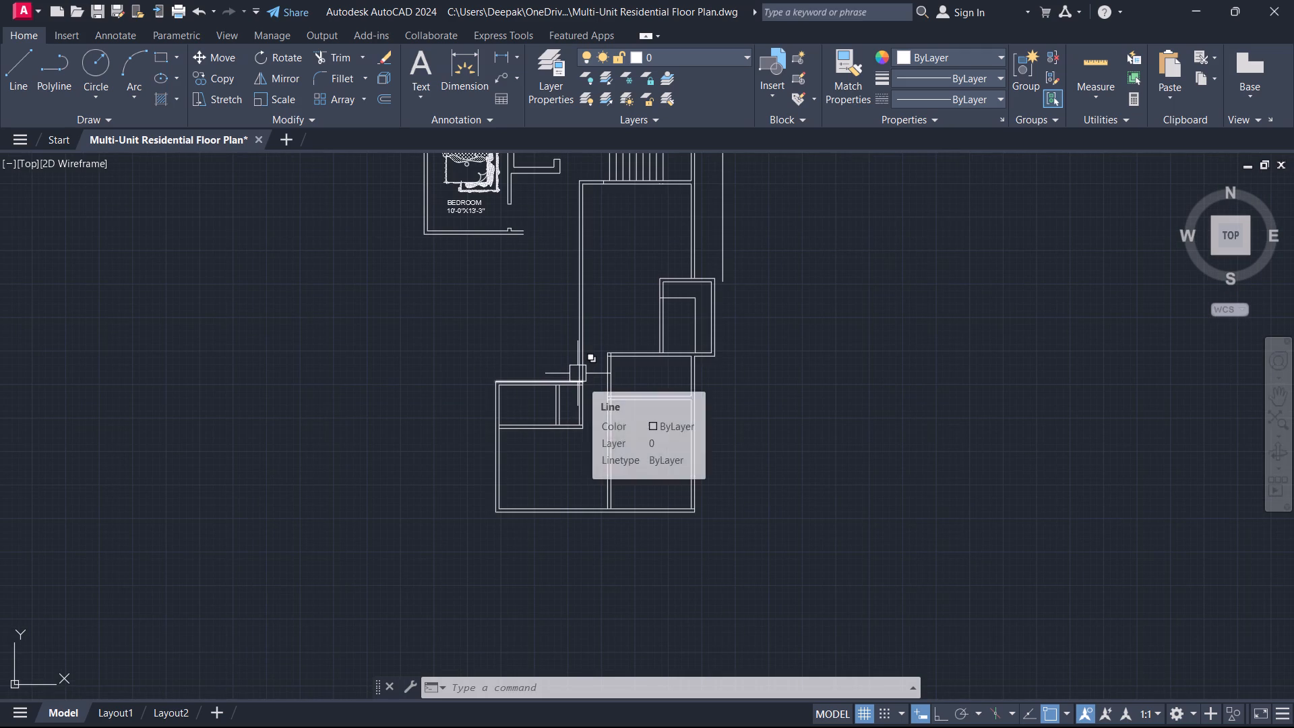
{"action": "middle_click_drag", "start_coordinate": [593, 296], "coordinate": [605, 380]}
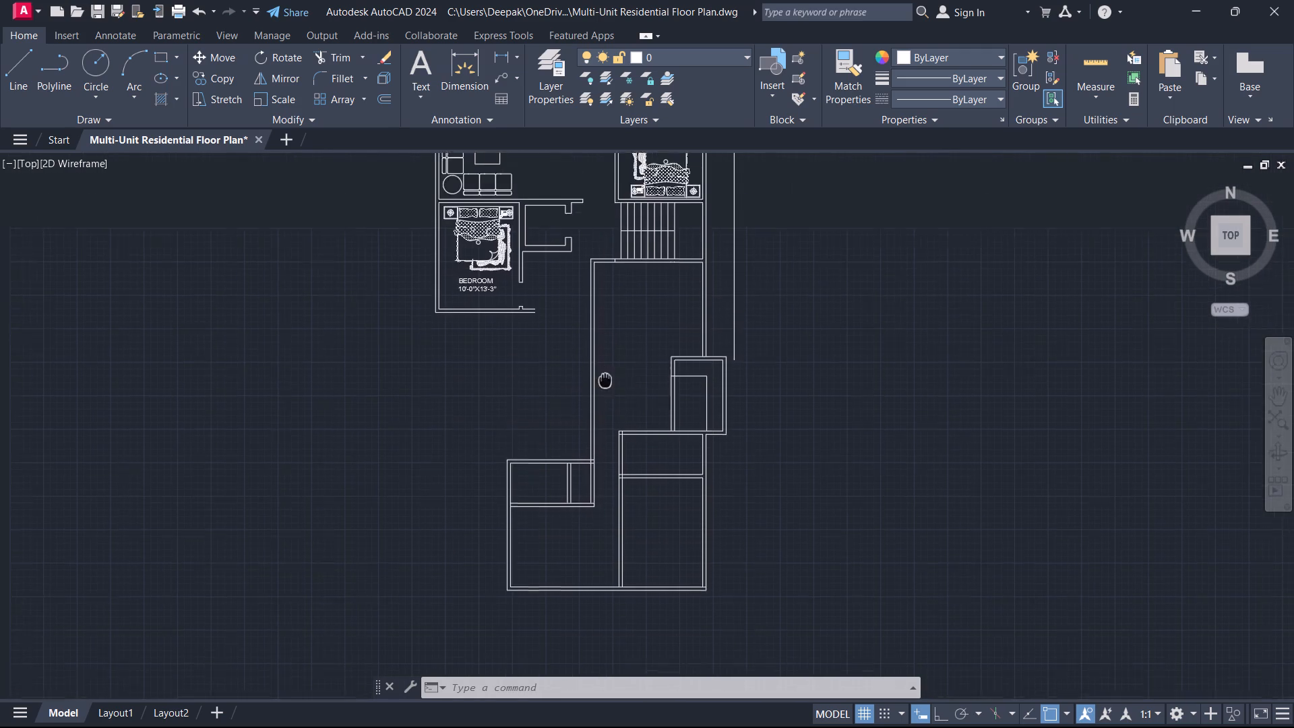
{"action": "middle_click_drag", "start_coordinate": [605, 380], "coordinate": [588, 464]}
{"action": "scroll", "coordinate": [588, 464], "scroll_direction": "up", "scroll_amount": 1}
{"action": "scroll", "coordinate": [572, 291], "scroll_direction": "up", "scroll_amount": 1}
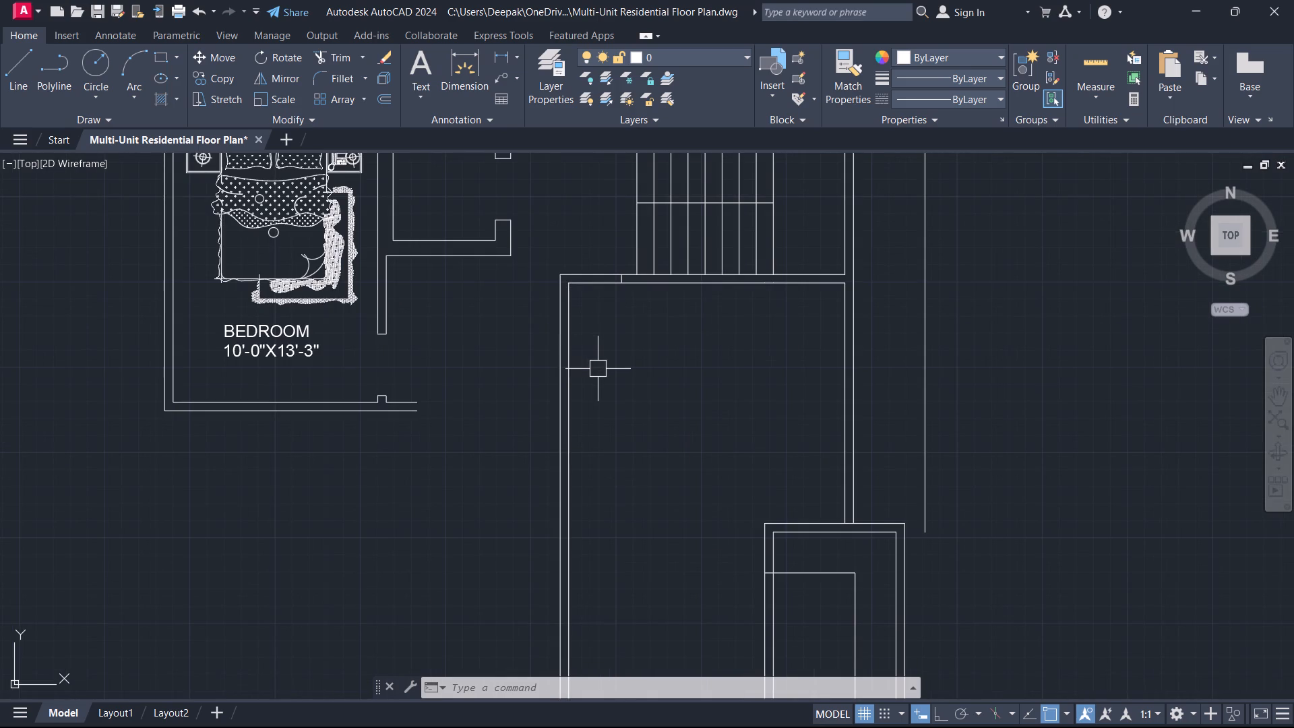
{"action": "scroll", "coordinate": [599, 369], "scroll_direction": "up", "scroll_amount": 2}
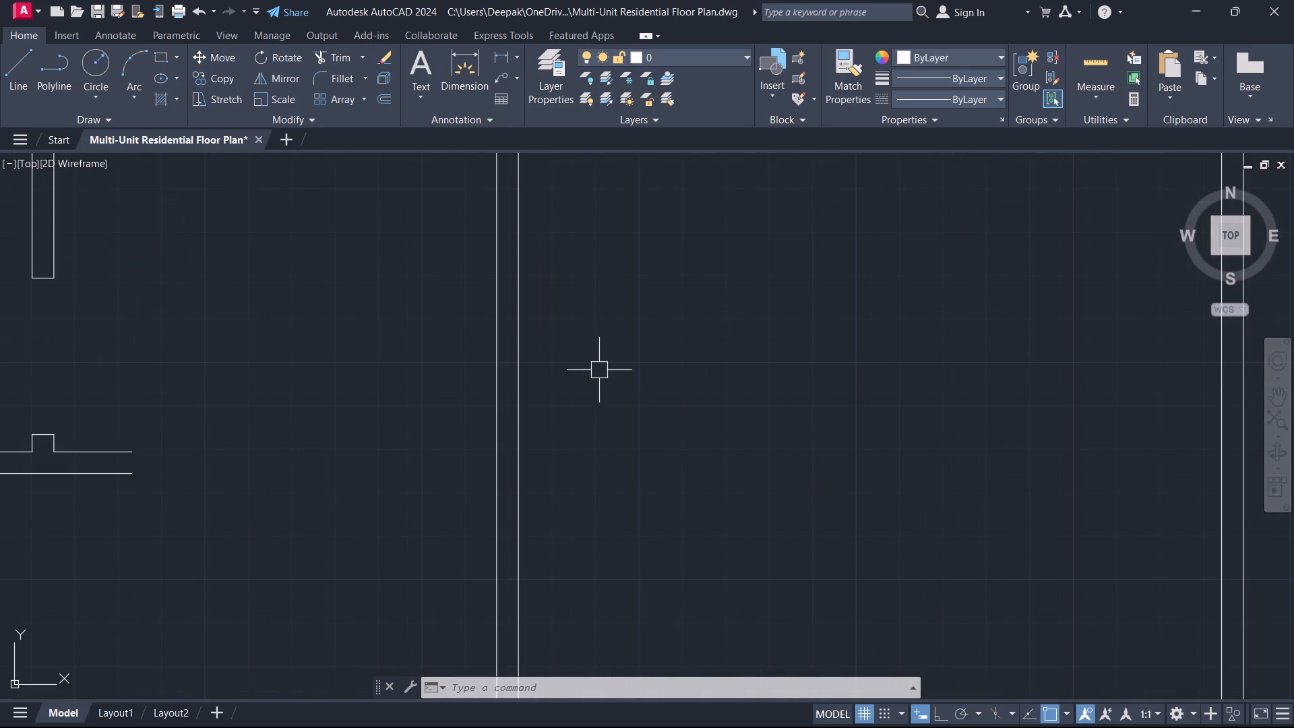
{"action": "key", "text": "o"}
{"action": "key", "text": "space"}
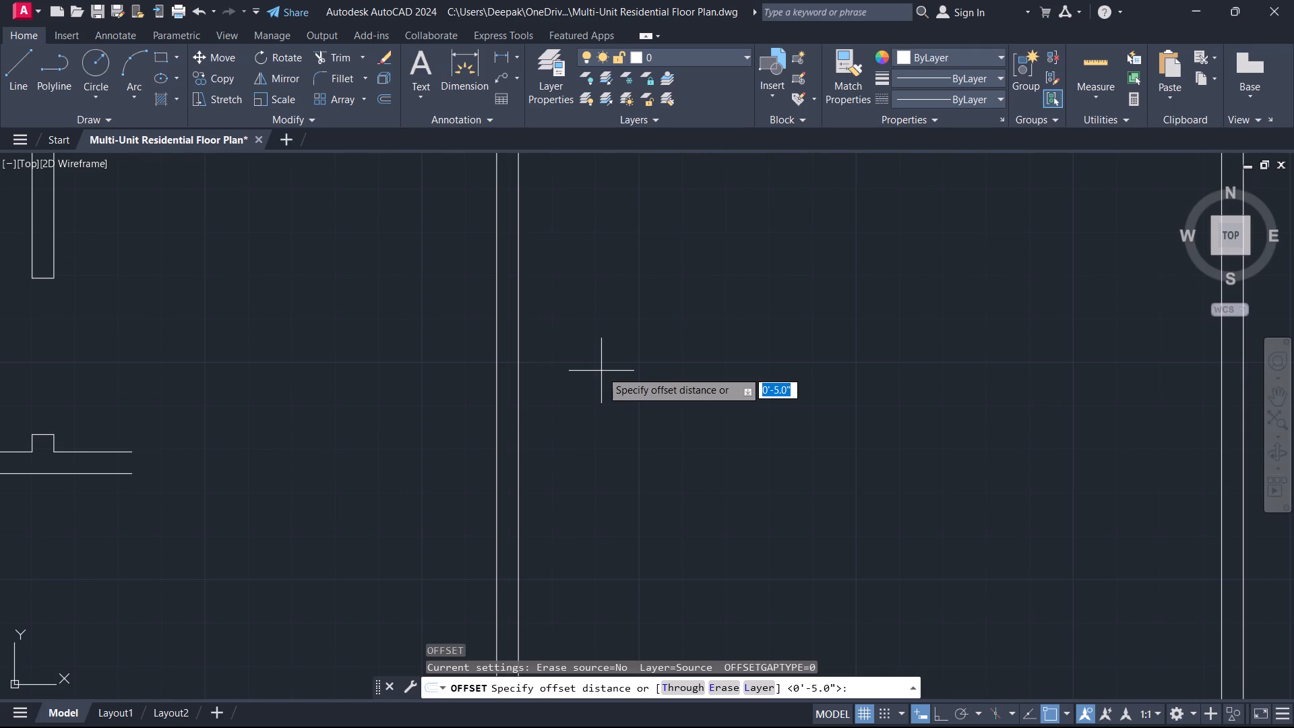
{"action": "key", "text": "Escape"}
{"action": "type", "text": "O 2"}
{"action": "type", "text": "0'9"}
{"action": "key", "text": "Return"}
{"action": "scroll", "coordinate": [601, 371], "scroll_direction": "down", "scroll_amount": 2}
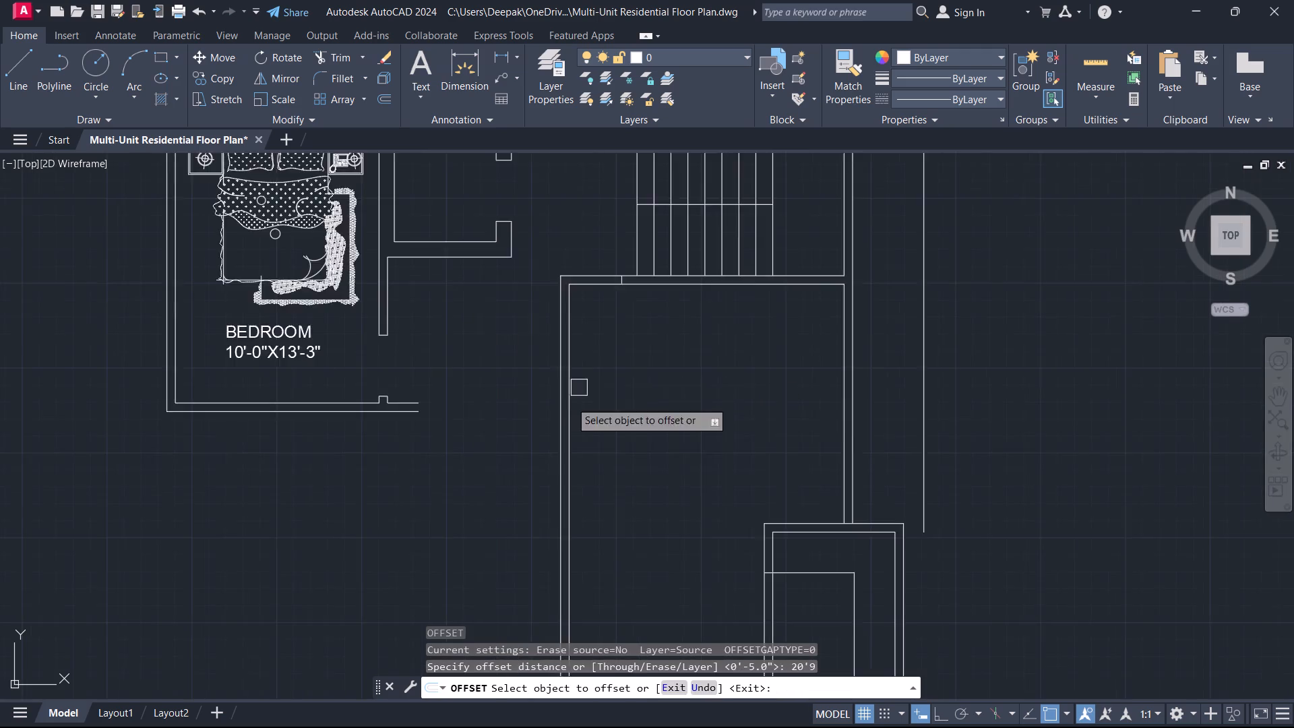
{"action": "scroll", "coordinate": [567, 405], "scroll_direction": "down", "scroll_amount": 2}
{"action": "scroll", "coordinate": [538, 558], "scroll_direction": "up", "scroll_amount": 4}
{"action": "left_click", "coordinate": [505, 563]}
{"action": "left_click", "coordinate": [501, 489]}
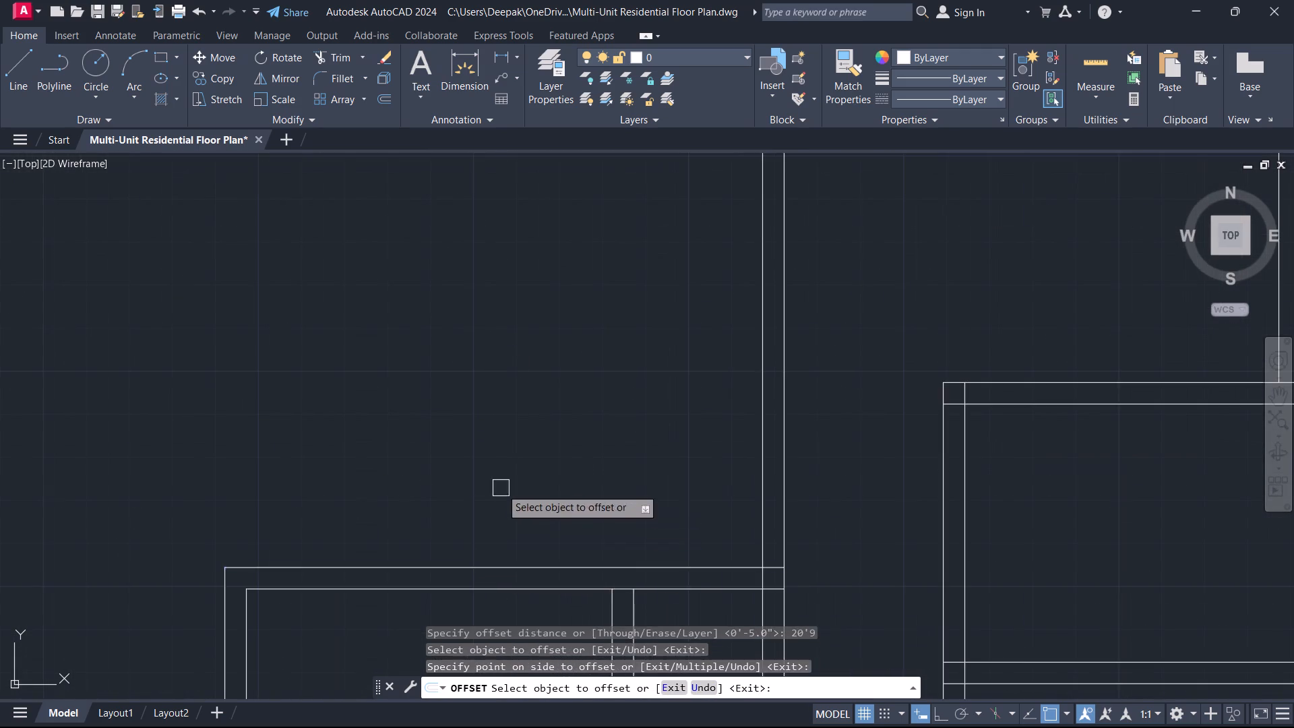
{"action": "scroll", "coordinate": [518, 461], "scroll_direction": "down", "scroll_amount": 2}
{"action": "scroll", "coordinate": [520, 458], "scroll_direction": "up", "scroll_amount": 1}
{"action": "scroll", "coordinate": [522, 453], "scroll_direction": "down", "scroll_amount": 2}
{"action": "middle_click_drag", "start_coordinate": [522, 453], "coordinate": [550, 560]}
{"action": "scroll", "coordinate": [552, 415], "scroll_direction": "up", "scroll_amount": 1}
{"action": "middle_click_drag", "start_coordinate": [547, 400], "coordinate": [555, 450]}
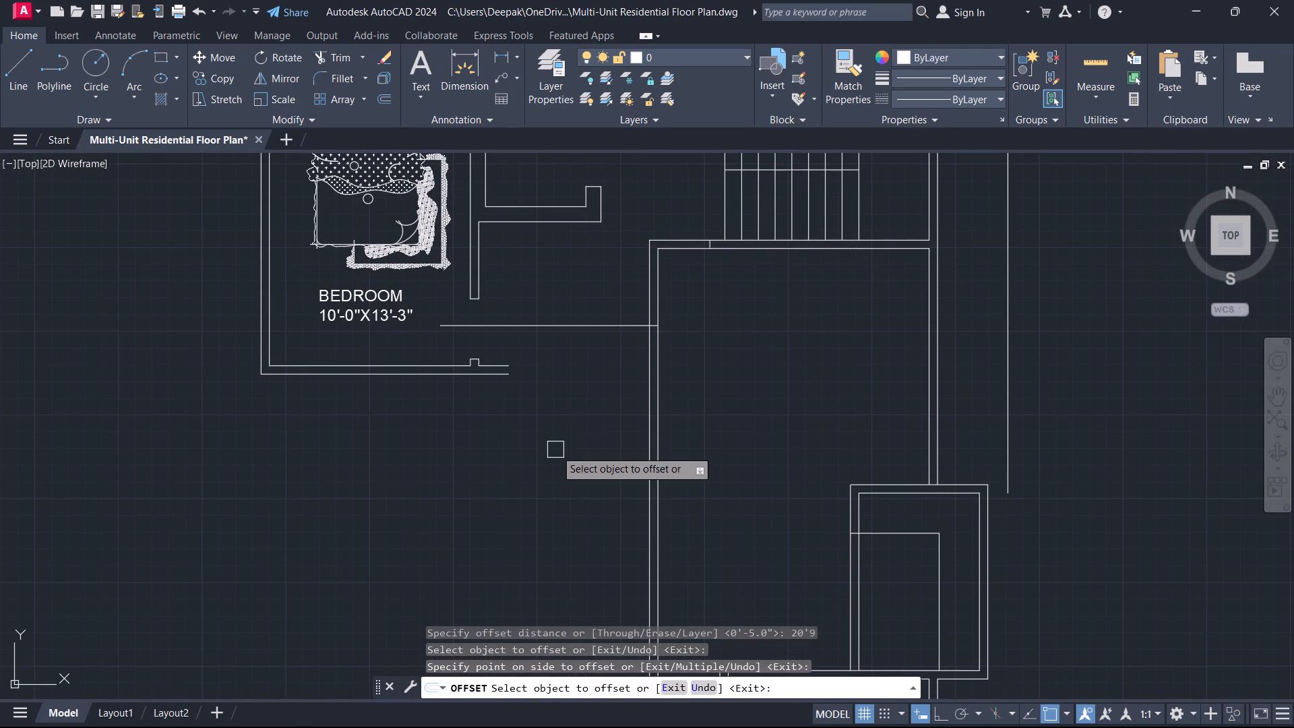
{"action": "key", "text": "Escape"}
Offset the new horizontal line near the bedroom 5" to the north to form a wall.
{"action": "key", "text": "o"}
{"action": "key", "text": "space"}
{"action": "key", "text": "5"}
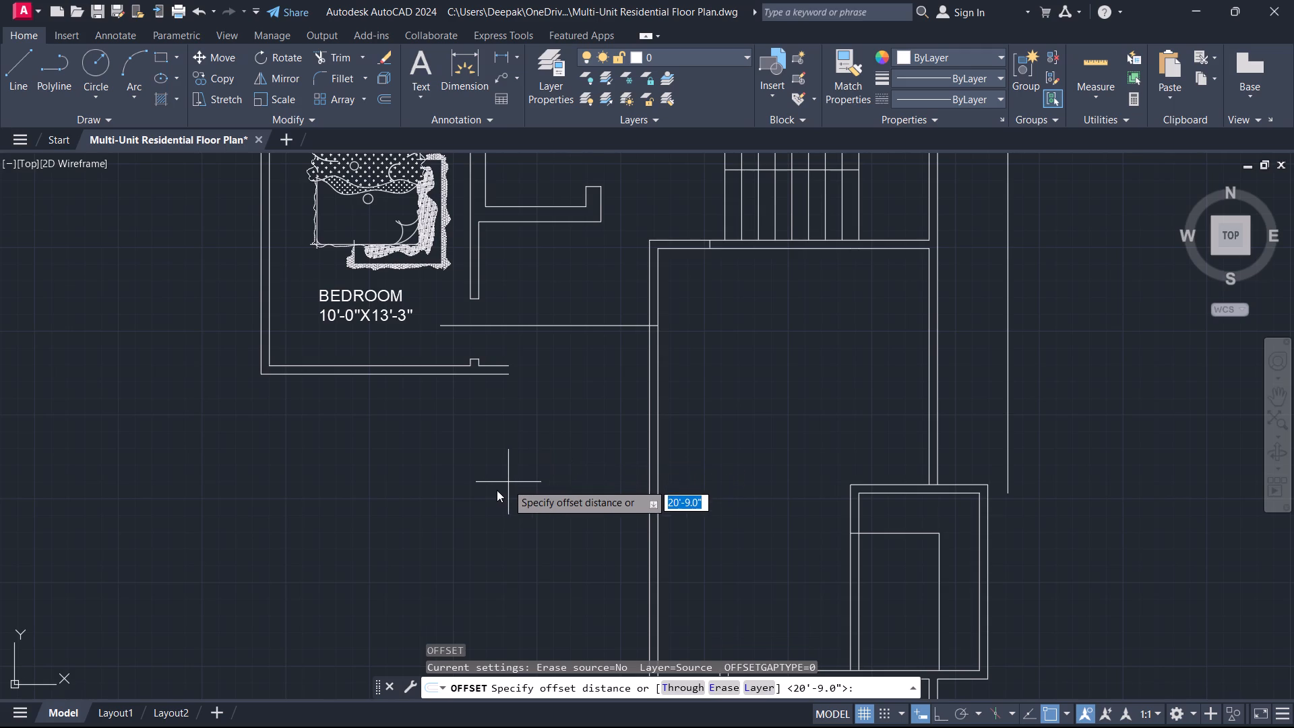
{"action": "key", "text": "Return"}
{"action": "left_click", "coordinate": [596, 325]}
{"action": "left_click", "coordinate": [596, 304]}
{"action": "key", "text": "Escape"}
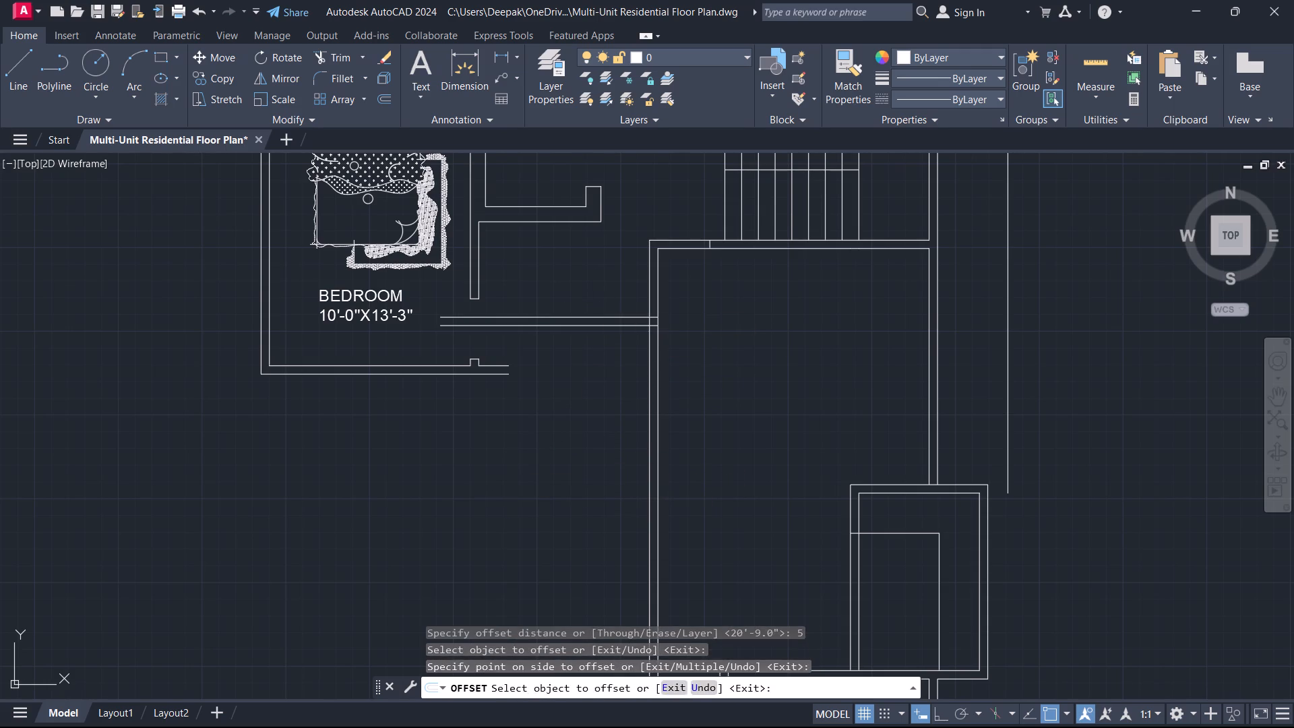
Trim the long vertical wall above the new horizontal wall and the leftover western stub of the wall below the staircase.
{"action": "middle_click_drag", "start_coordinate": [590, 344], "coordinate": [575, 410]}
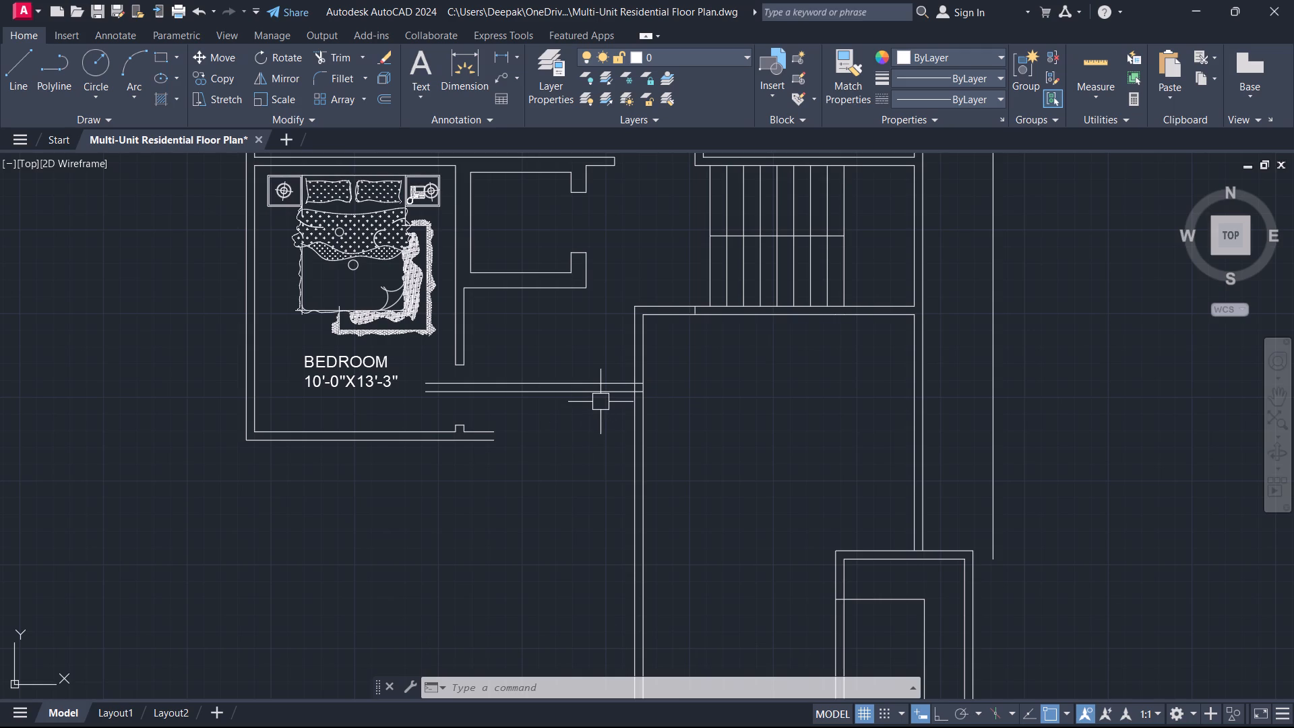
{"action": "scroll", "coordinate": [629, 344], "scroll_direction": "up", "scroll_amount": 1}
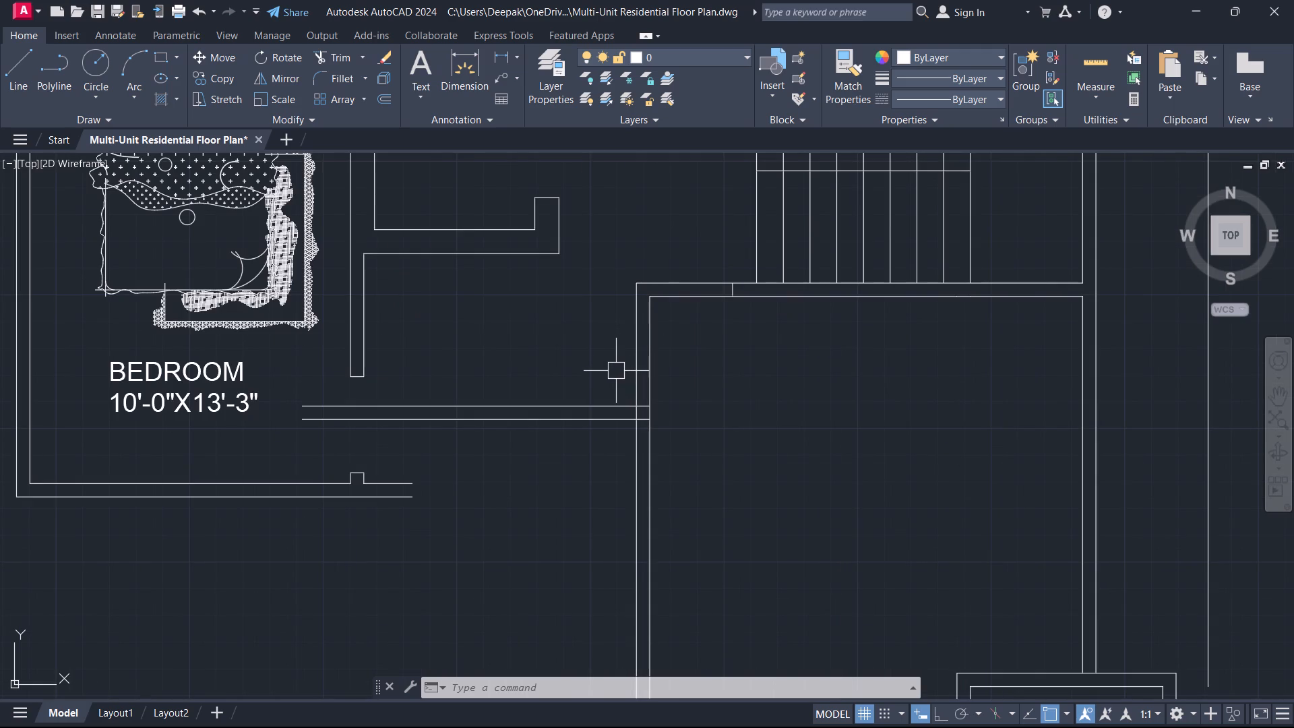
{"action": "type", "text": "TR"}
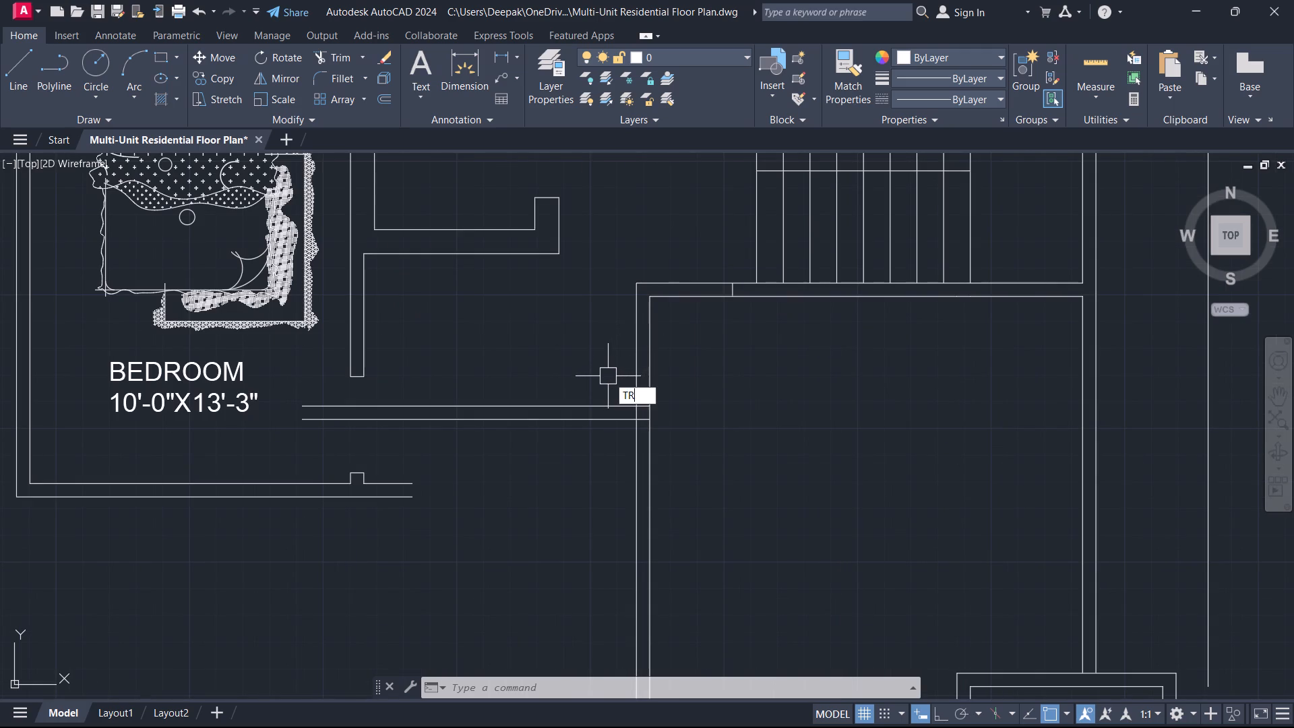
{"action": "key", "text": "space"}
{"action": "left_click", "coordinate": [603, 369]}
{"action": "left_click", "coordinate": [737, 359]}
{"action": "left_click_drag", "start_coordinate": [694, 325], "coordinate": [691, 314]}
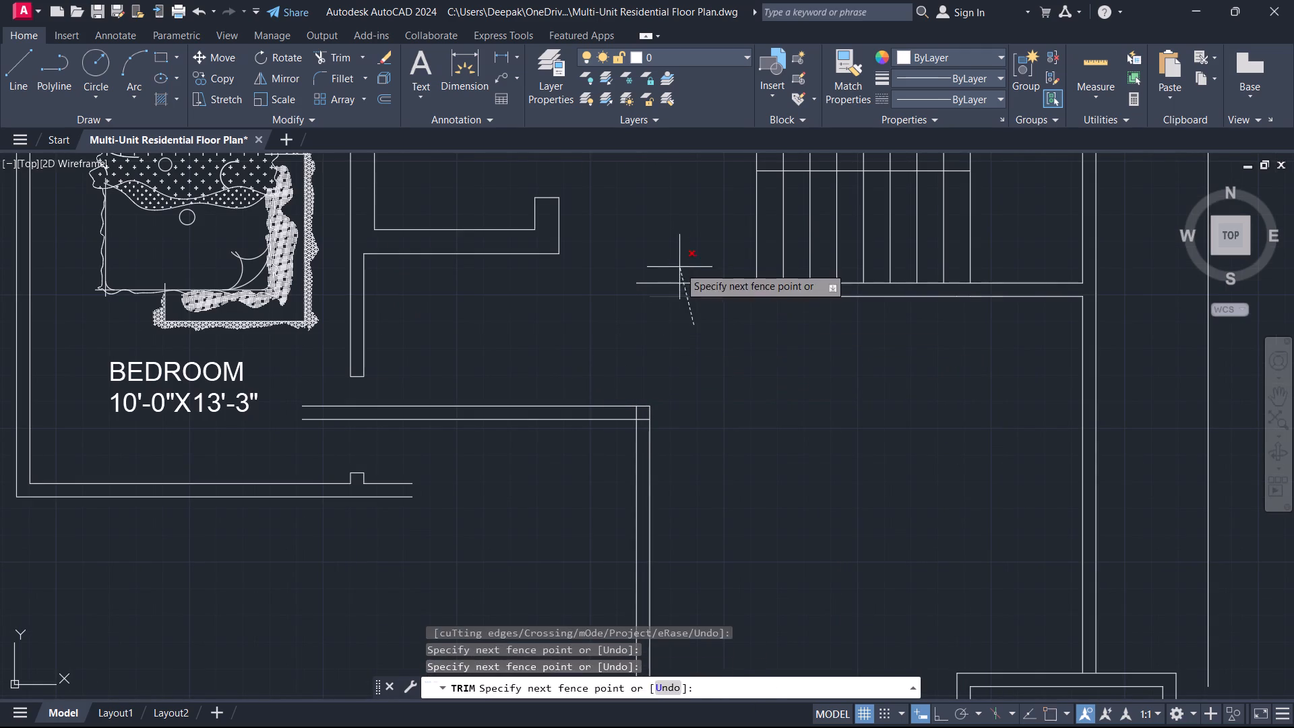
{"action": "left_click", "coordinate": [679, 266]}
{"action": "key", "text": "Escape"}
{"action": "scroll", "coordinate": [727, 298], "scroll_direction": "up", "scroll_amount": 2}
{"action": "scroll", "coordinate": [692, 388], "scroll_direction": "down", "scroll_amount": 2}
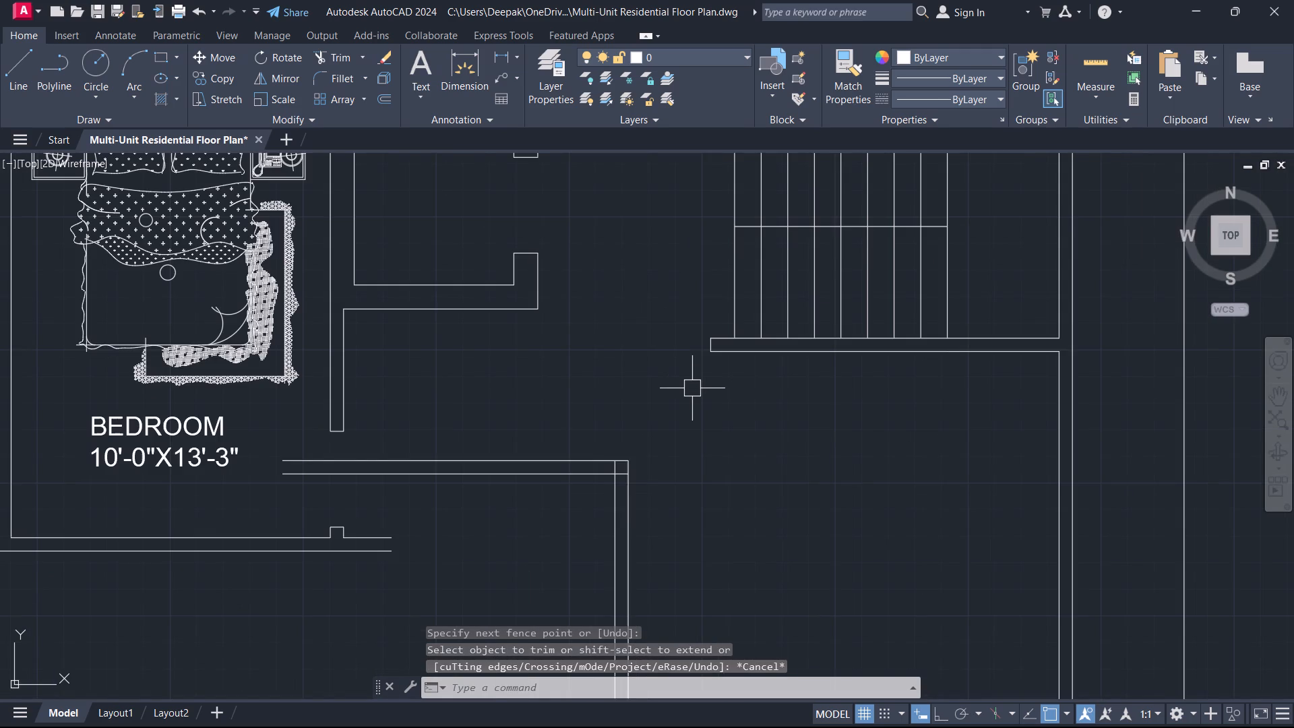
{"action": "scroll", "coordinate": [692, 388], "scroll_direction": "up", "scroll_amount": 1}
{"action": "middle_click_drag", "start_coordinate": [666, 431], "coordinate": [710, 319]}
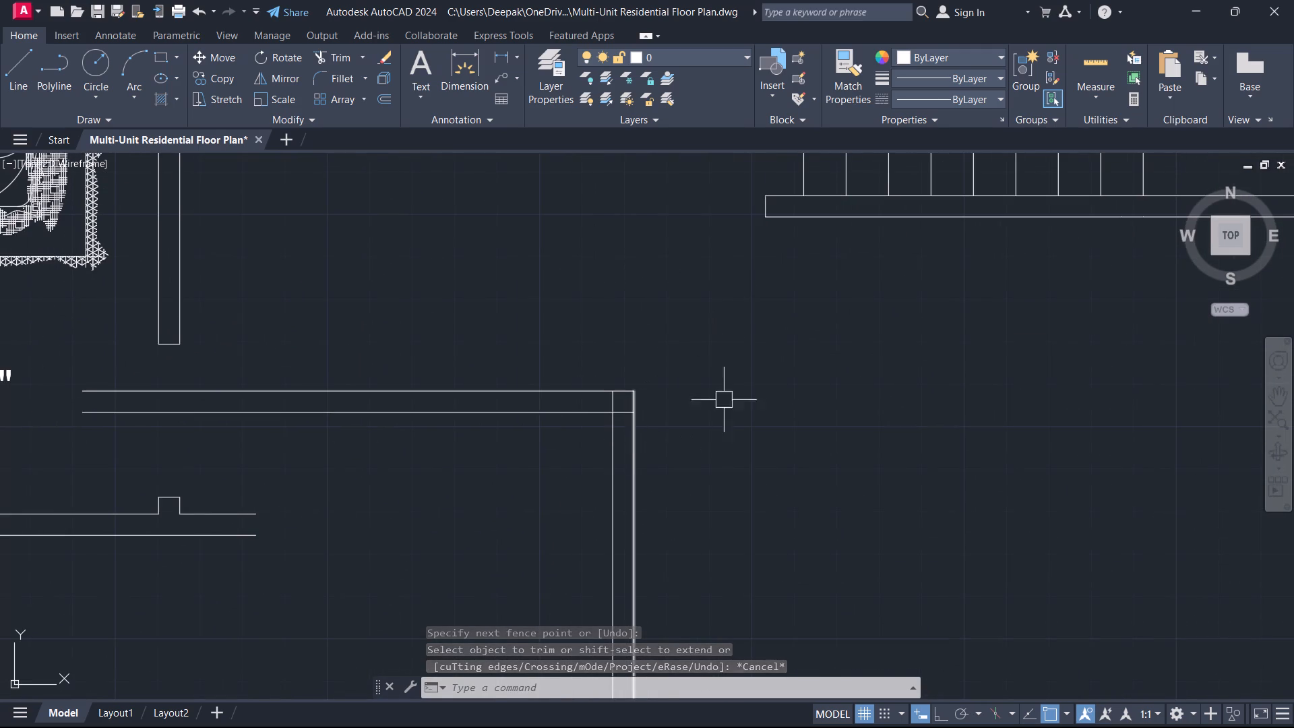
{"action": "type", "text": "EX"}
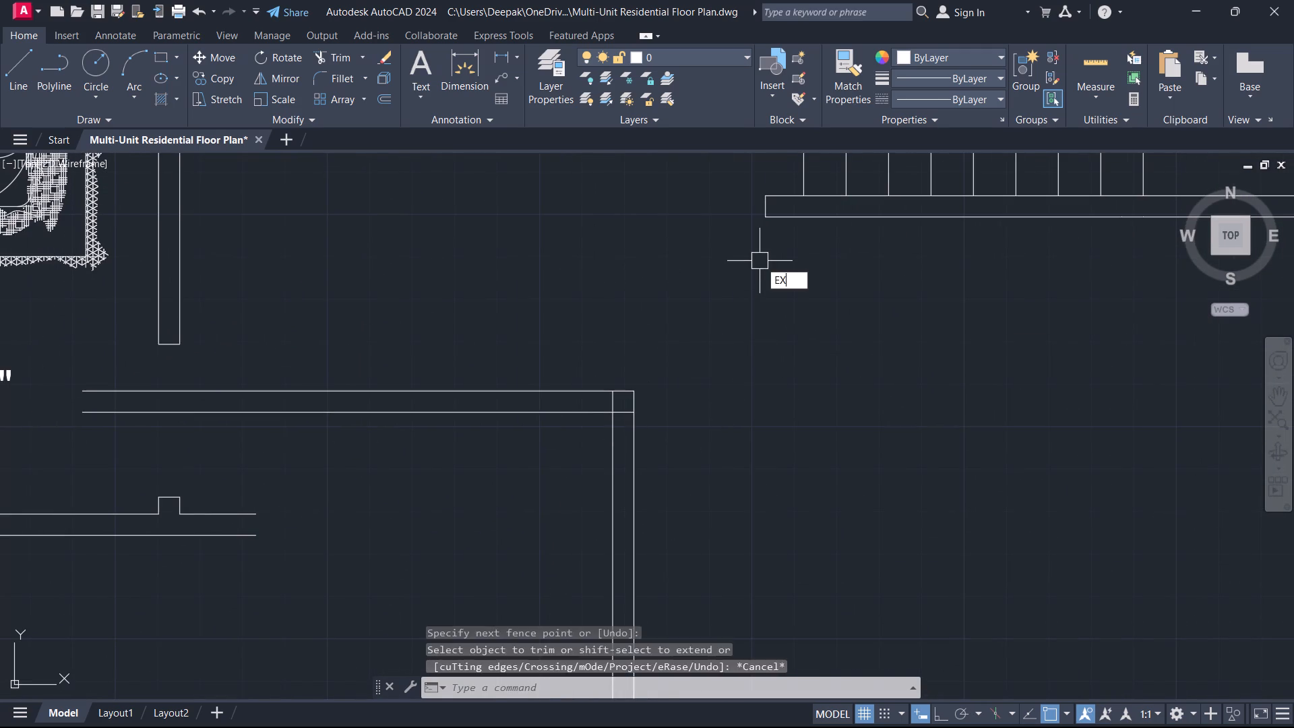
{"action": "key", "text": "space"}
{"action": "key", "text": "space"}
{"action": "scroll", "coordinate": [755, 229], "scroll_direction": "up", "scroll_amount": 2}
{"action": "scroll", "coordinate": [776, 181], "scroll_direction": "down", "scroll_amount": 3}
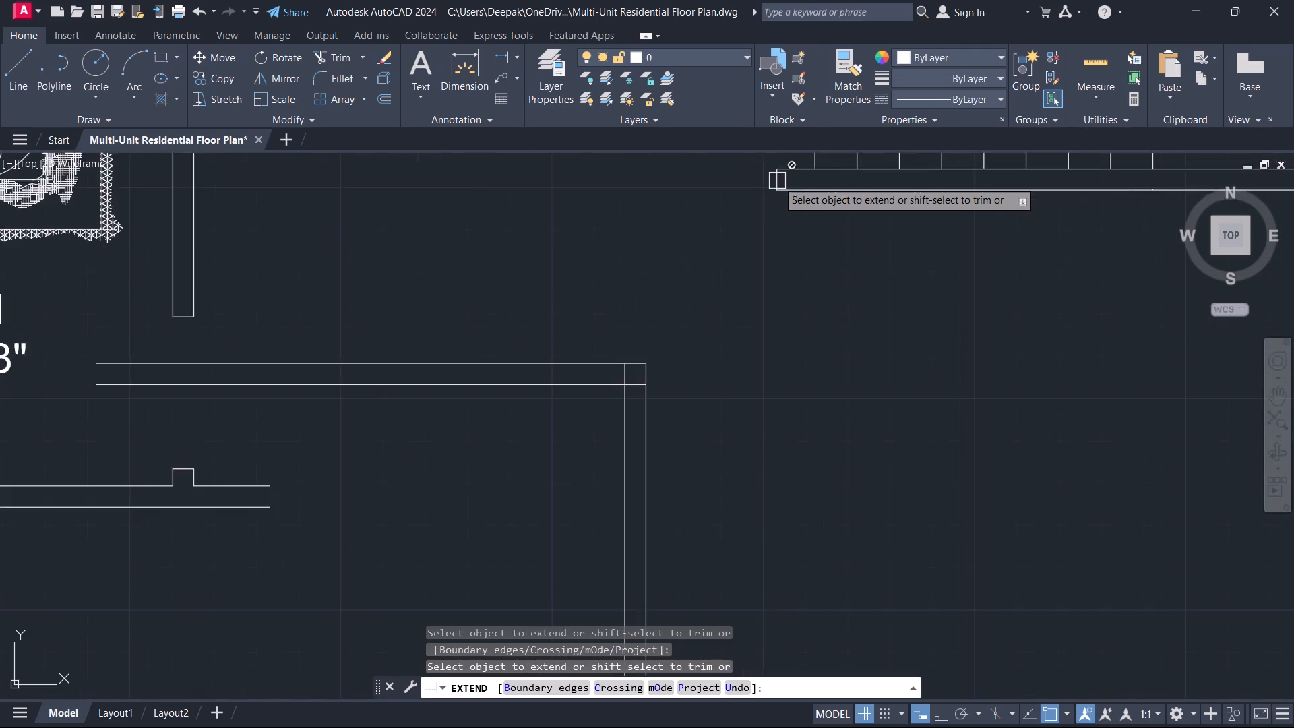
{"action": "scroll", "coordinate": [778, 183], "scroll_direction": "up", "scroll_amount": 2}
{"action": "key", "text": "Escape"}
Stretch the short end line of the wall below the staircase straight south, past the level of the new horizontal wall, with ortho on.
{"action": "left_click", "coordinate": [778, 183]}
{"action": "left_click_drag", "start_coordinate": [771, 200], "coordinate": [775, 206]}
{"action": "scroll", "coordinate": [810, 342], "scroll_direction": "down", "scroll_amount": 3}
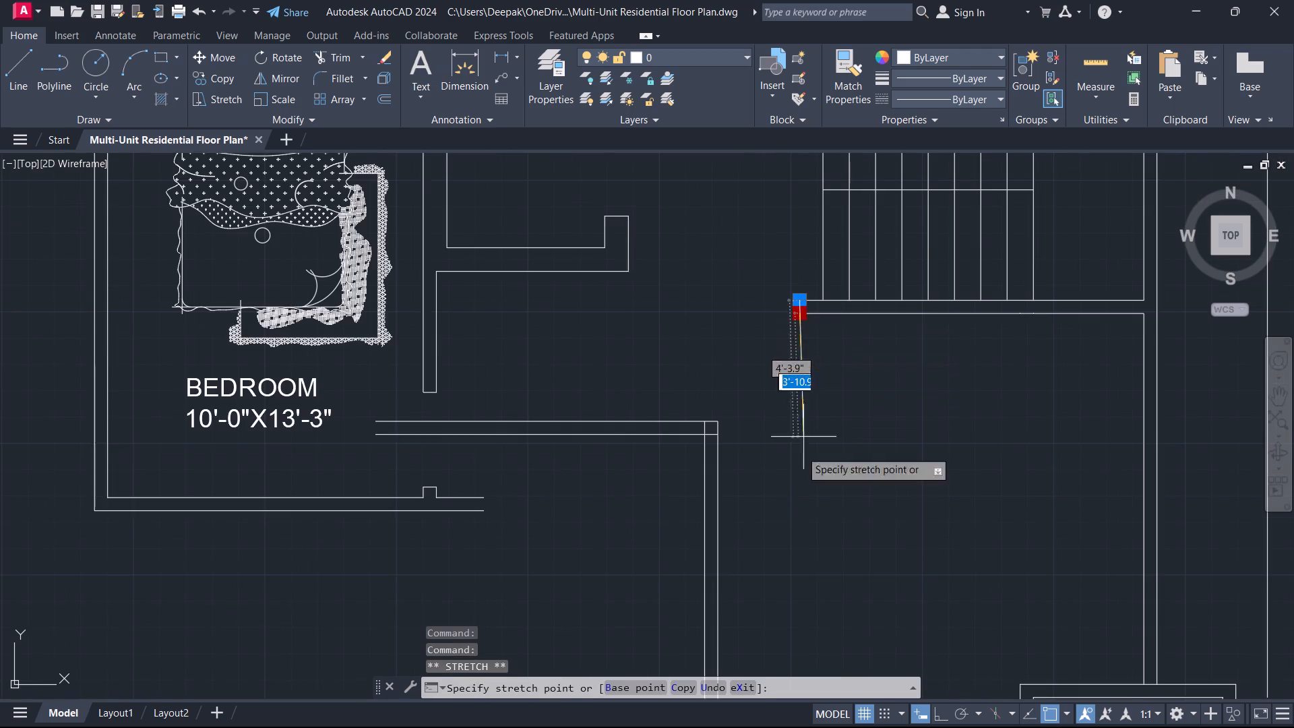
{"action": "middle_click_drag", "start_coordinate": [795, 496], "coordinate": [793, 468]}
{"action": "key", "text": "Escape"}
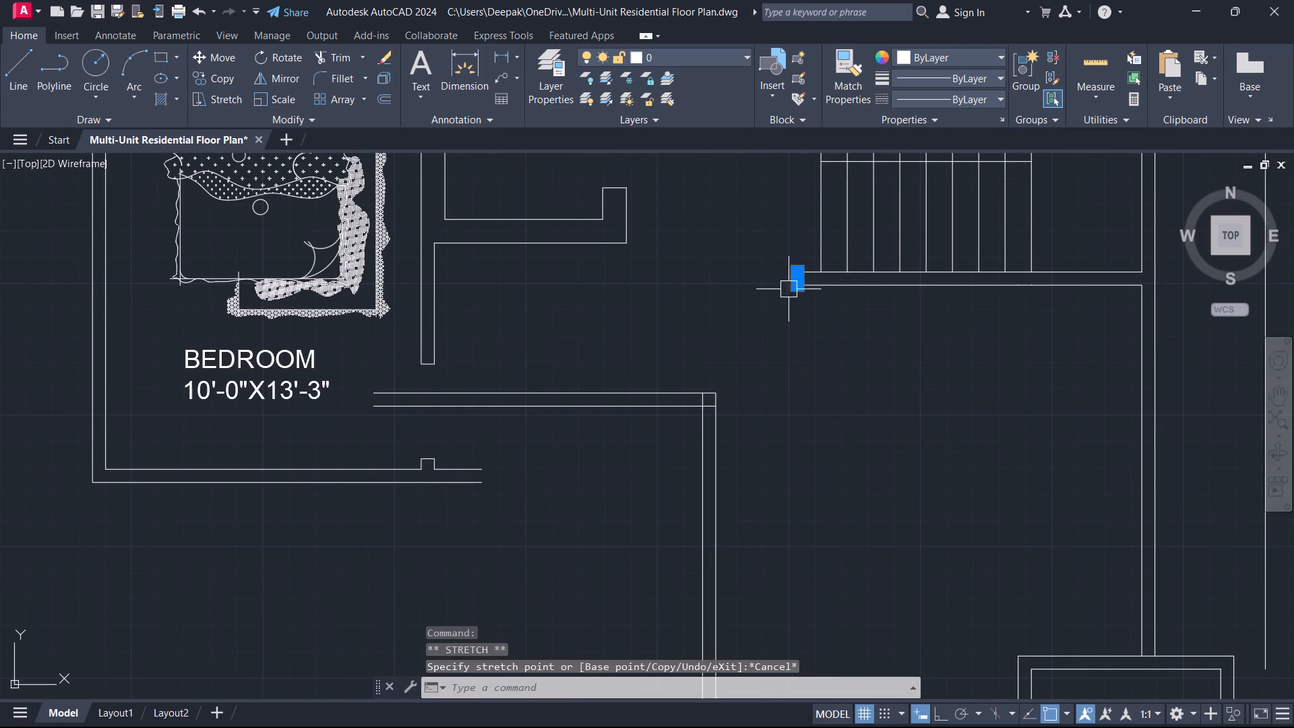
{"action": "scroll", "coordinate": [787, 285], "scroll_direction": "up", "scroll_amount": 3}
{"action": "left_click", "coordinate": [820, 286]}
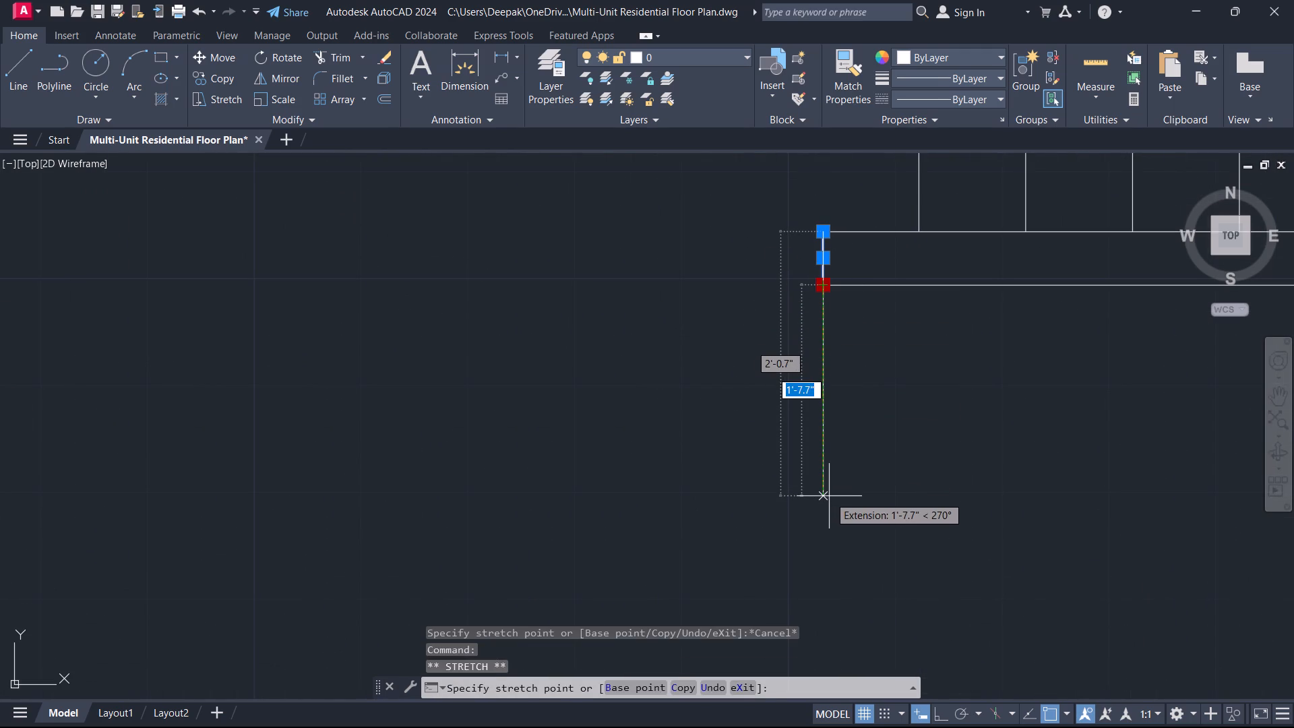
{"action": "scroll", "coordinate": [830, 519], "scroll_direction": "down", "scroll_amount": 1}
{"action": "middle_click_drag", "start_coordinate": [829, 525], "coordinate": [791, 339]}
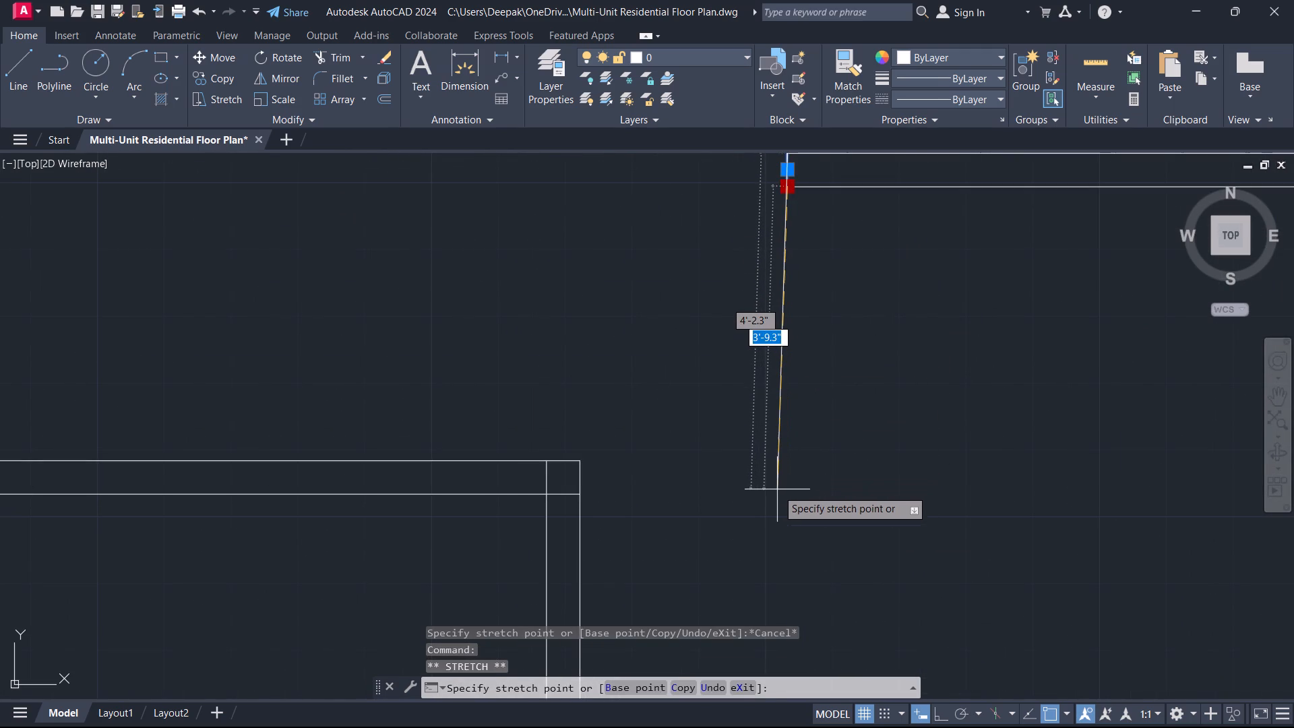
{"action": "key", "text": "F8"}
{"action": "left_click", "coordinate": [775, 540]}
{"action": "key", "text": "Escape"}
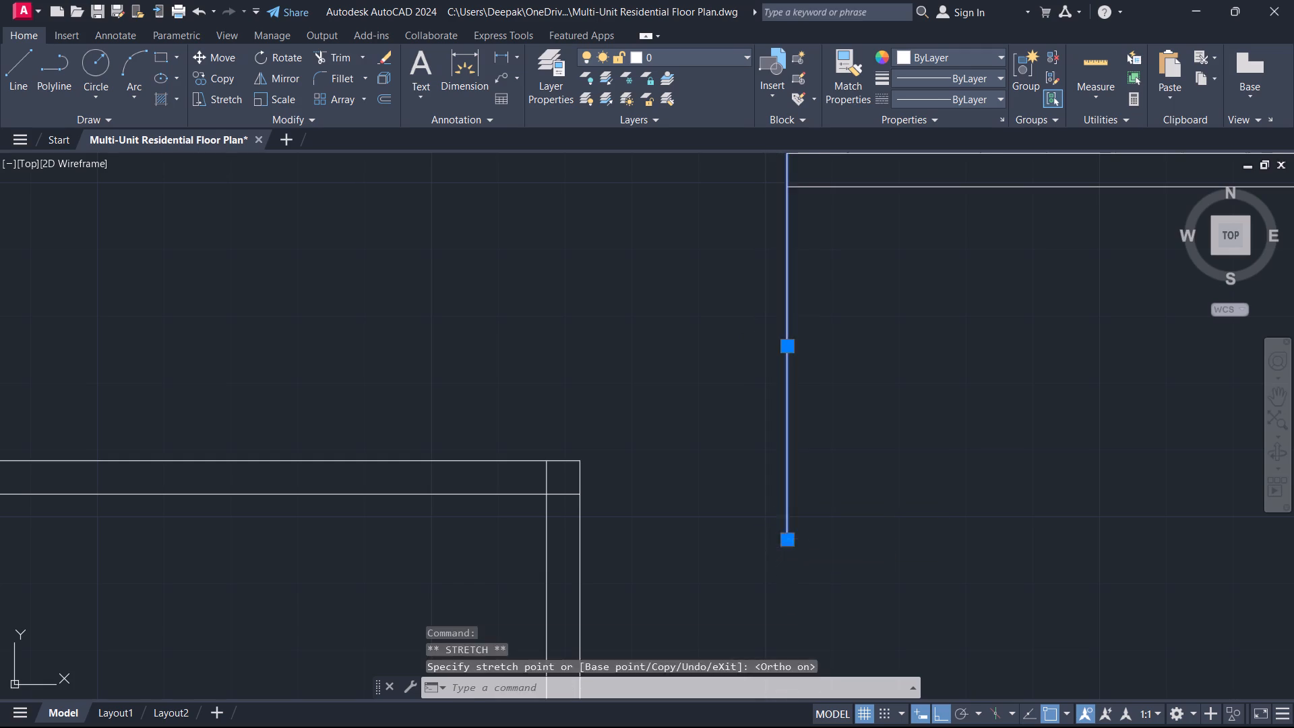
Offset the stretched vertical line 5" to the east to form a wall.
{"action": "key", "text": "o"}
{"action": "key", "text": "space"}
{"action": "key", "text": "5"}
{"action": "key", "text": "Return"}
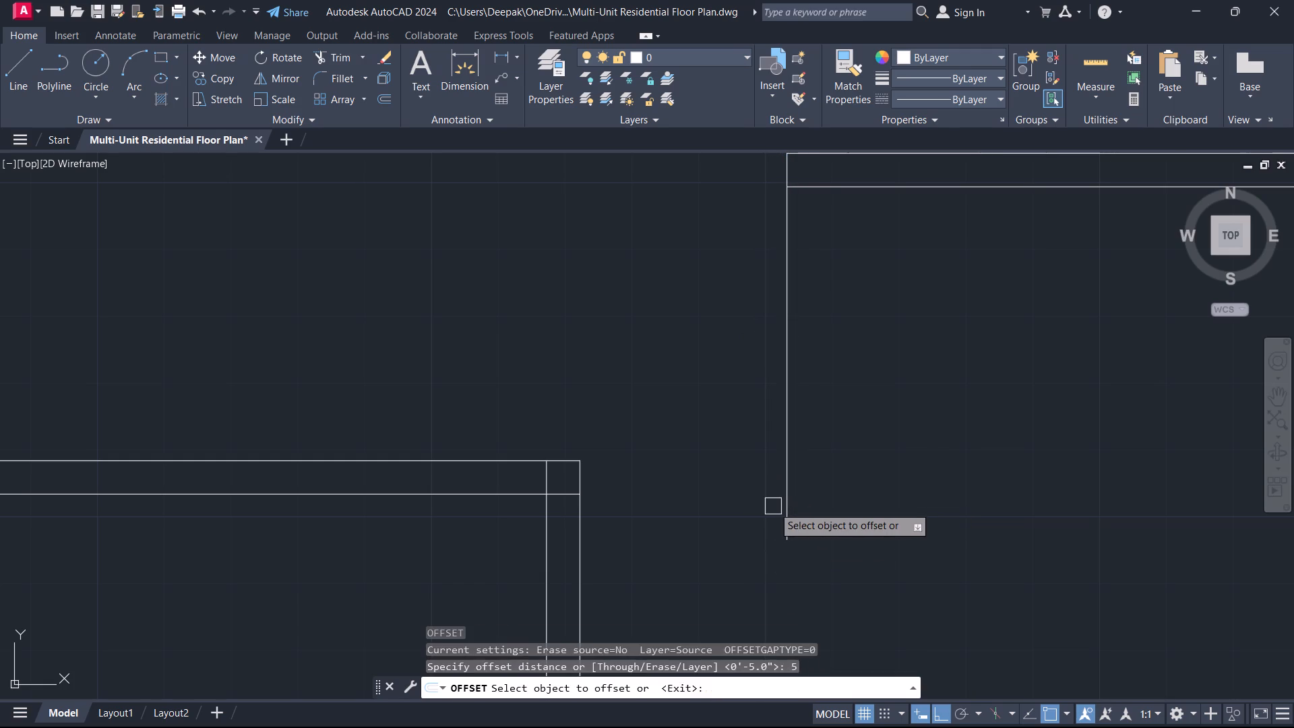
{"action": "left_click", "coordinate": [787, 506]}
{"action": "left_click", "coordinate": [859, 495]}
{"action": "key", "text": "Escape"}
Extend the horizontal wall east to the new vertical wall, its north line to the near face and its south line to the far face.
{"action": "scroll", "coordinate": [819, 186], "scroll_direction": "up", "scroll_amount": 2}
{"action": "middle_click_drag", "start_coordinate": [822, 183], "coordinate": [825, 266]}
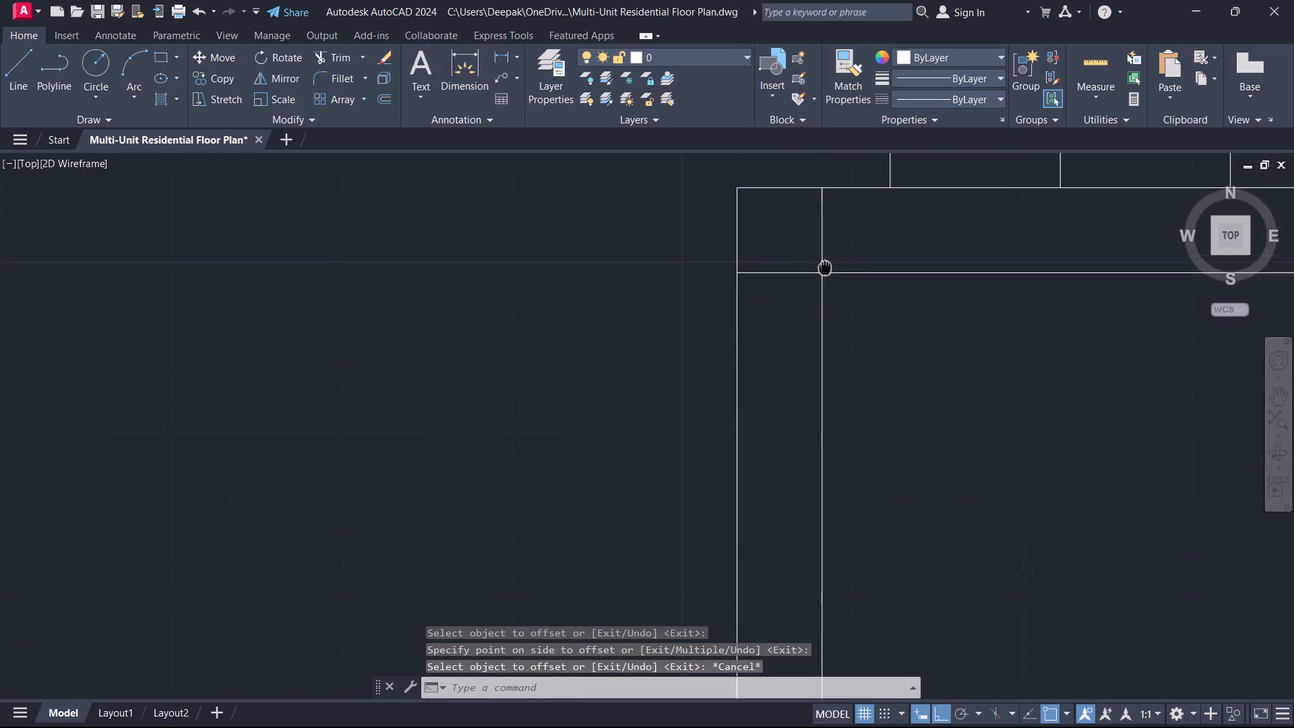
{"action": "middle_click_drag", "start_coordinate": [825, 266], "coordinate": [825, 268]}
{"action": "scroll", "coordinate": [603, 411], "scroll_direction": "down", "scroll_amount": 3}
{"action": "middle_click_drag", "start_coordinate": [596, 415], "coordinate": [749, 223]}
{"action": "key", "text": "e"}
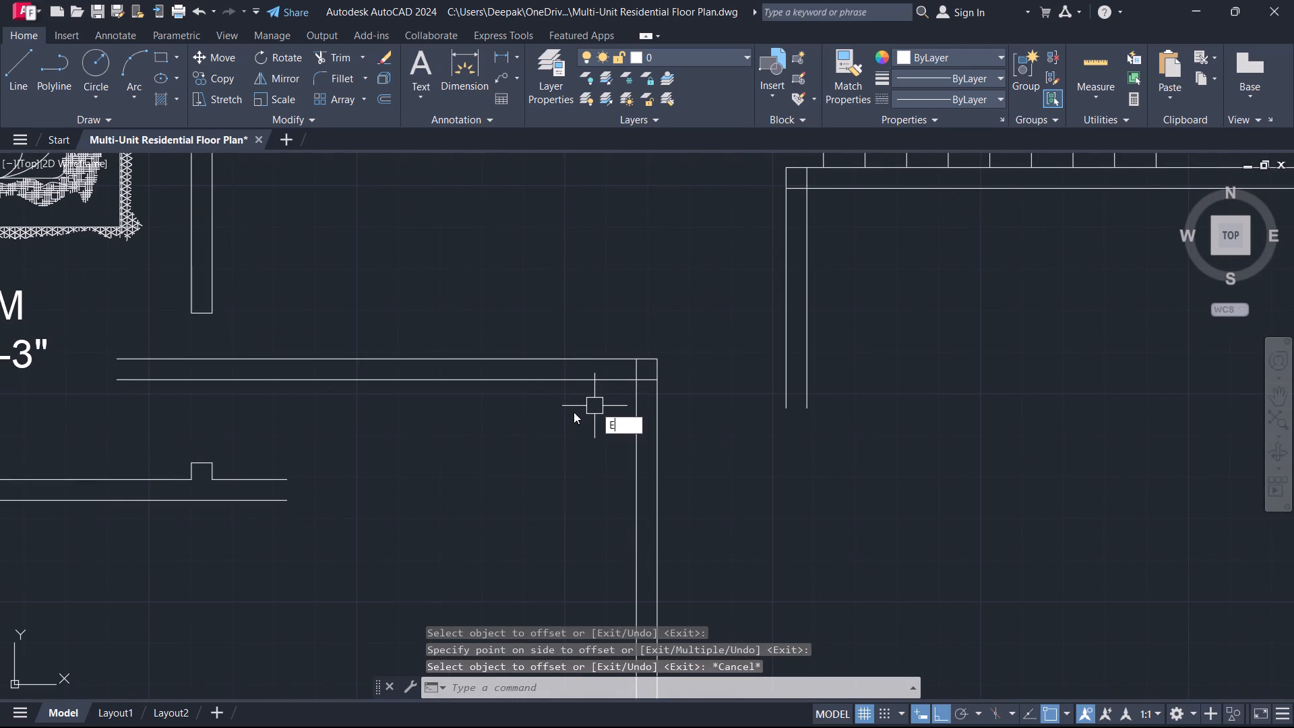
{"action": "key", "text": "Escape"}
{"action": "type", "text": "X"}
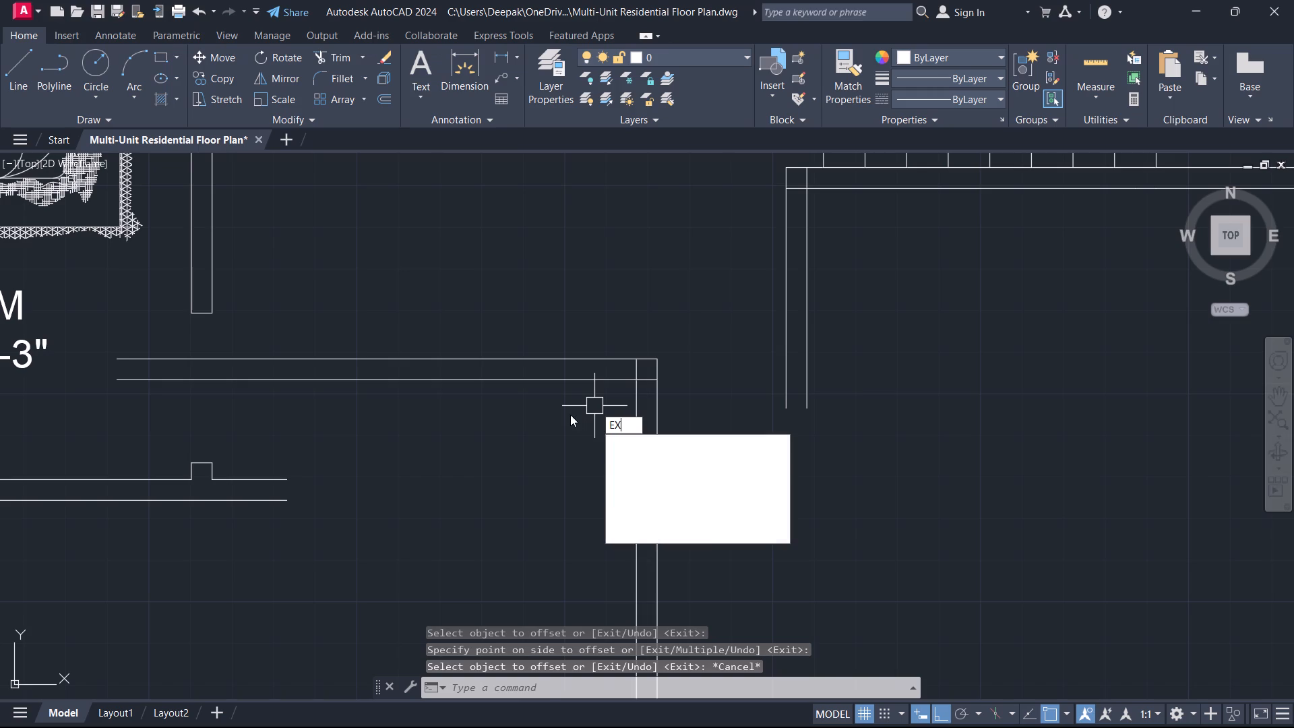
{"action": "key", "text": "space"}
{"action": "left_click", "coordinate": [546, 423]}
{"action": "left_click", "coordinate": [664, 266]}
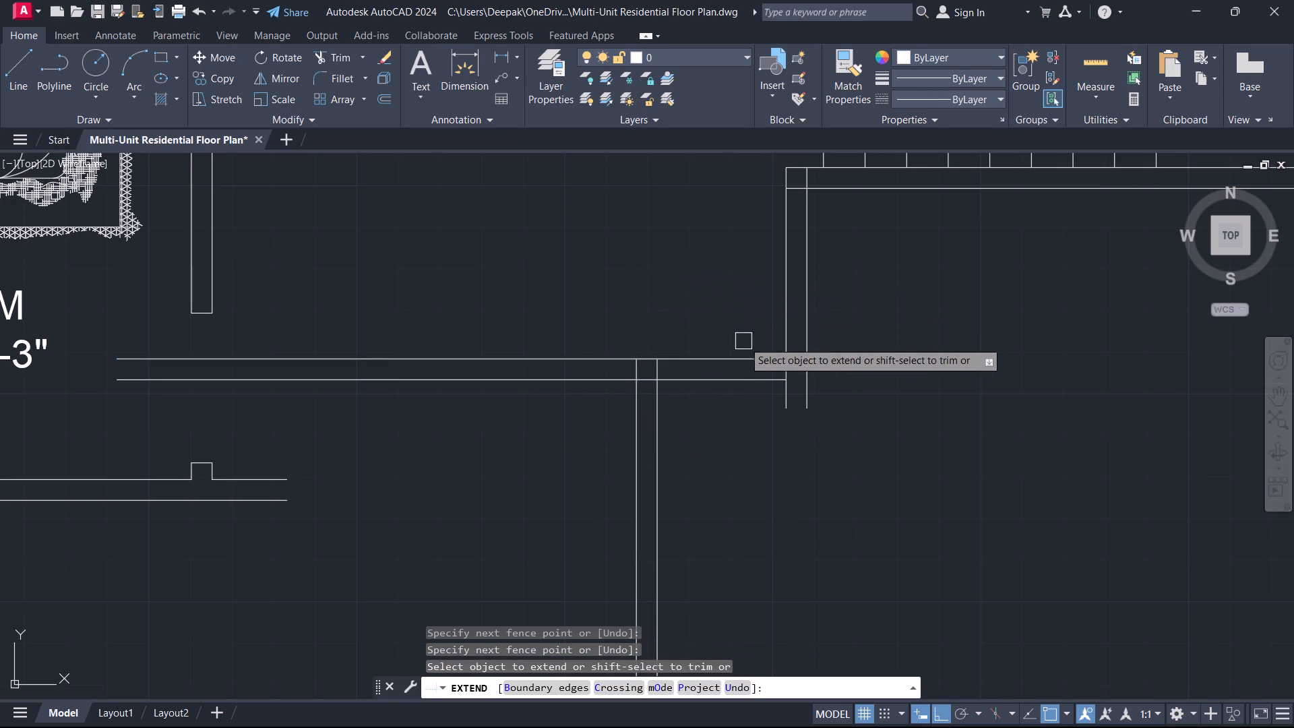
{"action": "left_click", "coordinate": [737, 380]}
{"action": "key", "text": "Escape"}
Trim the line crossing the corner of the horizontal and new vertical walls, and both vertical stubs south of it.
{"action": "scroll", "coordinate": [756, 373], "scroll_direction": "up", "scroll_amount": 3}
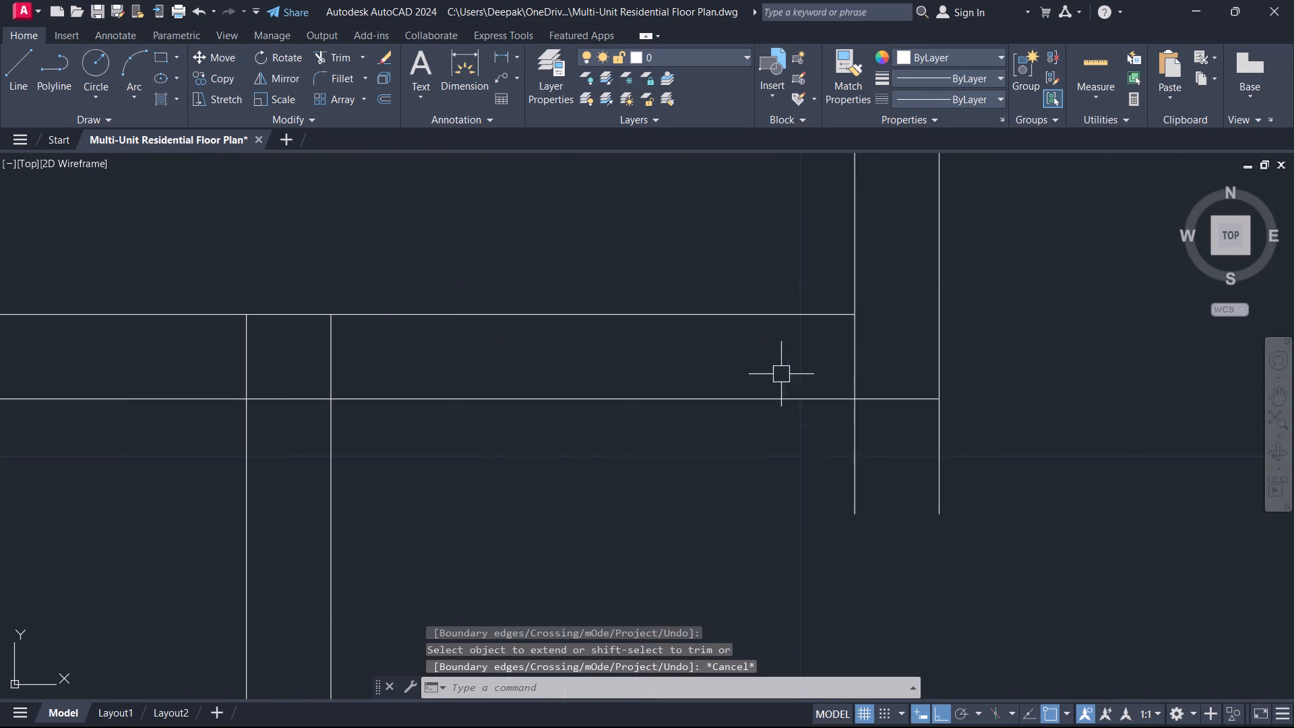
{"action": "type", "text": "TR"}
{"action": "key", "text": "space"}
{"action": "left_click", "coordinate": [824, 368]}
{"action": "left_click", "coordinate": [895, 351]}
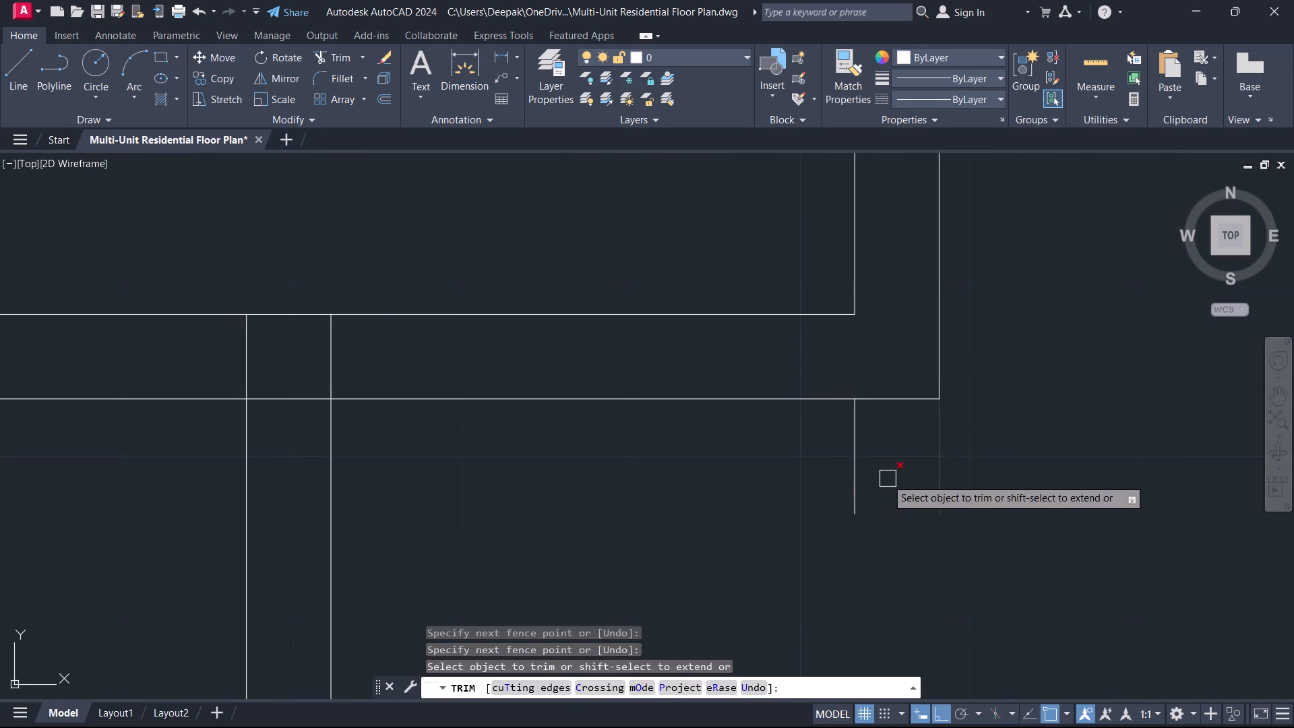
{"action": "left_click", "coordinate": [809, 460]}
{"action": "left_click", "coordinate": [1002, 438]}
{"action": "key", "text": "Escape"}
Extend the outer east line of the small room beside the bedroom south to the horizontal wall.
{"action": "scroll", "coordinate": [884, 425], "scroll_direction": "down", "scroll_amount": 3}
{"action": "scroll", "coordinate": [805, 340], "scroll_direction": "down", "scroll_amount": 3}
{"action": "middle_click_drag", "start_coordinate": [805, 340], "coordinate": [842, 388]}
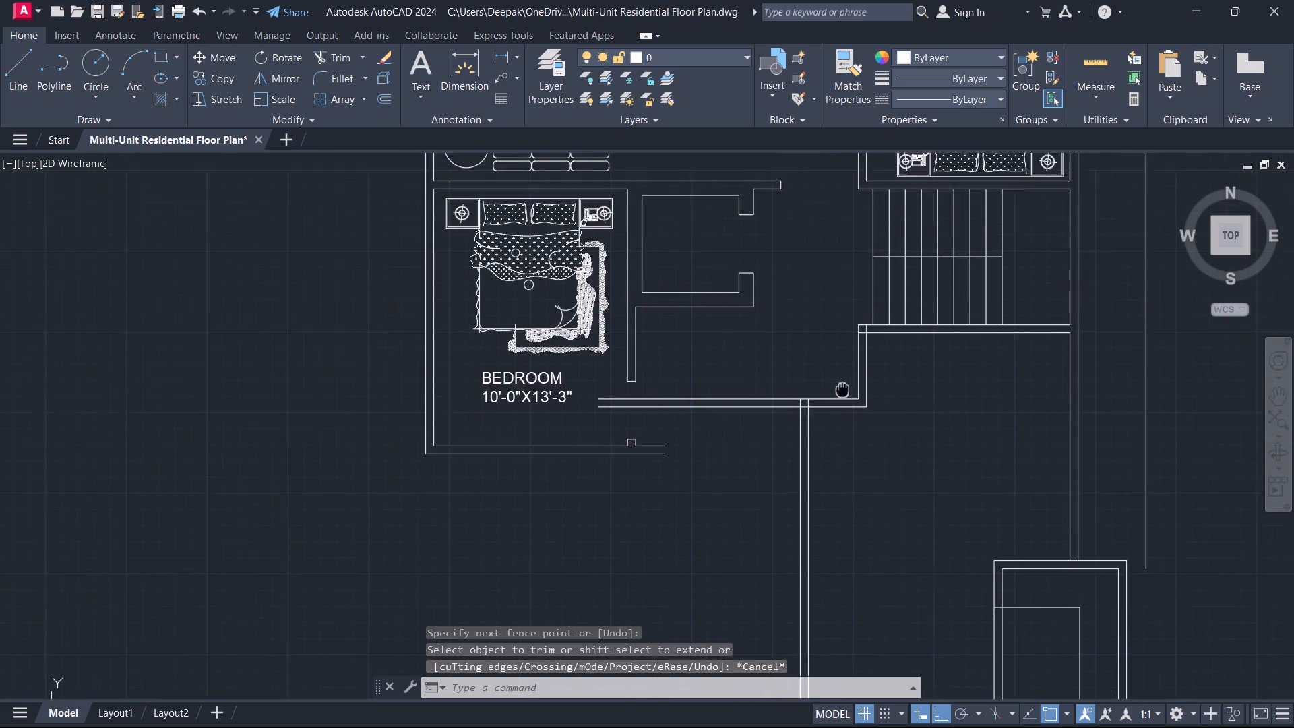
{"action": "middle_click_drag", "start_coordinate": [842, 388], "coordinate": [851, 413]}
{"action": "scroll", "coordinate": [852, 413], "scroll_direction": "up", "scroll_amount": 3}
{"action": "scroll", "coordinate": [873, 356], "scroll_direction": "down", "scroll_amount": 2}
{"action": "middle_click_drag", "start_coordinate": [825, 404], "coordinate": [1033, 359]}
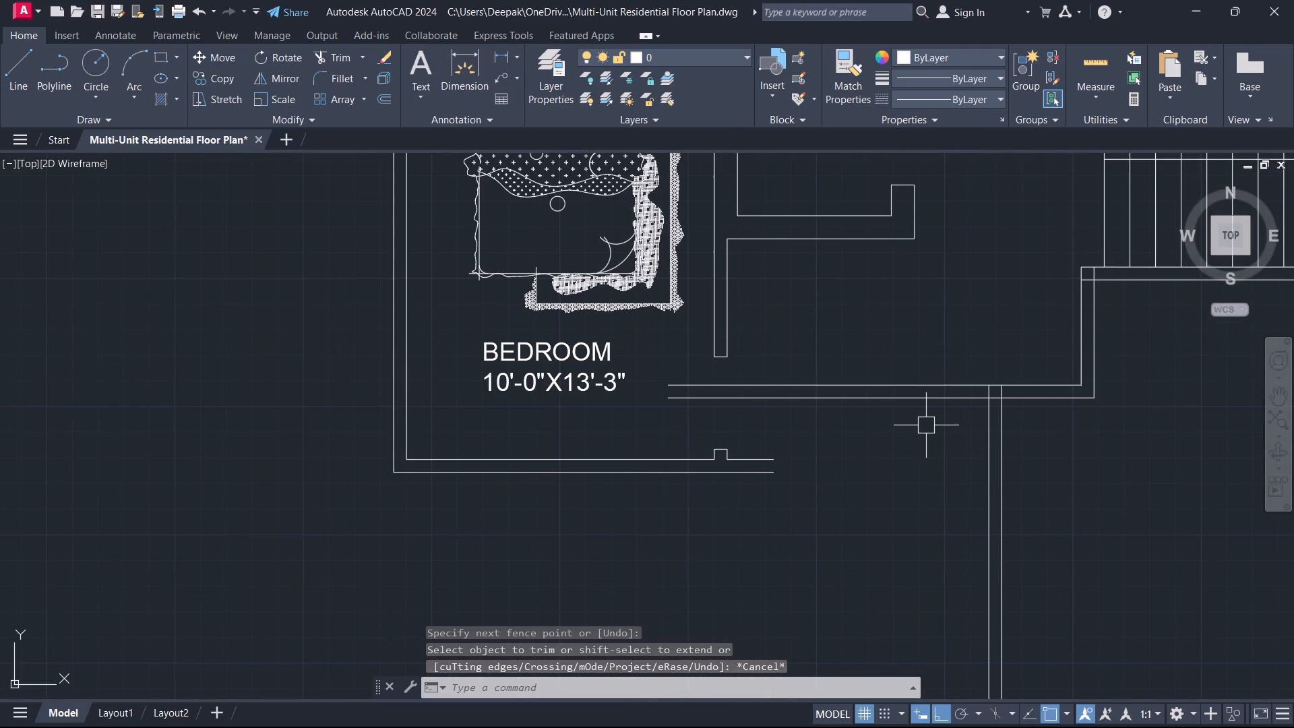
{"action": "scroll", "coordinate": [925, 427], "scroll_direction": "down", "scroll_amount": 1}
{"action": "middle_click_drag", "start_coordinate": [925, 427], "coordinate": [963, 481]}
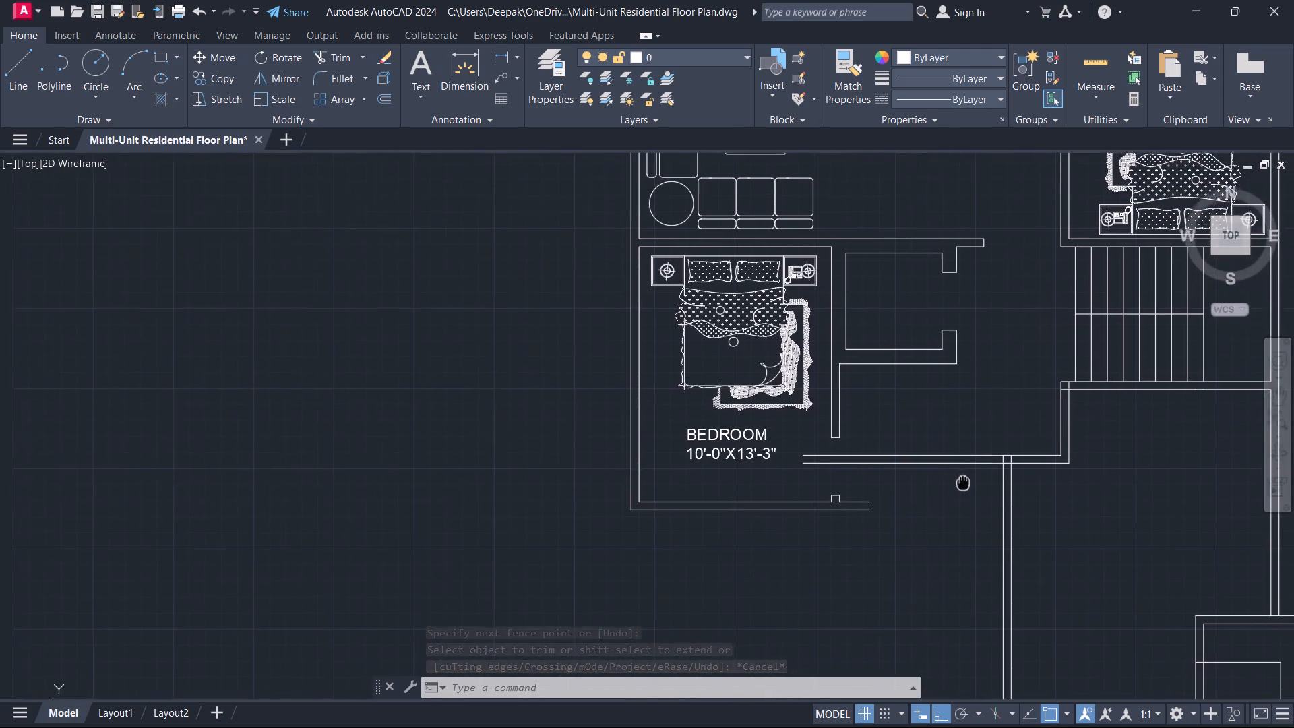
{"action": "middle_click_drag", "start_coordinate": [963, 481], "coordinate": [964, 489]}
{"action": "scroll", "coordinate": [957, 389], "scroll_direction": "up", "scroll_amount": 1}
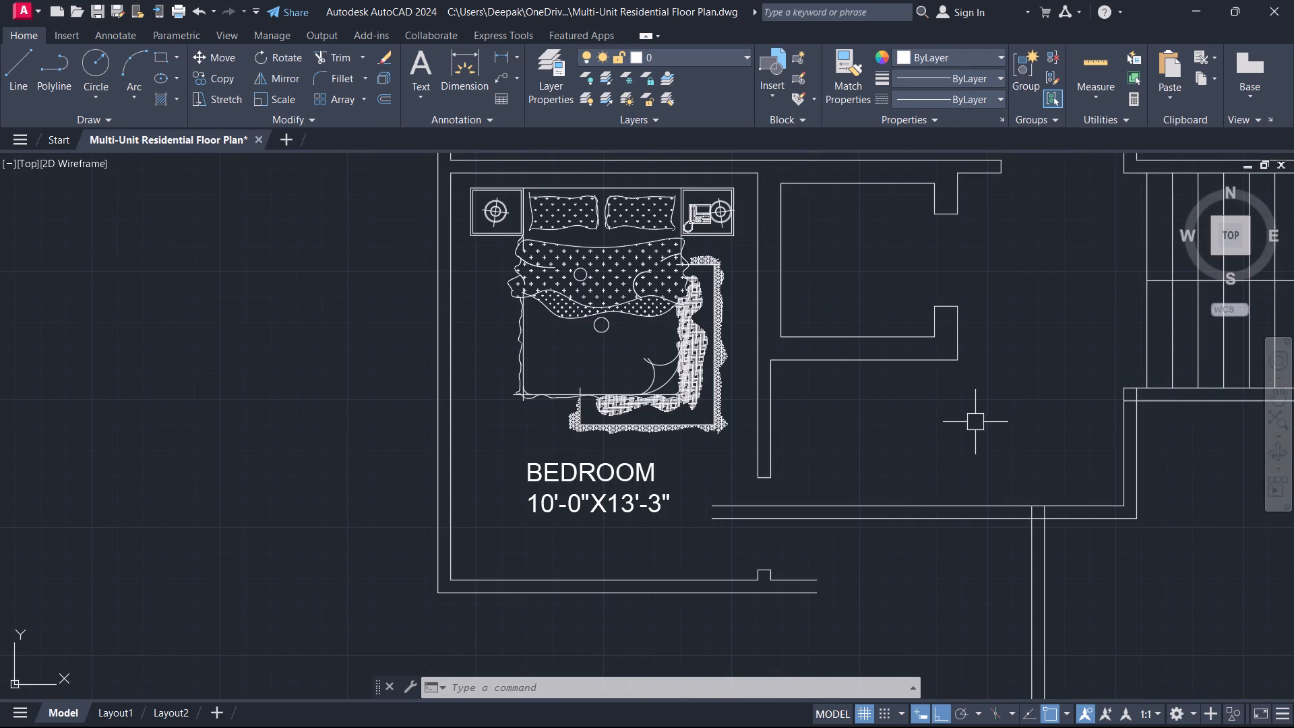
{"action": "key", "text": "e"}
{"action": "key", "text": "x"}
{"action": "key", "text": "space"}
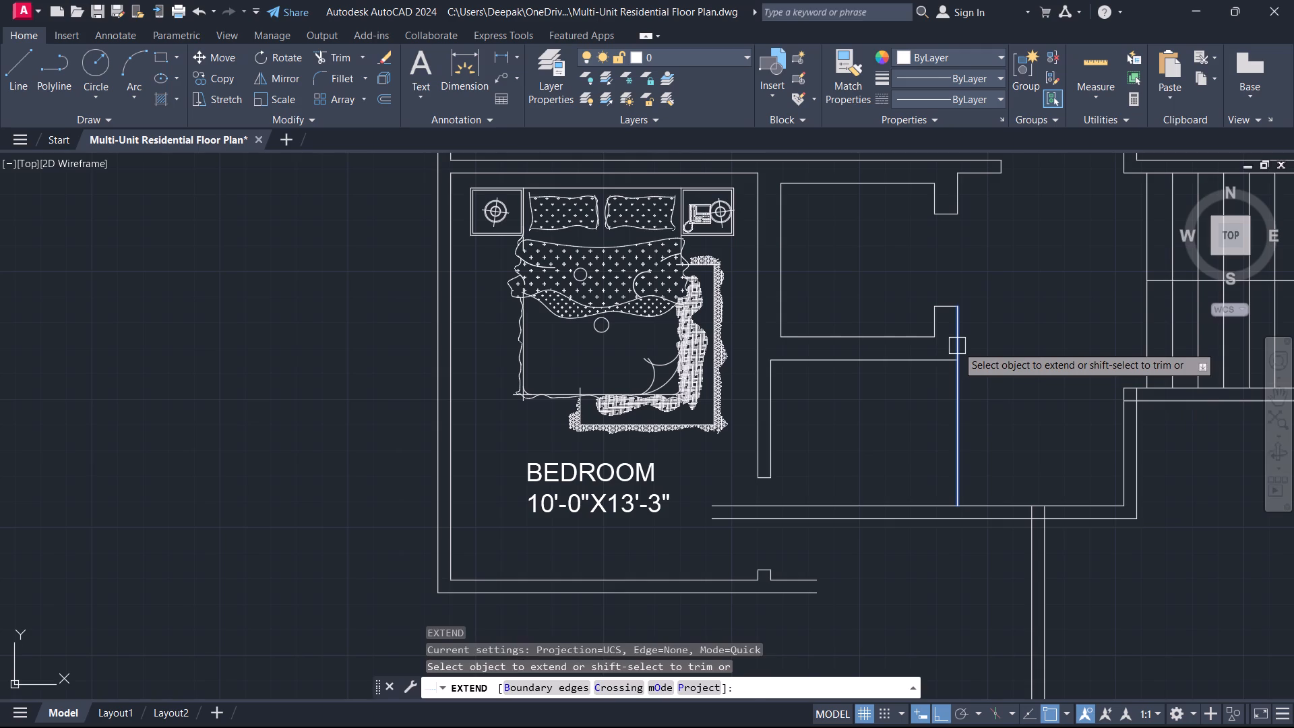
{"action": "left_click", "coordinate": [958, 346]}
{"action": "key", "text": "Escape"}
Offset the extended vertical line 5" to the west to form the partition wall.
{"action": "type", "text": "O"}
{"action": "key", "text": "space"}
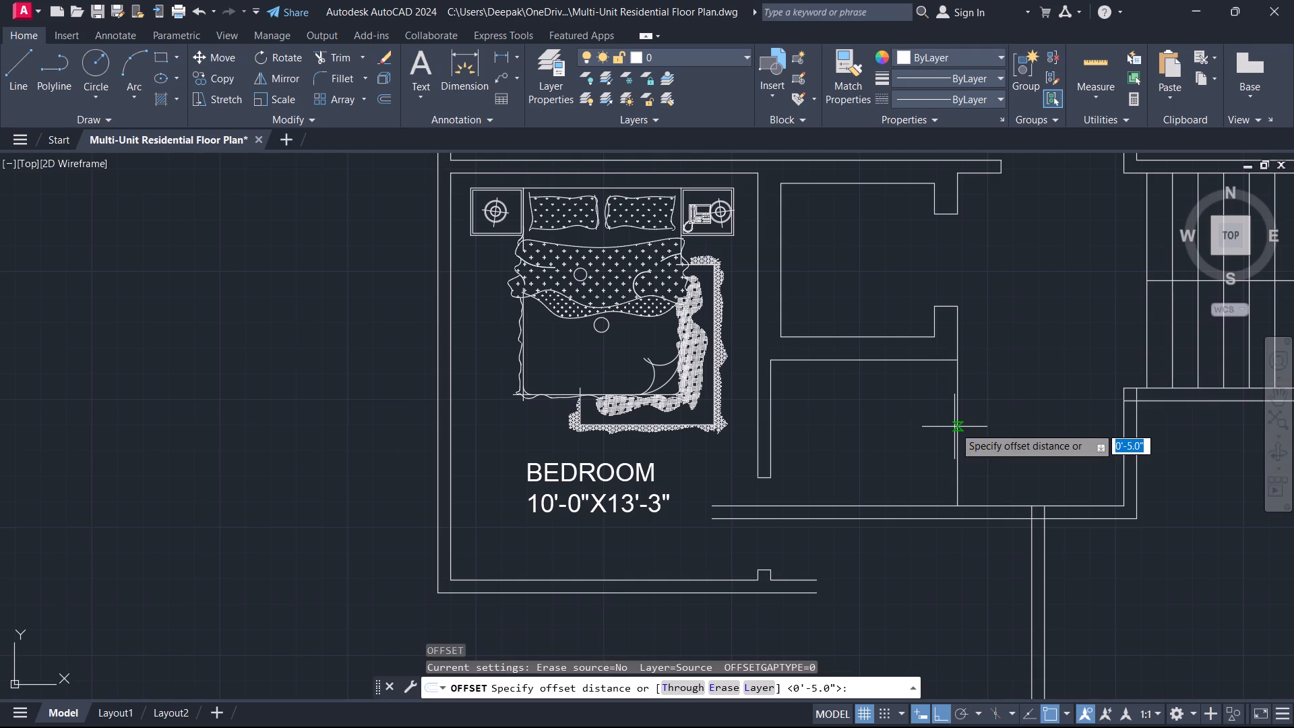
{"action": "key", "text": "5"}
{"action": "key", "text": "Return"}
{"action": "left_click", "coordinate": [956, 443]}
{"action": "left_click", "coordinate": [930, 435]}
{"action": "key", "text": "Escape"}
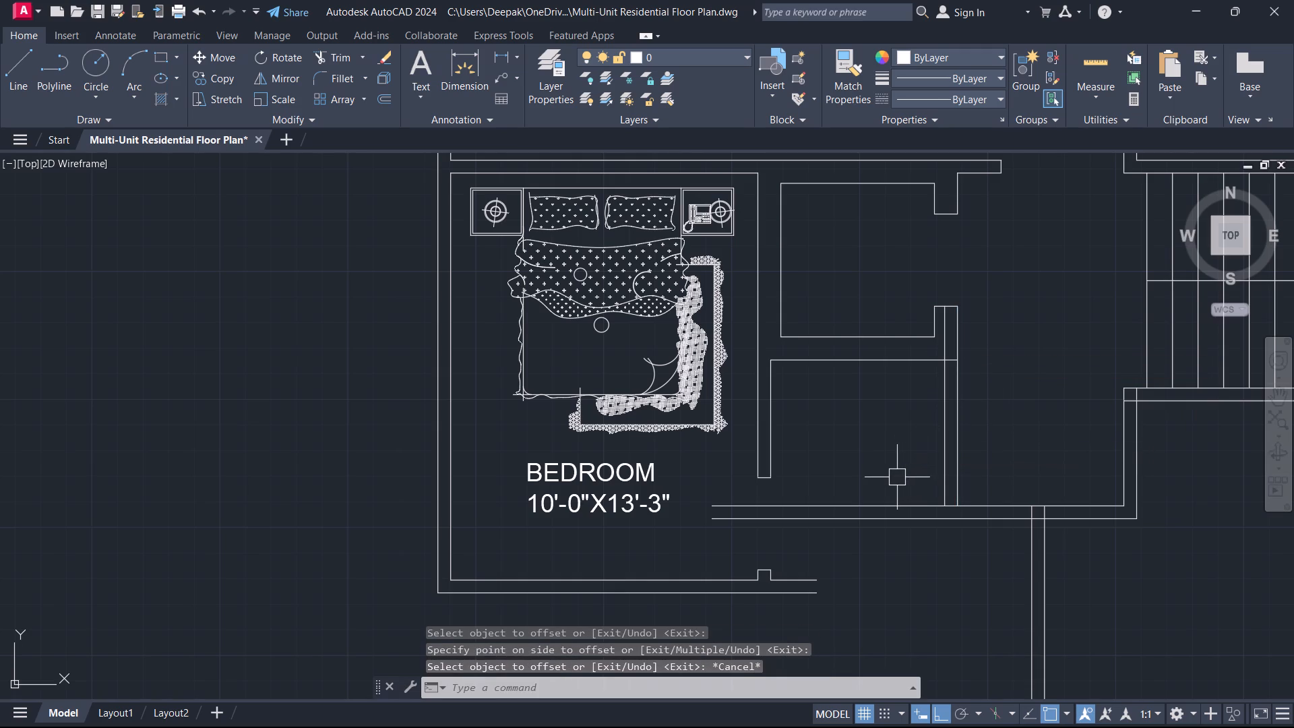
Extend the wall lines around the new partition south of the small room.
{"action": "key", "text": "e"}
{"action": "type", "text": "X"}
{"action": "key", "text": "space"}
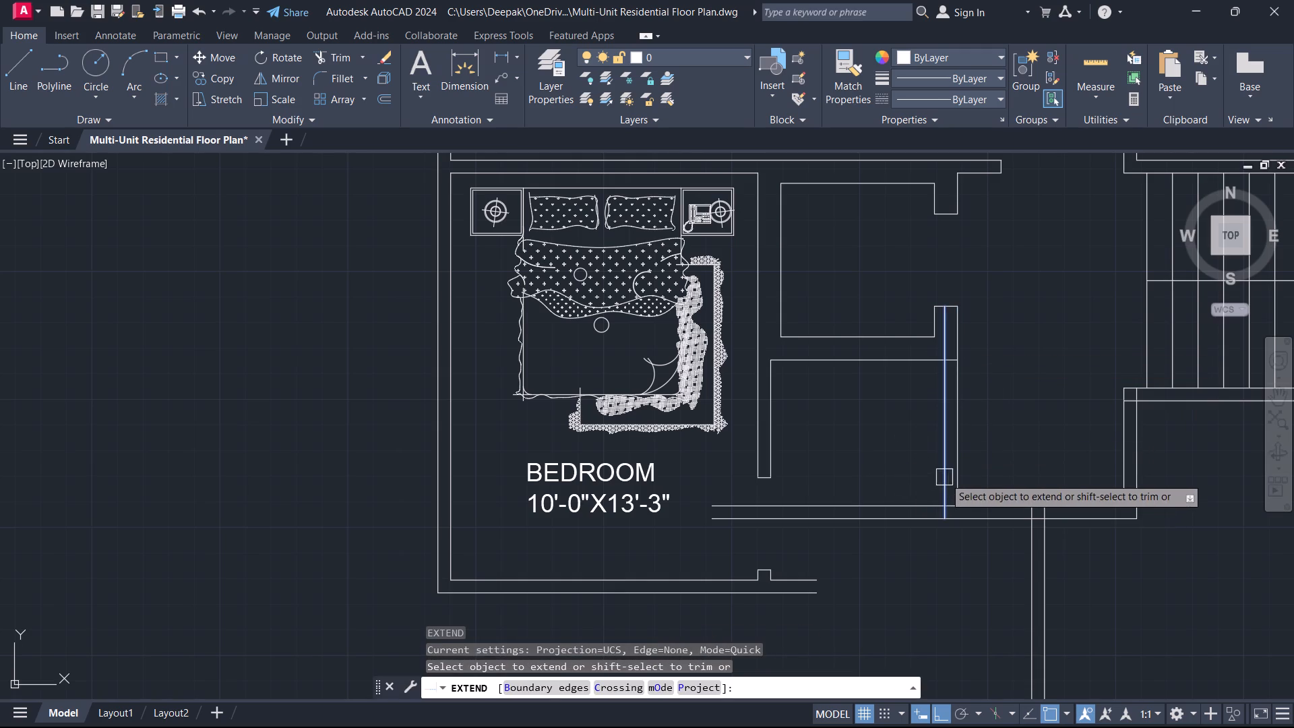
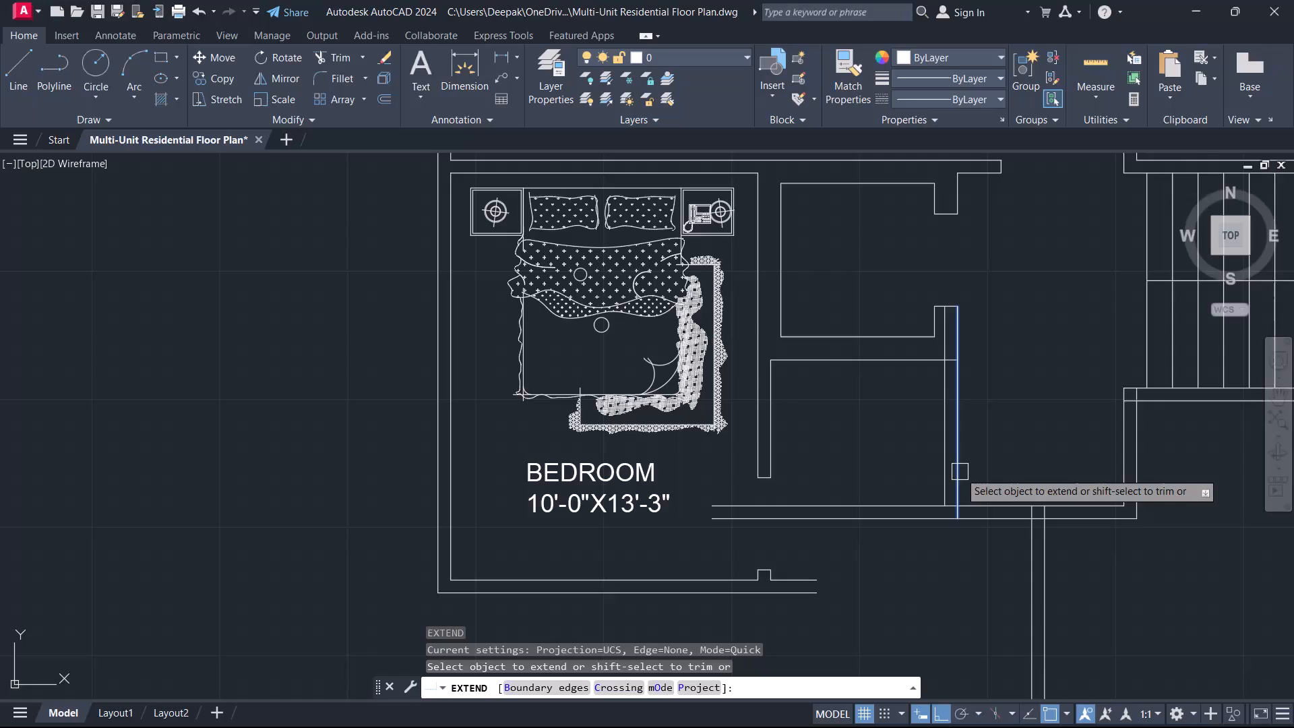
Extend the partition's west line south to the outer line of the horizontal wall.
{"action": "left_click", "coordinate": [937, 475]}
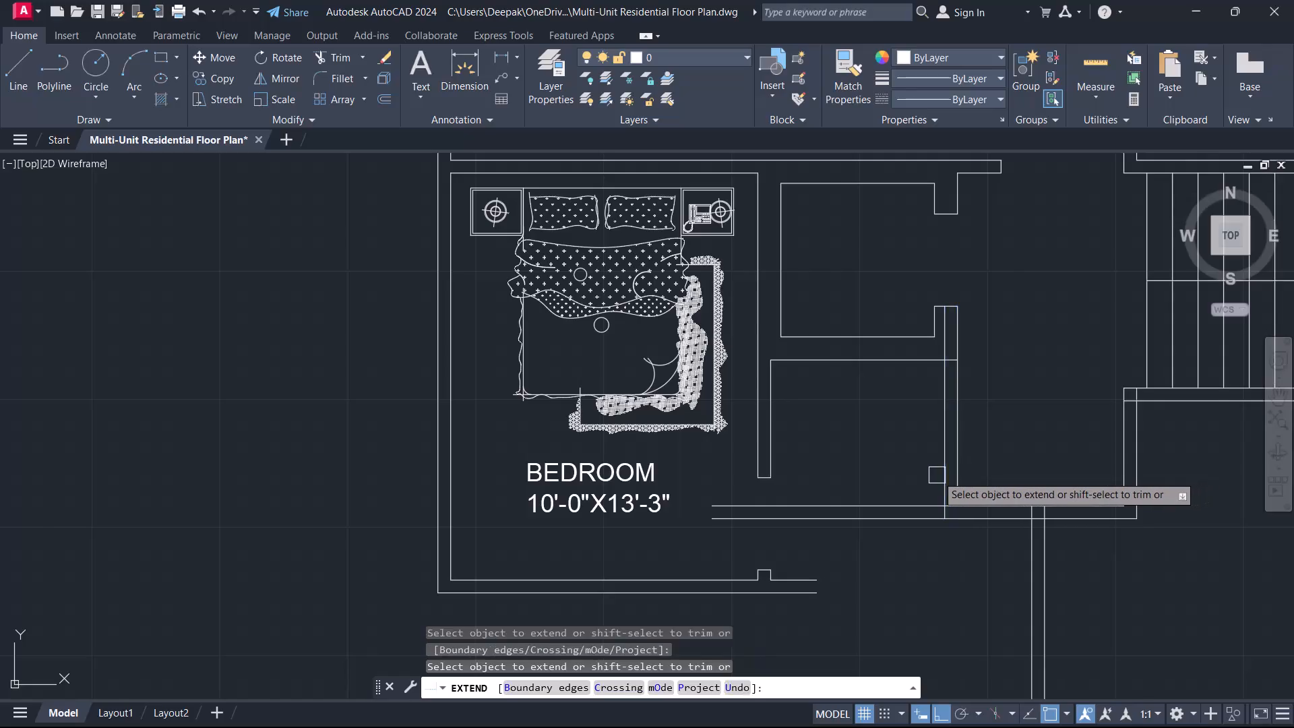
{"action": "key", "text": "Escape"}
Trim both horizontal wall lines projecting west of the new partition.
{"action": "key", "text": "t"}
{"action": "key", "text": "r"}
{"action": "key", "text": "space"}
{"action": "left_click", "coordinate": [887, 537]}
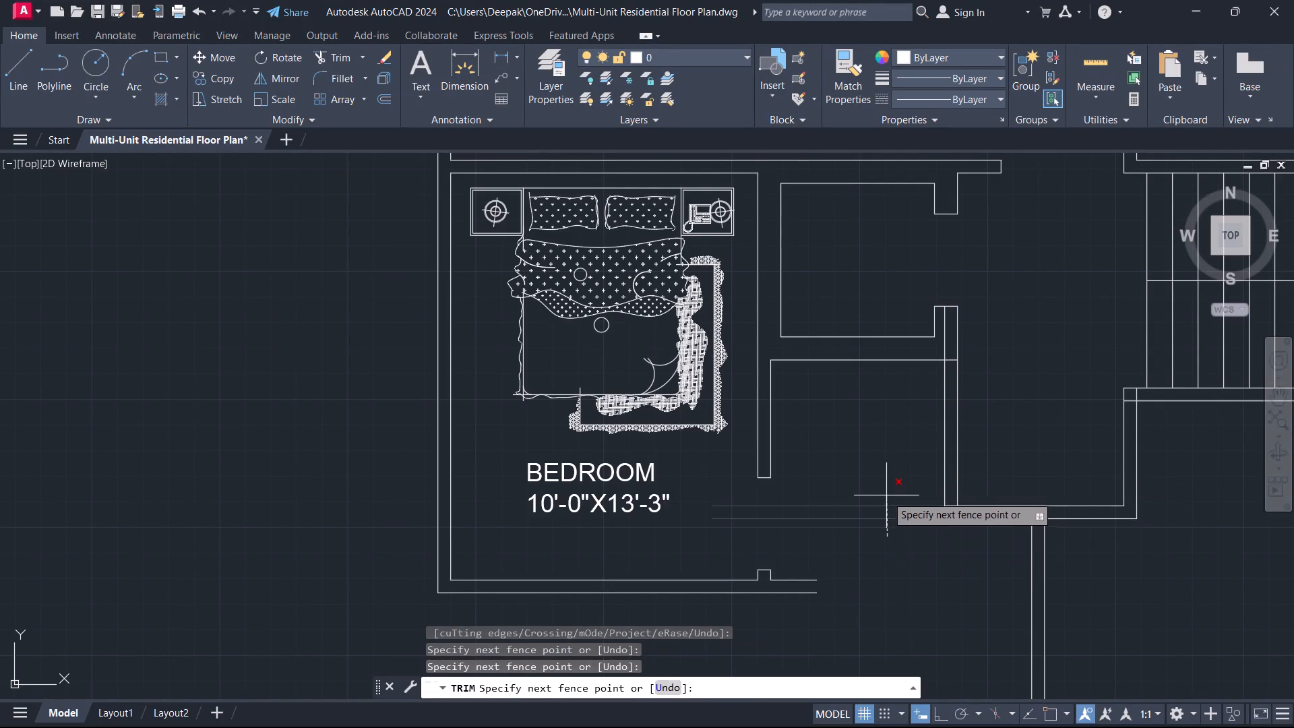
{"action": "left_click", "coordinate": [887, 455]}
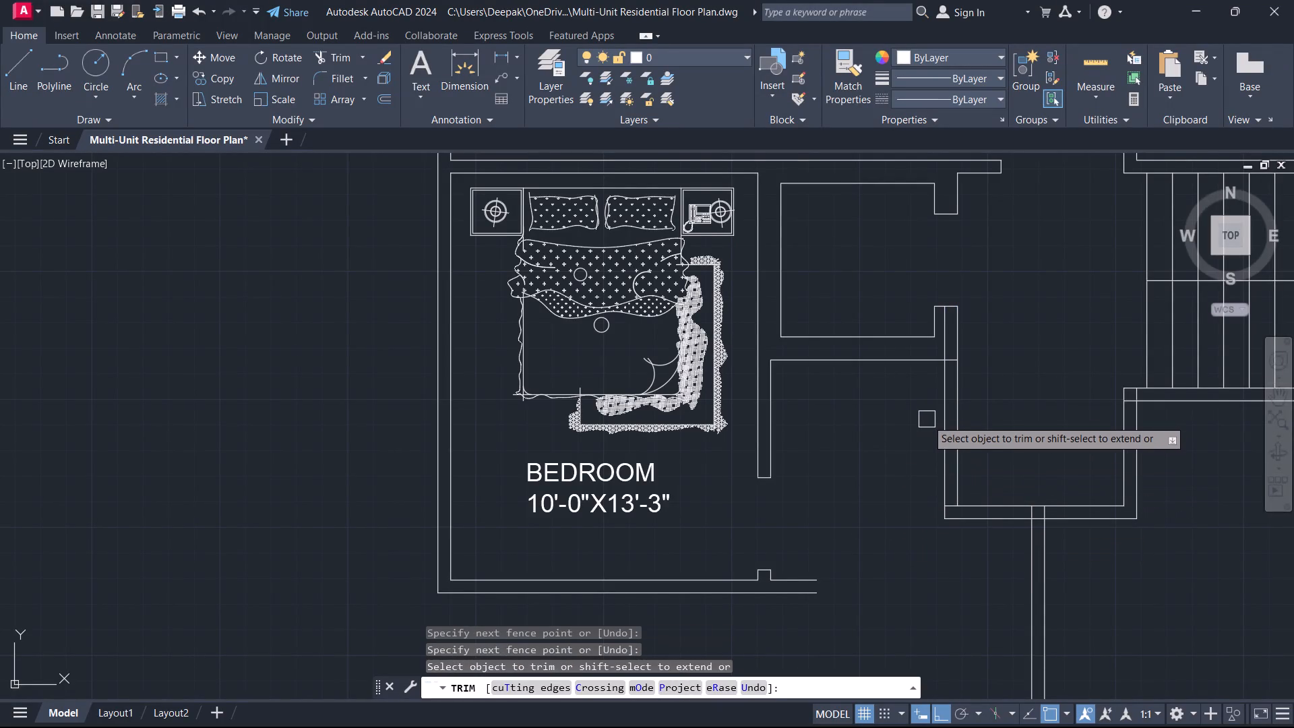
{"action": "key", "text": "Escape"}
Extend the lower line of the staircase's south wall west to the new partition.
{"action": "key", "text": "e"}
{"action": "key", "text": "x"}
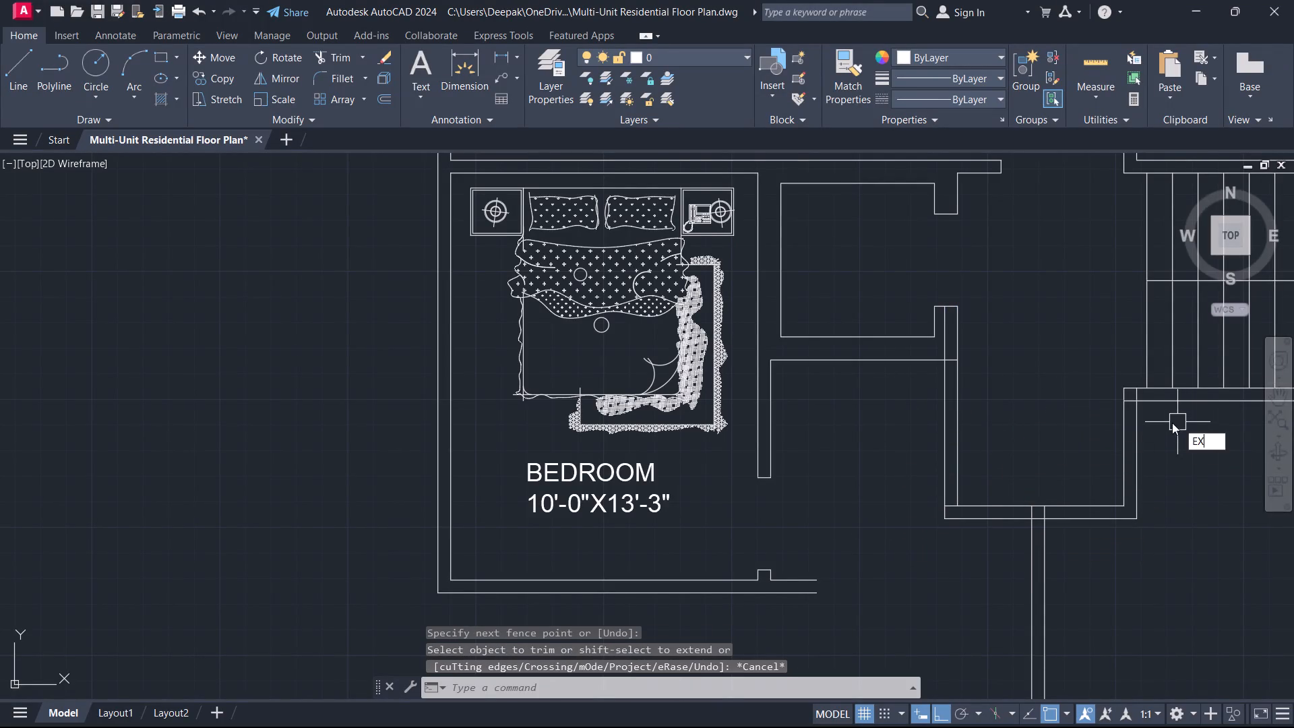
{"action": "key", "text": "space"}
{"action": "left_click", "coordinate": [1163, 404]}
{"action": "left_click", "coordinate": [1037, 401]}
{"action": "key", "text": "Escape"}
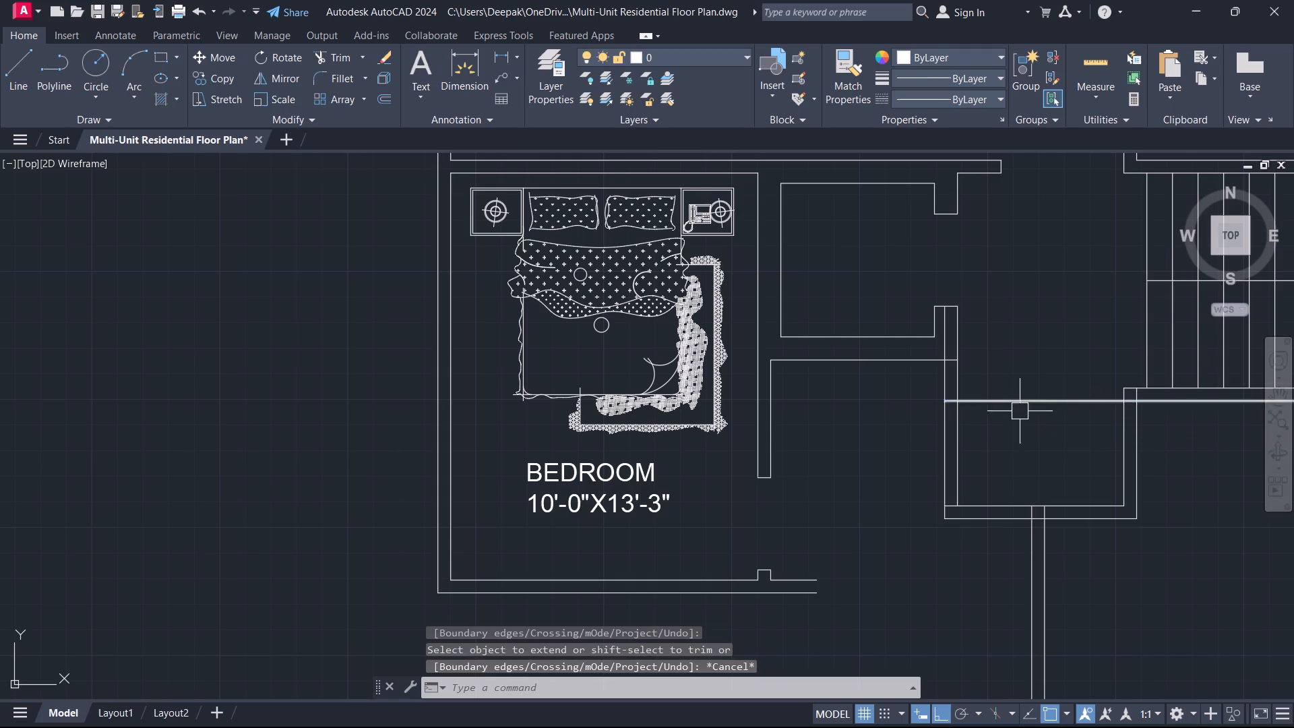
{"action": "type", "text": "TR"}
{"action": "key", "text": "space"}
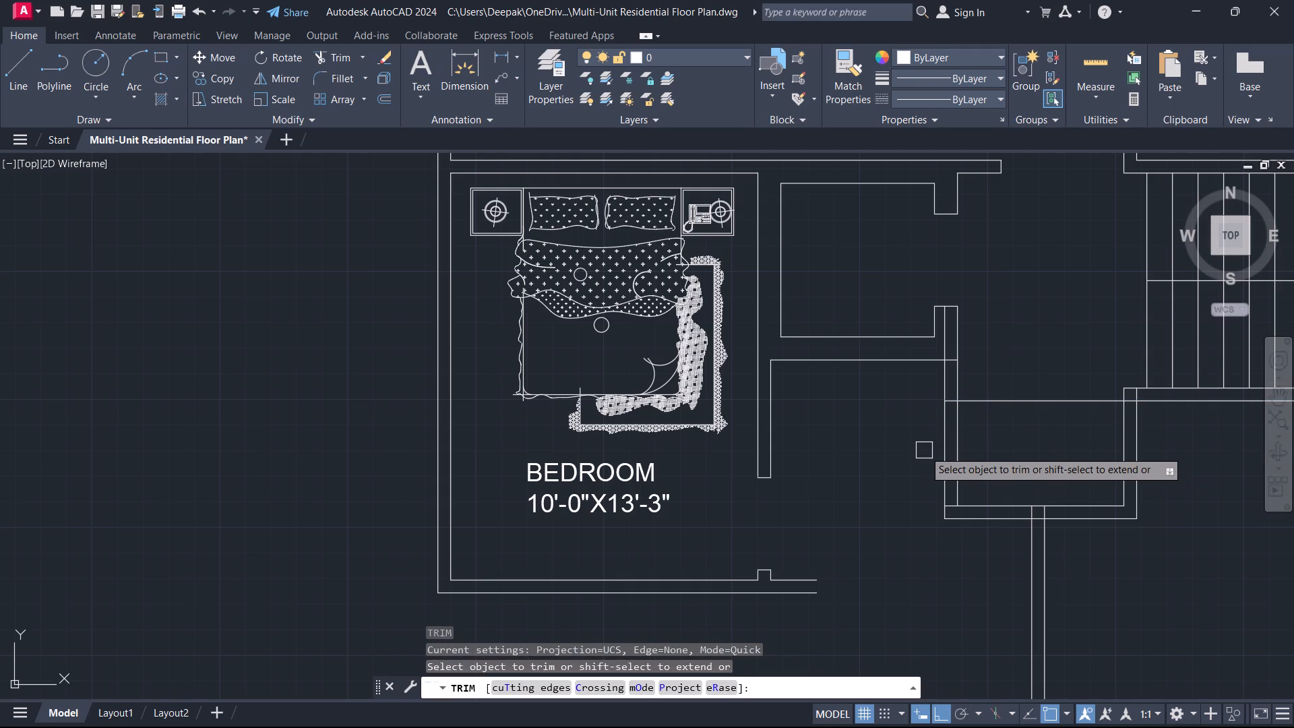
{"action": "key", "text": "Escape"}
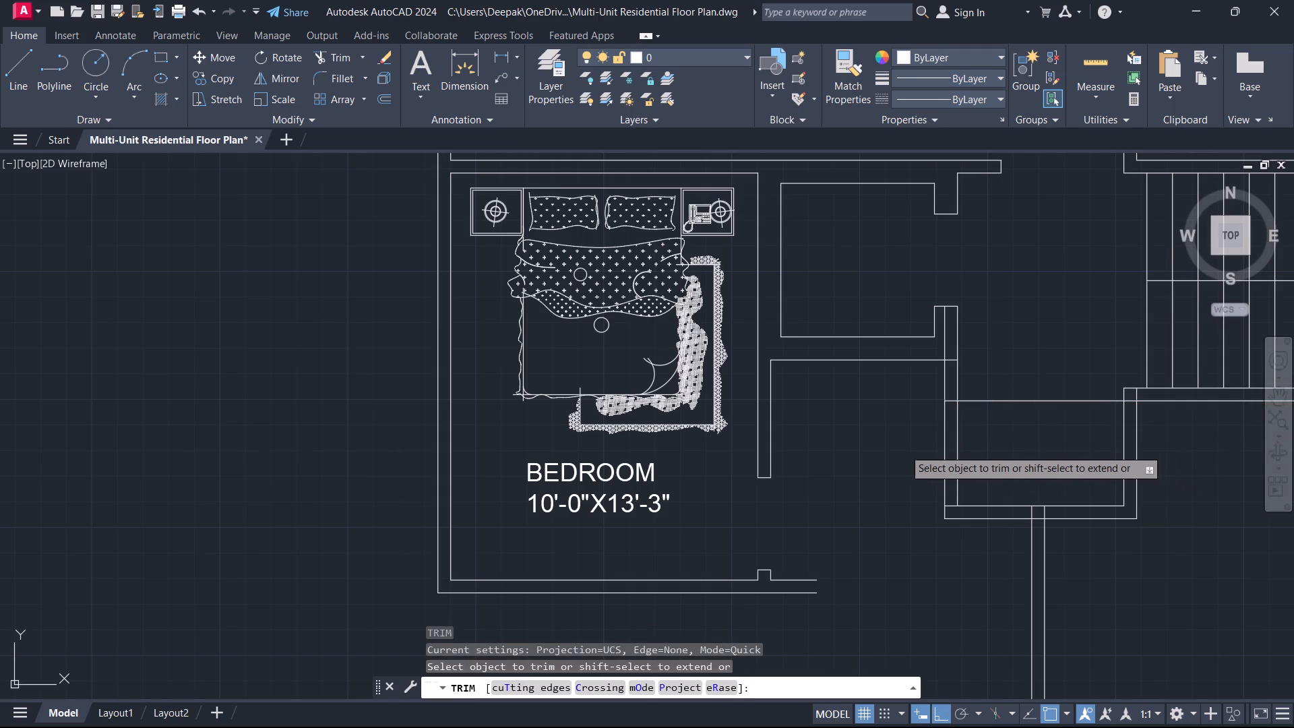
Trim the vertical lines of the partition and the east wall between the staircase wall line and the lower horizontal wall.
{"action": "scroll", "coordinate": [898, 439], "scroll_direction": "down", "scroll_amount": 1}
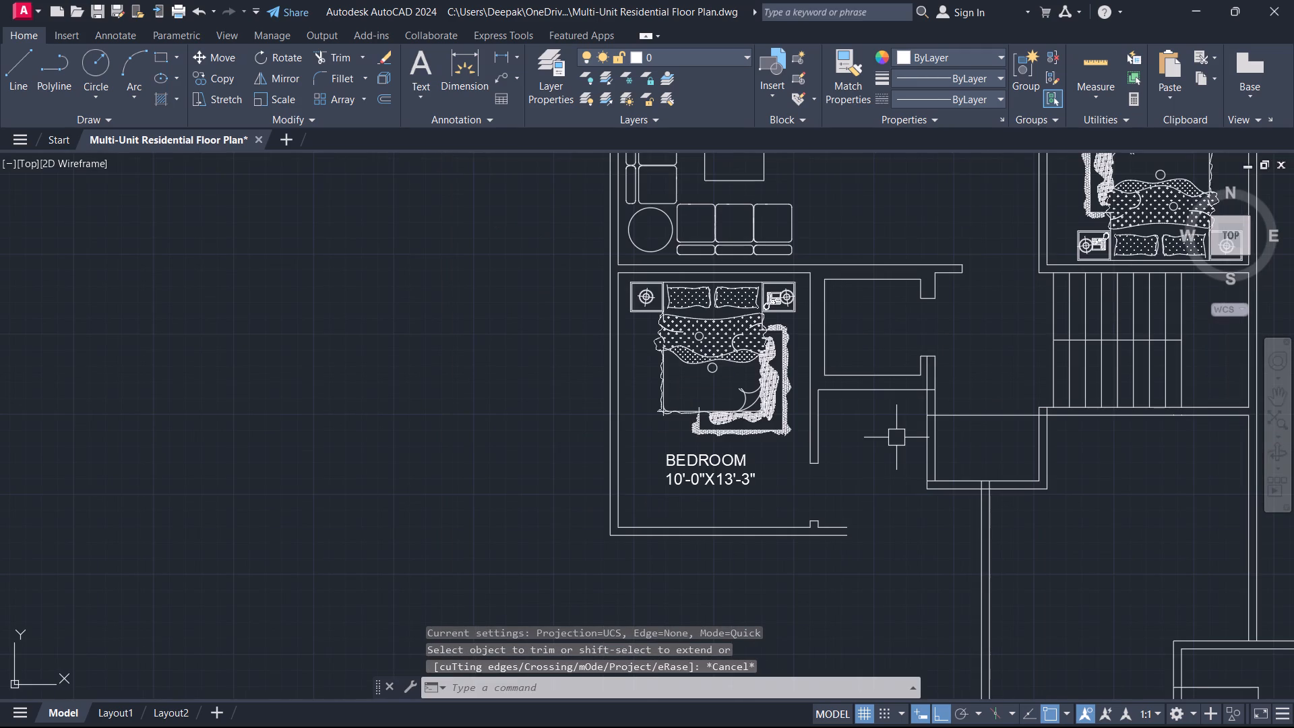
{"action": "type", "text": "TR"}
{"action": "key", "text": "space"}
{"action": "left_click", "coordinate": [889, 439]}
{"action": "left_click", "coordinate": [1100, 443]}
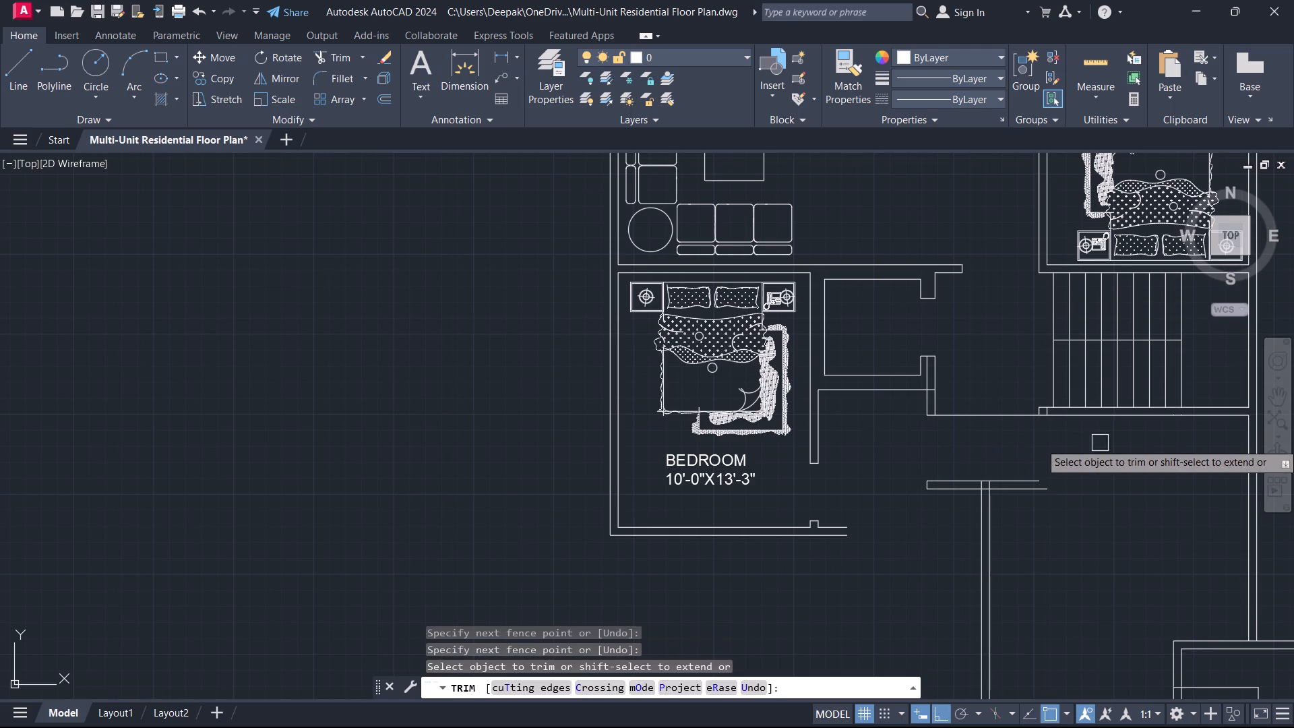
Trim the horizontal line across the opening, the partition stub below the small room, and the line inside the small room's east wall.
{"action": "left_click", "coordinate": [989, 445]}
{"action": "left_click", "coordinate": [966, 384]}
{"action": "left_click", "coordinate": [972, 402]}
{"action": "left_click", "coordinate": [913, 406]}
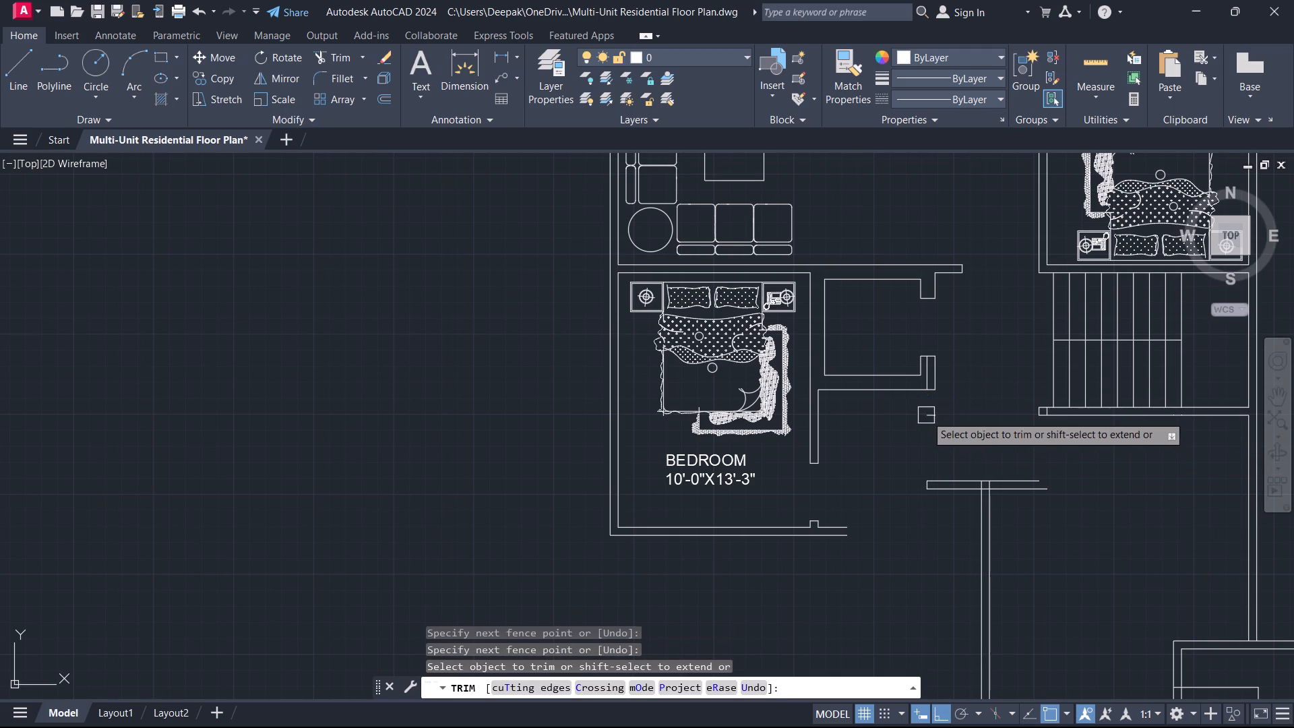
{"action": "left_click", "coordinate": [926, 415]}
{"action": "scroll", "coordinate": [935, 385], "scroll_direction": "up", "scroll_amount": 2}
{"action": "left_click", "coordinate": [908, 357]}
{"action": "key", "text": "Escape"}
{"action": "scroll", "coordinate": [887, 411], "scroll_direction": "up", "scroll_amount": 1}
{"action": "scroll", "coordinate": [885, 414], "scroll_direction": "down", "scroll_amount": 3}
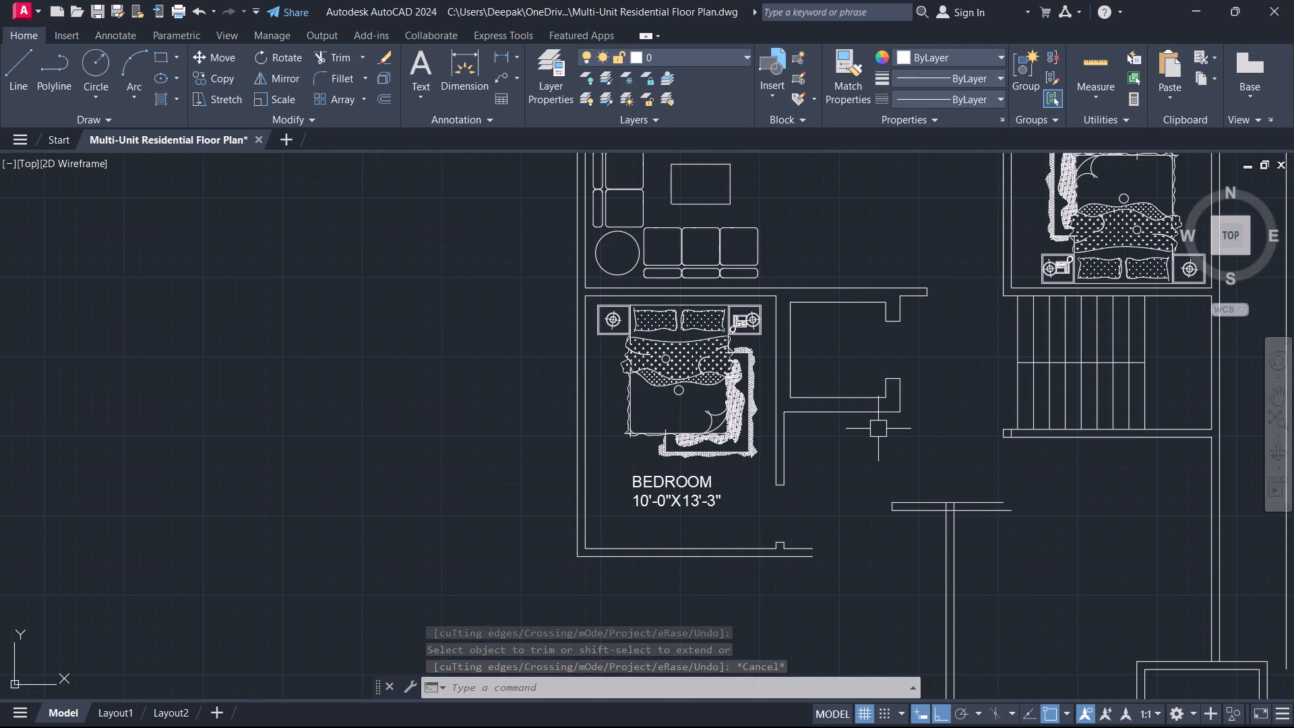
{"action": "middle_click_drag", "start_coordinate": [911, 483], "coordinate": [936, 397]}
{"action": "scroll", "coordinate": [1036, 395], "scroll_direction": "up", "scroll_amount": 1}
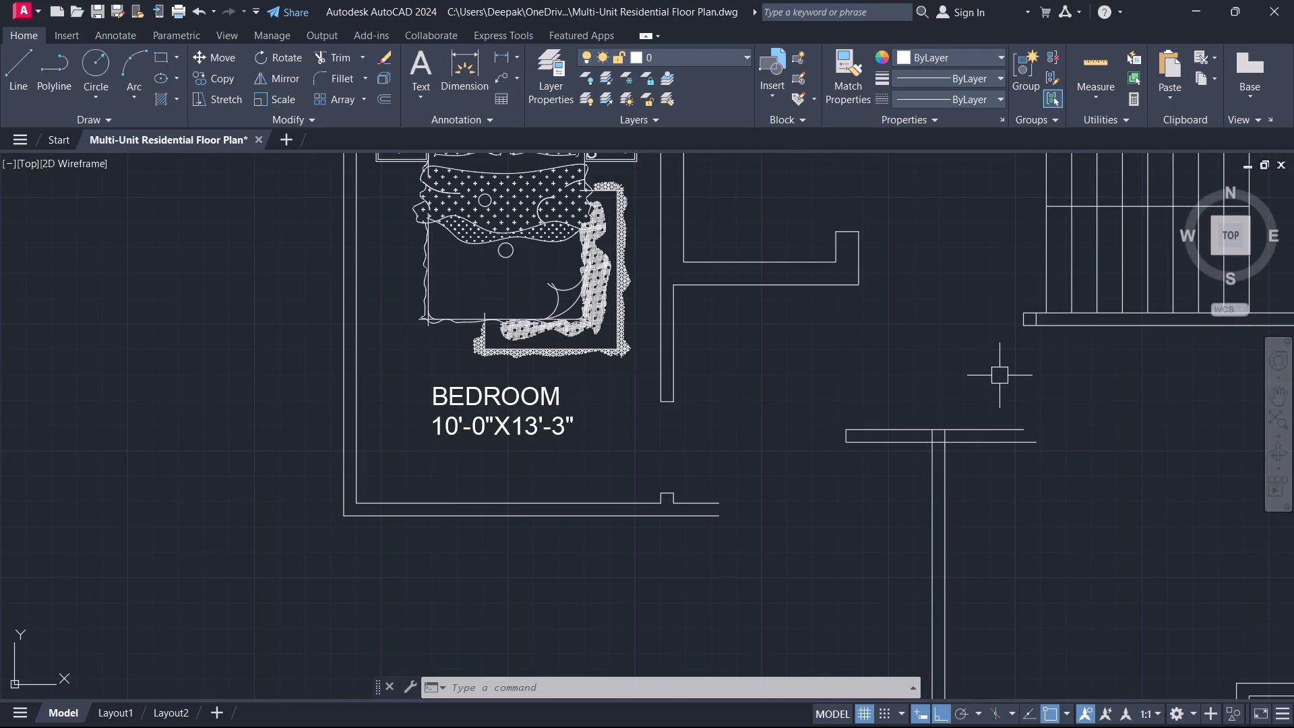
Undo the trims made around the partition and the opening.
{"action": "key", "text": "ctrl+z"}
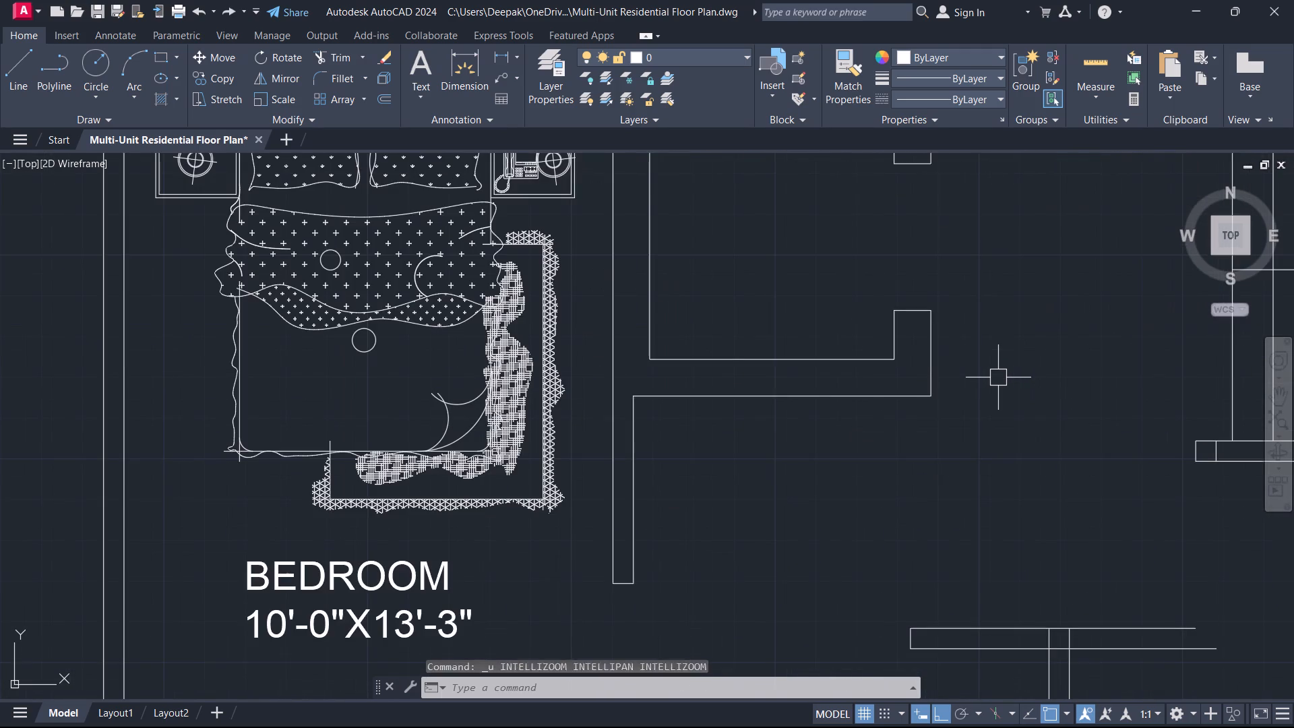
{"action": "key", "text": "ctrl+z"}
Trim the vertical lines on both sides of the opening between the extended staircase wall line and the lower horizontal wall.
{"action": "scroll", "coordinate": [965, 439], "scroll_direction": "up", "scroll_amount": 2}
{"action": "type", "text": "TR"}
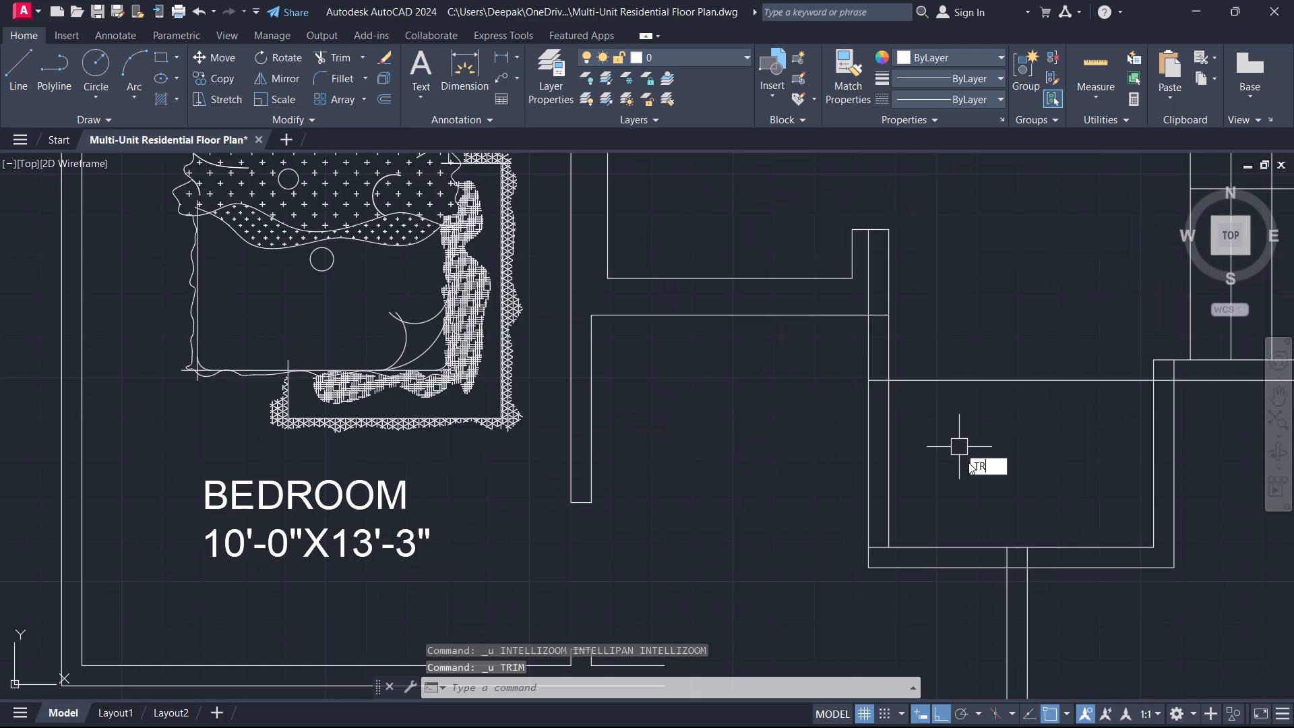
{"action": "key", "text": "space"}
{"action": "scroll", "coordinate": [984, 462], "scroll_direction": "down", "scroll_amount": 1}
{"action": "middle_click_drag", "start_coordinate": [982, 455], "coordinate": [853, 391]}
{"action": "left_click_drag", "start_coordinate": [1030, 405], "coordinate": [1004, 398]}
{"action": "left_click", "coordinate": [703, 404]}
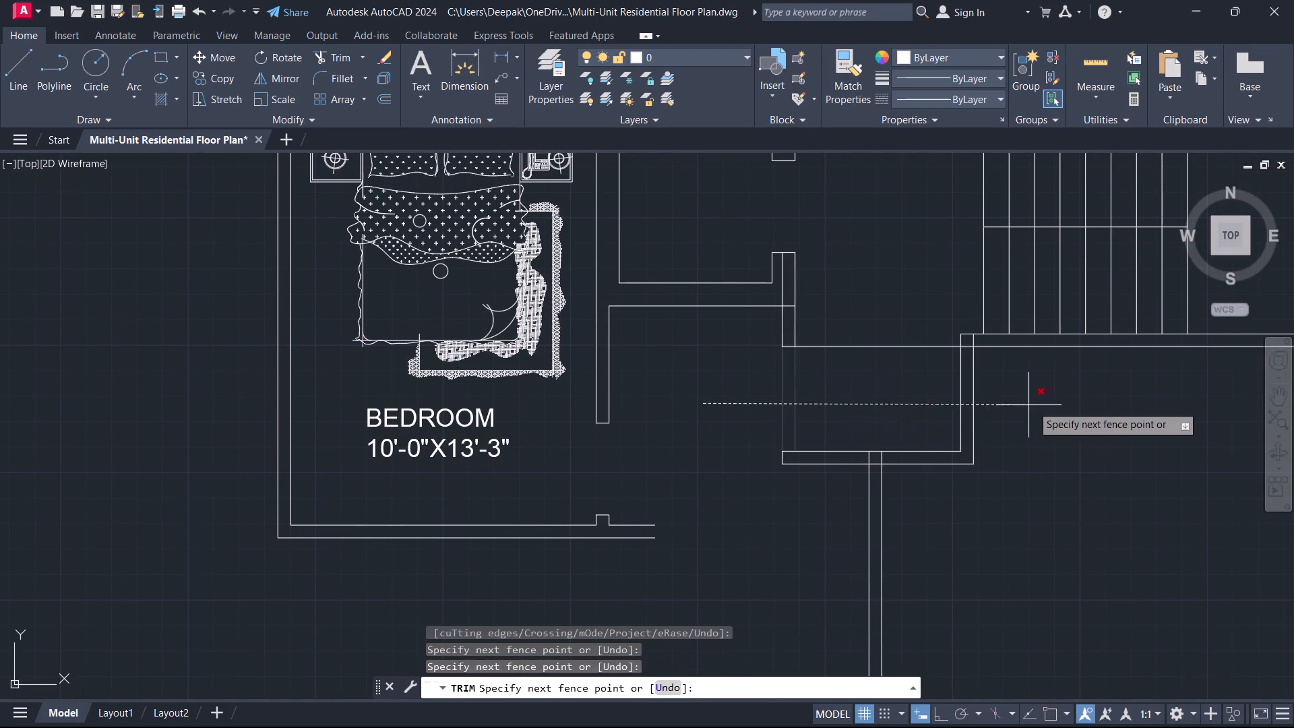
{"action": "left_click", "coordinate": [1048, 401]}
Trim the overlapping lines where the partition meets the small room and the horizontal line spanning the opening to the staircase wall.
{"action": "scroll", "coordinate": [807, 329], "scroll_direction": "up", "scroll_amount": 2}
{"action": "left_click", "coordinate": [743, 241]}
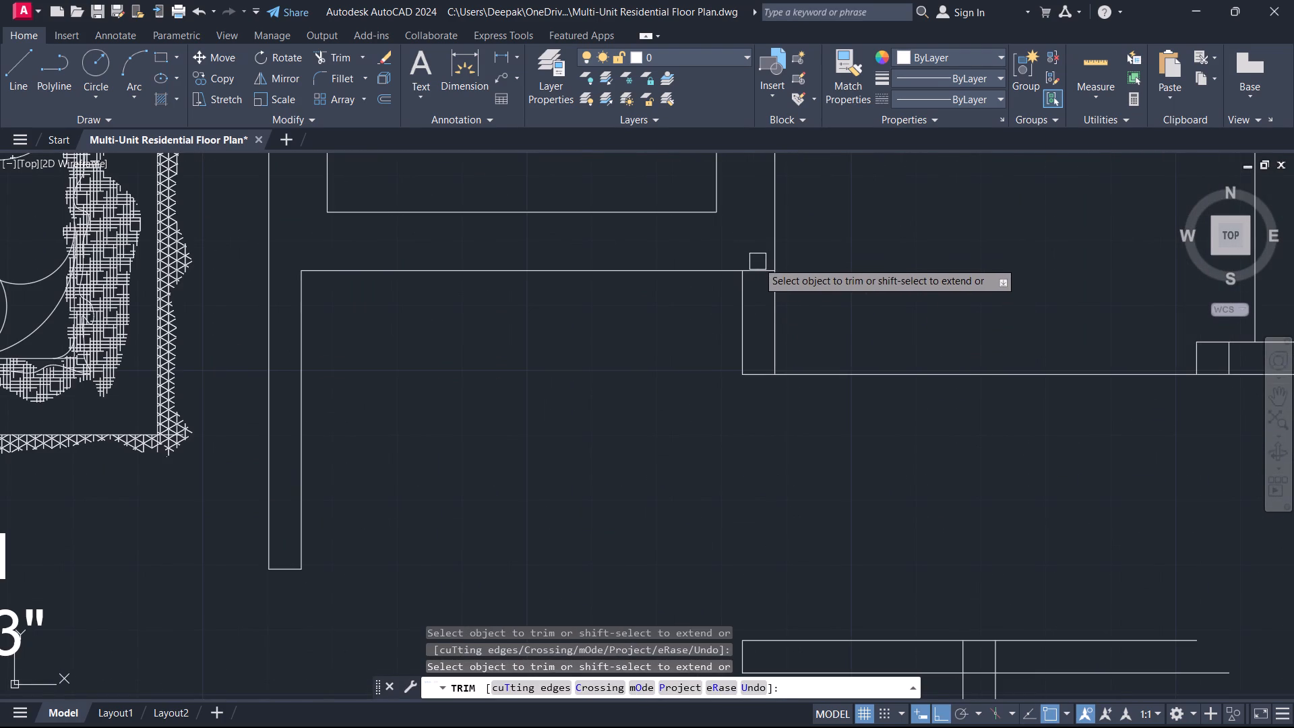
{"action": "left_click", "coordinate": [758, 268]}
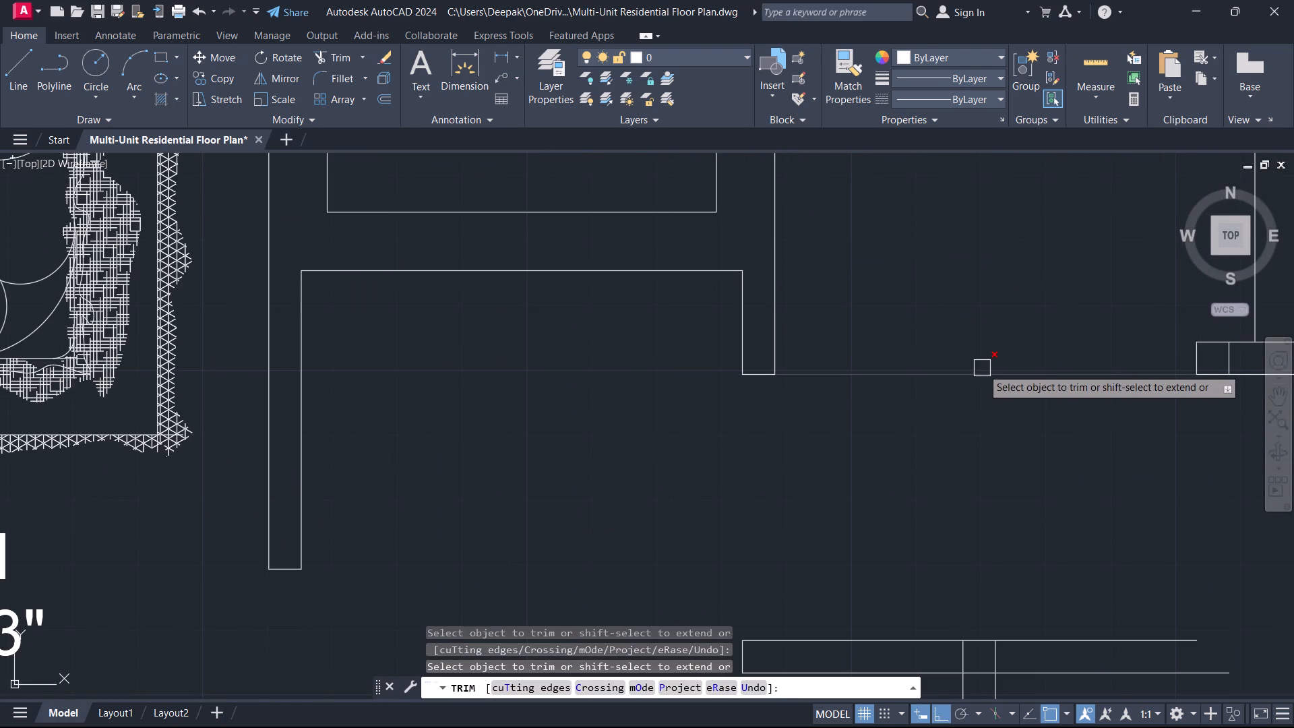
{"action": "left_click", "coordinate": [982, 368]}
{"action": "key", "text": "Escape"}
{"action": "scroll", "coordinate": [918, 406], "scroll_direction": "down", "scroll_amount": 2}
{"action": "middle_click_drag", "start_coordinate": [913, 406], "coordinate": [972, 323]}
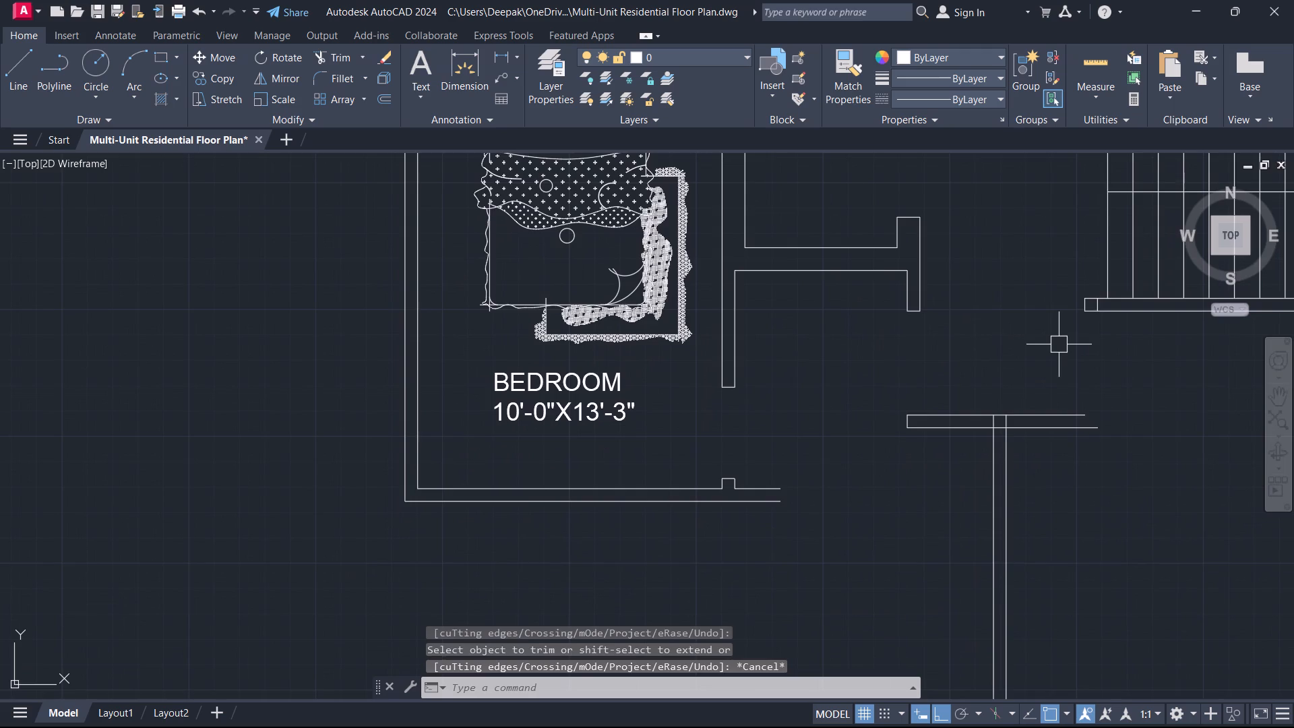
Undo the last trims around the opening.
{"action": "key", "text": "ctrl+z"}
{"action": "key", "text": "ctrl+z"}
Extend the upper line of the lower horizontal wall east to the outer line of the east wall.
{"action": "middle_click_drag", "start_coordinate": [1040, 382], "coordinate": [861, 382]}
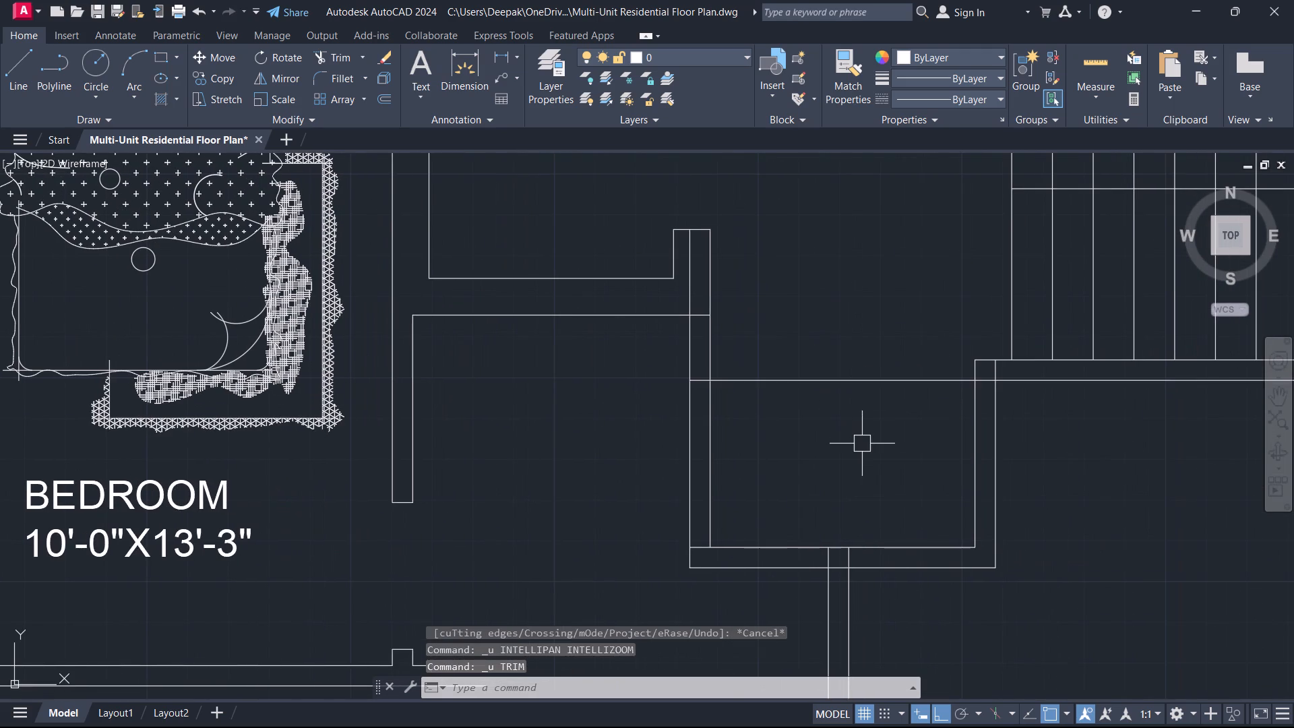
{"action": "key", "text": "e"}
{"action": "key", "text": "x"}
{"action": "key", "text": "space"}
{"action": "left_click", "coordinate": [933, 541]}
{"action": "key", "text": "Escape"}
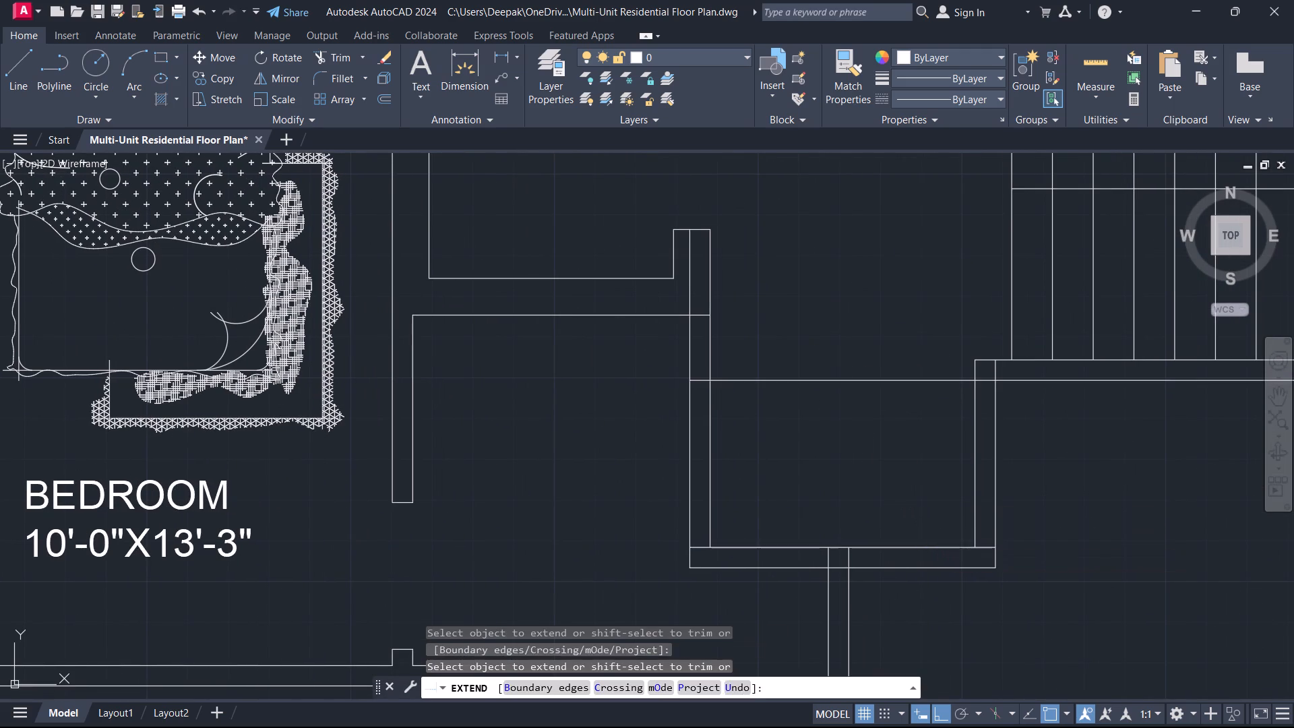
Trim the vertical lines on both sides between the staircase wall line and lower wall, plus the horizontal line spanning the opening.
{"action": "type", "text": "TR"}
{"action": "key", "text": "space"}
{"action": "left_click_drag", "start_coordinate": [1039, 485], "coordinate": [1021, 485]}
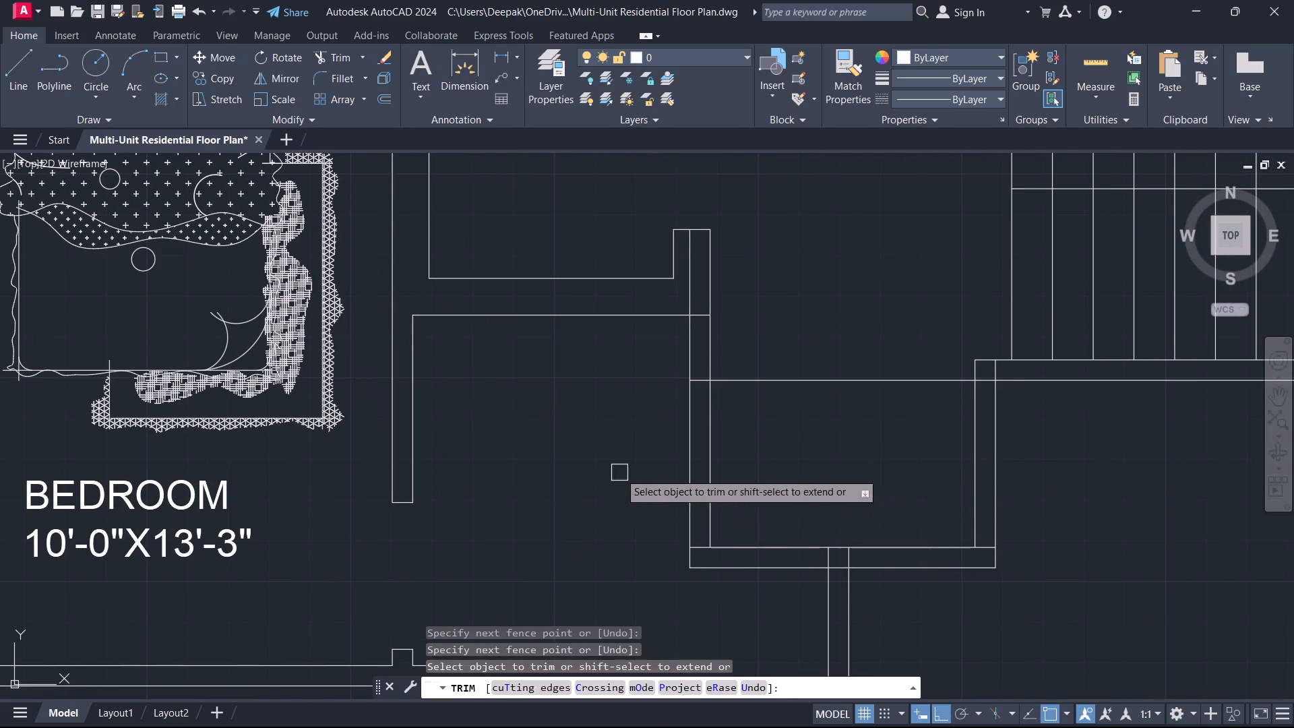
{"action": "left_click_drag", "start_coordinate": [619, 473], "coordinate": [662, 475]}
{"action": "left_click_drag", "start_coordinate": [1098, 480], "coordinate": [824, 340]}
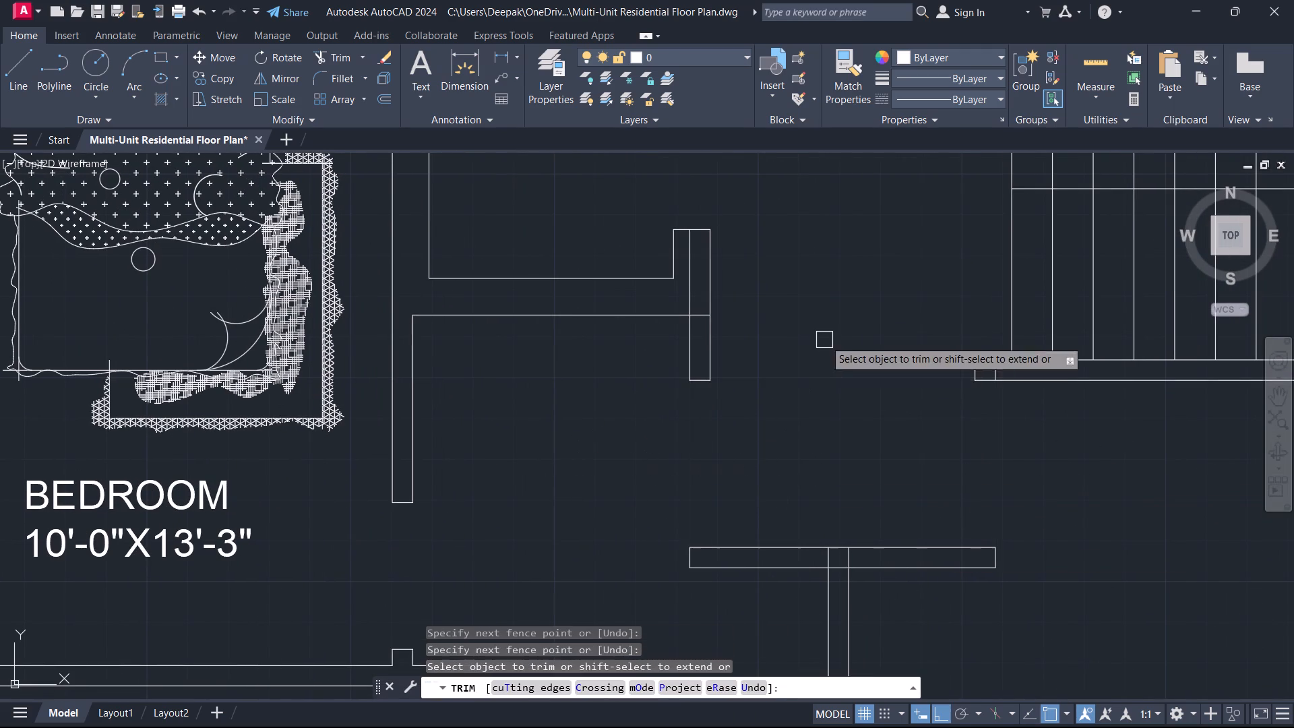
Trim the overlapping lines where the short partition meets the small room's south-east corner.
{"action": "scroll", "coordinate": [684, 322], "scroll_direction": "up", "scroll_amount": 3}
{"action": "left_click_drag", "start_coordinate": [710, 315], "coordinate": [677, 254]}
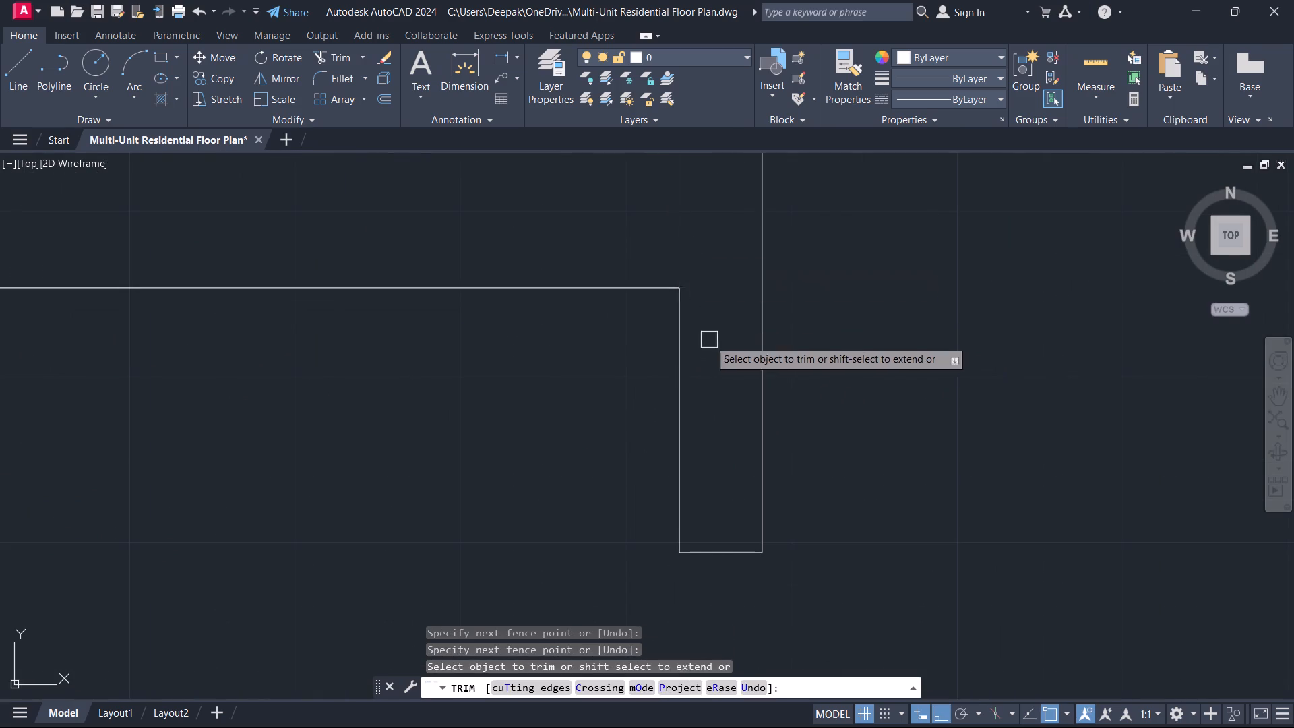
{"action": "scroll", "coordinate": [704, 344], "scroll_direction": "down", "scroll_amount": 5}
{"action": "scroll", "coordinate": [644, 367], "scroll_direction": "up", "scroll_amount": 2}
{"action": "middle_click_drag", "start_coordinate": [644, 367], "coordinate": [687, 370]}
{"action": "key", "text": "Escape"}
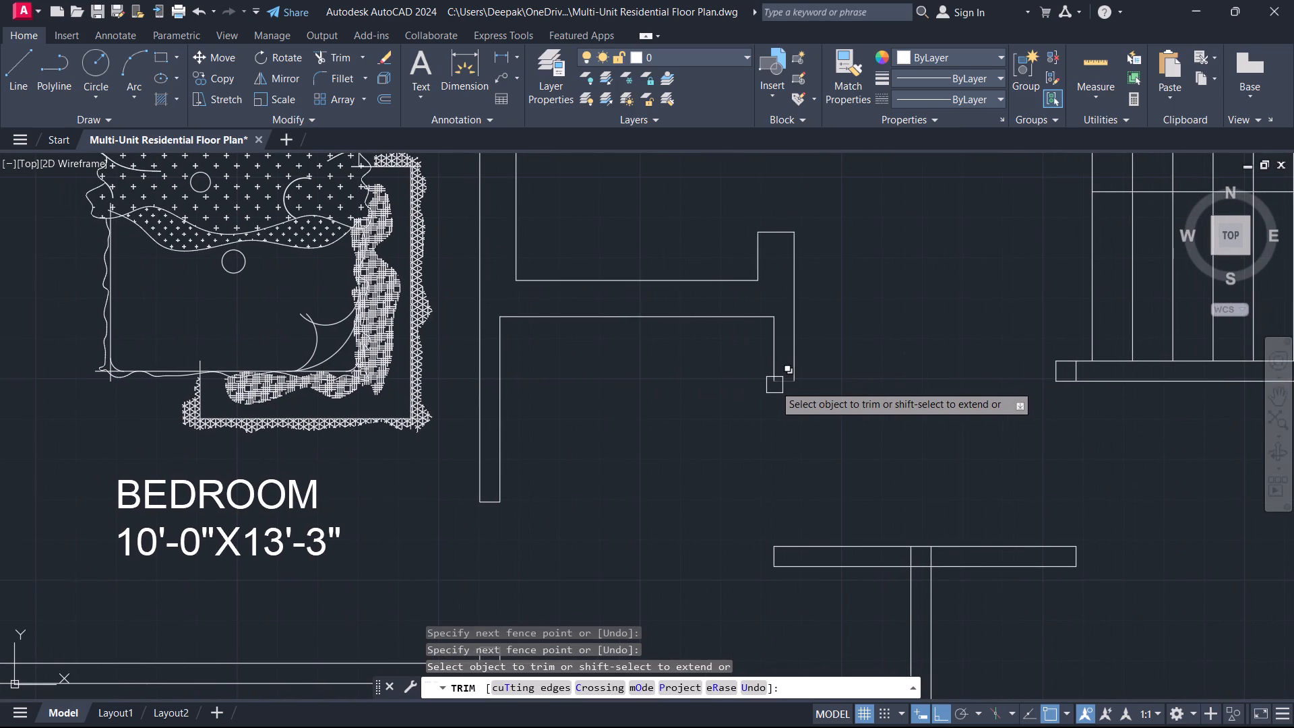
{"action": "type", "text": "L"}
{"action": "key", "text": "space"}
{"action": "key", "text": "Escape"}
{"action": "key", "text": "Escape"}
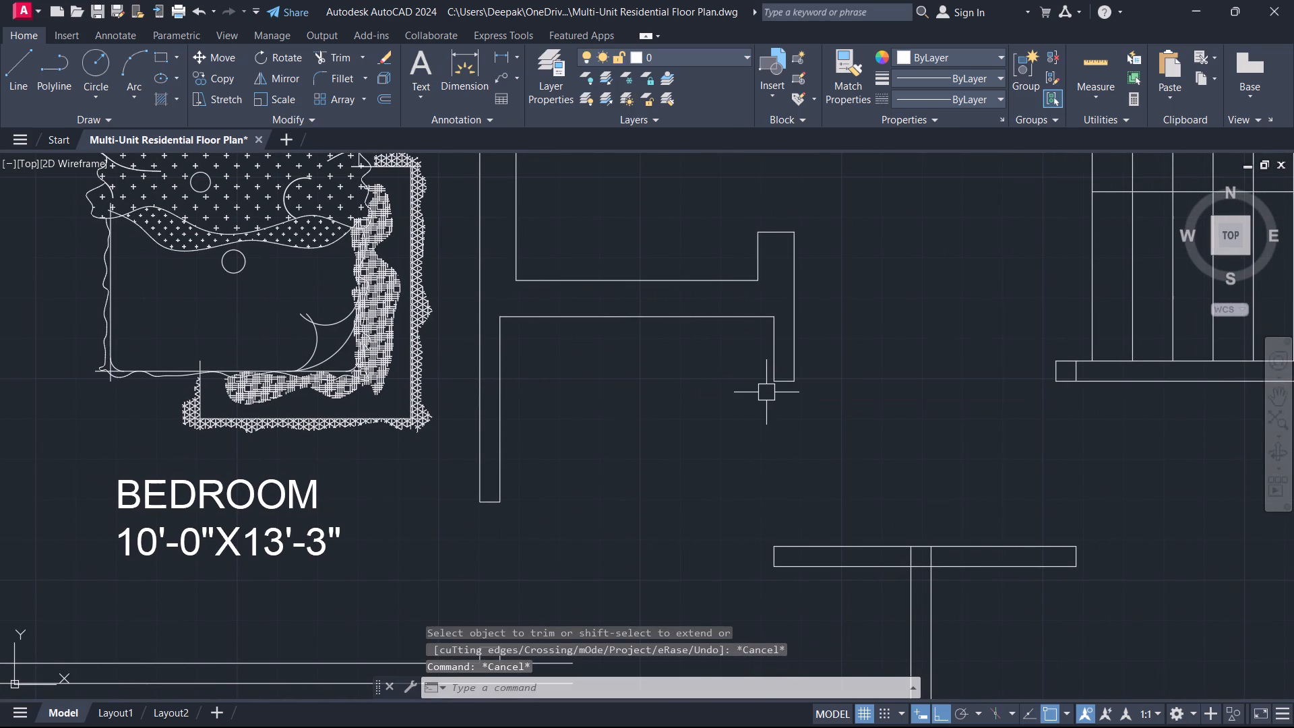
Draw a horizontal line from the short partition's south-west corner west to the bedroom wall.
{"action": "type", "text": "L"}
{"action": "key", "text": "space"}
{"action": "left_click_drag", "start_coordinate": [774, 382], "coordinate": [767, 380]}
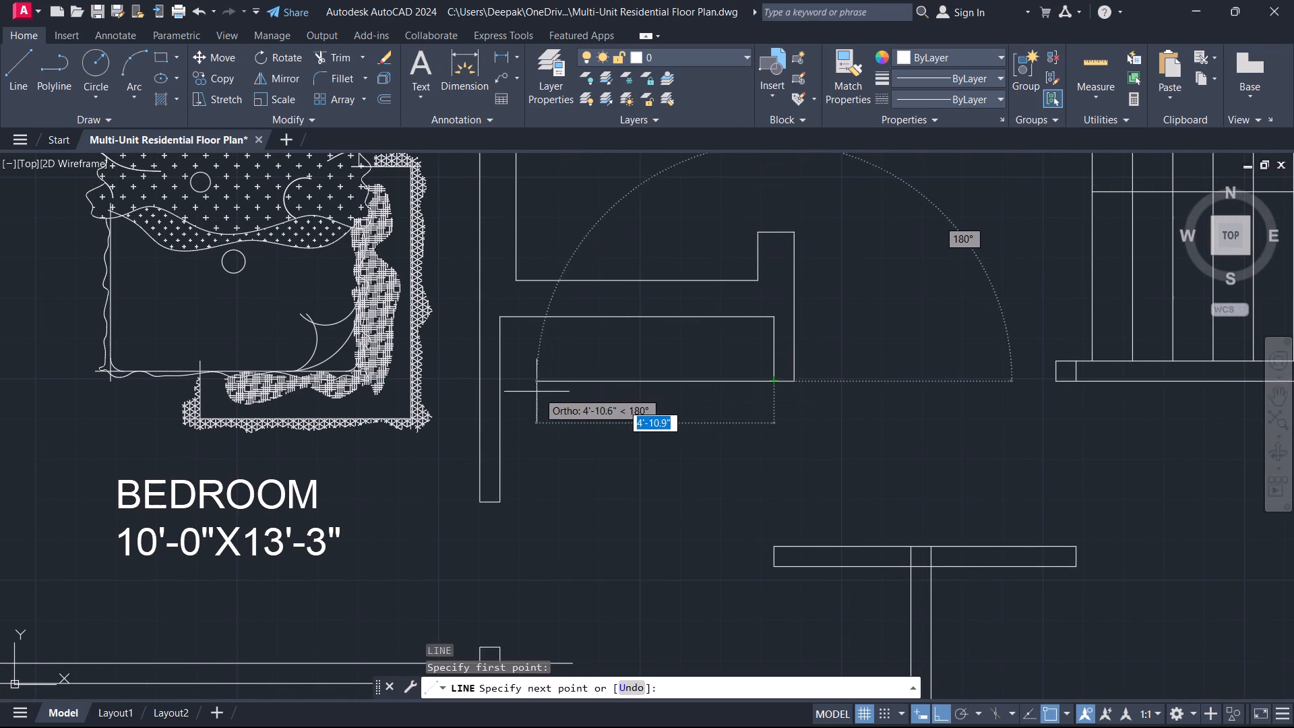
{"action": "left_click", "coordinate": [501, 382]}
{"action": "key", "text": "Escape"}
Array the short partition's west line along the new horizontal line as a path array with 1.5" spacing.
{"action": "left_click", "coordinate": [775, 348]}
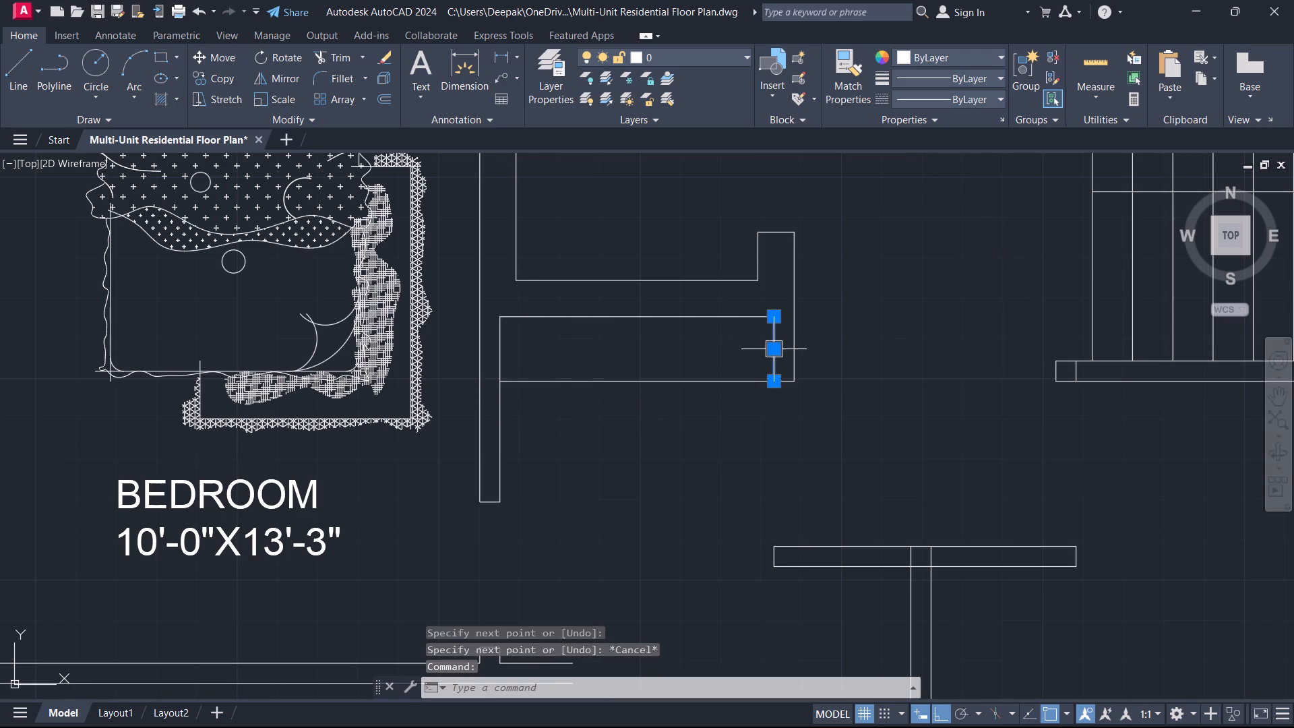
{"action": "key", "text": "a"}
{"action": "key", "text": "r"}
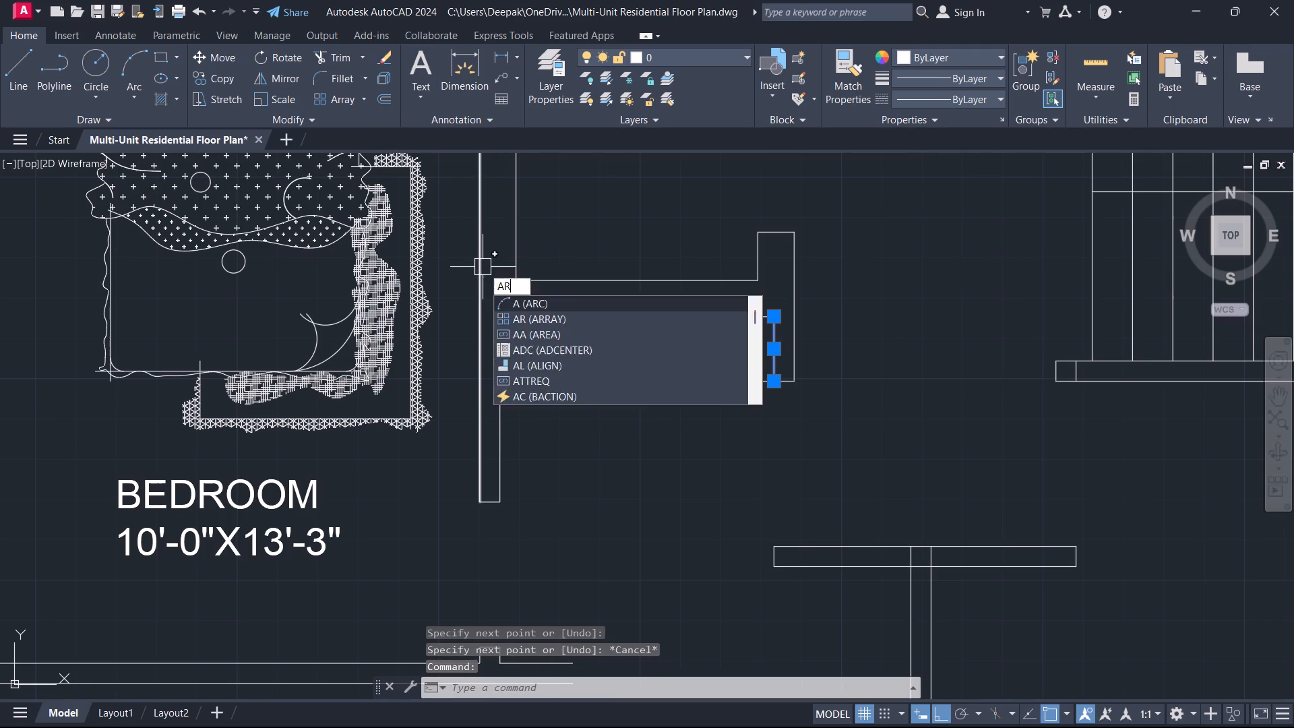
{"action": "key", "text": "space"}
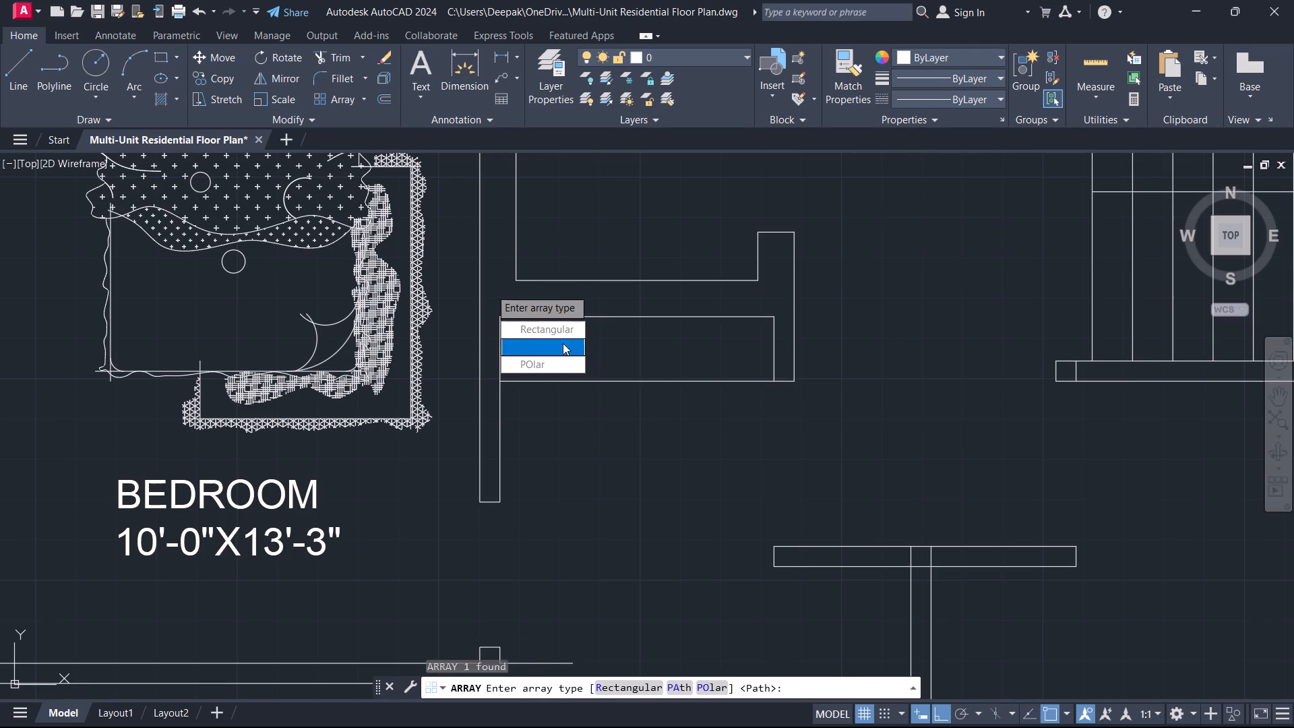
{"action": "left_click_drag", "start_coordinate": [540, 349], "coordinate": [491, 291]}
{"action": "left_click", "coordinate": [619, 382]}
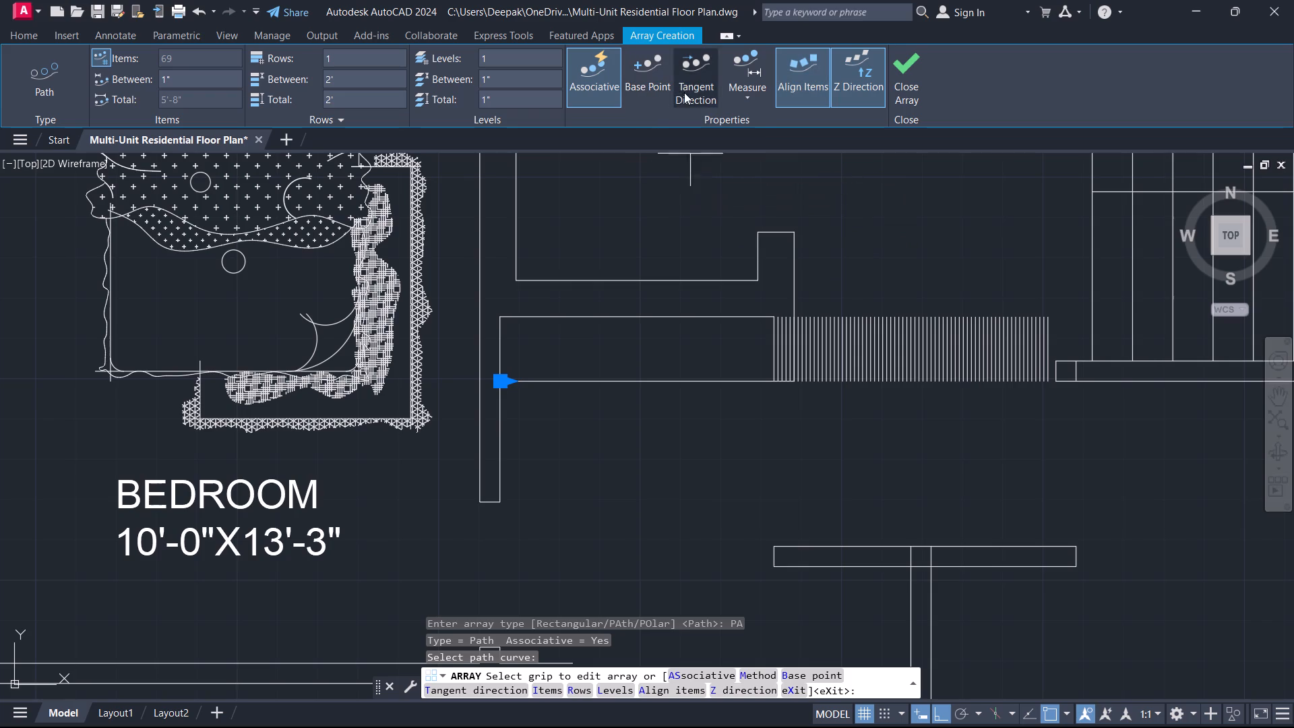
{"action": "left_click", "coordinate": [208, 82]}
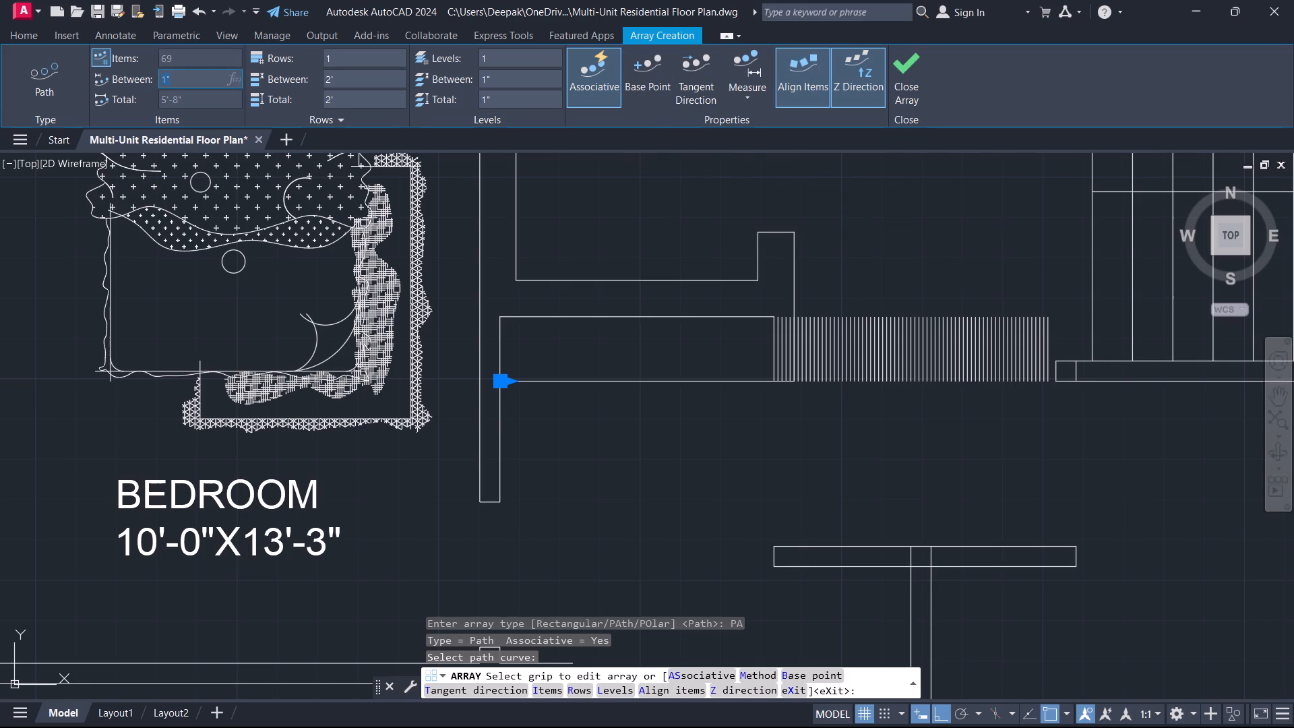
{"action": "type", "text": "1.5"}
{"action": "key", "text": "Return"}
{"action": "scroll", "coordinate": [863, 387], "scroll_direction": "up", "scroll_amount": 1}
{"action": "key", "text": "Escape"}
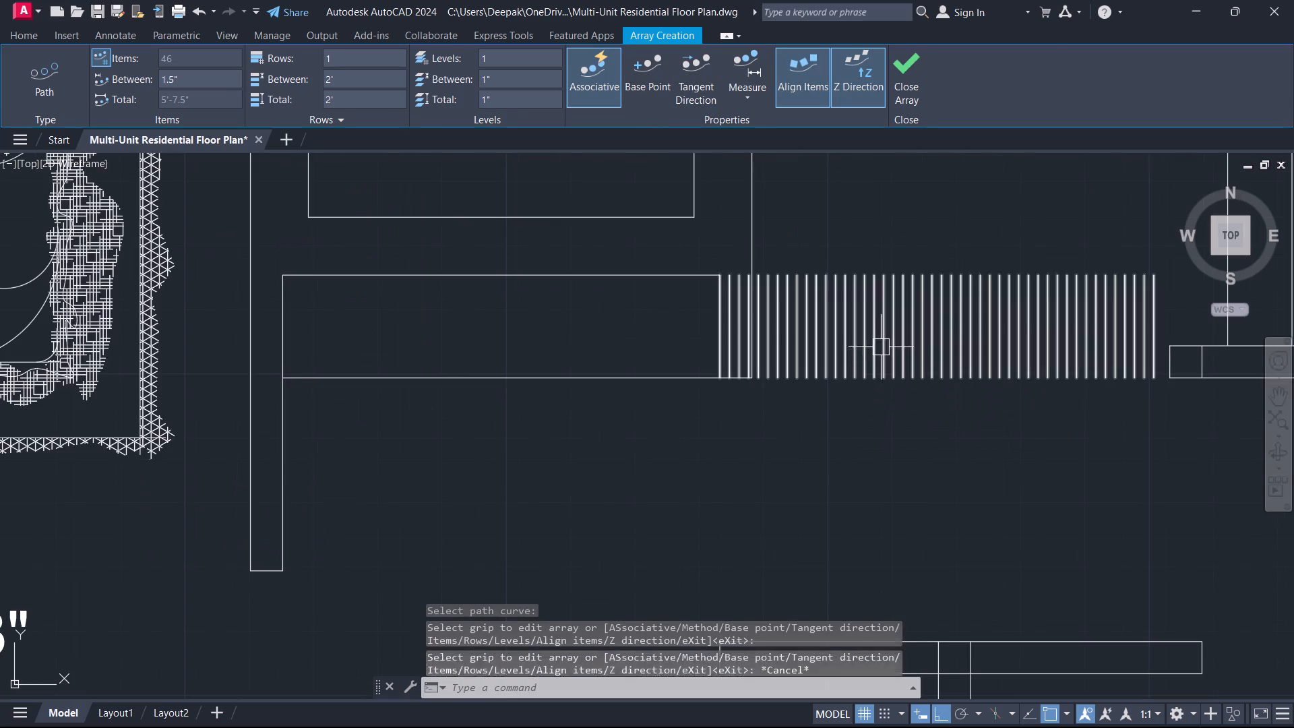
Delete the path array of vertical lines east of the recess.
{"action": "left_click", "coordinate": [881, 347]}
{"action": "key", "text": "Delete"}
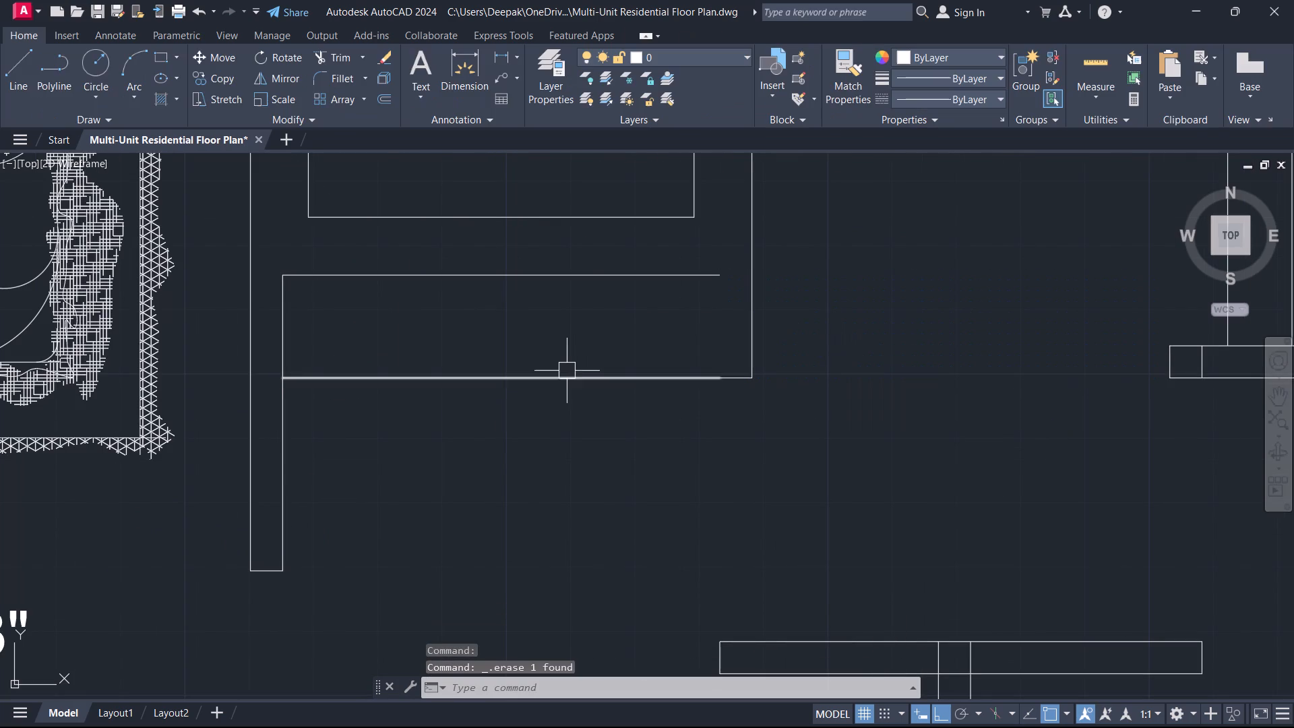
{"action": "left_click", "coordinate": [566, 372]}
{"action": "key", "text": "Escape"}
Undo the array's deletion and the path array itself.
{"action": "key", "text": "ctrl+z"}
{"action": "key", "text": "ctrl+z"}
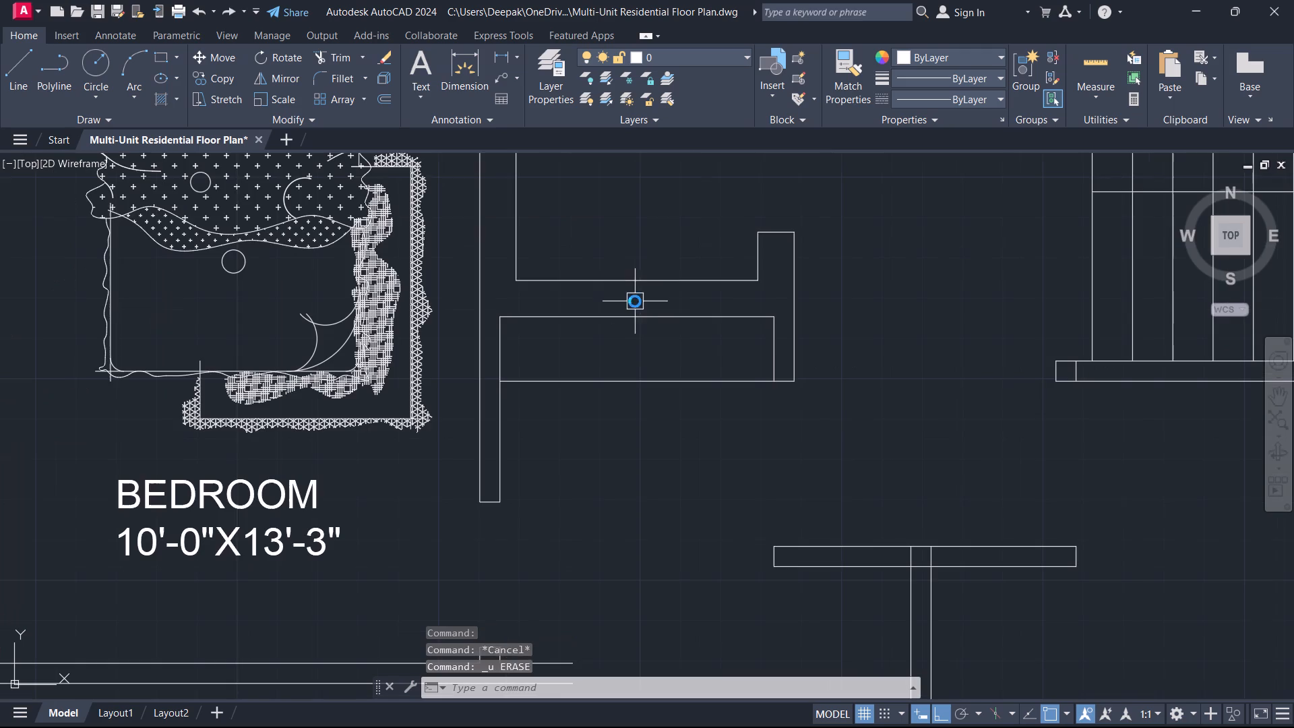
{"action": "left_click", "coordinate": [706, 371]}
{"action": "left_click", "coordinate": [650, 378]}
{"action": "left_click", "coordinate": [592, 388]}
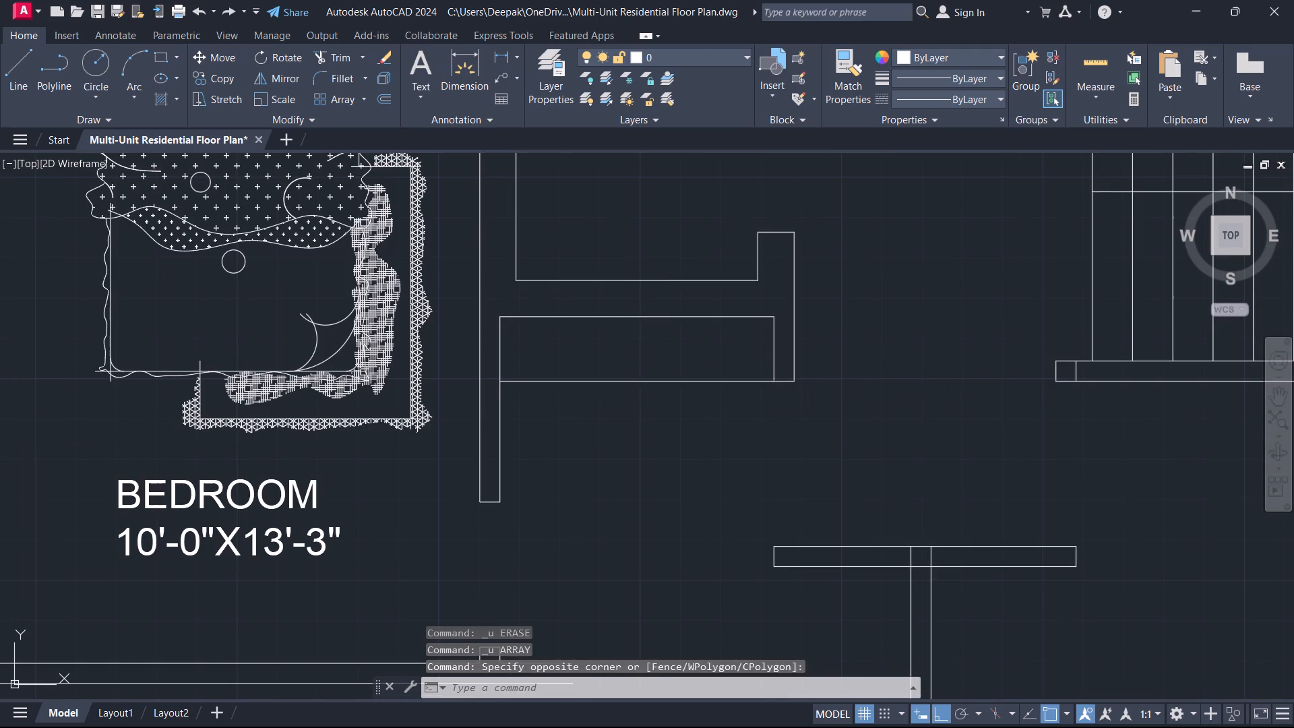
Break the bedroom wall's east line at the point where the recess's south horizontal line meets it.
{"action": "key", "text": "Escape"}
{"action": "left_click", "coordinate": [501, 356]}
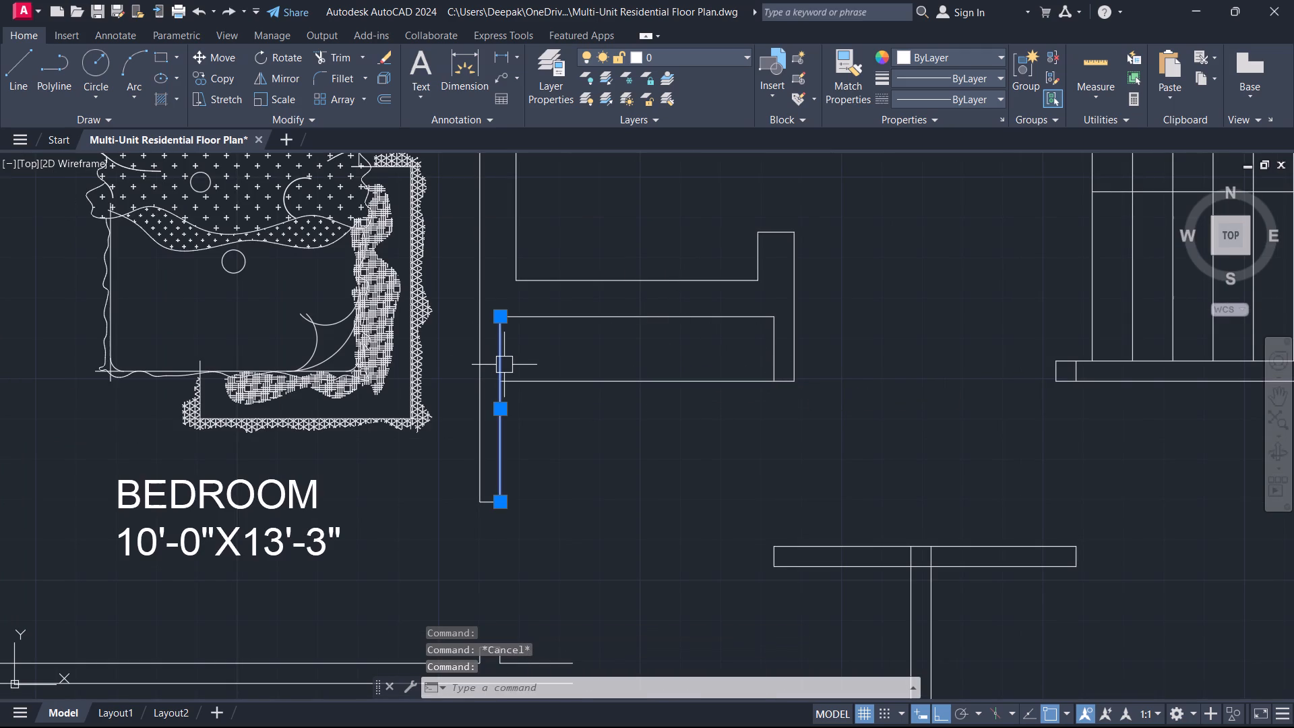
{"action": "type", "text": "BR"}
{"action": "left_click", "coordinate": [541, 436]}
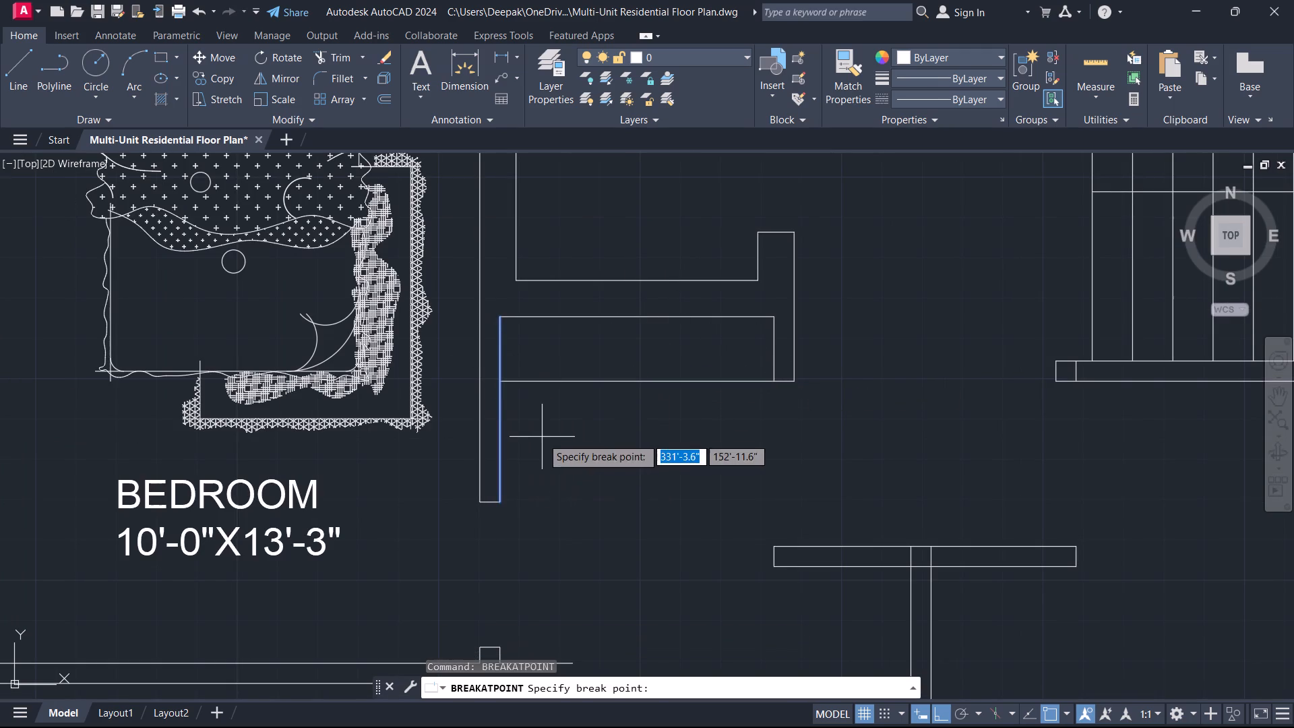
{"action": "left_click", "coordinate": [503, 380]}
{"action": "key", "text": "Escape"}
Array the recess's west line segment along its south horizontal line as a path array with 1.5" spacing.
{"action": "left_click", "coordinate": [496, 358]}
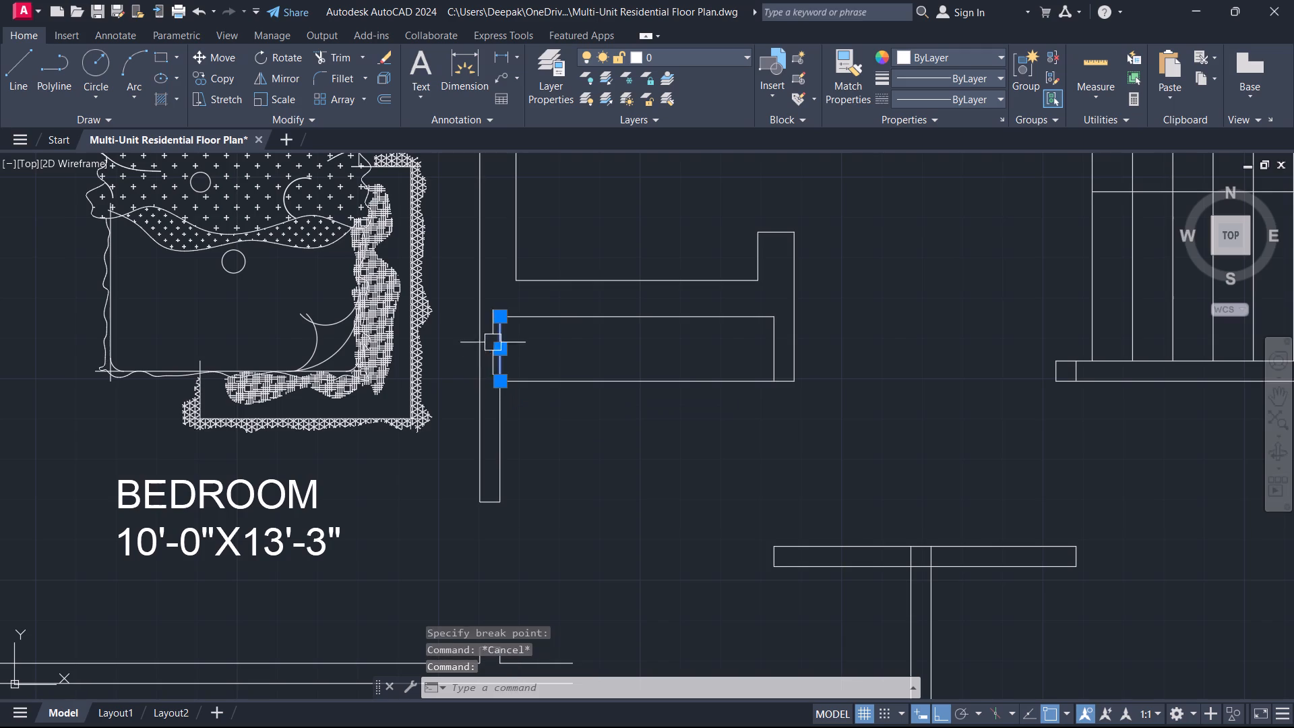
{"action": "key", "text": "a"}
{"action": "type", "text": "R"}
{"action": "key", "text": "space"}
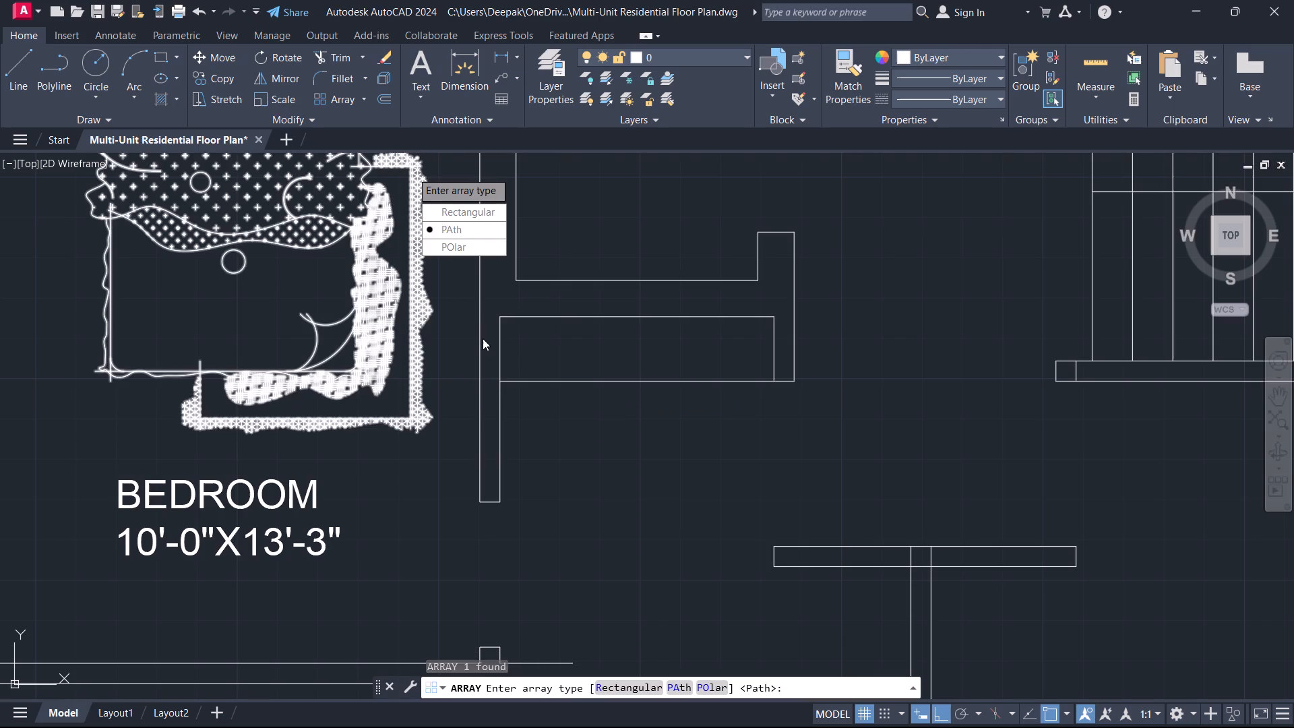
{"action": "left_click_drag", "start_coordinate": [470, 235], "coordinate": [411, 172]}
{"action": "left_click", "coordinate": [554, 382]}
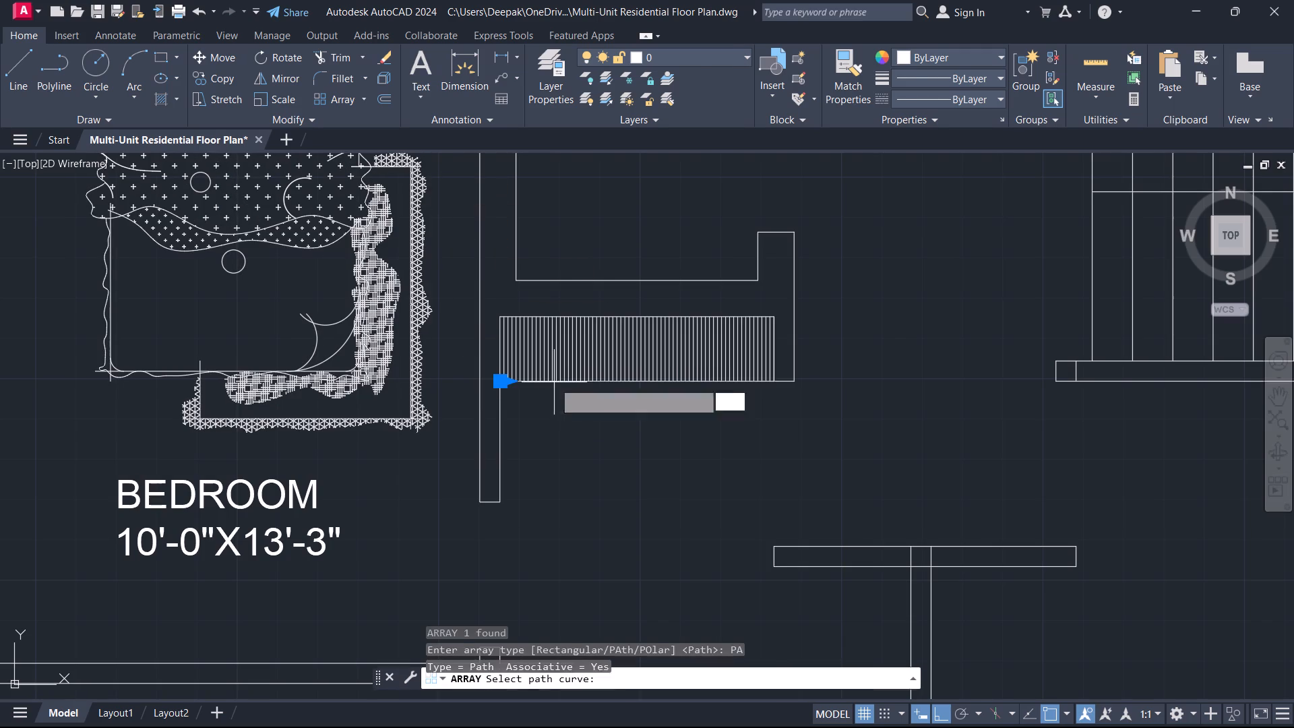
{"action": "left_click", "coordinate": [237, 81]}
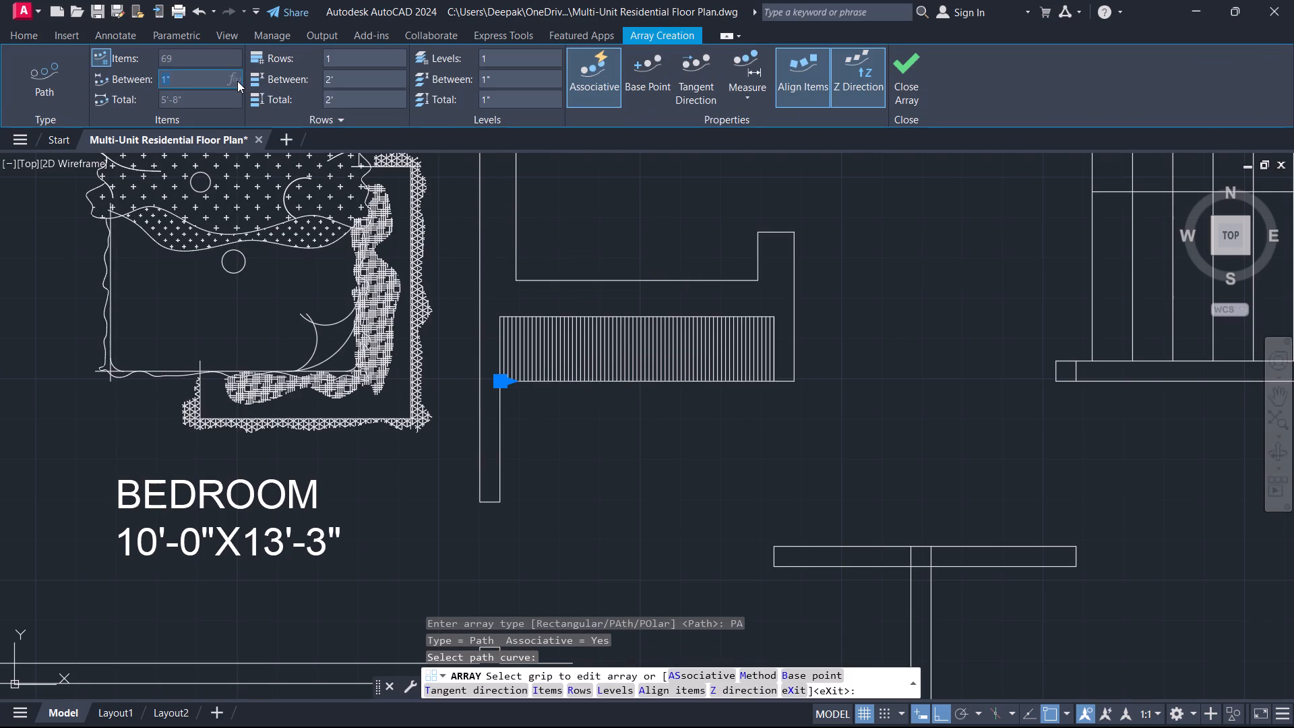
{"action": "type", "text": "1.5"}
{"action": "key", "text": "Return"}
{"action": "key", "text": "Escape"}
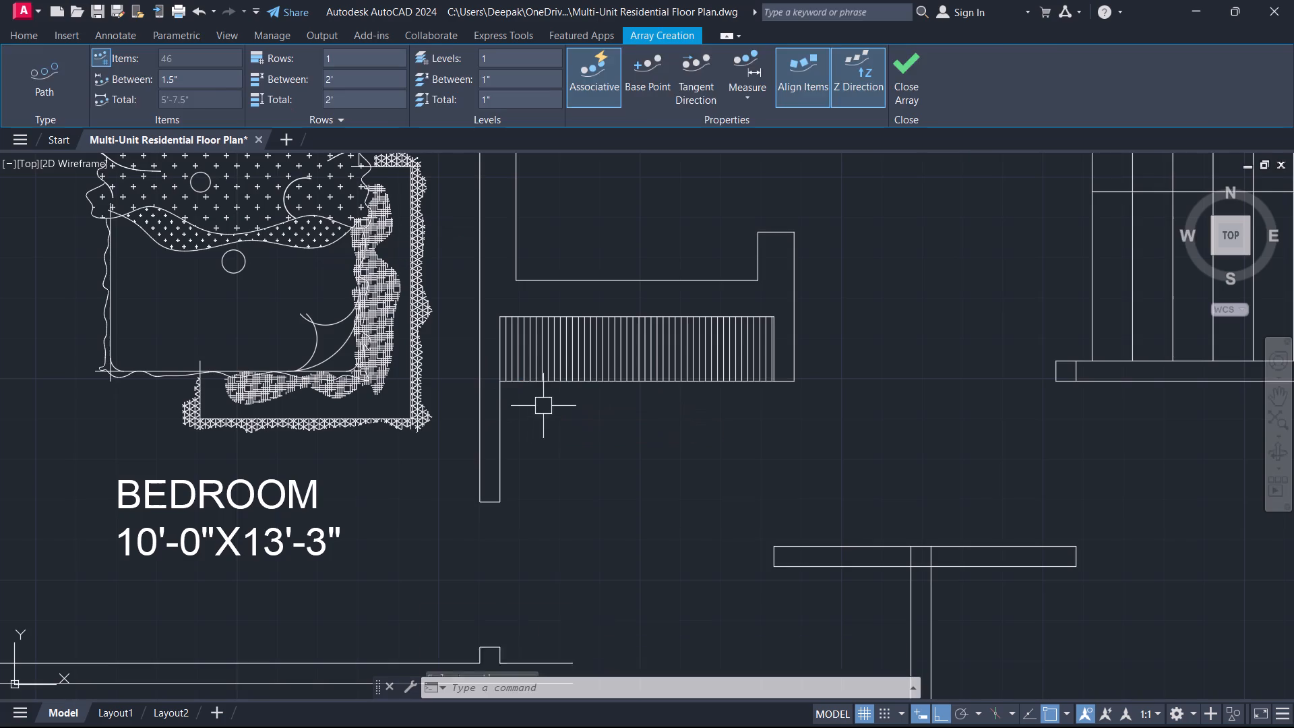
Examine the Flat-1 layout, from the northern bedrooms and dining hall down to the unfinished walls south of the staircase.
{"action": "scroll", "coordinate": [553, 418], "scroll_direction": "down", "scroll_amount": 1}
{"action": "middle_click_drag", "start_coordinate": [564, 438], "coordinate": [600, 413]}
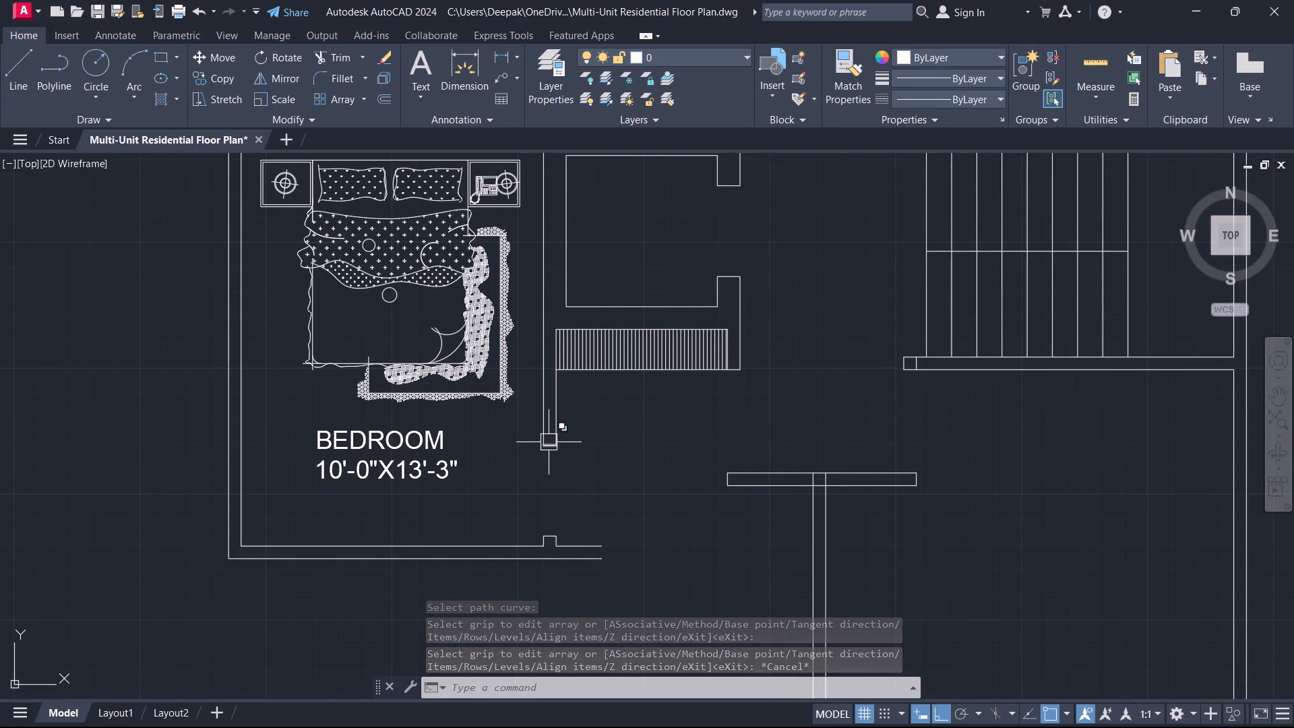
{"action": "scroll", "coordinate": [538, 428], "scroll_direction": "down", "scroll_amount": 3}
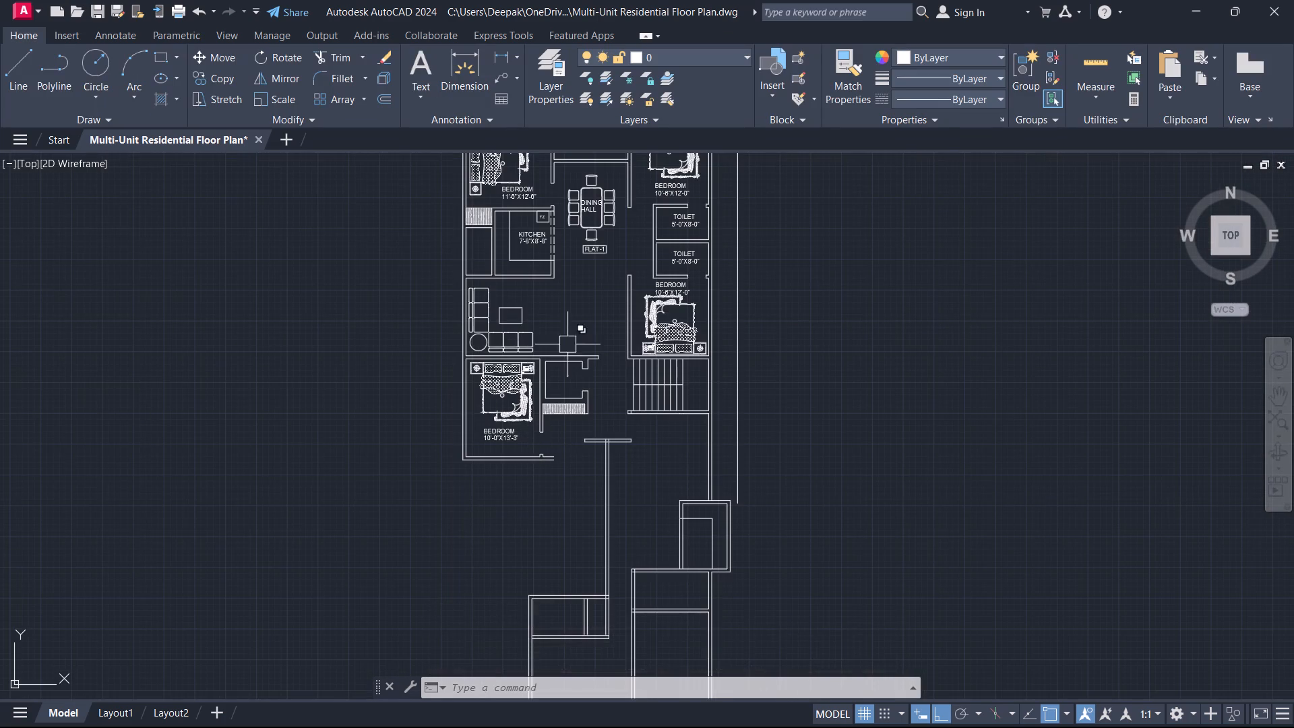
{"action": "scroll", "coordinate": [617, 230], "scroll_direction": "up", "scroll_amount": 1}
{"action": "middle_click_drag", "start_coordinate": [617, 230], "coordinate": [619, 433]}
{"action": "middle_click_drag", "start_coordinate": [560, 510], "coordinate": [565, 458]}
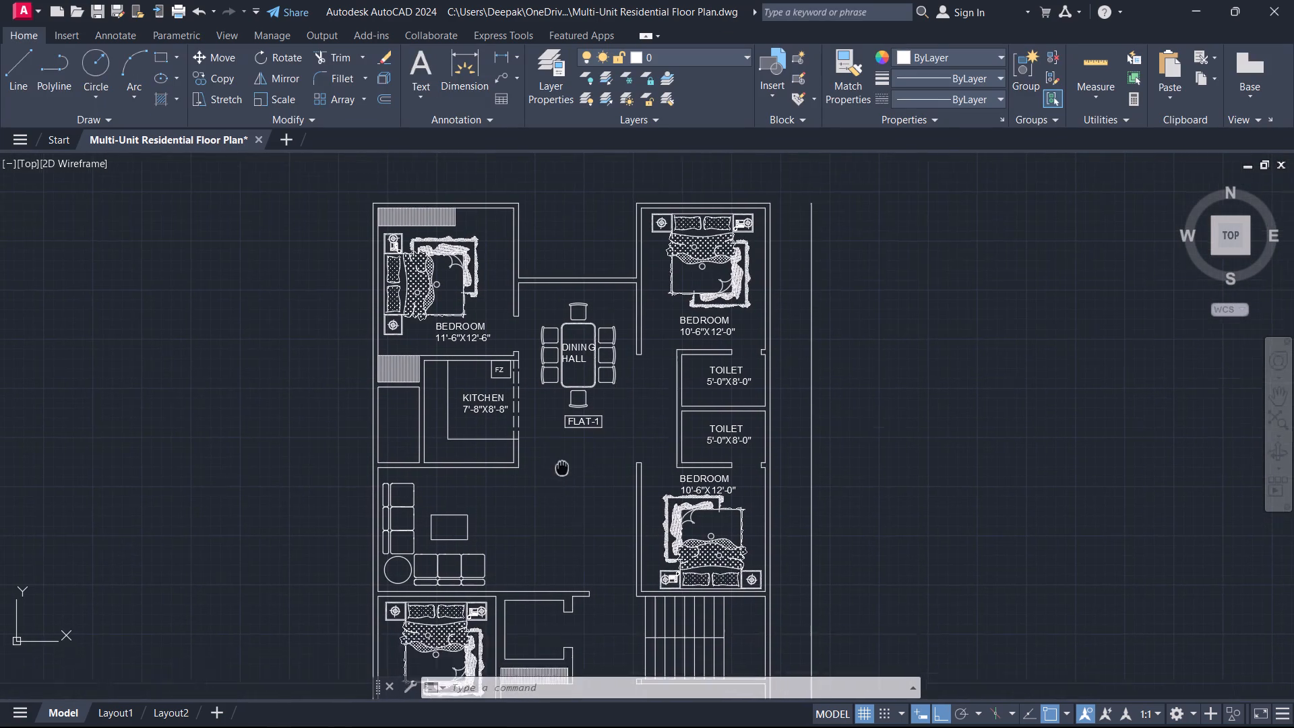
{"action": "middle_click_drag", "start_coordinate": [565, 458], "coordinate": [596, 384]}
{"action": "scroll", "coordinate": [579, 451], "scroll_direction": "down", "scroll_amount": 1}
{"action": "middle_click_drag", "start_coordinate": [588, 482], "coordinate": [620, 350]}
{"action": "scroll", "coordinate": [595, 447], "scroll_direction": "up", "scroll_amount": 1}
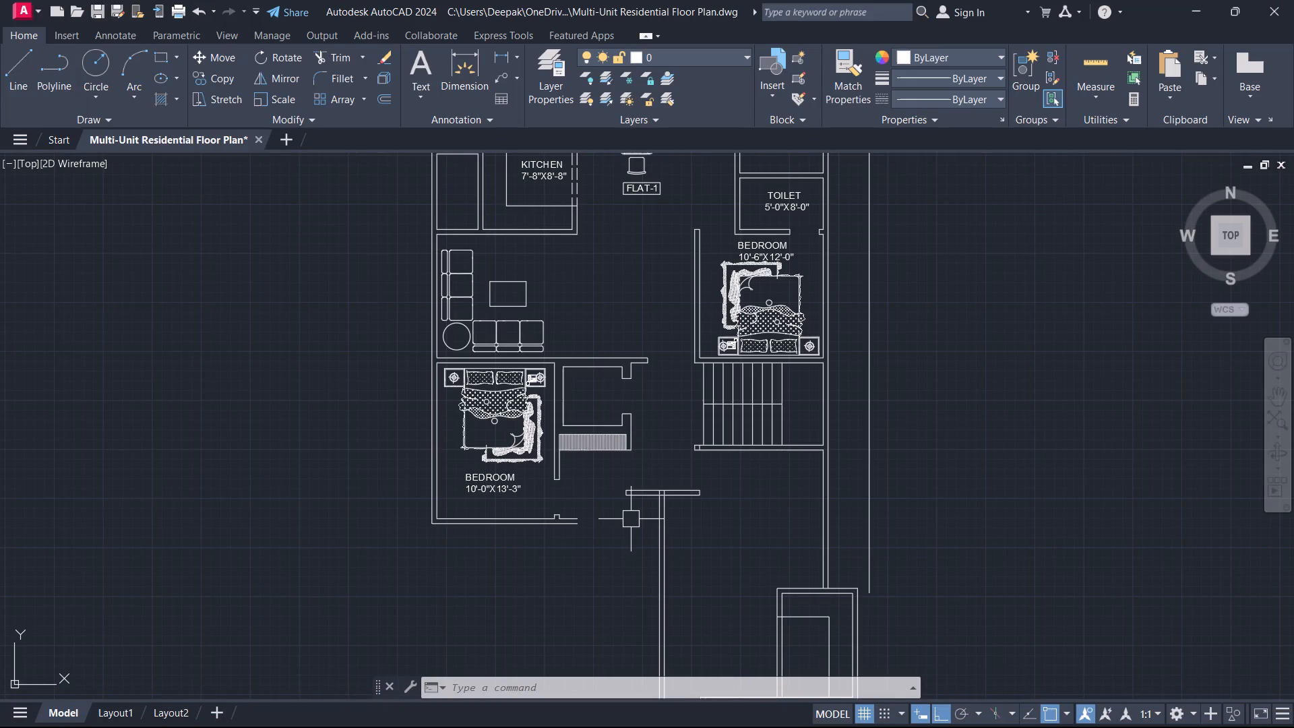
{"action": "middle_click_drag", "start_coordinate": [644, 552], "coordinate": [705, 471]}
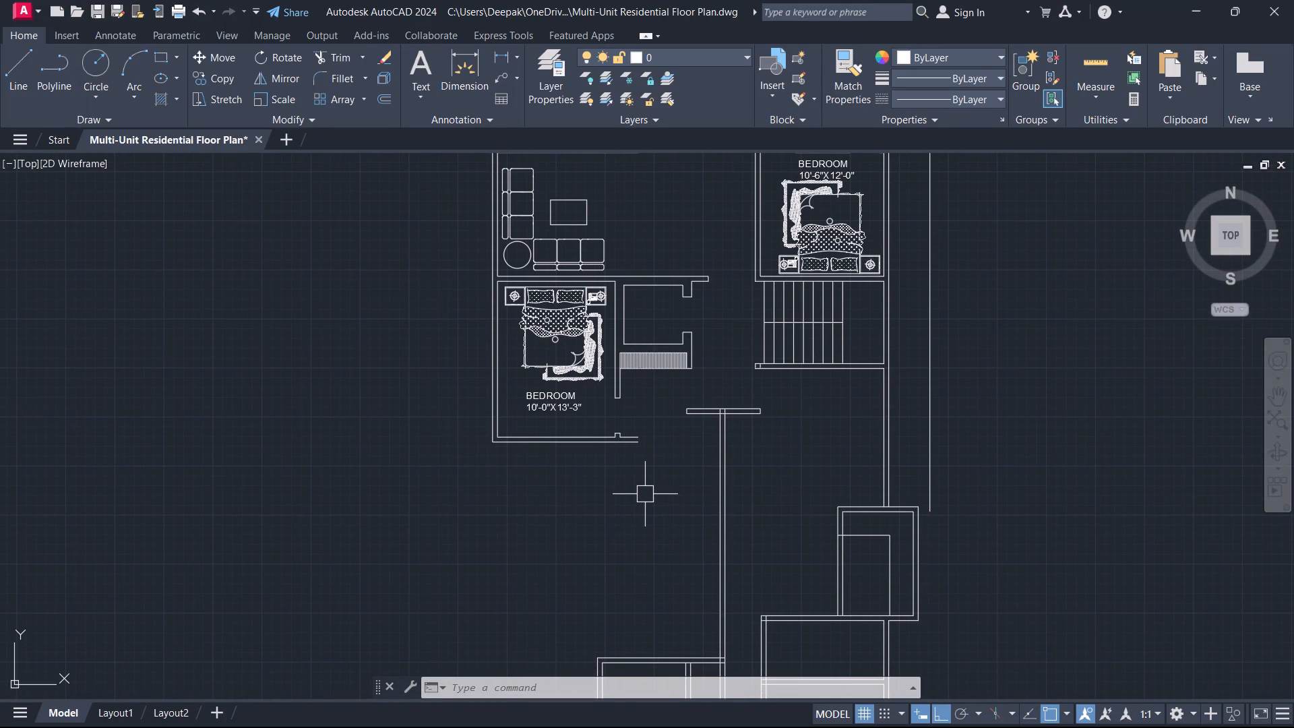
Offset the outer south wall line of the 10'-0"X13'-3" bedroom 8' to the south.
{"action": "scroll", "coordinate": [623, 485], "scroll_direction": "up", "scroll_amount": 1}
{"action": "middle_click_drag", "start_coordinate": [622, 485], "coordinate": [659, 462]}
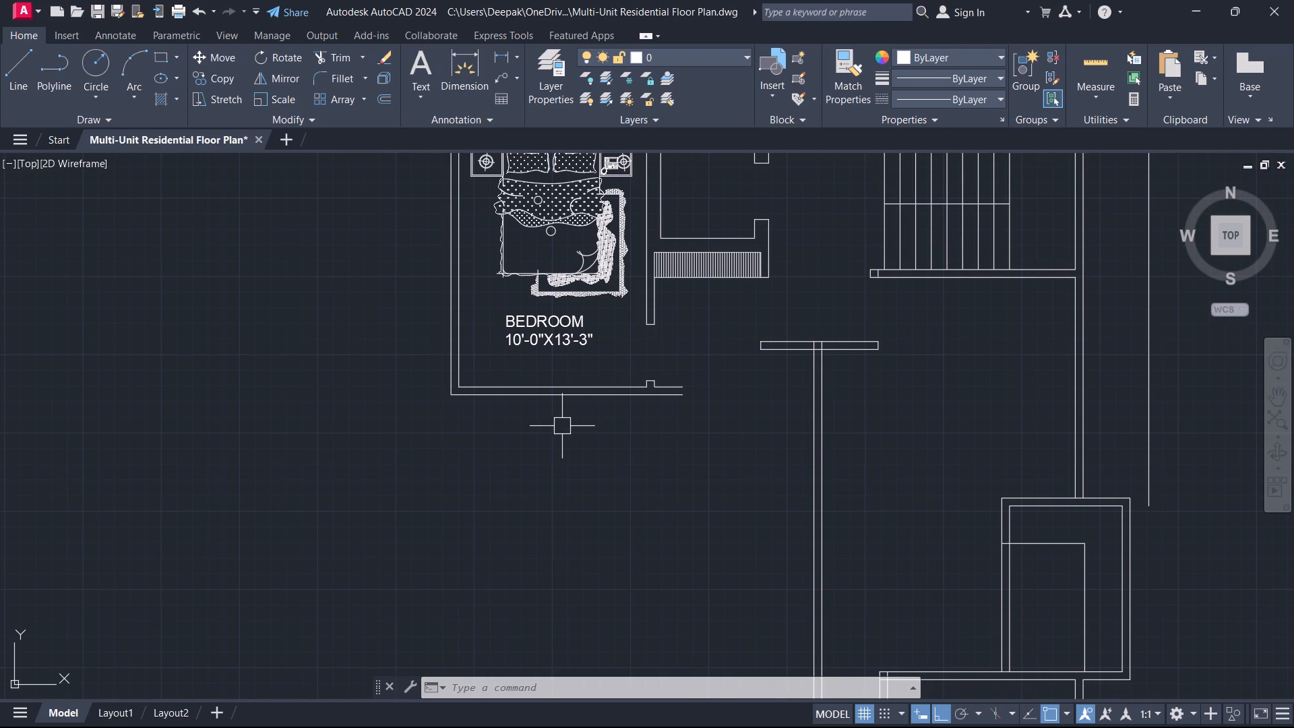
{"action": "scroll", "coordinate": [555, 425], "scroll_direction": "up", "scroll_amount": 1}
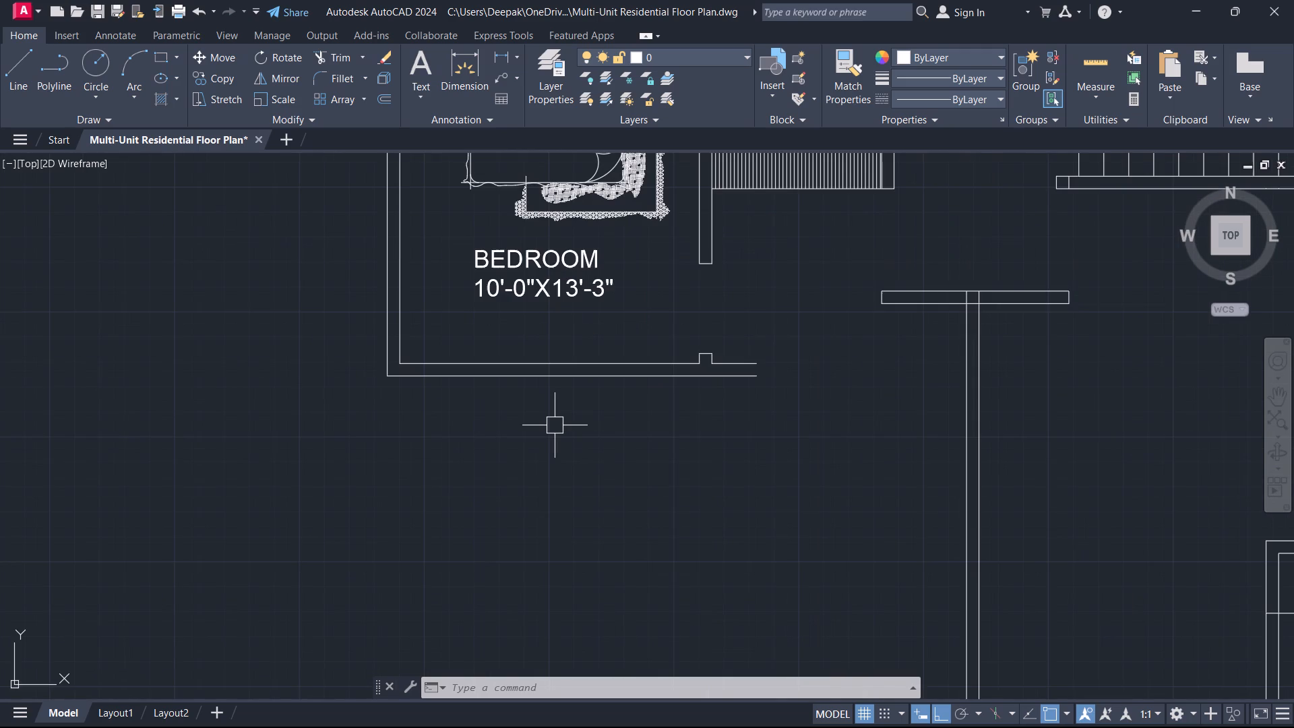
{"action": "scroll", "coordinate": [549, 414], "scroll_direction": "down", "scroll_amount": 2}
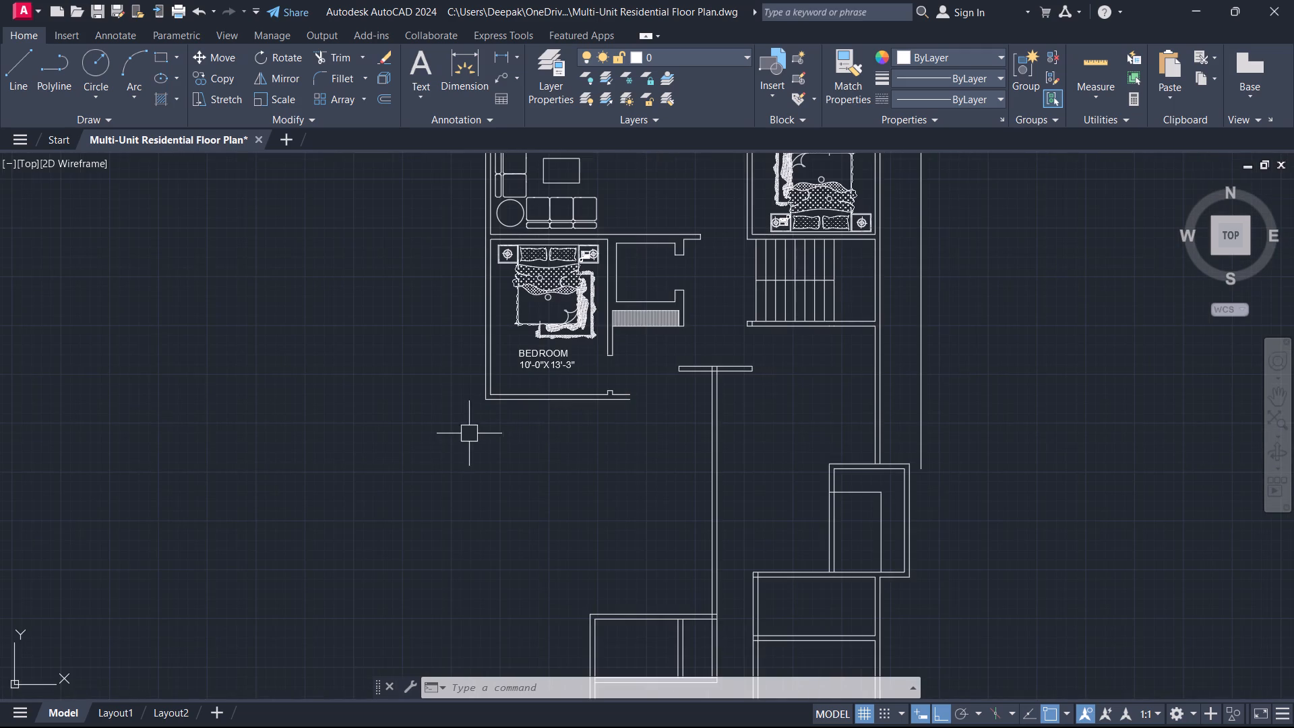
{"action": "scroll", "coordinate": [483, 438], "scroll_direction": "up", "scroll_amount": 2}
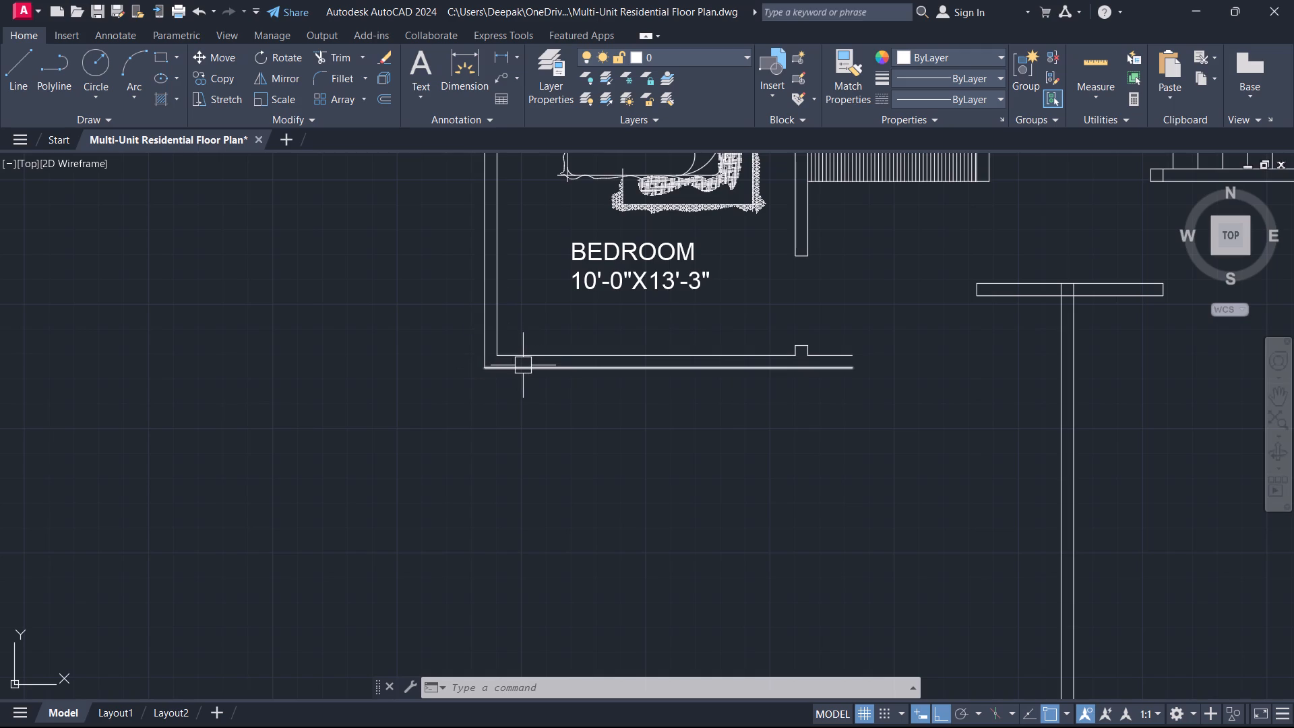
{"action": "type", "text": "O"}
{"action": "key", "text": "space"}
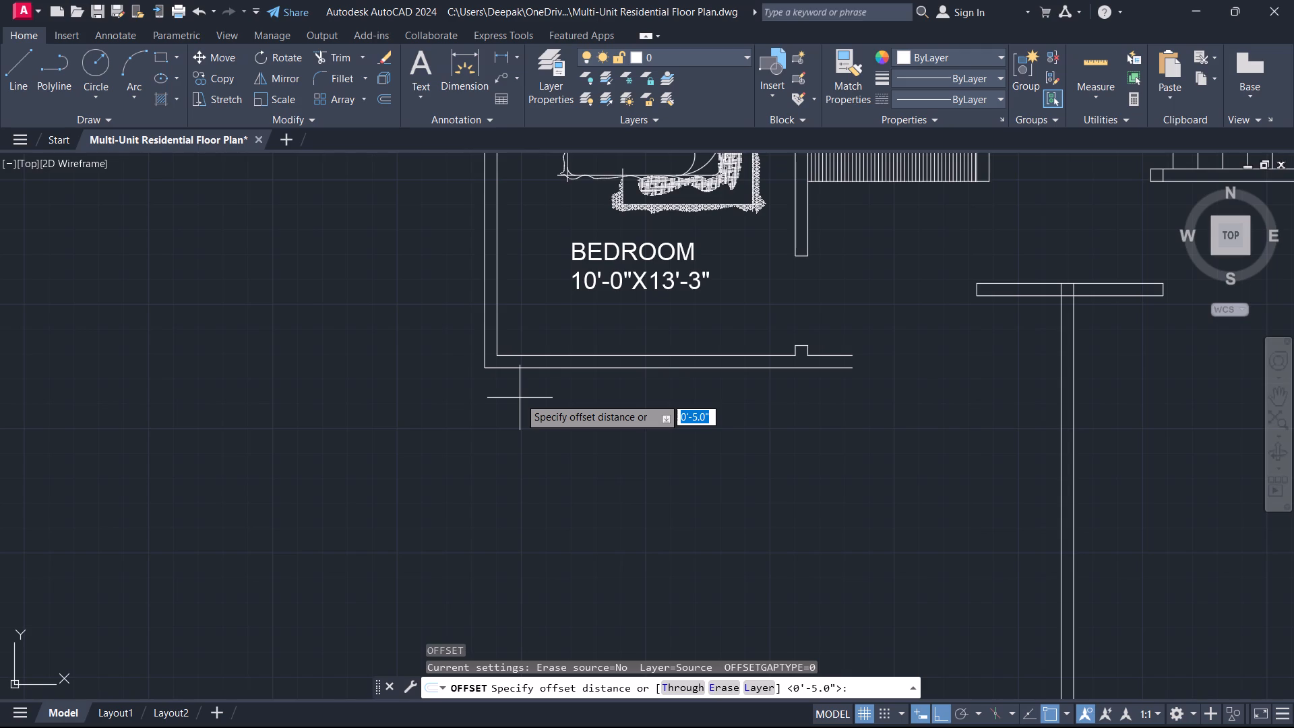
{"action": "type", "text": "8'"}
{"action": "key", "text": "Return"}
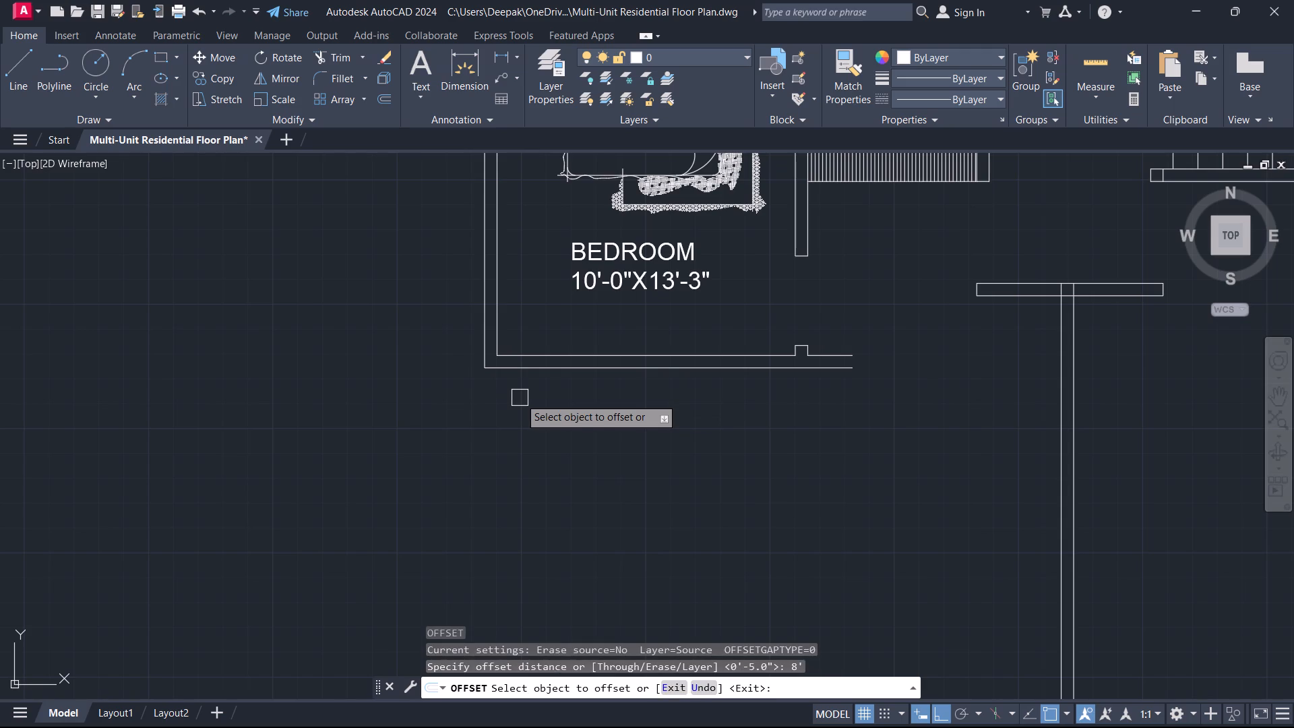
{"action": "left_click", "coordinate": [582, 369]}
{"action": "left_click", "coordinate": [582, 434]}
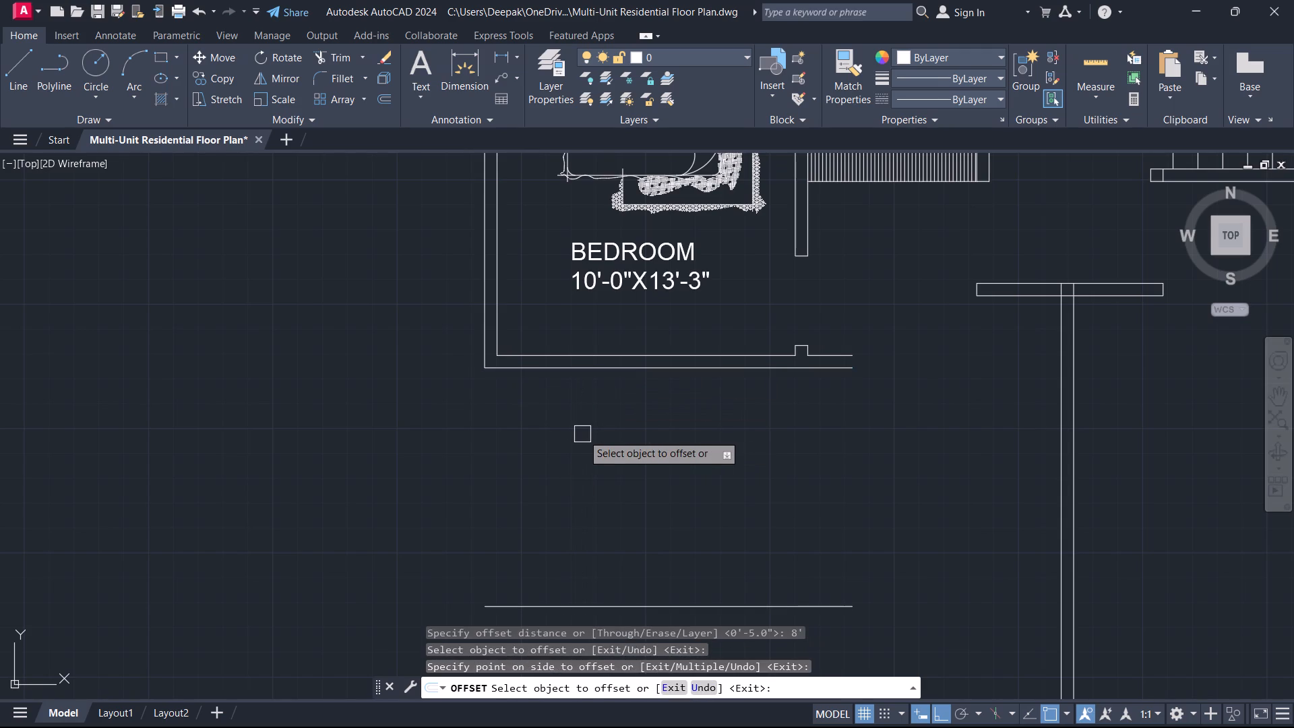
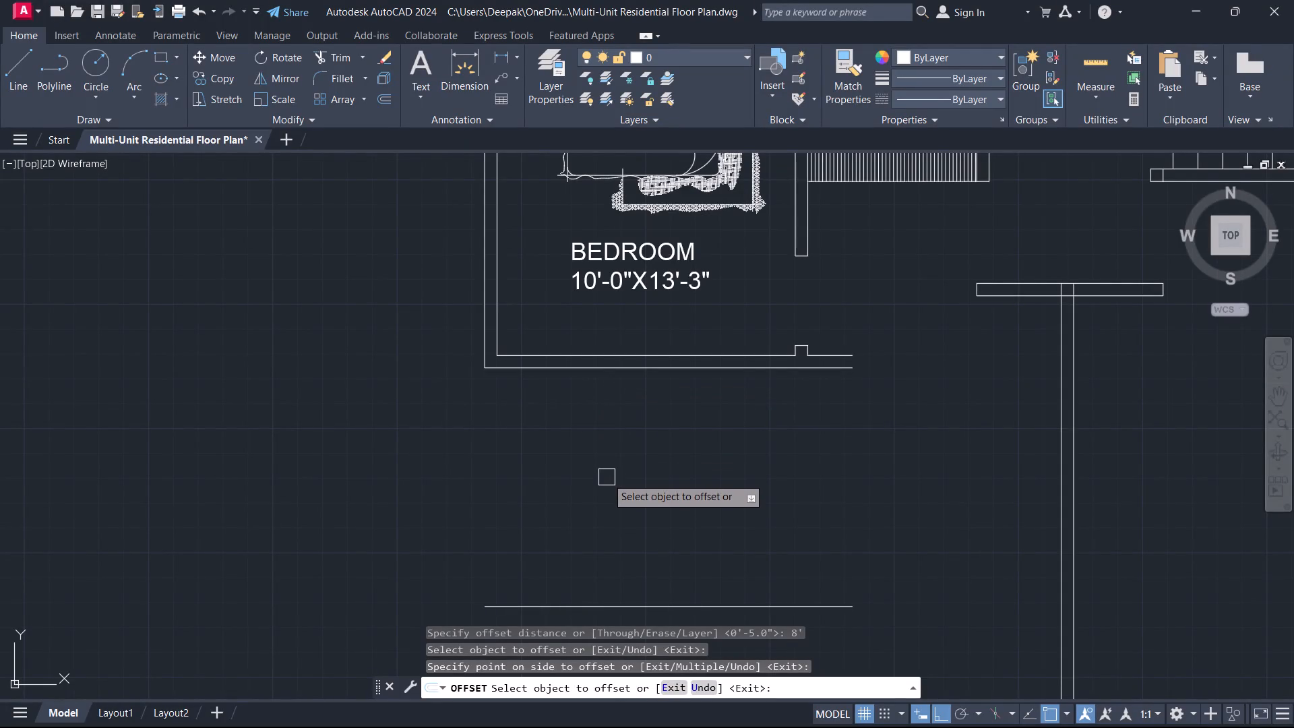
Offset the new horizontal line south of the bedroom 5" to the south to form the wall thickness.
{"action": "key", "text": "Escape"}
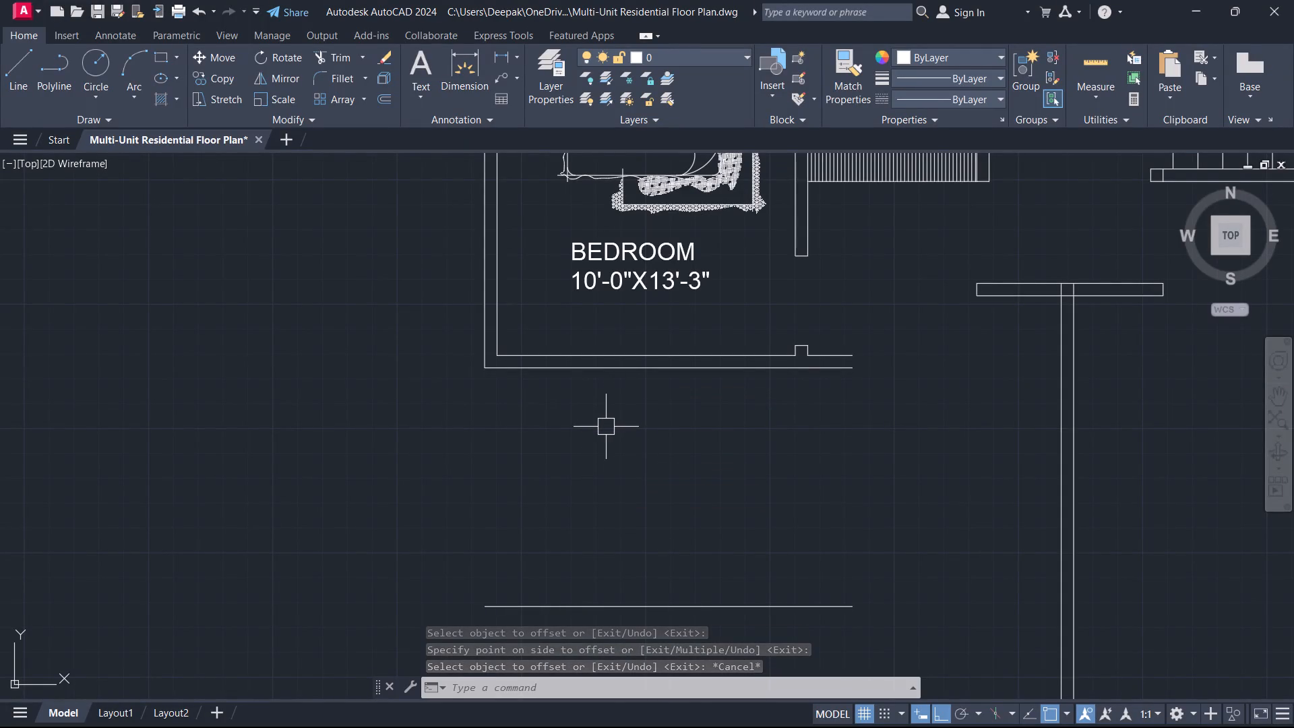
{"action": "type", "text": "O"}
{"action": "key", "text": "space"}
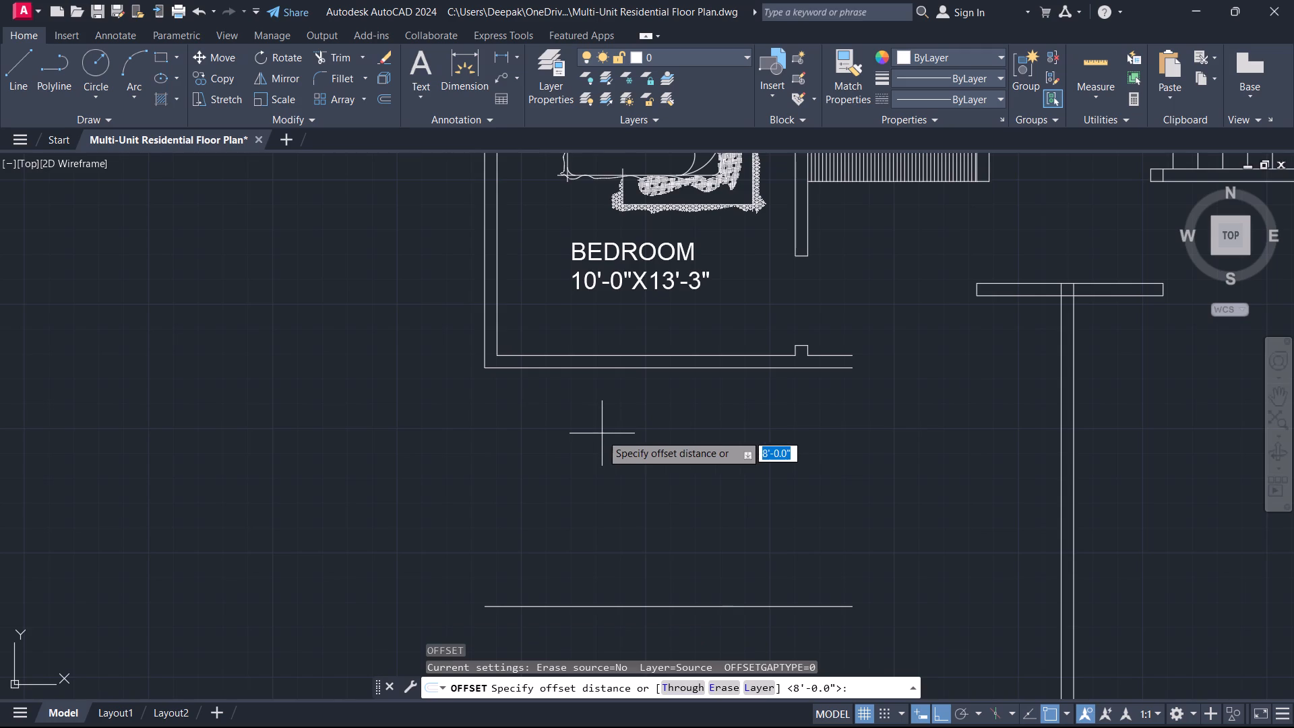
{"action": "key", "text": "5"}
{"action": "key", "text": "Return"}
{"action": "left_click_drag", "start_coordinate": [582, 612], "coordinate": [584, 626]}
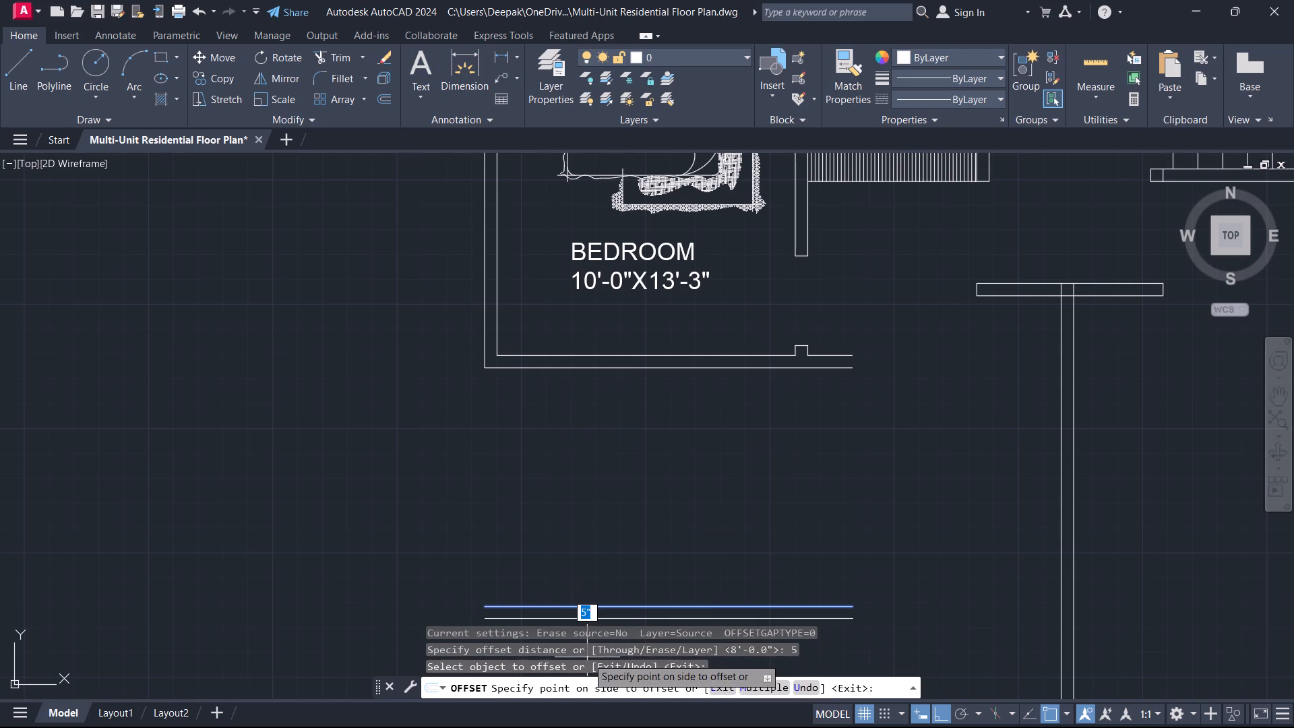
{"action": "middle_click_drag", "start_coordinate": [625, 570], "coordinate": [652, 431]}
{"action": "left_click", "coordinate": [629, 516]}
{"action": "key", "text": "Escape"}
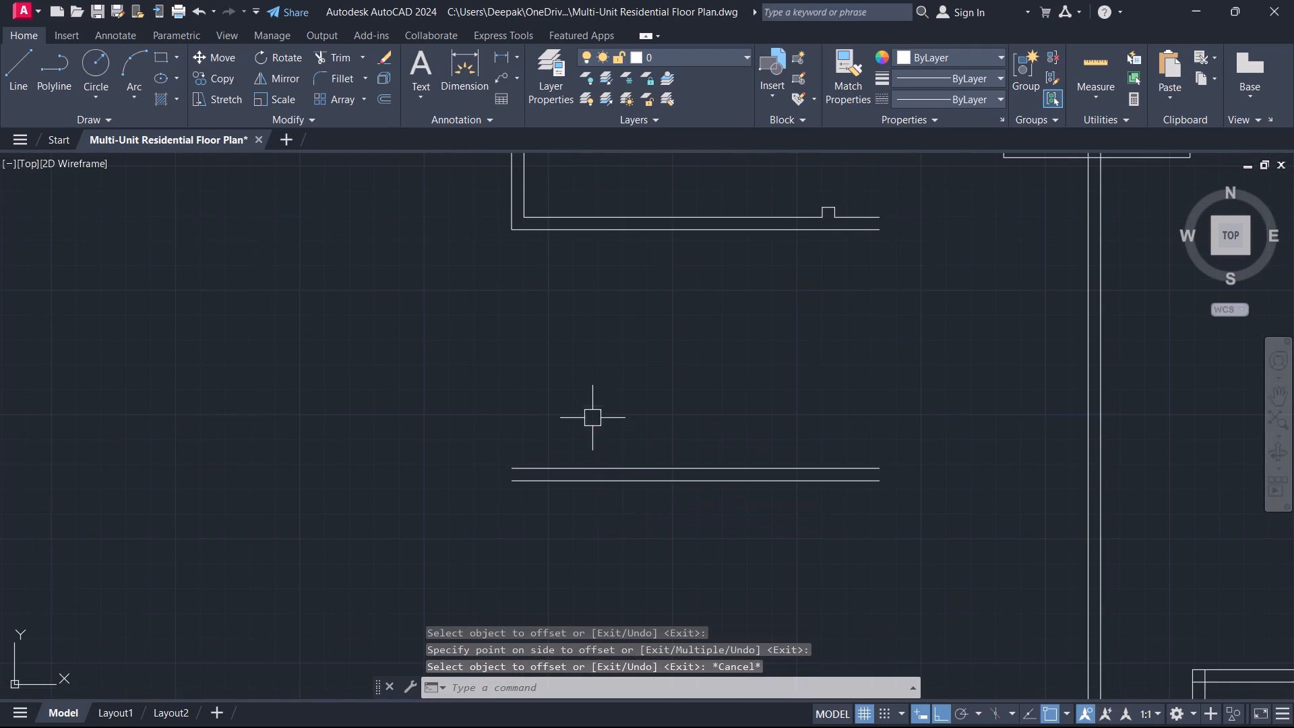
Extend the bedroom's outer west wall line south to the outer line of the new south wall.
{"action": "key", "text": "e"}
{"action": "key", "text": "x"}
{"action": "key", "text": "space"}
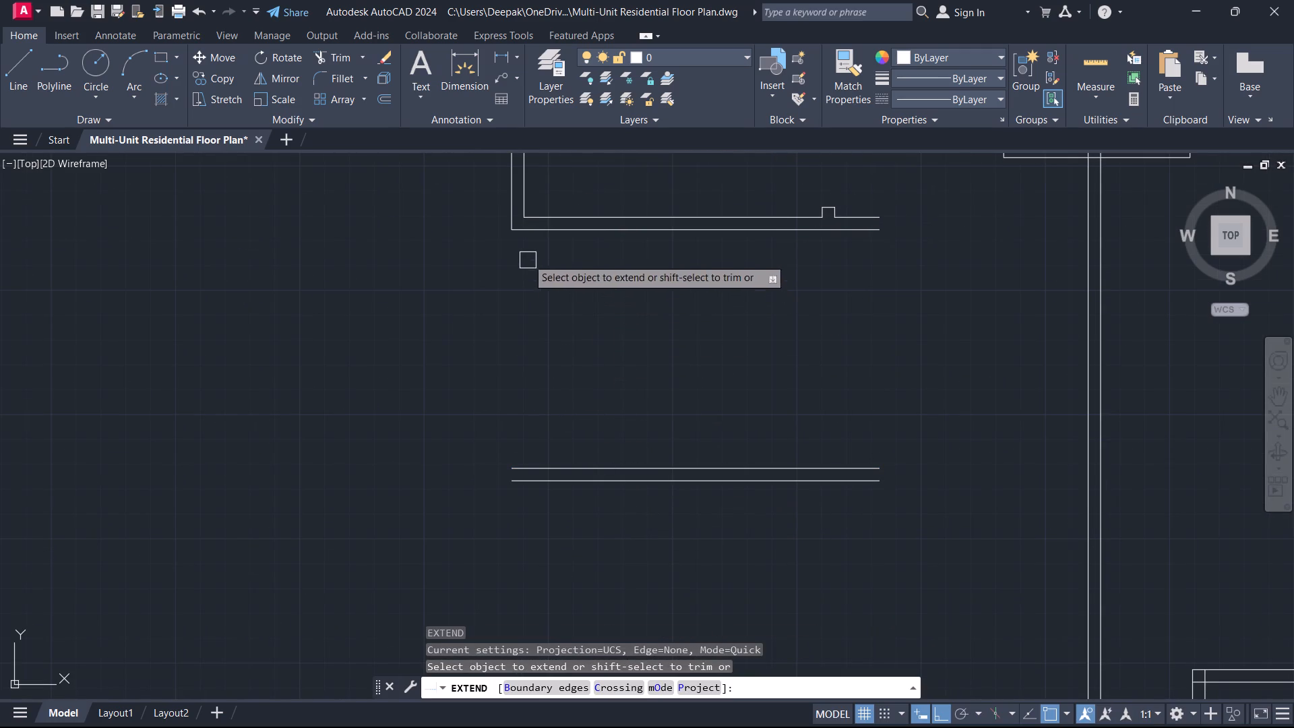
{"action": "left_click", "coordinate": [512, 210]}
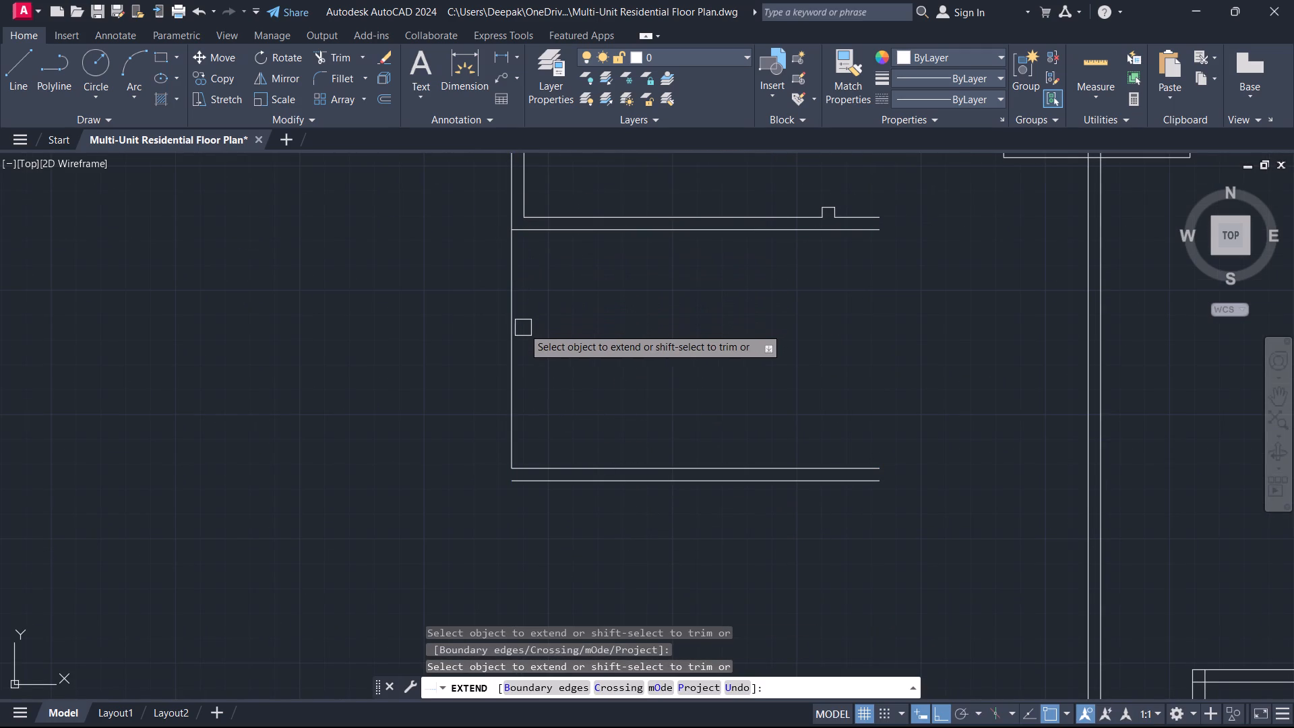
{"action": "left_click", "coordinate": [516, 331]}
{"action": "key", "text": "Escape"}
Fillet the bedroom's inner west wall line with the inner line of the new south wall into a square corner.
{"action": "type", "text": "F"}
{"action": "key", "text": "space"}
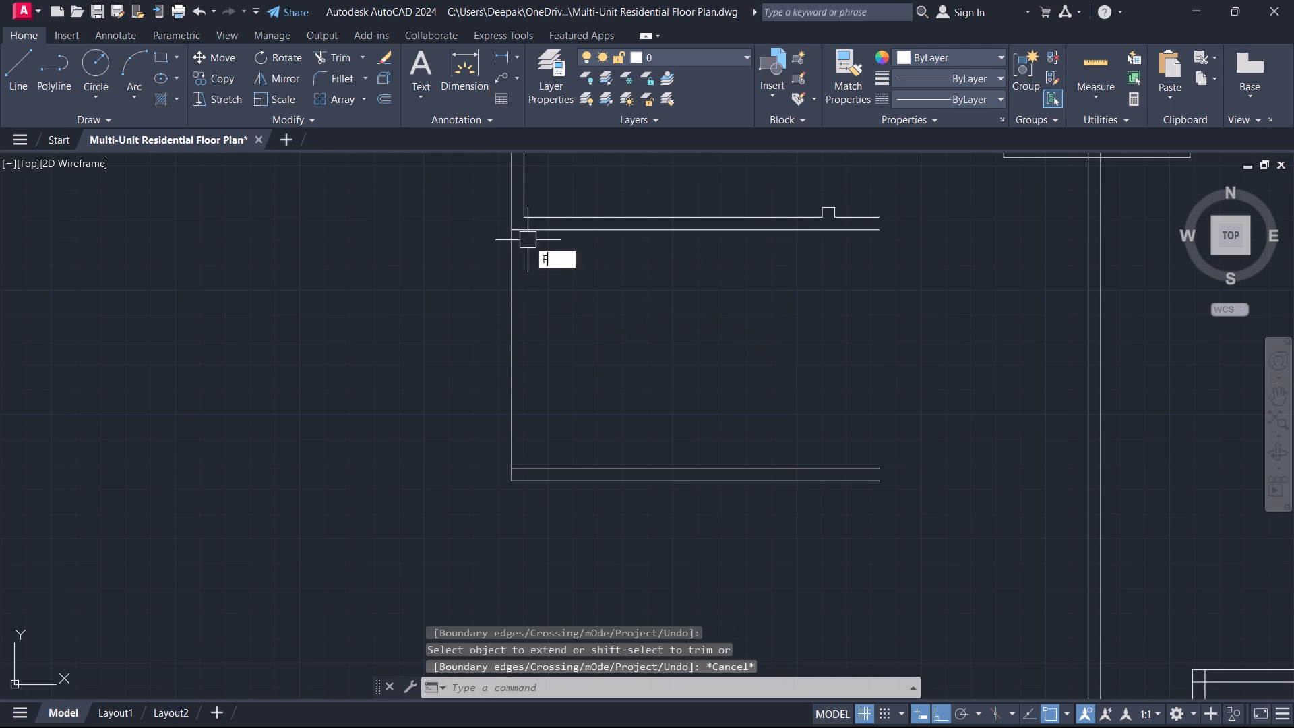
{"action": "left_click", "coordinate": [524, 197]}
{"action": "left_click", "coordinate": [572, 464]}
{"action": "key", "text": "Escape"}
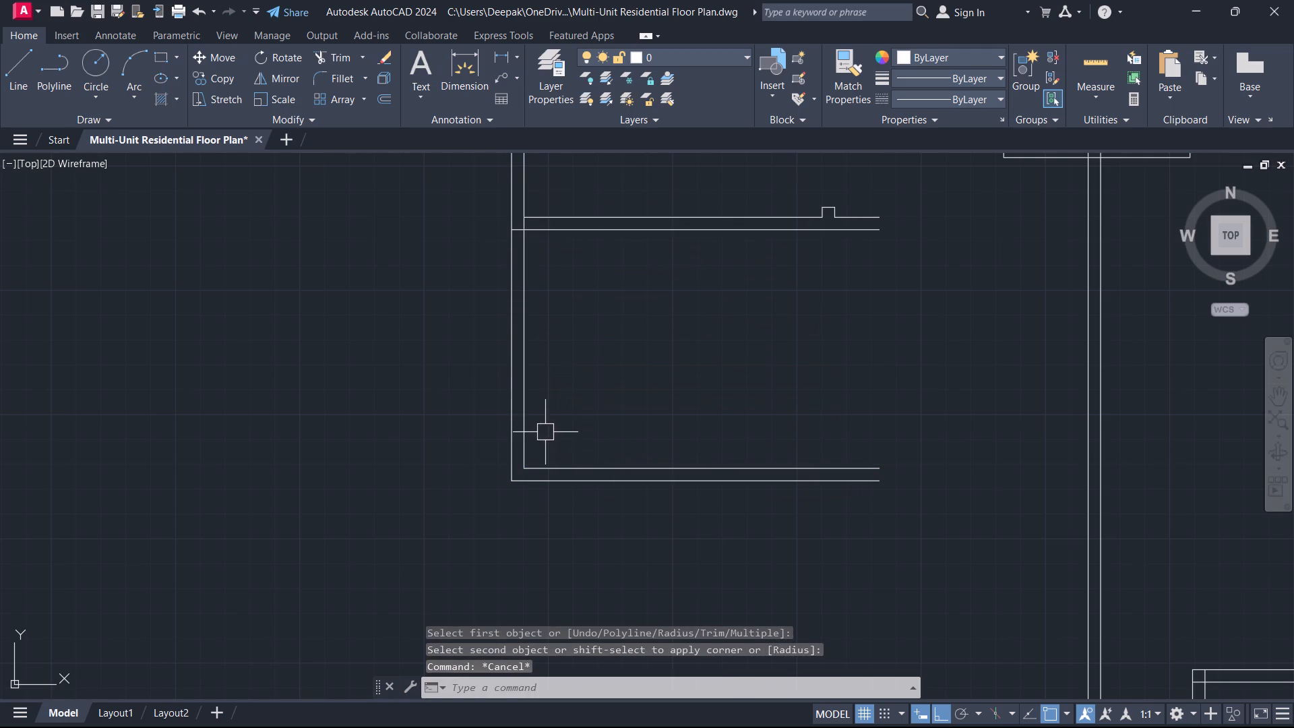
Trim the overlapping line pieces where the bedroom's south wall joins the west wall.
{"action": "scroll", "coordinate": [532, 285], "scroll_direction": "up", "scroll_amount": 2}
{"action": "middle_click_drag", "start_coordinate": [533, 232], "coordinate": [585, 394]}
{"action": "scroll", "coordinate": [585, 394], "scroll_direction": "up", "scroll_amount": 1}
{"action": "key", "text": "t"}
{"action": "type", "text": "R"}
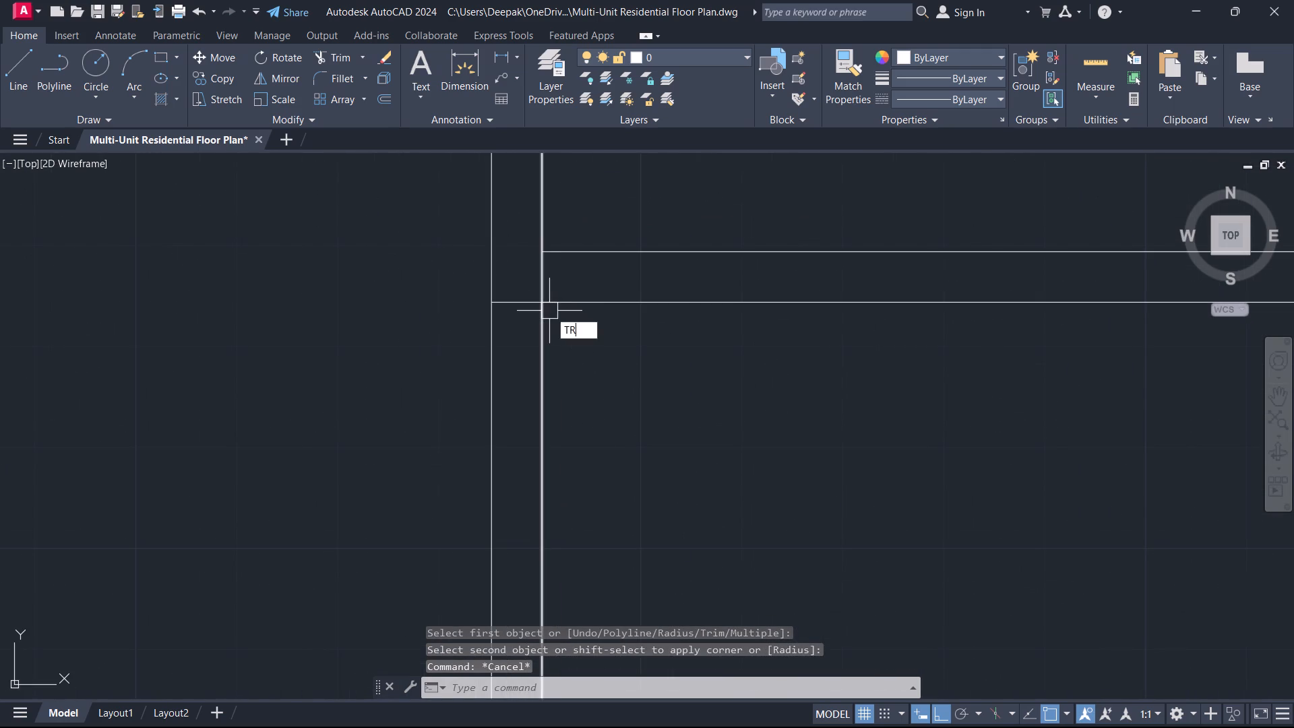
{"action": "key", "text": "space"}
{"action": "scroll", "coordinate": [538, 298], "scroll_direction": "up", "scroll_amount": 2}
{"action": "left_click_drag", "start_coordinate": [559, 266], "coordinate": [509, 365]}
{"action": "key", "text": "Escape"}
Offset the inner west wall line of the area below the bedroom 5' to the east.
{"action": "scroll", "coordinate": [505, 359], "scroll_direction": "down", "scroll_amount": 1}
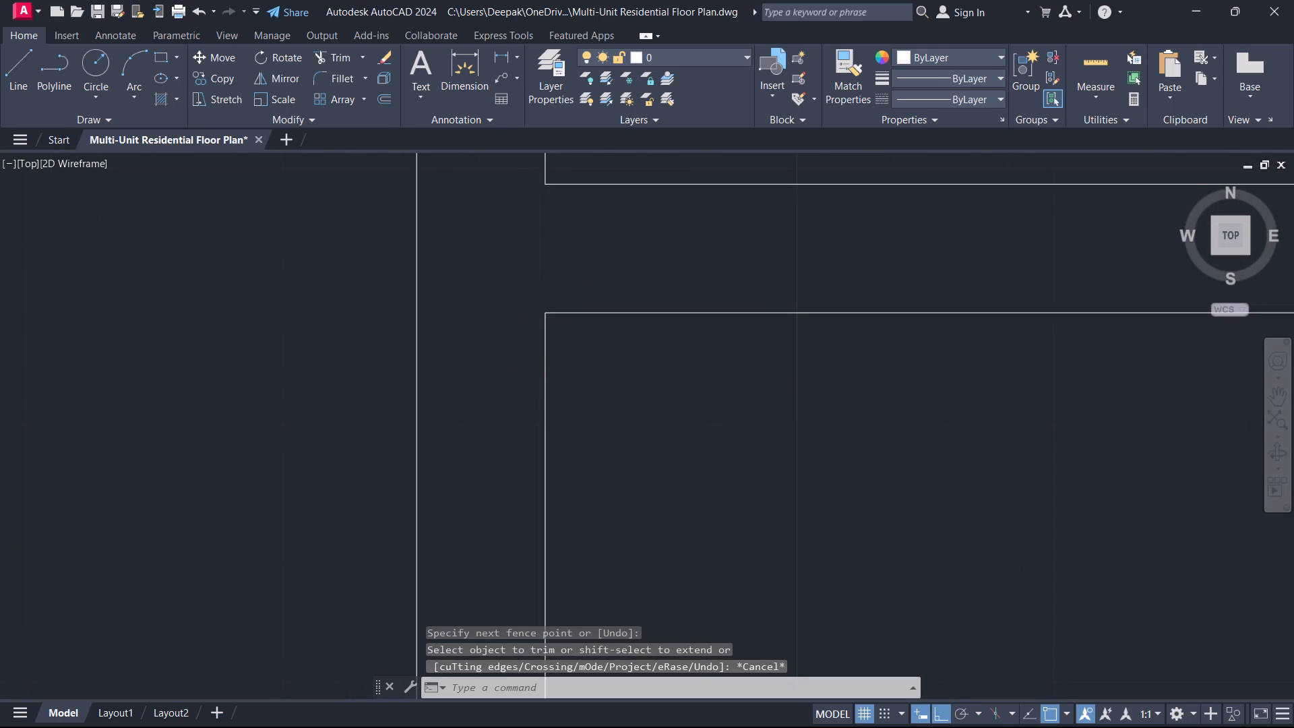
{"action": "type", "text": "O 5'"}
{"action": "key", "text": "Return"}
{"action": "left_click", "coordinate": [536, 396]}
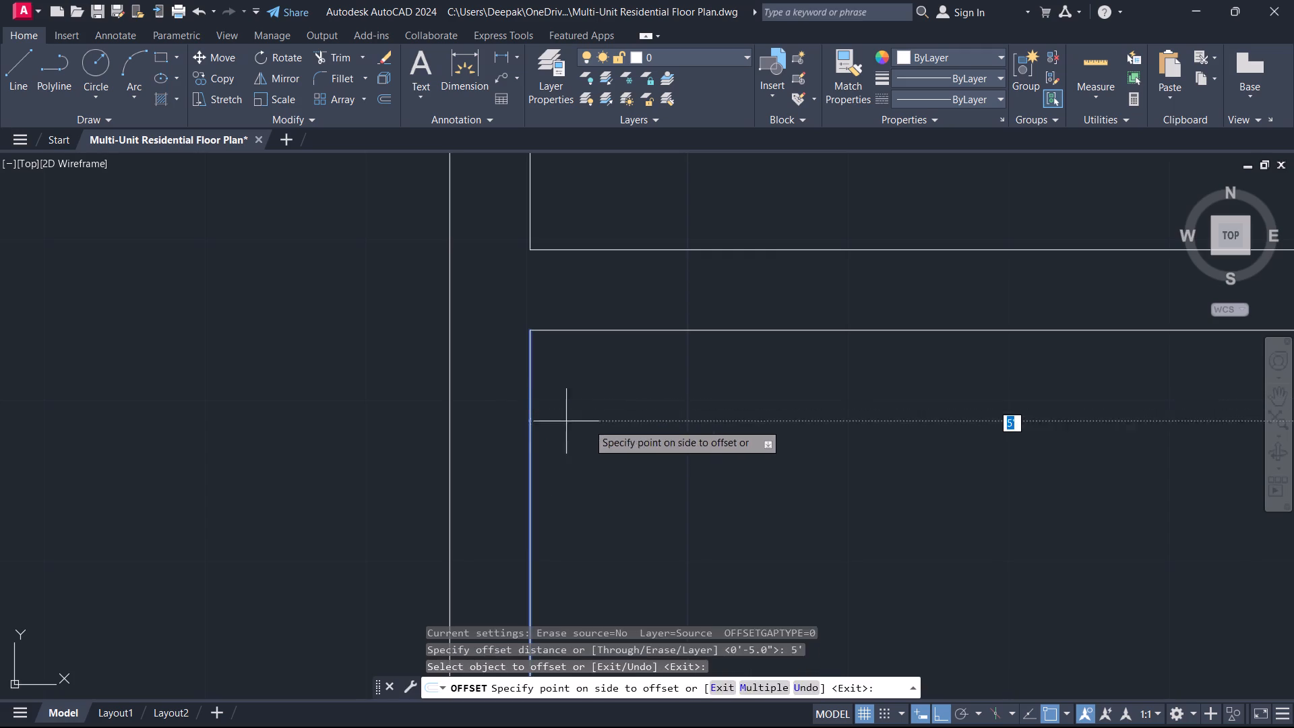
{"action": "left_click", "coordinate": [661, 407]}
{"action": "key", "text": "Escape"}
Offset the new vertical partition line 5" to the east.
{"action": "scroll", "coordinate": [739, 407], "scroll_direction": "down", "scroll_amount": 3}
{"action": "middle_click_drag", "start_coordinate": [818, 435], "coordinate": [518, 314]}
{"action": "scroll", "coordinate": [518, 314], "scroll_direction": "down", "scroll_amount": 1}
{"action": "type", "text": "O"}
{"action": "key", "text": "space"}
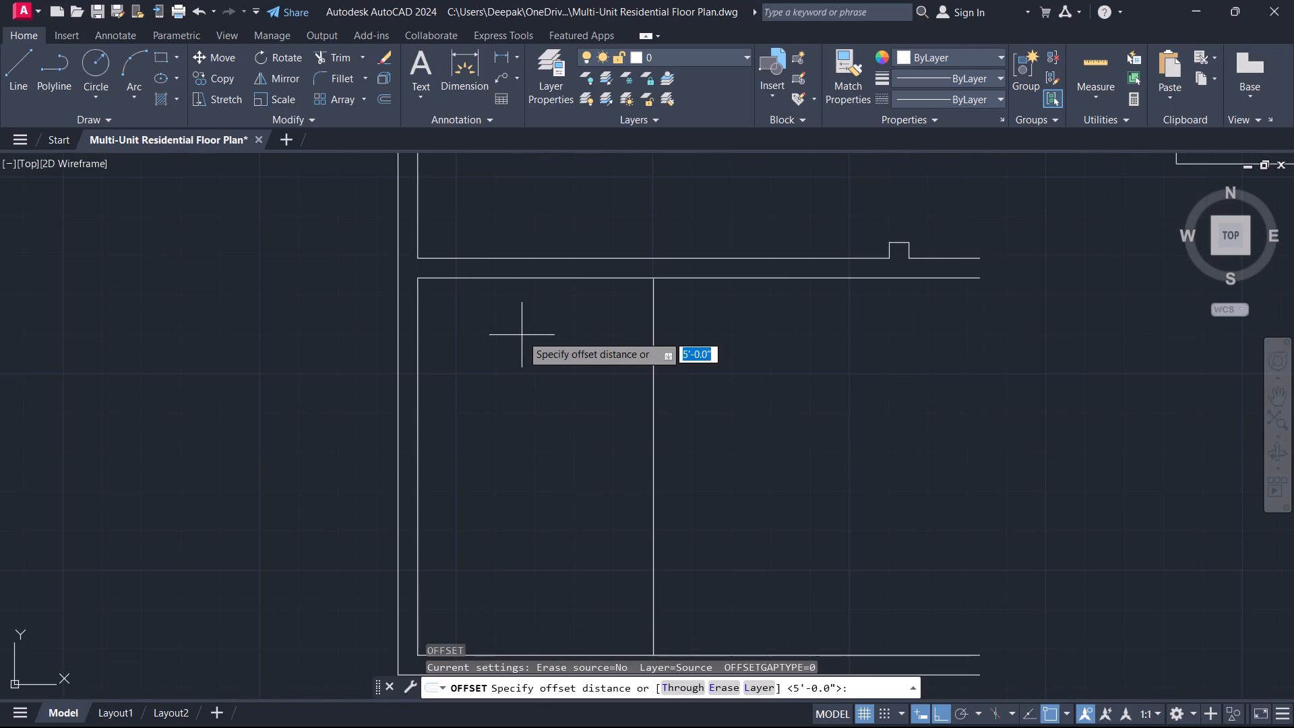
{"action": "key", "text": "5"}
{"action": "key", "text": "Return"}
{"action": "left_click_drag", "start_coordinate": [651, 411], "coordinate": [678, 413]}
{"action": "left_click", "coordinate": [828, 431]}
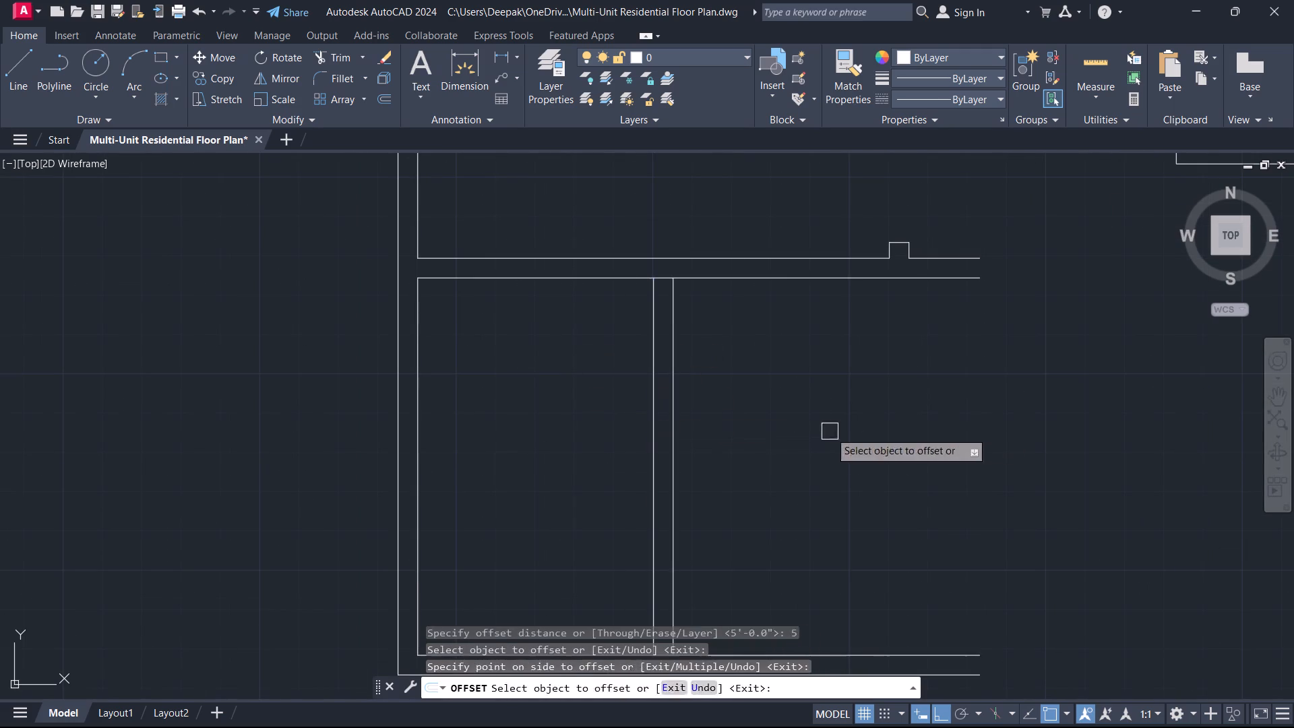
{"action": "key", "text": "Escape"}
Trim the north wall line between the two partition lines to open the wall junction.
{"action": "key", "text": "t"}
{"action": "key", "text": "r"}
{"action": "key", "text": "space"}
{"action": "scroll", "coordinate": [648, 295], "scroll_direction": "up", "scroll_amount": 2}
{"action": "left_click", "coordinate": [681, 251]}
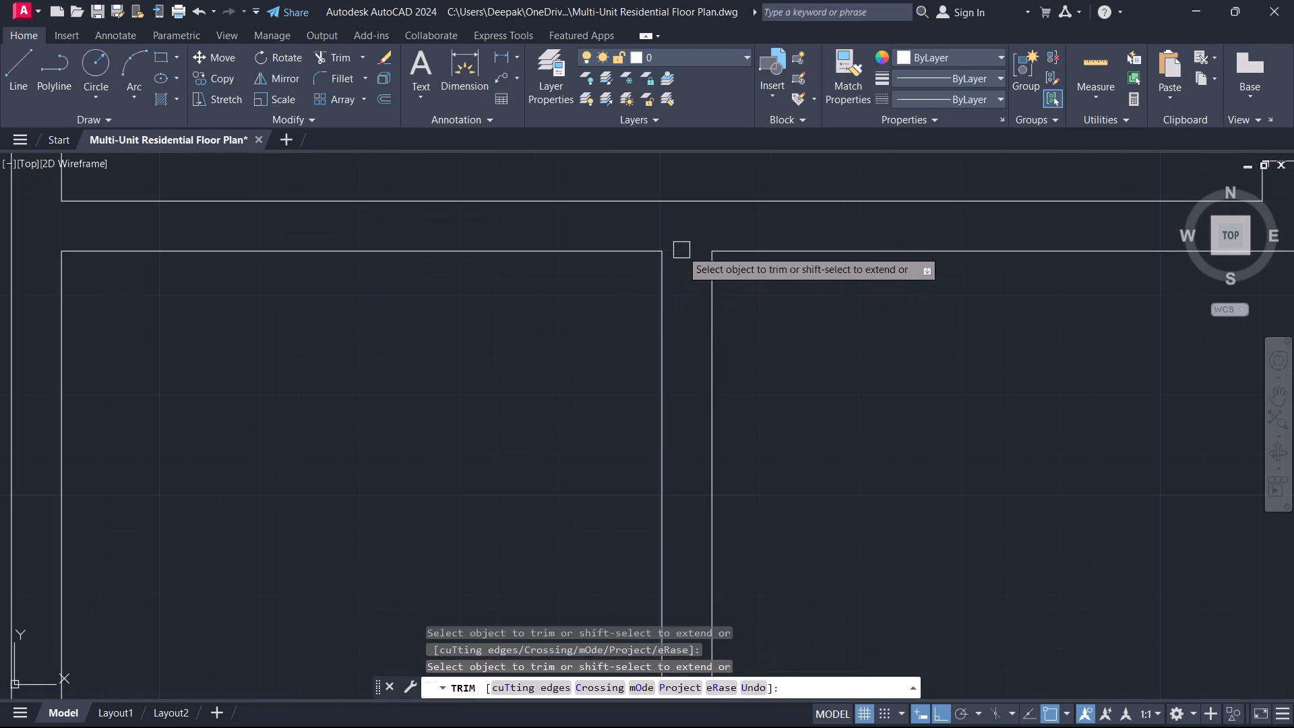
{"action": "key", "text": "Escape"}
Trim the inner south wall line between the two partition lines.
{"action": "scroll", "coordinate": [694, 311], "scroll_direction": "up", "scroll_amount": 1}
{"action": "scroll", "coordinate": [694, 312], "scroll_direction": "down", "scroll_amount": 6}
{"action": "middle_click_drag", "start_coordinate": [736, 467], "coordinate": [746, 312]}
{"action": "scroll", "coordinate": [711, 435], "scroll_direction": "up", "scroll_amount": 4}
{"action": "key", "text": "space"}
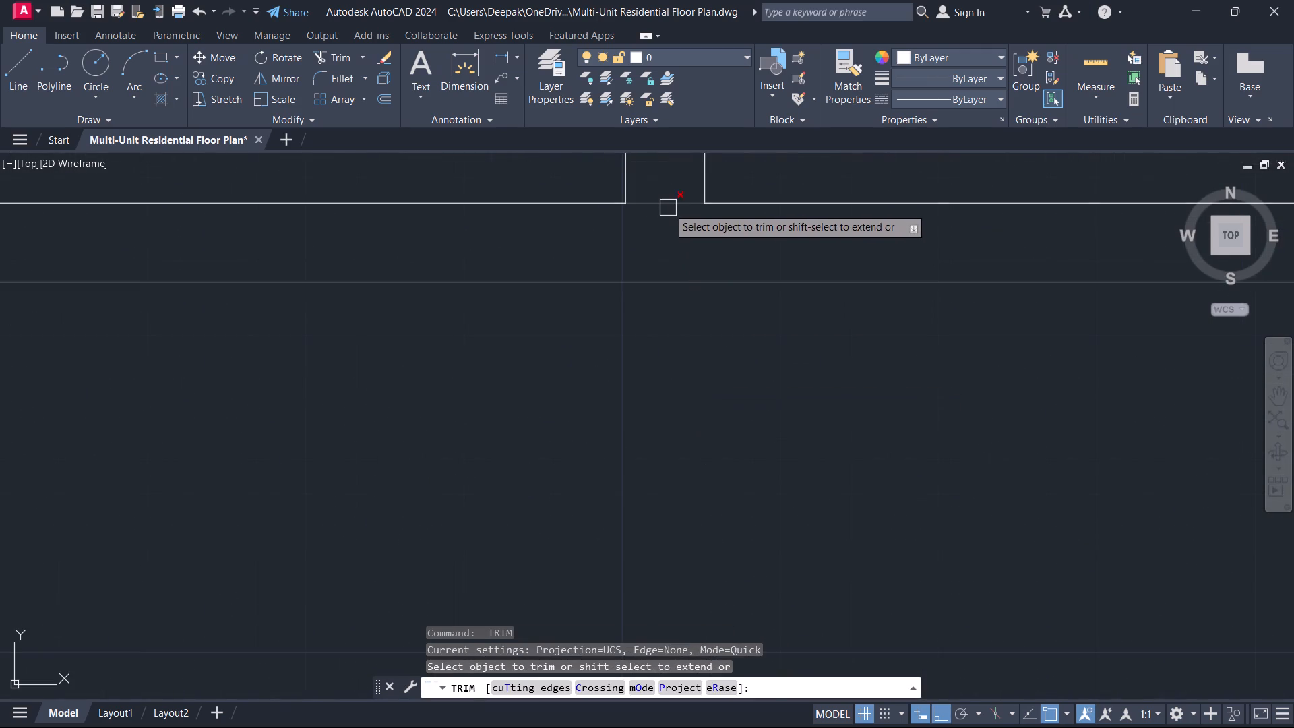
{"action": "left_click", "coordinate": [668, 206]}
{"action": "key", "text": "Escape"}
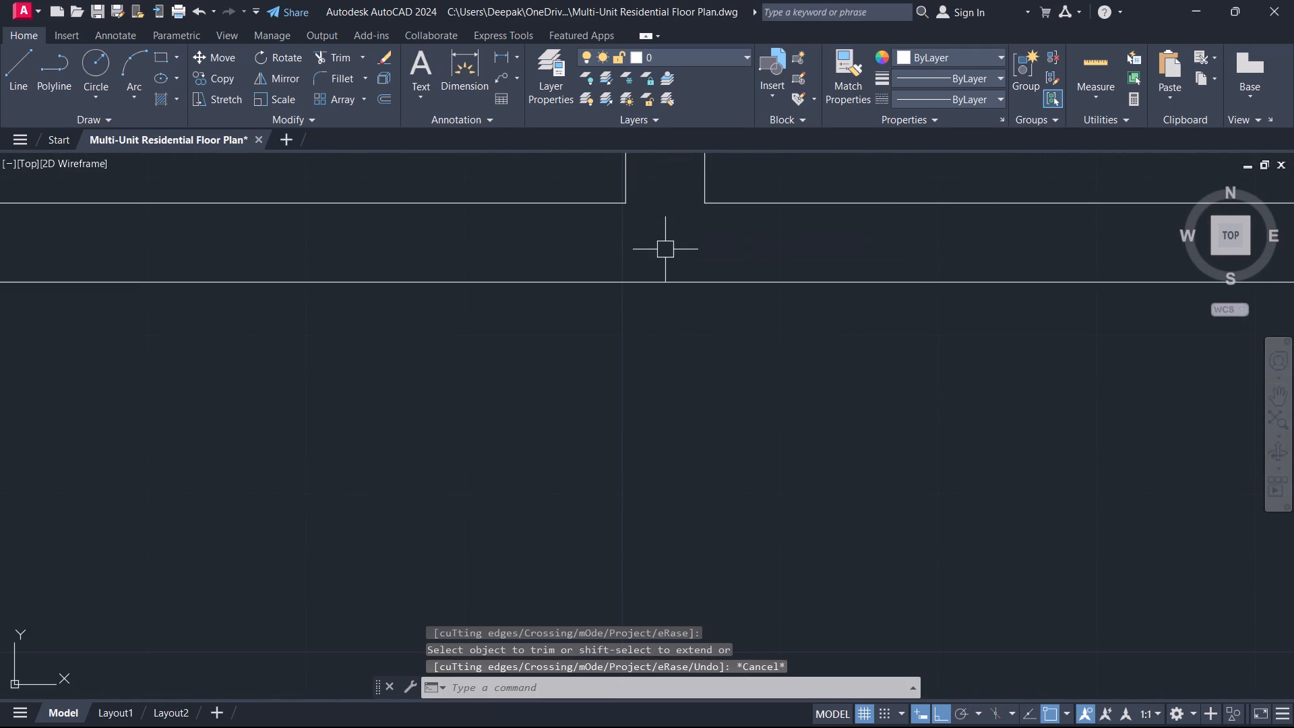
Extend the partition's east line down to the outer south wall line.
{"action": "type", "text": "EX"}
{"action": "key", "text": "space"}
{"action": "left_click", "coordinate": [706, 183]}
{"action": "key", "text": "Escape"}
{"action": "scroll", "coordinate": [710, 231], "scroll_direction": "down", "scroll_amount": 3}
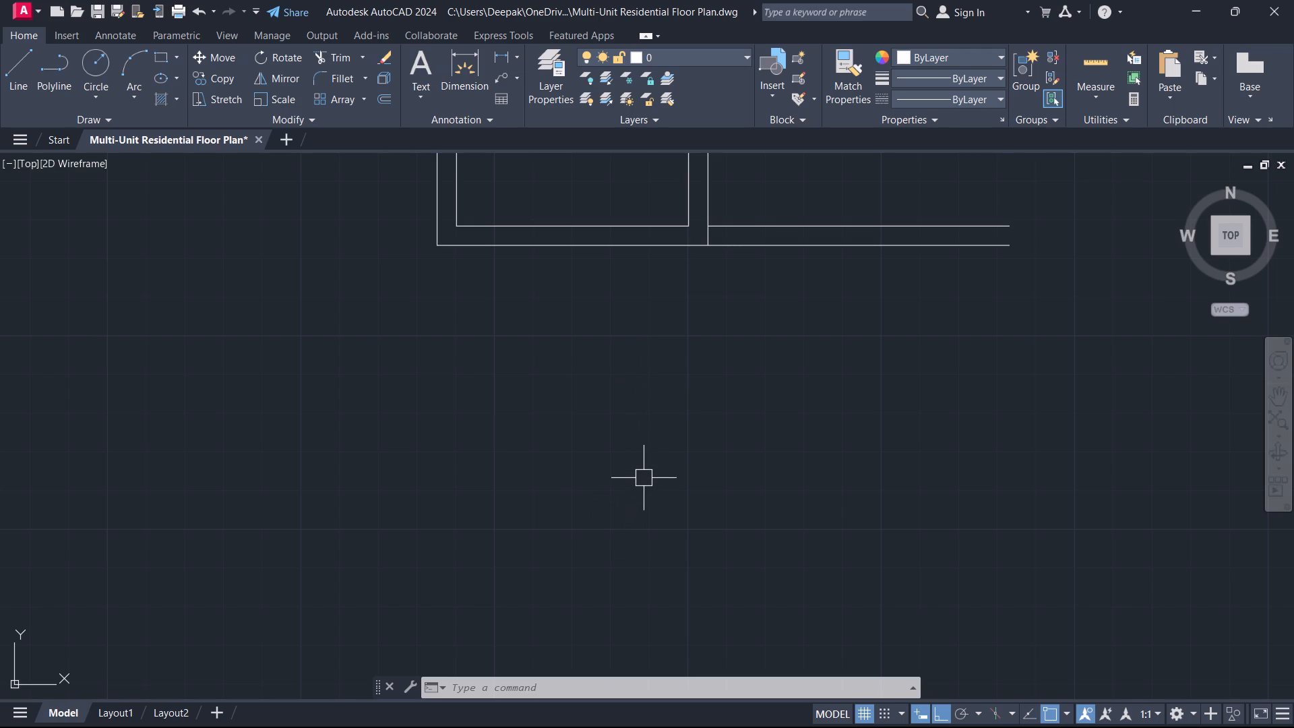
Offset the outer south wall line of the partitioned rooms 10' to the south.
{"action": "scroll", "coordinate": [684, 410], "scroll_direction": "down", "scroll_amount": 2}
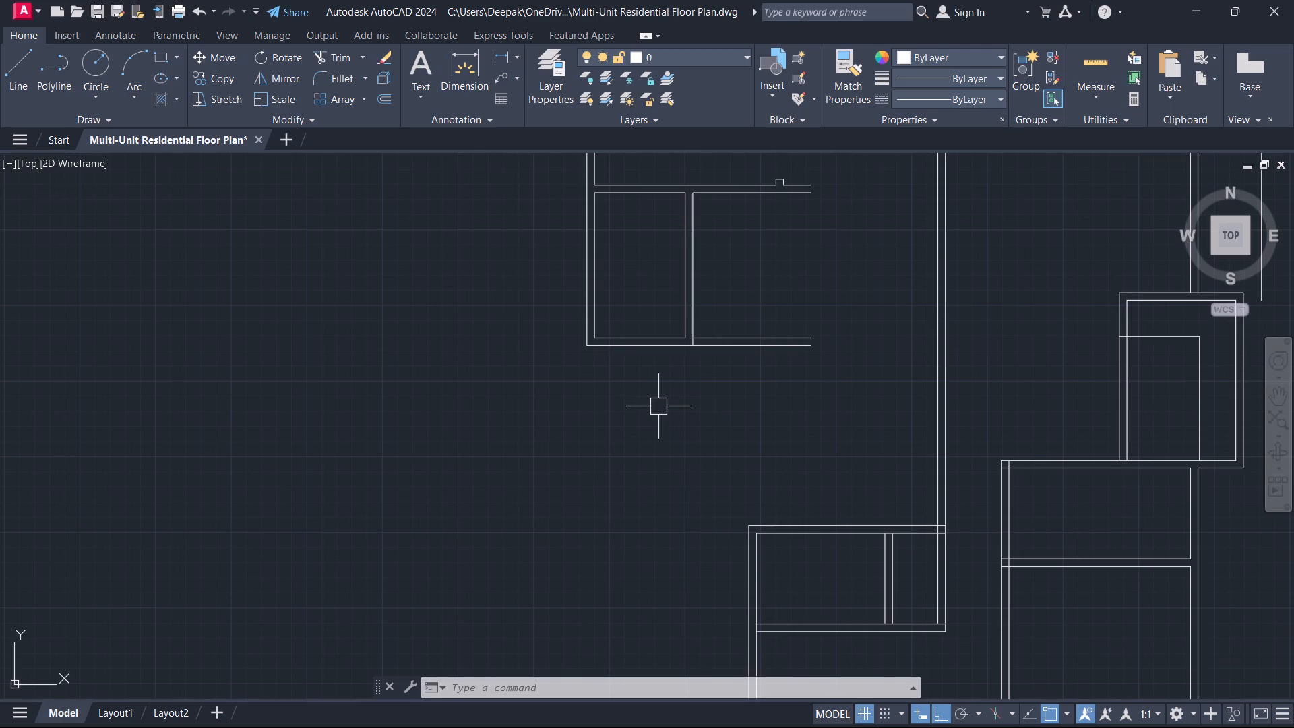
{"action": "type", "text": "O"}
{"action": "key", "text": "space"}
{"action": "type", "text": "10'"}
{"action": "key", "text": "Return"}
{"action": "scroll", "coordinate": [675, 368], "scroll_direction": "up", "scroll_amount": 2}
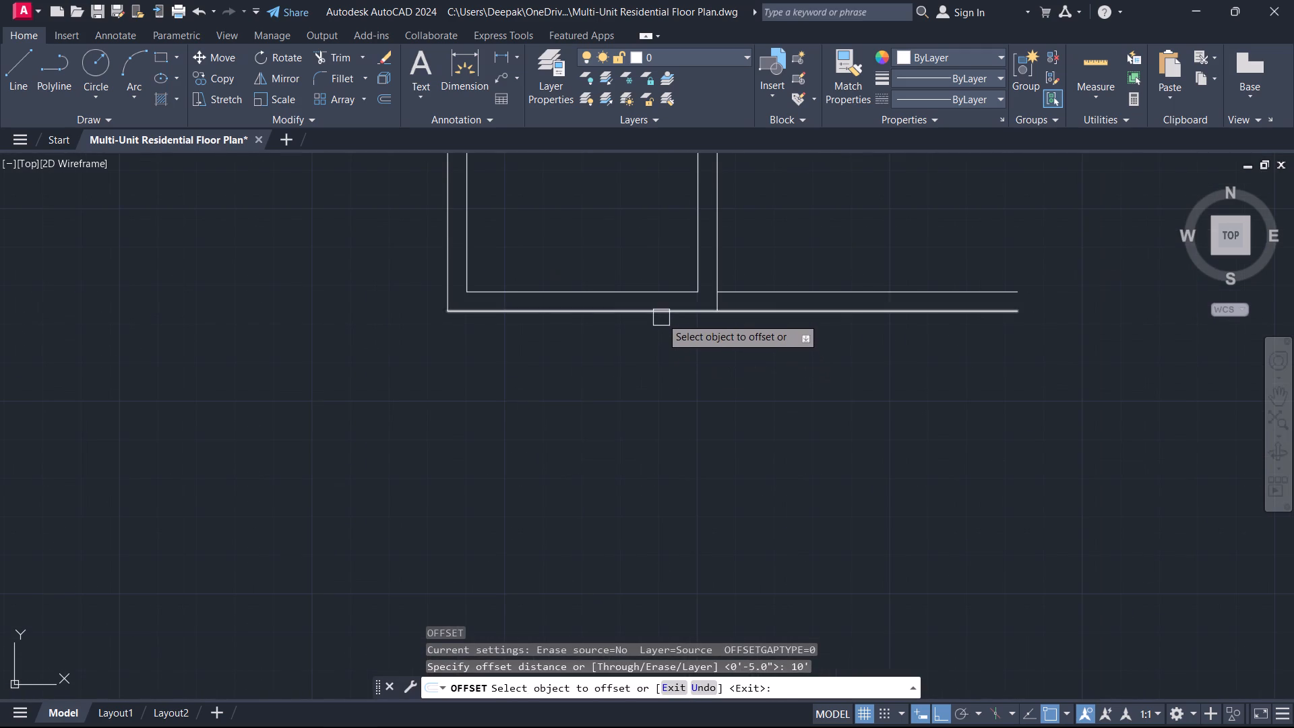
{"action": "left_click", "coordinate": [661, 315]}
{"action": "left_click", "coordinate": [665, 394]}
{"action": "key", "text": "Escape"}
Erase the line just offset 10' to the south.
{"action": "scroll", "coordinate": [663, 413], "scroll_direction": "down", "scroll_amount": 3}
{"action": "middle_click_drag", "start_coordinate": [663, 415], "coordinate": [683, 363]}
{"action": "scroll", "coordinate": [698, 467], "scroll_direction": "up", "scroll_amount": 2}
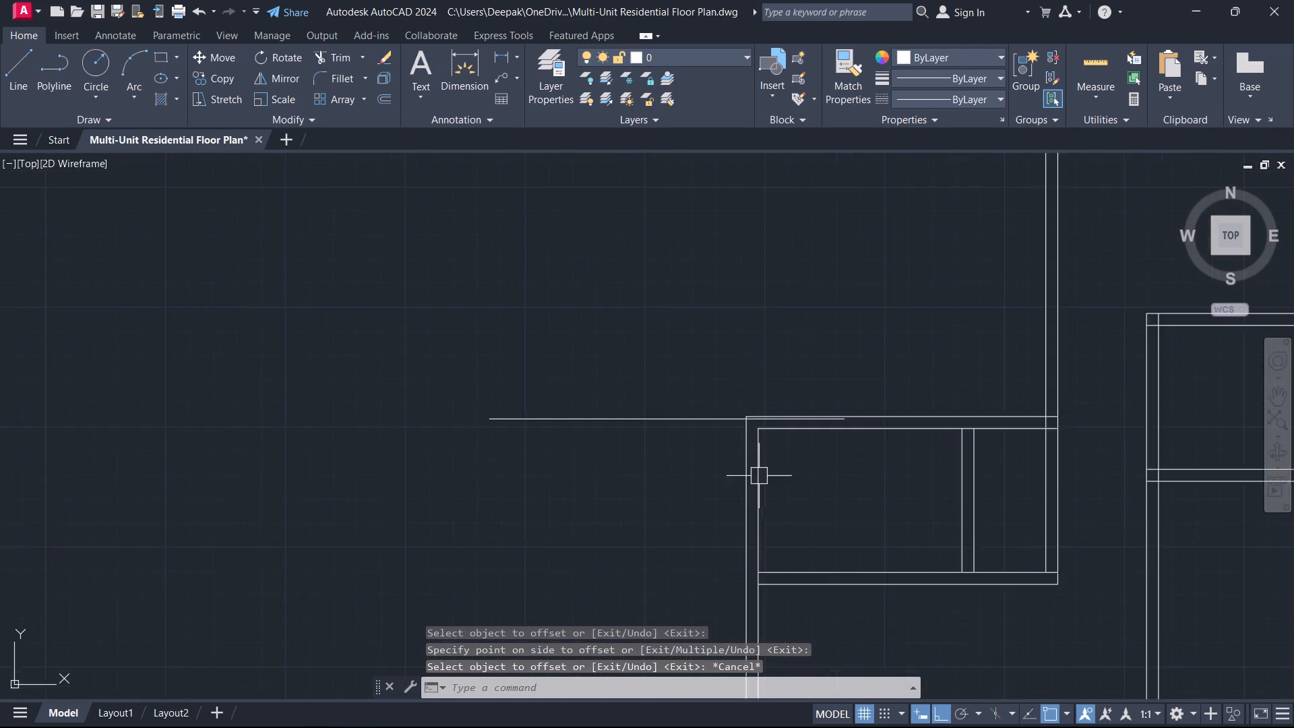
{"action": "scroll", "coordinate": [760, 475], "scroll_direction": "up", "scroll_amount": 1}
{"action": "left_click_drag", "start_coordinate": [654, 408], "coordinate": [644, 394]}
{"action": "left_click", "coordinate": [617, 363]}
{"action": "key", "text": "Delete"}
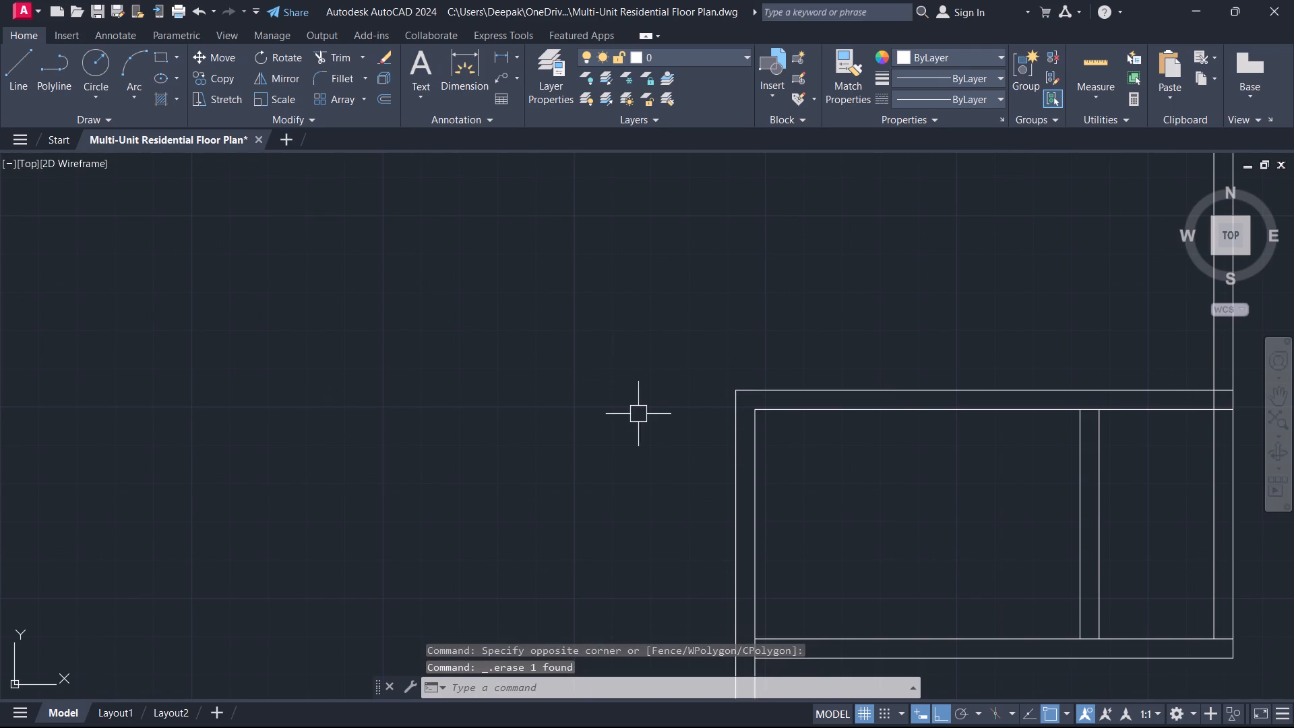
Fillet the upper north wall line of the small southern room with the inner west wall line below the partitioned rooms.
{"action": "key", "text": "f"}
{"action": "key", "text": "space"}
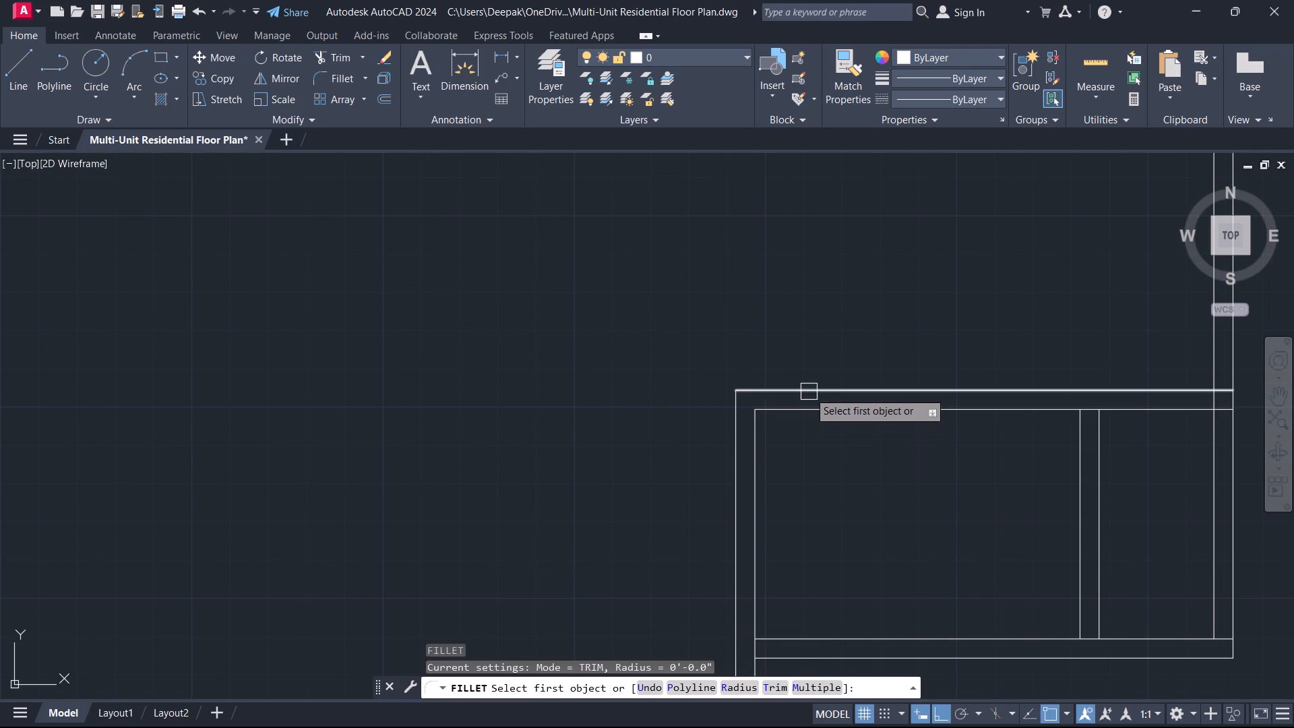
{"action": "left_click", "coordinate": [809, 392]}
{"action": "scroll", "coordinate": [660, 382], "scroll_direction": "down", "scroll_amount": 3}
{"action": "middle_click_drag", "start_coordinate": [658, 382], "coordinate": [762, 518]}
{"action": "scroll", "coordinate": [699, 434], "scroll_direction": "up", "scroll_amount": 3}
{"action": "left_click", "coordinate": [672, 338]}
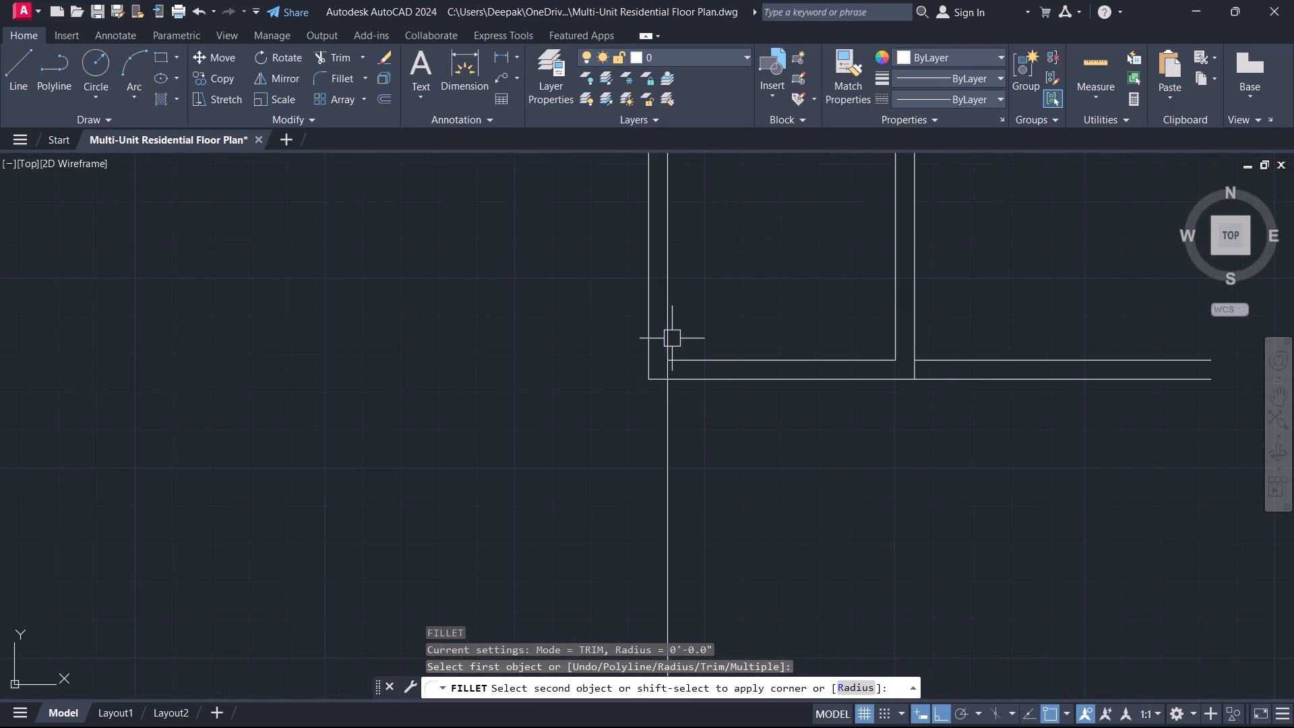
{"action": "key", "text": "Escape"}
Fillet the small southern room's lower north wall line with the outer west wall line to close the outer corner.
{"action": "scroll", "coordinate": [774, 483], "scroll_direction": "down", "scroll_amount": 2}
{"action": "middle_click_drag", "start_coordinate": [775, 481], "coordinate": [733, 325]}
{"action": "key", "text": "space"}
{"action": "scroll", "coordinate": [882, 506], "scroll_direction": "up", "scroll_amount": 3}
{"action": "left_click", "coordinate": [860, 431]}
{"action": "left_click", "coordinate": [853, 425]}
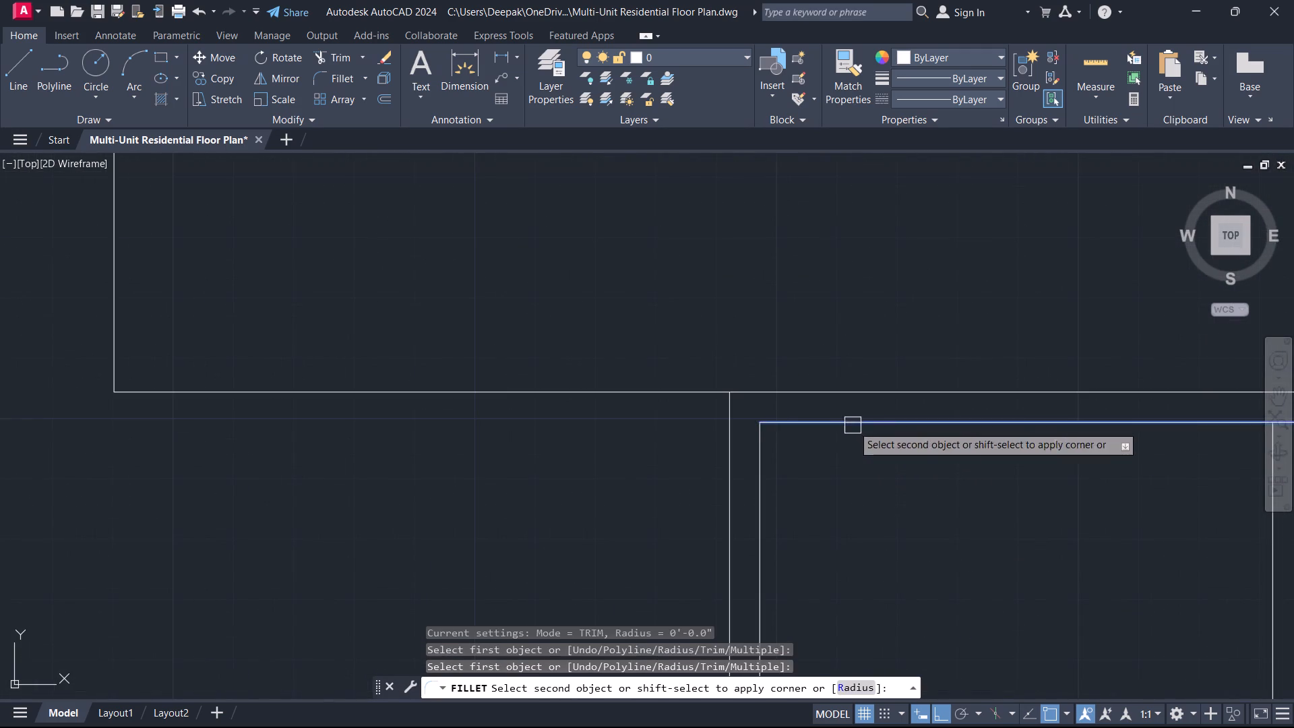
{"action": "scroll", "coordinate": [578, 433], "scroll_direction": "down", "scroll_amount": 3}
{"action": "middle_click_drag", "start_coordinate": [569, 440], "coordinate": [790, 485]}
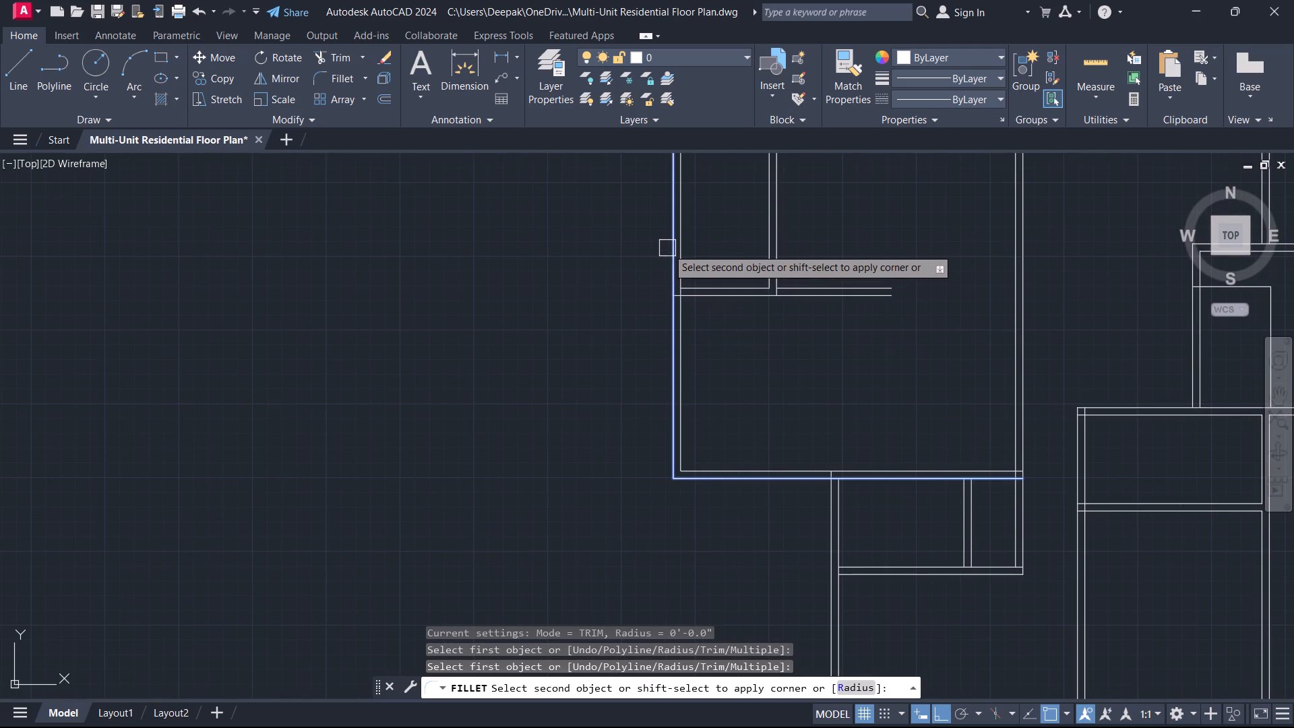
{"action": "left_click", "coordinate": [667, 248]}
{"action": "key", "text": "Escape"}
Trim the overlapping lines where the partitioned rooms' south wall meets the west wall.
{"action": "scroll", "coordinate": [689, 309], "scroll_direction": "up", "scroll_amount": 3}
{"action": "key", "text": "t"}
{"action": "type", "text": "R"}
{"action": "key", "text": "space"}
{"action": "scroll", "coordinate": [681, 266], "scroll_direction": "up", "scroll_amount": 2}
{"action": "left_click_drag", "start_coordinate": [636, 206], "coordinate": [584, 268]}
{"action": "key", "text": "Escape"}
Trim the overlapping lines where the small southern room's west wall meets the extended horizontal wall.
{"action": "scroll", "coordinate": [656, 382], "scroll_direction": "down", "scroll_amount": 4}
{"action": "middle_click_drag", "start_coordinate": [735, 473], "coordinate": [583, 202]}
{"action": "scroll", "coordinate": [703, 415], "scroll_direction": "up", "scroll_amount": 3}
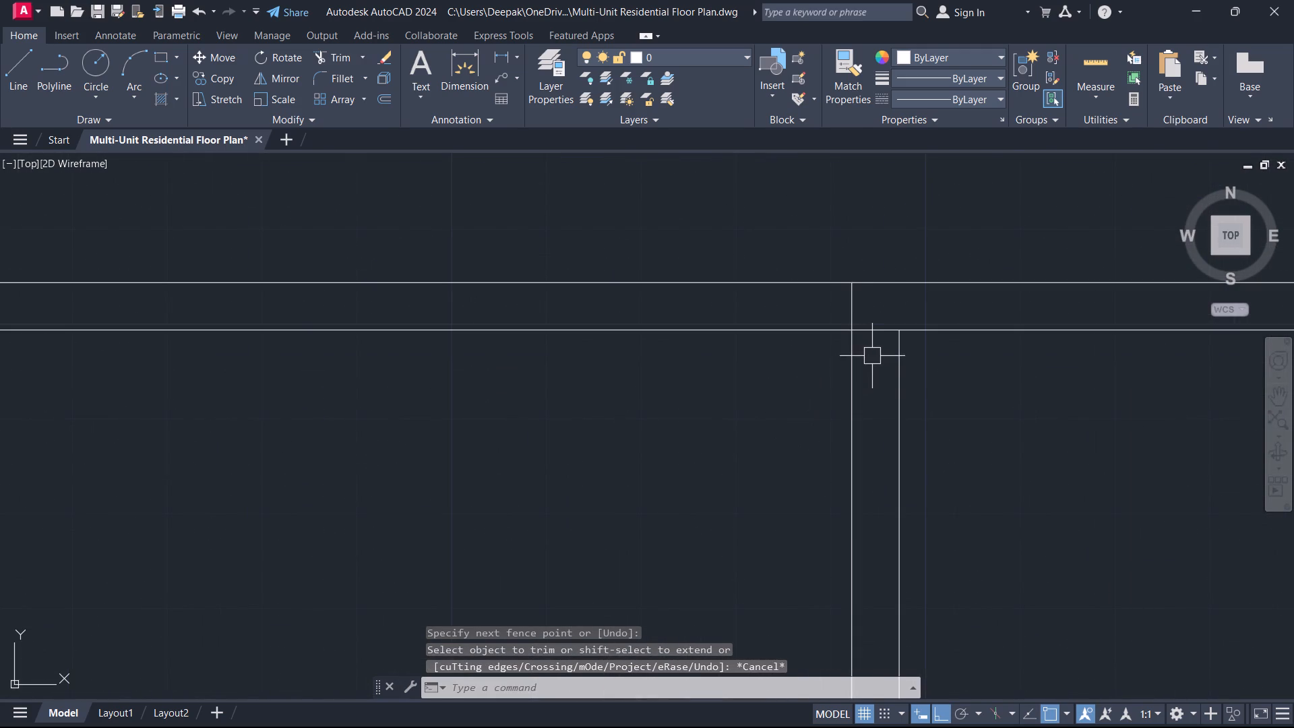
{"action": "key", "text": "space"}
{"action": "left_click_drag", "start_coordinate": [877, 357], "coordinate": [830, 304]}
{"action": "key", "text": "Escape"}
{"action": "scroll", "coordinate": [755, 400], "scroll_direction": "down", "scroll_amount": 2}
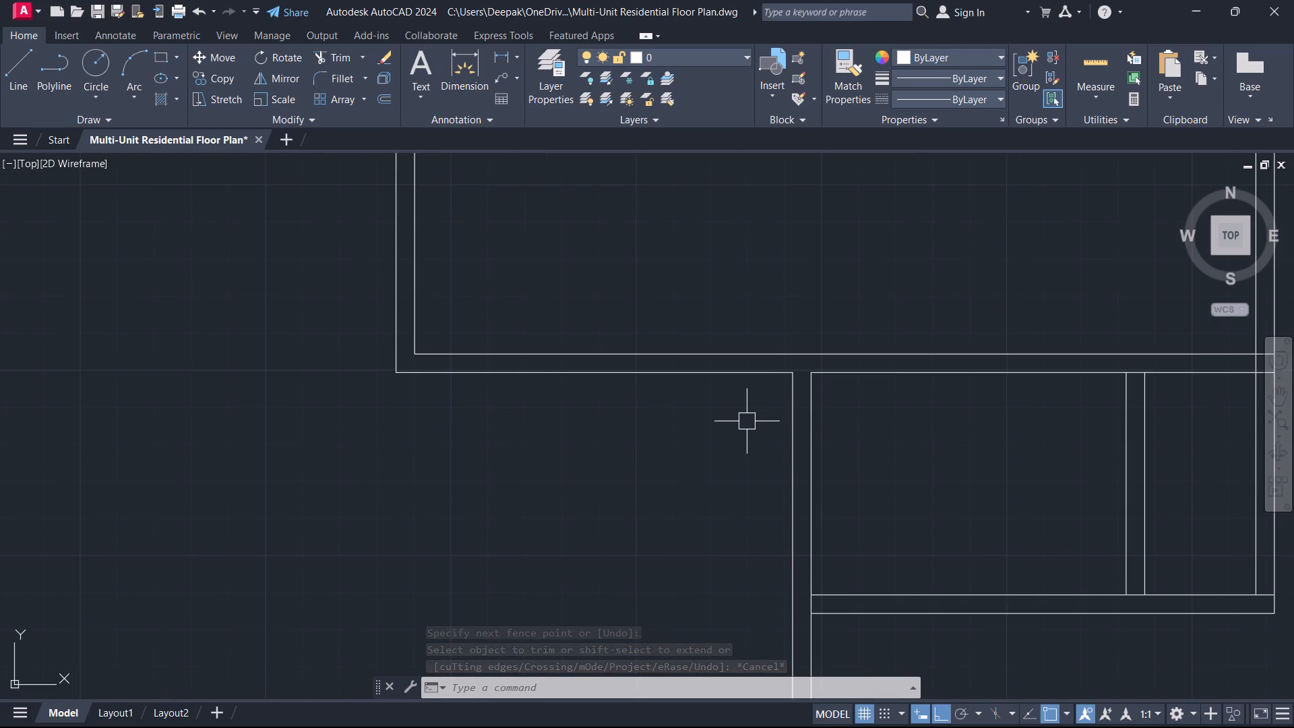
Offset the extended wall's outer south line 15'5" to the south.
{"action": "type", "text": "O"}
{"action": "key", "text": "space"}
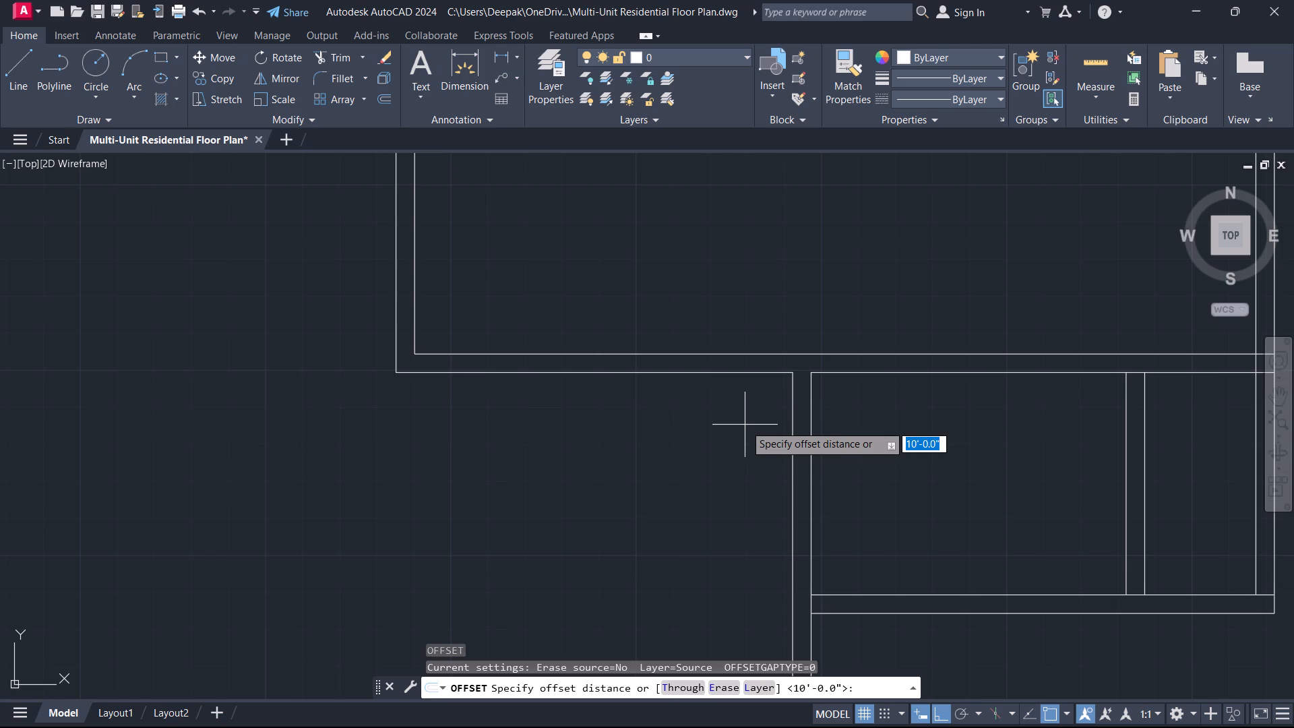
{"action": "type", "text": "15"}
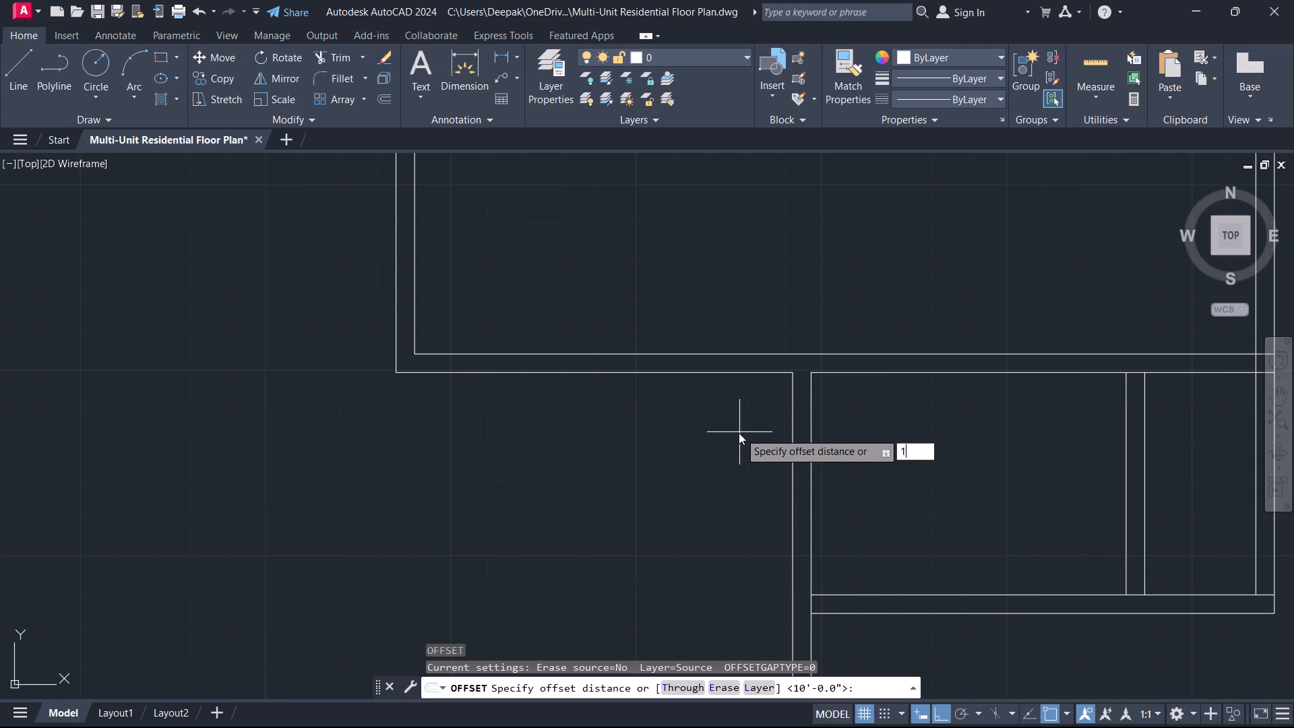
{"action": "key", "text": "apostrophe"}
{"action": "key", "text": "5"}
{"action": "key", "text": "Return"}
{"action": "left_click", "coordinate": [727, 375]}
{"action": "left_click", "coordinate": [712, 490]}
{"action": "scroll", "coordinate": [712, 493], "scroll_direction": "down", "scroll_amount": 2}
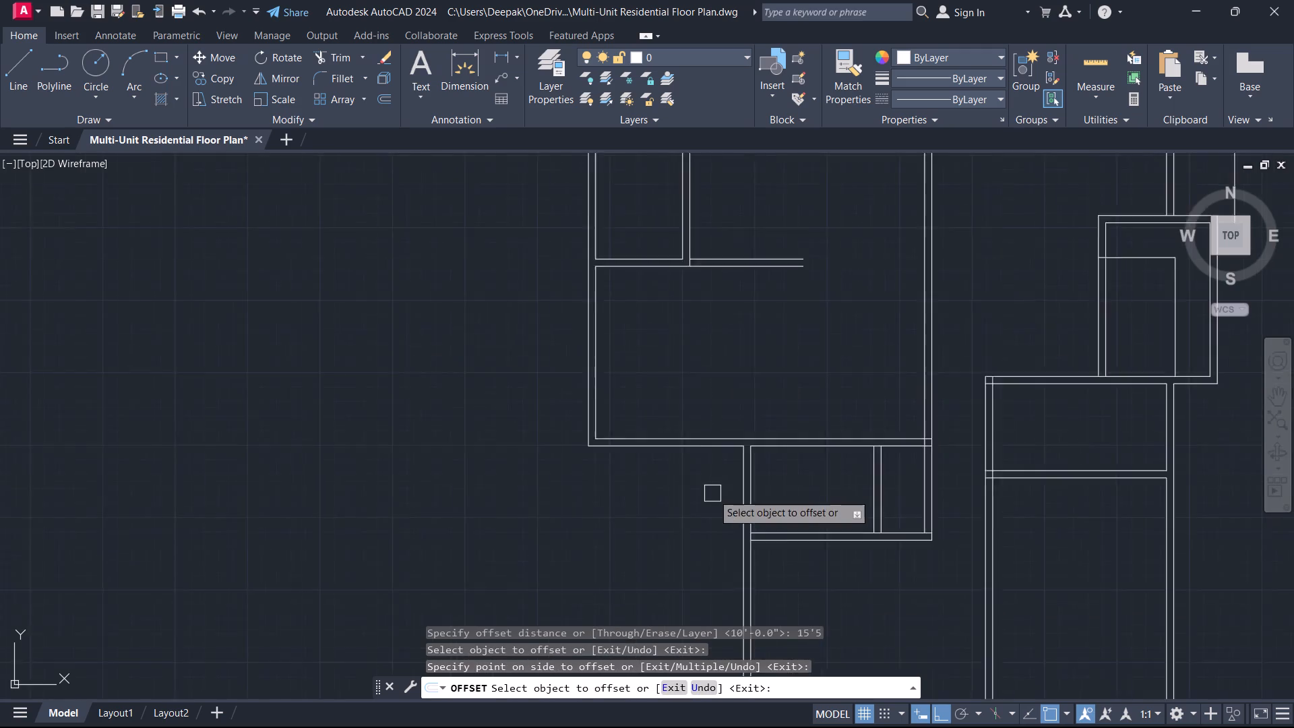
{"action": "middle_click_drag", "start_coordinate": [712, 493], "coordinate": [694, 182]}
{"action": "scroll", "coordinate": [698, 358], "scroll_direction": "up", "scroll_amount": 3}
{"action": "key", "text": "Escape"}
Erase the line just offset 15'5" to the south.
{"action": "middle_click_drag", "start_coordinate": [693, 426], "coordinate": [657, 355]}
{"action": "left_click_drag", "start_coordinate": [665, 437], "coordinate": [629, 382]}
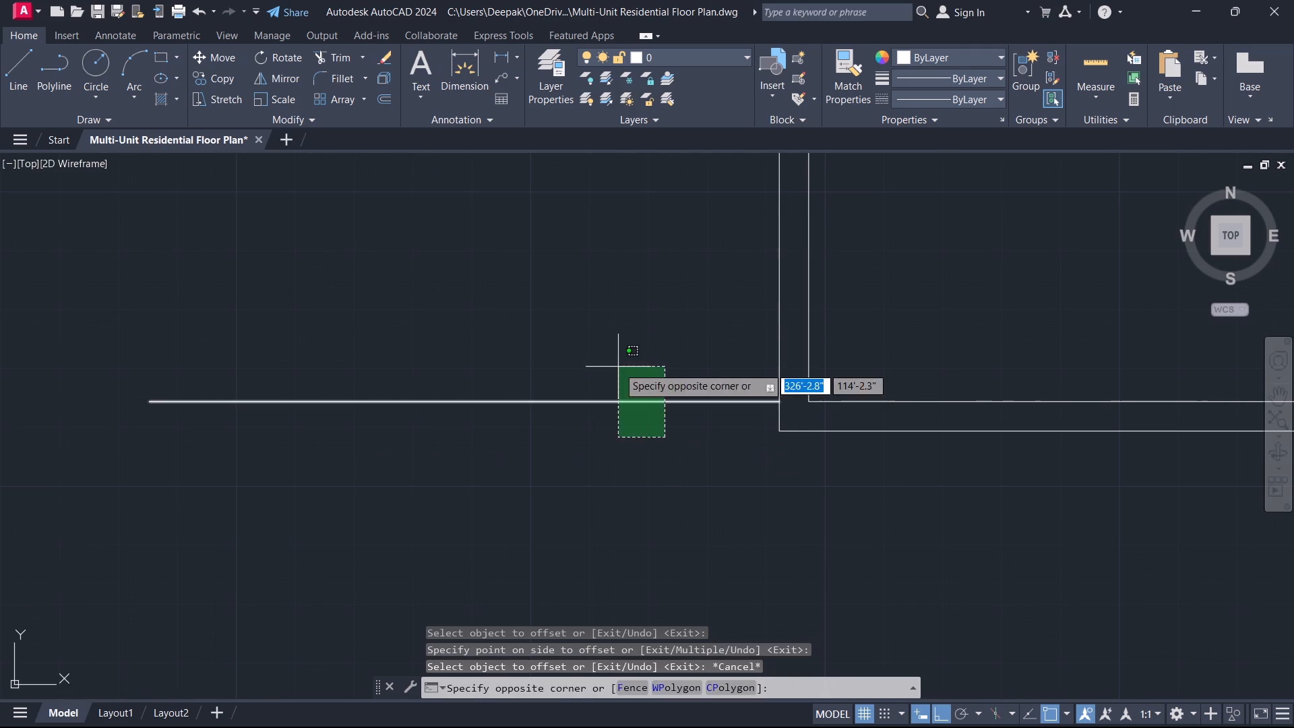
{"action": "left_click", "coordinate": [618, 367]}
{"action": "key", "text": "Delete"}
Fillet the west wall's inner line with the south wall's inner line at zero radius to form the southwest room's inside corner.
{"action": "scroll", "coordinate": [617, 391], "scroll_direction": "up", "scroll_amount": 1}
{"action": "scroll", "coordinate": [617, 393], "scroll_direction": "down", "scroll_amount": 4}
{"action": "middle_click_drag", "start_coordinate": [614, 394], "coordinate": [621, 489]}
{"action": "scroll", "coordinate": [617, 500], "scroll_direction": "down", "scroll_amount": 2}
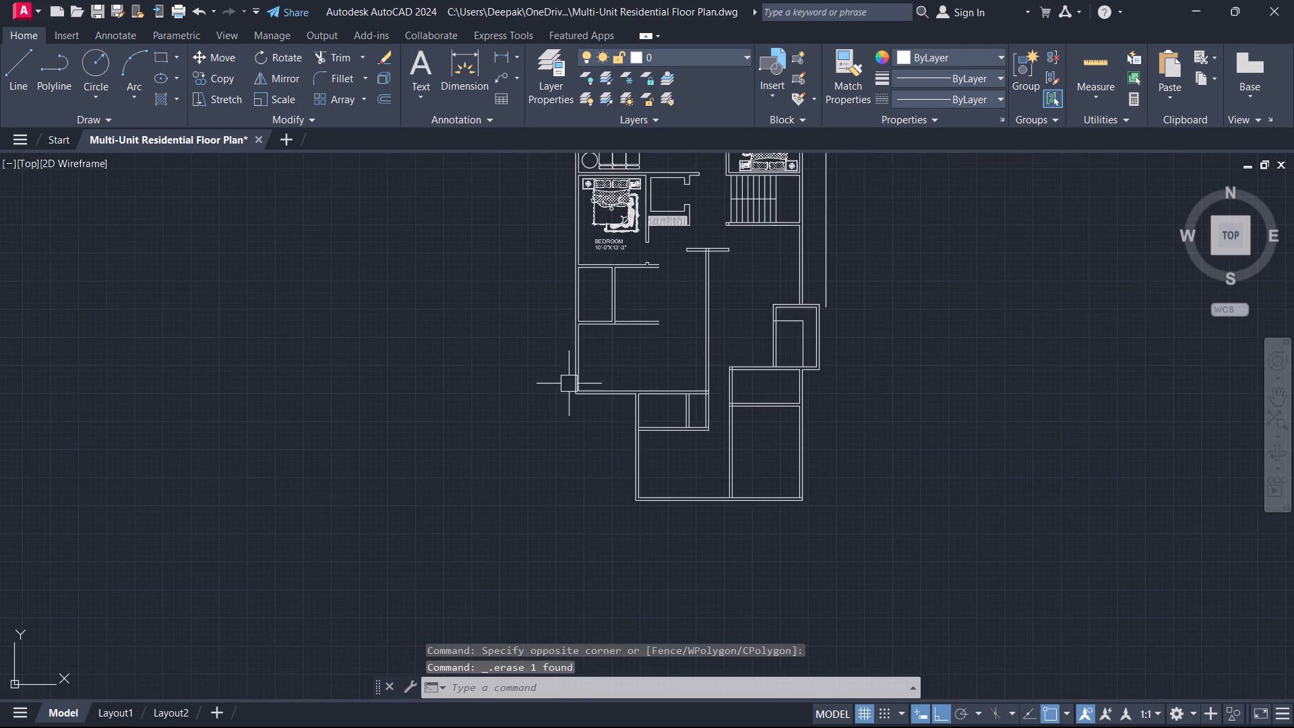
{"action": "scroll", "coordinate": [571, 364], "scroll_direction": "up", "scroll_amount": 2}
{"action": "type", "text": "F"}
{"action": "key", "text": "space"}
{"action": "scroll", "coordinate": [599, 404], "scroll_direction": "up", "scroll_amount": 2}
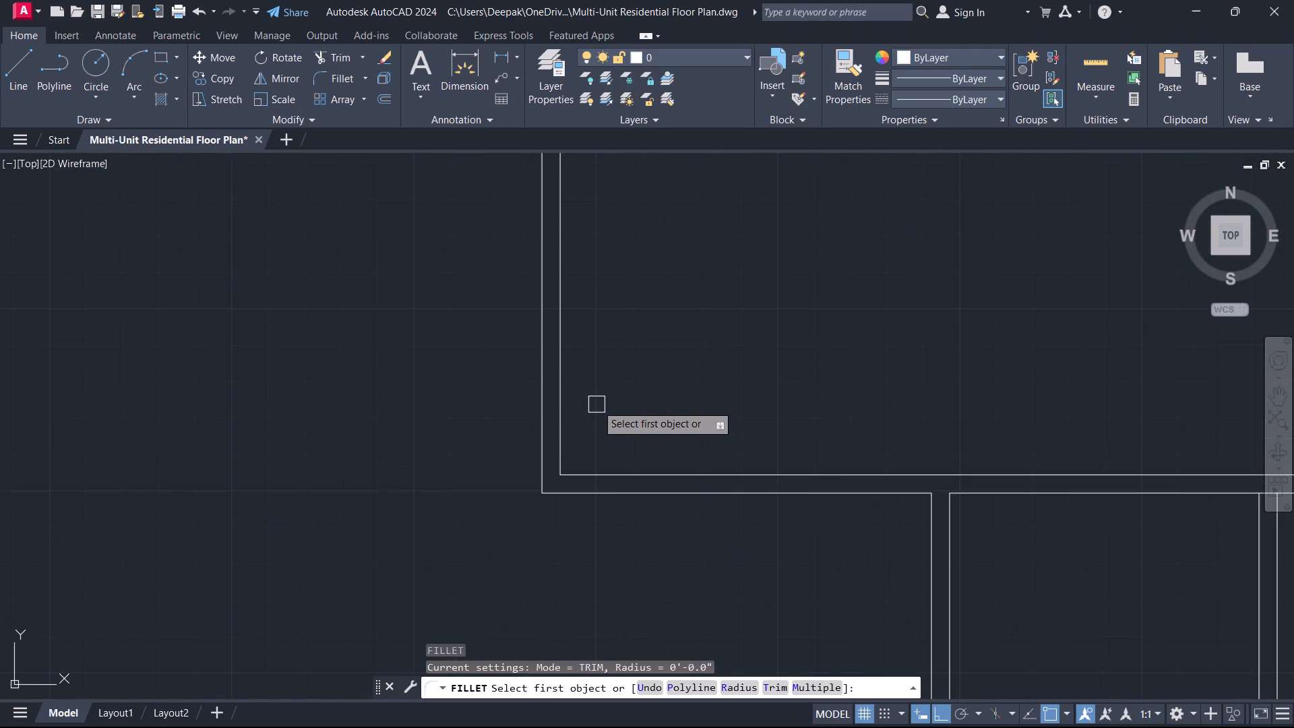
{"action": "left_click", "coordinate": [563, 411]}
{"action": "scroll", "coordinate": [622, 527], "scroll_direction": "down", "scroll_amount": 3}
{"action": "middle_click_drag", "start_coordinate": [622, 537], "coordinate": [521, 133]}
{"action": "scroll", "coordinate": [573, 311], "scroll_direction": "up", "scroll_amount": 3}
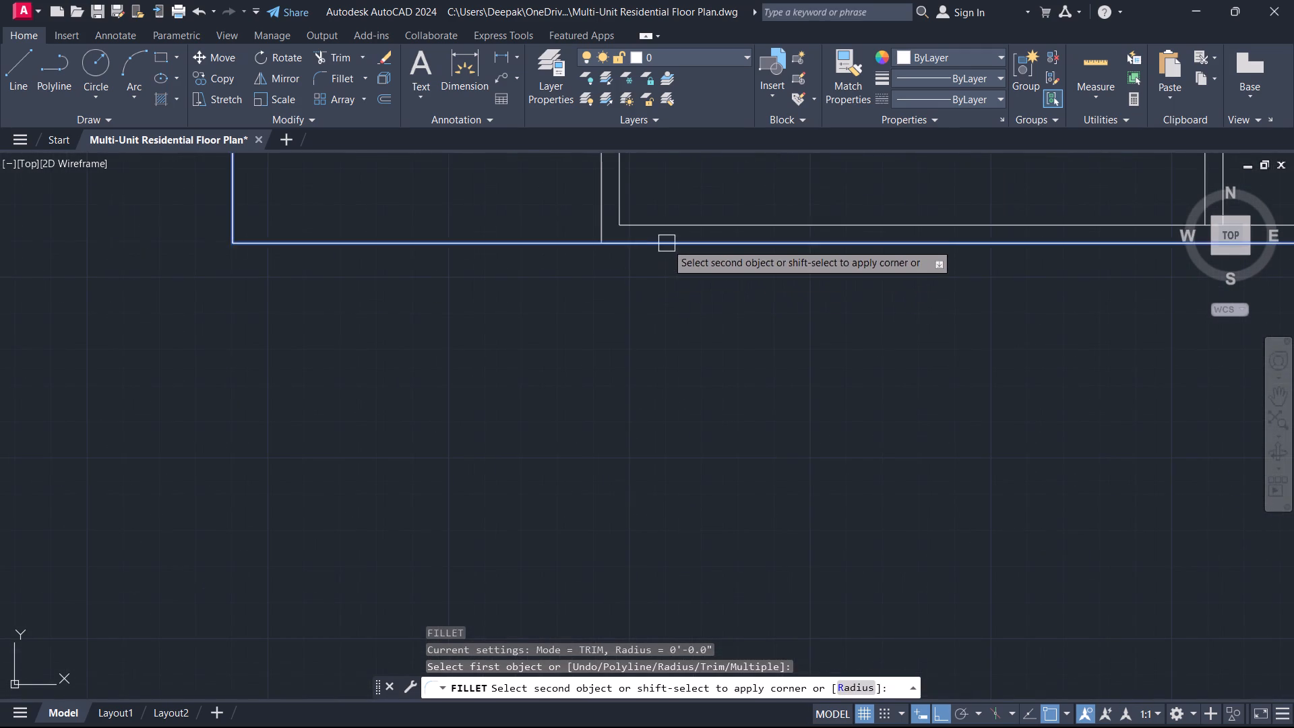
{"action": "left_click", "coordinate": [667, 226]}
{"action": "key", "text": "Escape"}
Fillet the west wall's outer line with the south wall's outer line at zero radius to close the building's southwest corner.
{"action": "scroll", "coordinate": [555, 250], "scroll_direction": "down", "scroll_amount": 3}
{"action": "middle_click_drag", "start_coordinate": [553, 256], "coordinate": [590, 511]}
{"action": "key", "text": "space"}
{"action": "scroll", "coordinate": [503, 320], "scroll_direction": "up", "scroll_amount": 2}
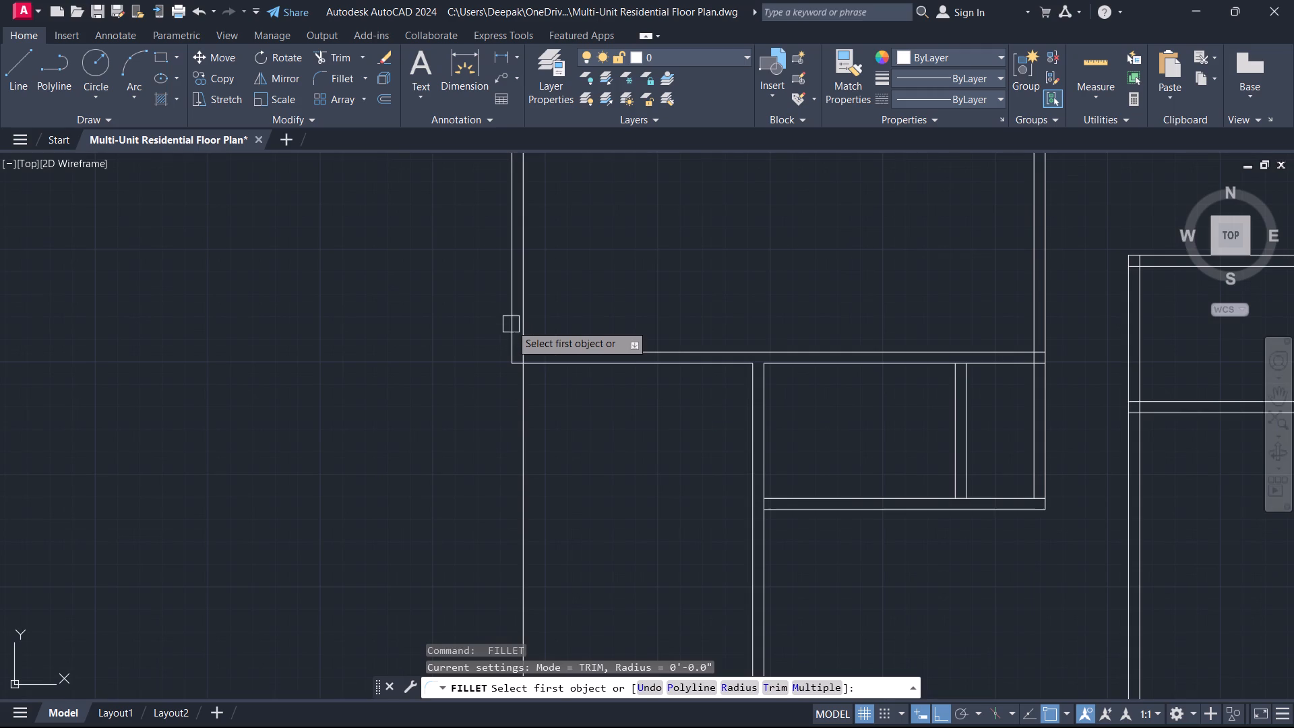
{"action": "left_click", "coordinate": [511, 325]}
{"action": "scroll", "coordinate": [585, 439], "scroll_direction": "down", "scroll_amount": 4}
{"action": "middle_click_drag", "start_coordinate": [594, 465], "coordinate": [555, 317]}
{"action": "scroll", "coordinate": [650, 463], "scroll_direction": "up", "scroll_amount": 2}
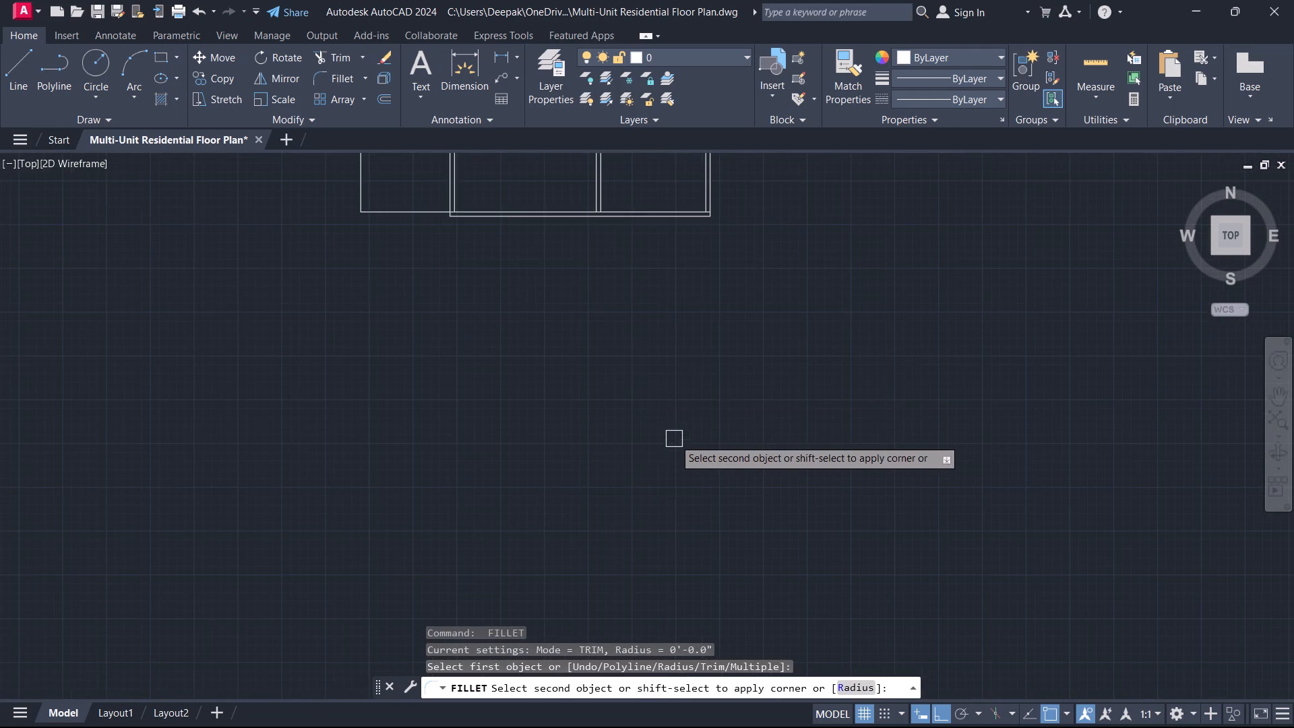
{"action": "scroll", "coordinate": [514, 223], "scroll_direction": "up", "scroll_amount": 3}
{"action": "middle_click_drag", "start_coordinate": [516, 247], "coordinate": [886, 605]}
{"action": "left_click", "coordinate": [674, 537]}
{"action": "key", "text": "Escape"}
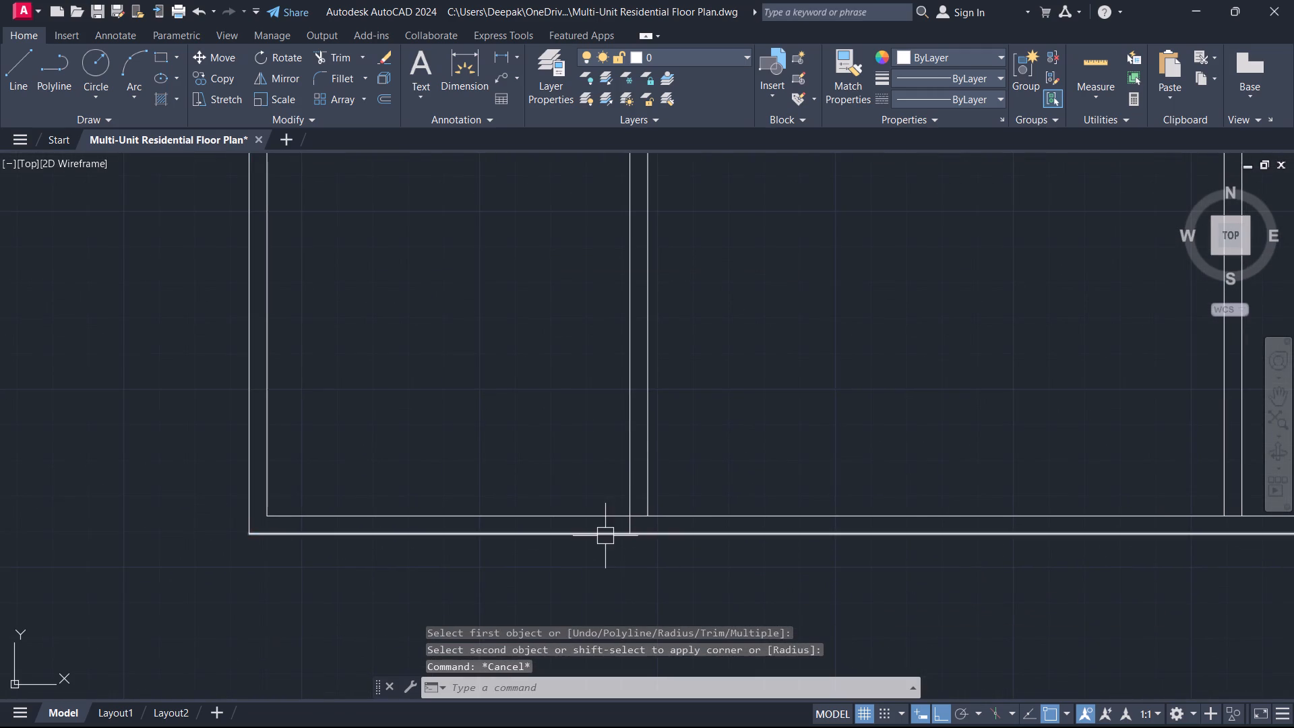
Trim the overlapping lines where the southwest room's east wall meets the south wall.
{"action": "scroll", "coordinate": [604, 535], "scroll_direction": "up", "scroll_amount": 3}
{"action": "key", "text": "t"}
{"action": "key", "text": "r"}
{"action": "key", "text": "space"}
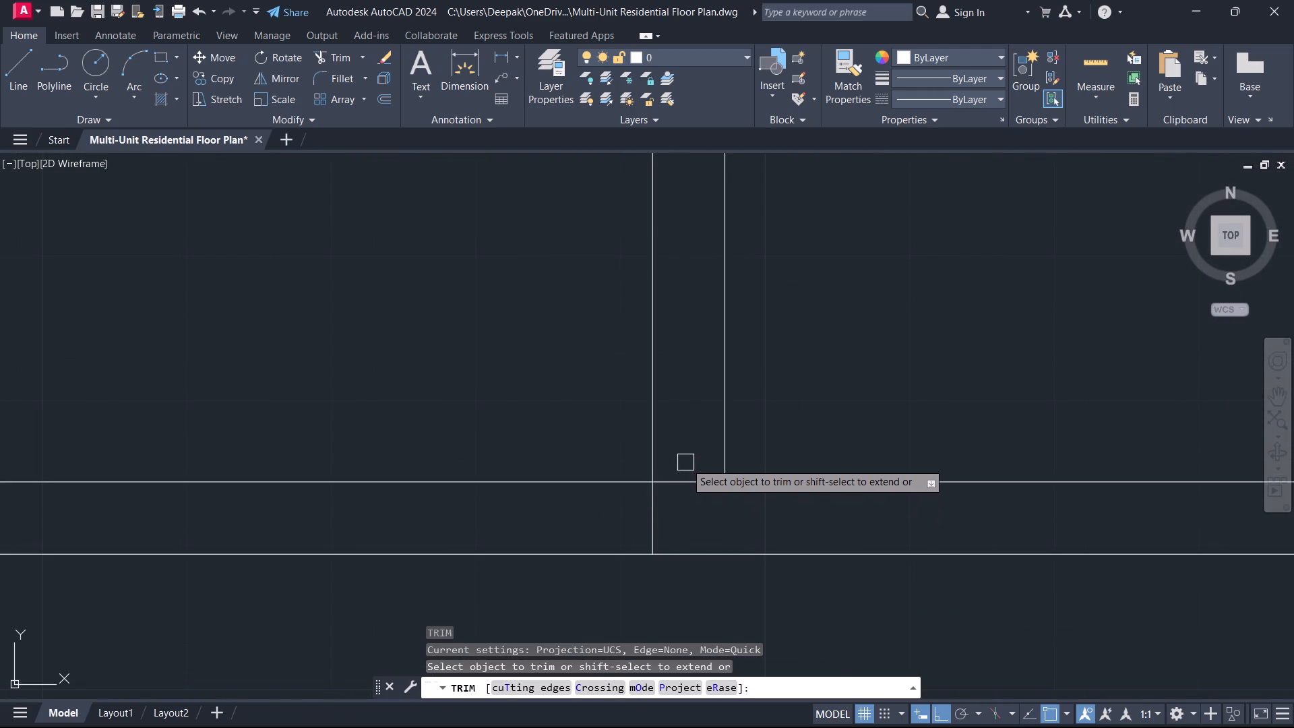
{"action": "left_click_drag", "start_coordinate": [689, 456], "coordinate": [619, 512]}
Trim the overlapping lines where the southwest room's north wall meets the west wall.
{"action": "scroll", "coordinate": [523, 368], "scroll_direction": "down", "scroll_amount": 3}
{"action": "middle_click_drag", "start_coordinate": [523, 368], "coordinate": [626, 537]}
{"action": "scroll", "coordinate": [614, 526], "scroll_direction": "down", "scroll_amount": 1}
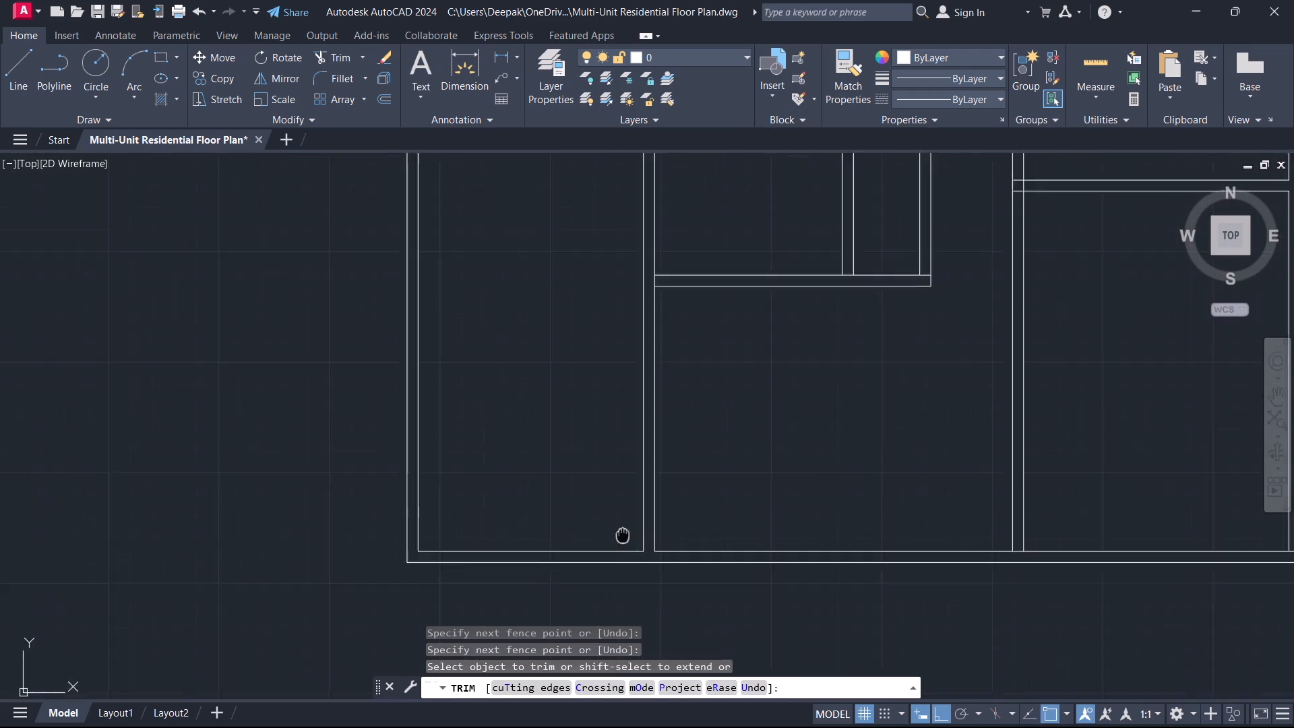
{"action": "middle_click_drag", "start_coordinate": [626, 537], "coordinate": [633, 542]}
{"action": "scroll", "coordinate": [626, 537], "scroll_direction": "down", "scroll_amount": 1}
{"action": "scroll", "coordinate": [495, 277], "scroll_direction": "up", "scroll_amount": 4}
{"action": "scroll", "coordinate": [566, 390], "scroll_direction": "up", "scroll_amount": 3}
{"action": "left_click_drag", "start_coordinate": [569, 389], "coordinate": [445, 467]}
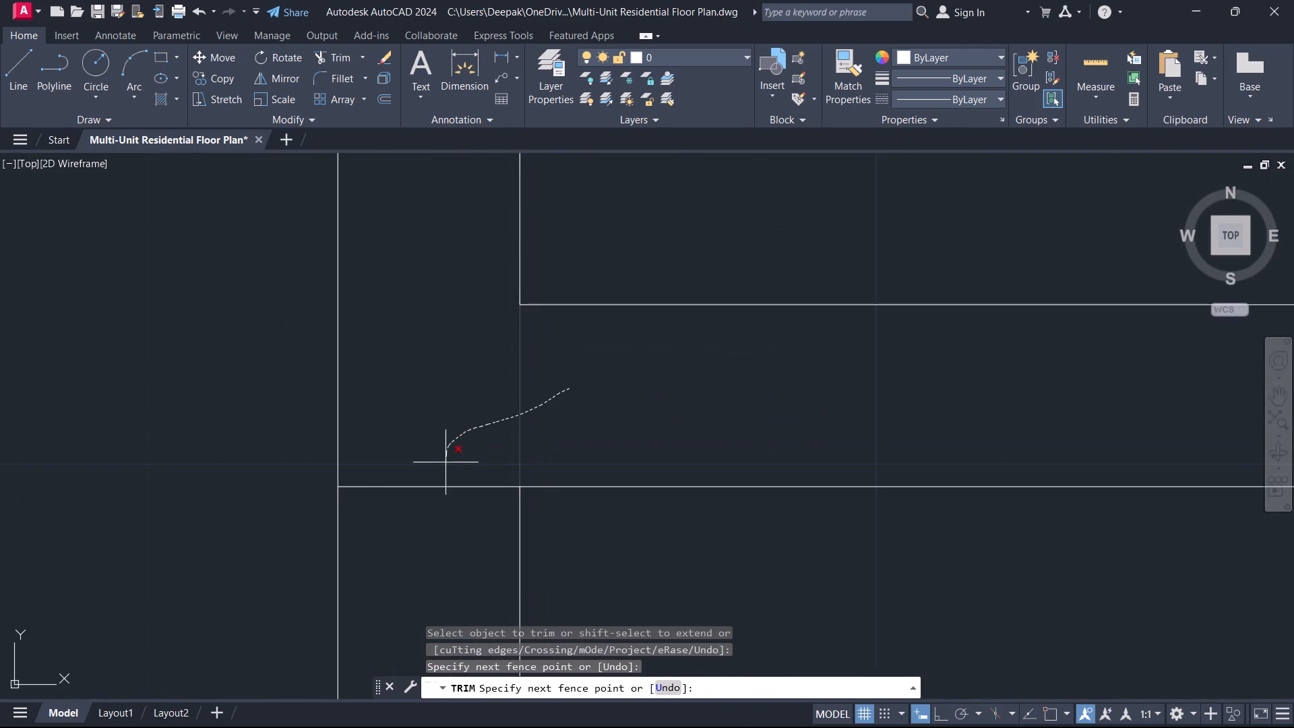
{"action": "left_click_drag", "start_coordinate": [445, 467], "coordinate": [445, 553]}
{"action": "key", "text": "Escape"}
Offset the southwest room's inner south wall line 2' to the north.
{"action": "scroll", "coordinate": [439, 545], "scroll_direction": "down", "scroll_amount": 5}
{"action": "scroll", "coordinate": [567, 659], "scroll_direction": "down", "scroll_amount": 1}
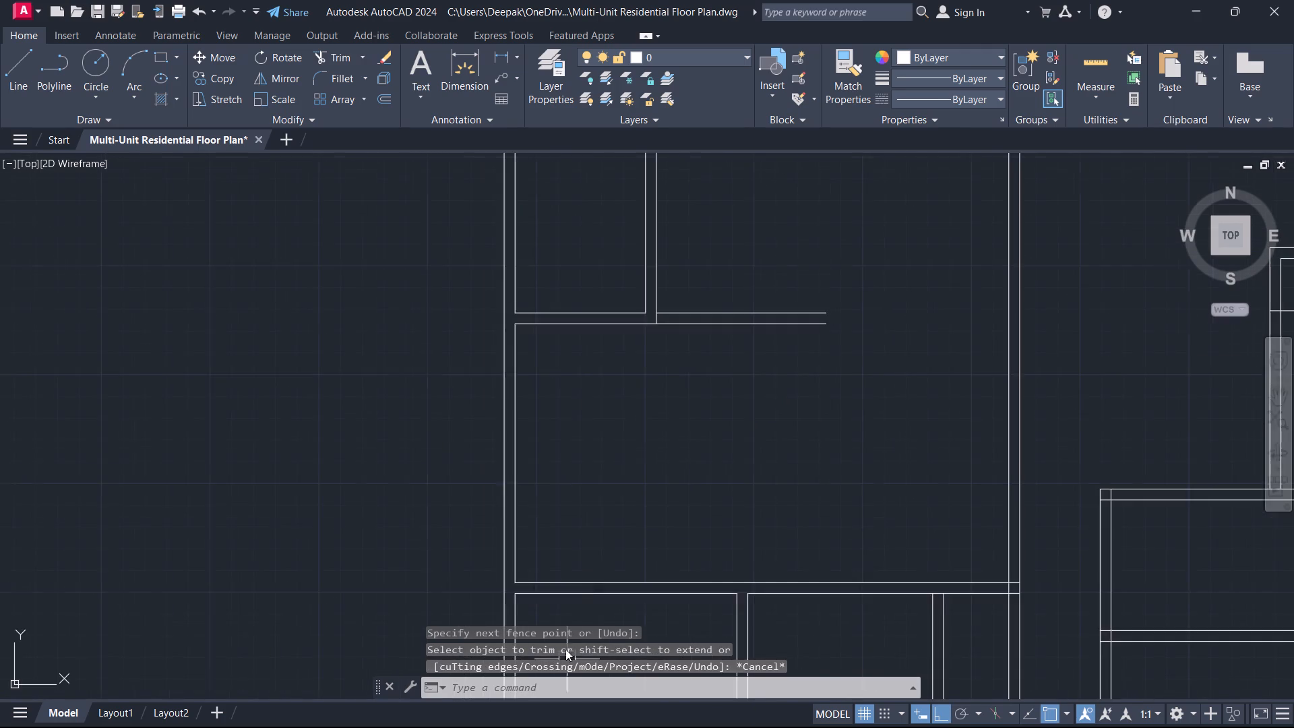
{"action": "middle_click_drag", "start_coordinate": [603, 574], "coordinate": [569, 274]}
{"action": "scroll", "coordinate": [647, 396], "scroll_direction": "down", "scroll_amount": 2}
{"action": "scroll", "coordinate": [648, 408], "scroll_direction": "up", "scroll_amount": 1}
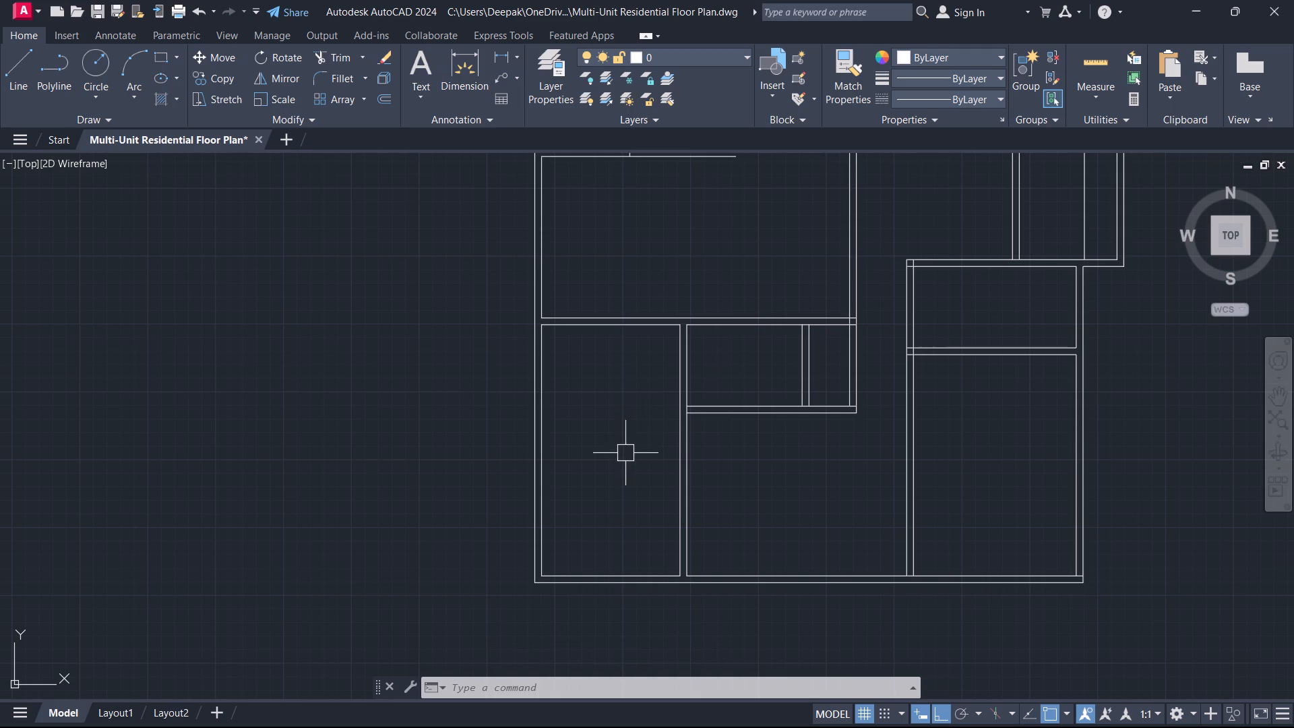
{"action": "middle_click_drag", "start_coordinate": [625, 454], "coordinate": [615, 410]}
{"action": "scroll", "coordinate": [621, 448], "scroll_direction": "up", "scroll_amount": 1}
{"action": "middle_click_drag", "start_coordinate": [600, 548], "coordinate": [589, 436]}
{"action": "scroll", "coordinate": [631, 485], "scroll_direction": "up", "scroll_amount": 1}
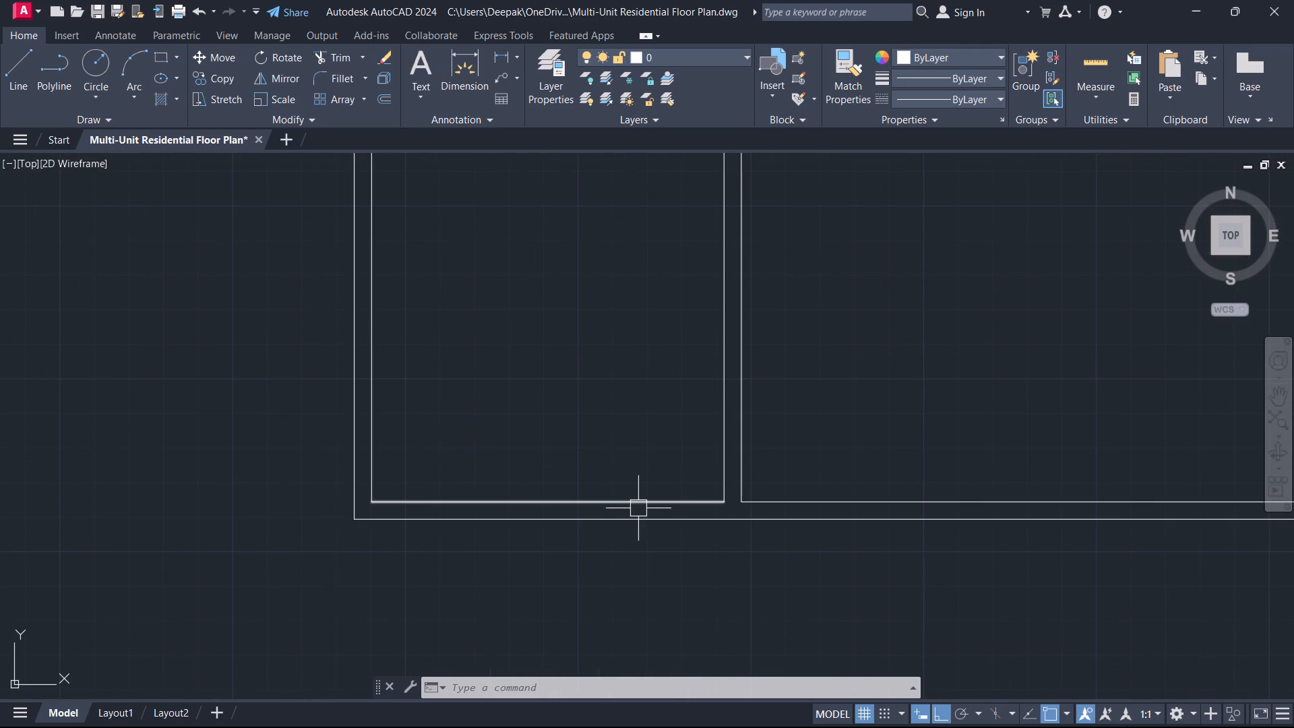
{"action": "type", "text": "O"}
{"action": "key", "text": "space"}
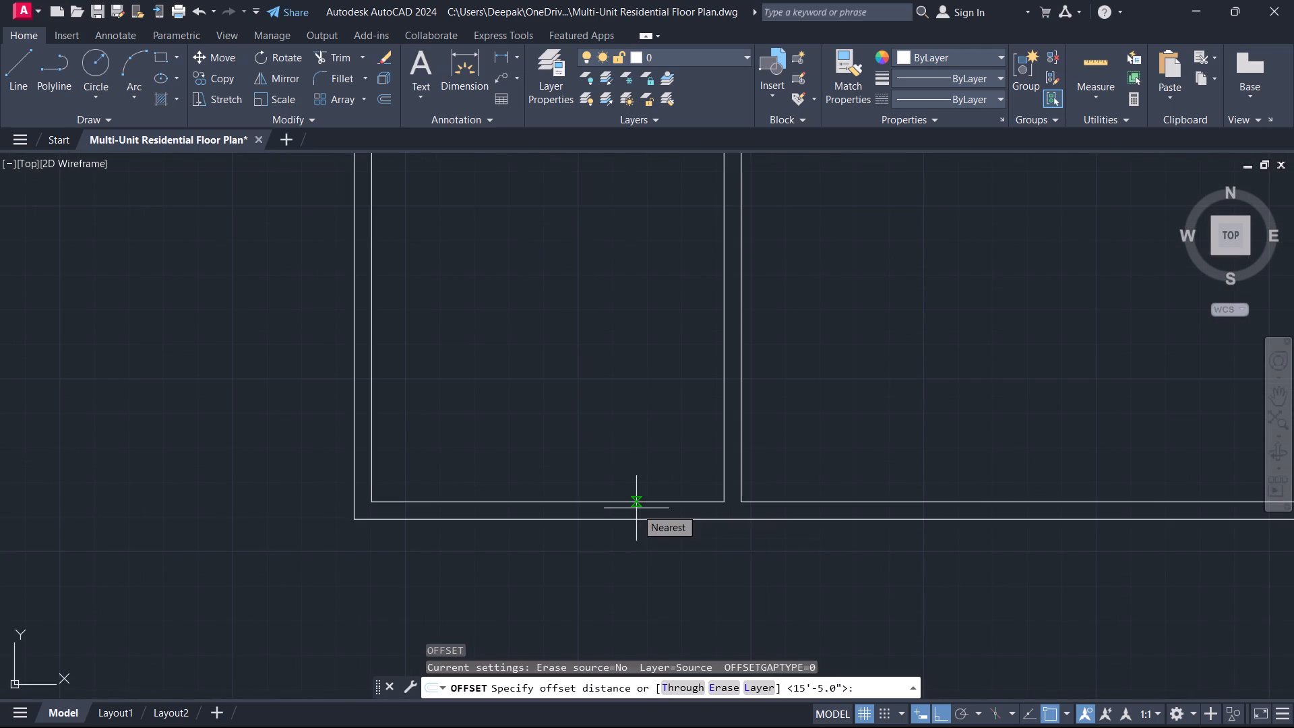
{"action": "key", "text": "Escape"}
{"action": "type", "text": "O"}
{"action": "key", "text": "space"}
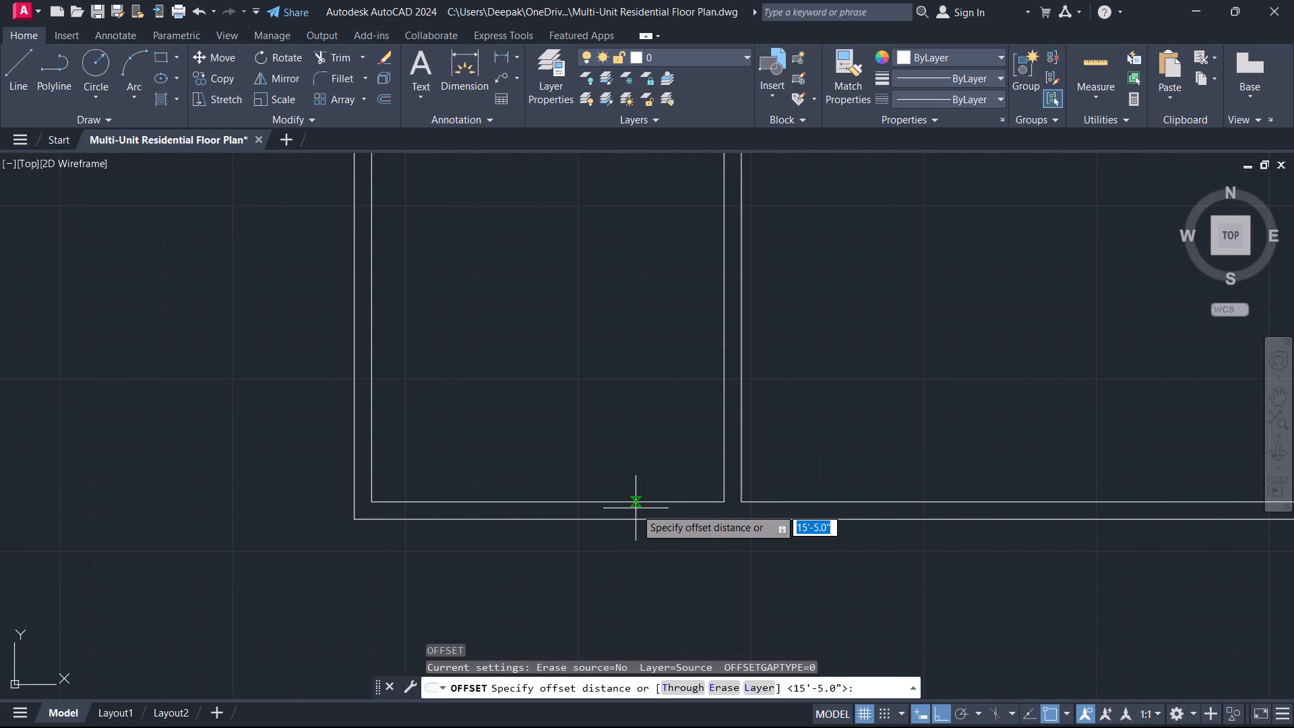
{"action": "key", "text": "2"}
{"action": "key", "text": "apostrophe"}
{"action": "key", "text": "Return"}
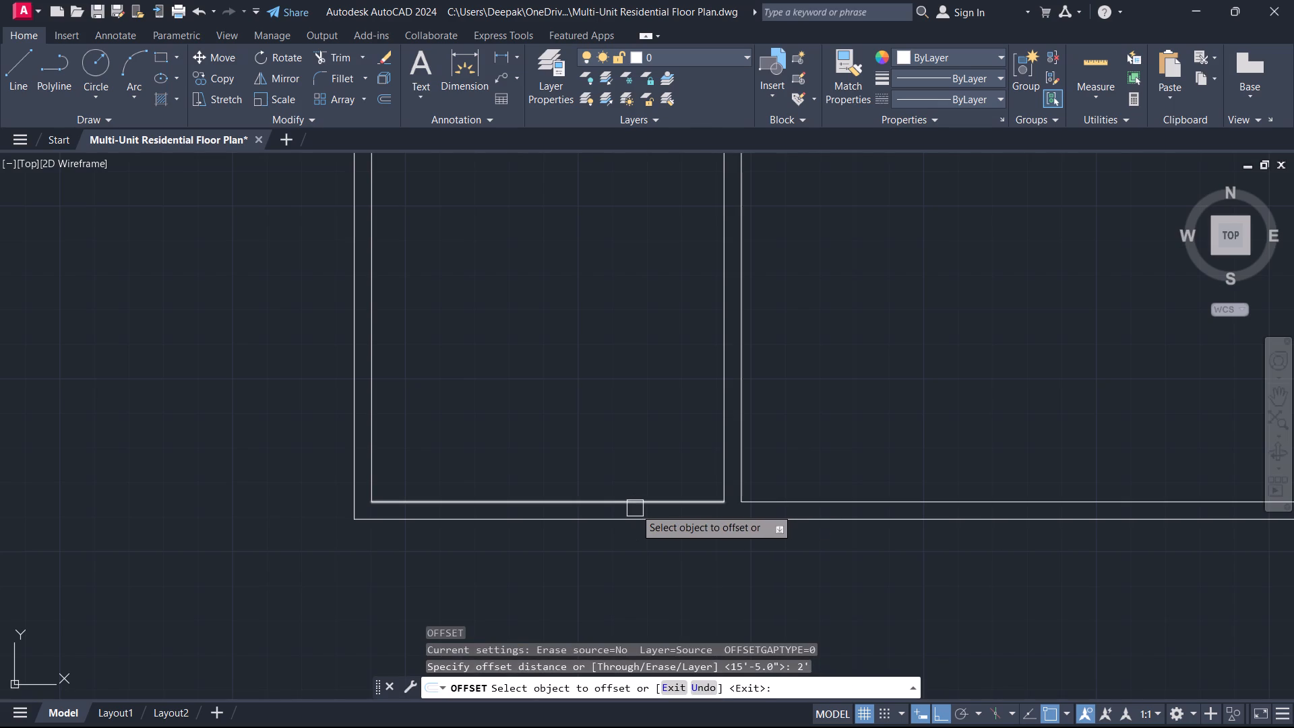
{"action": "left_click_drag", "start_coordinate": [632, 497], "coordinate": [631, 489]}
{"action": "left_click", "coordinate": [629, 439]}
{"action": "key", "text": "Escape"}
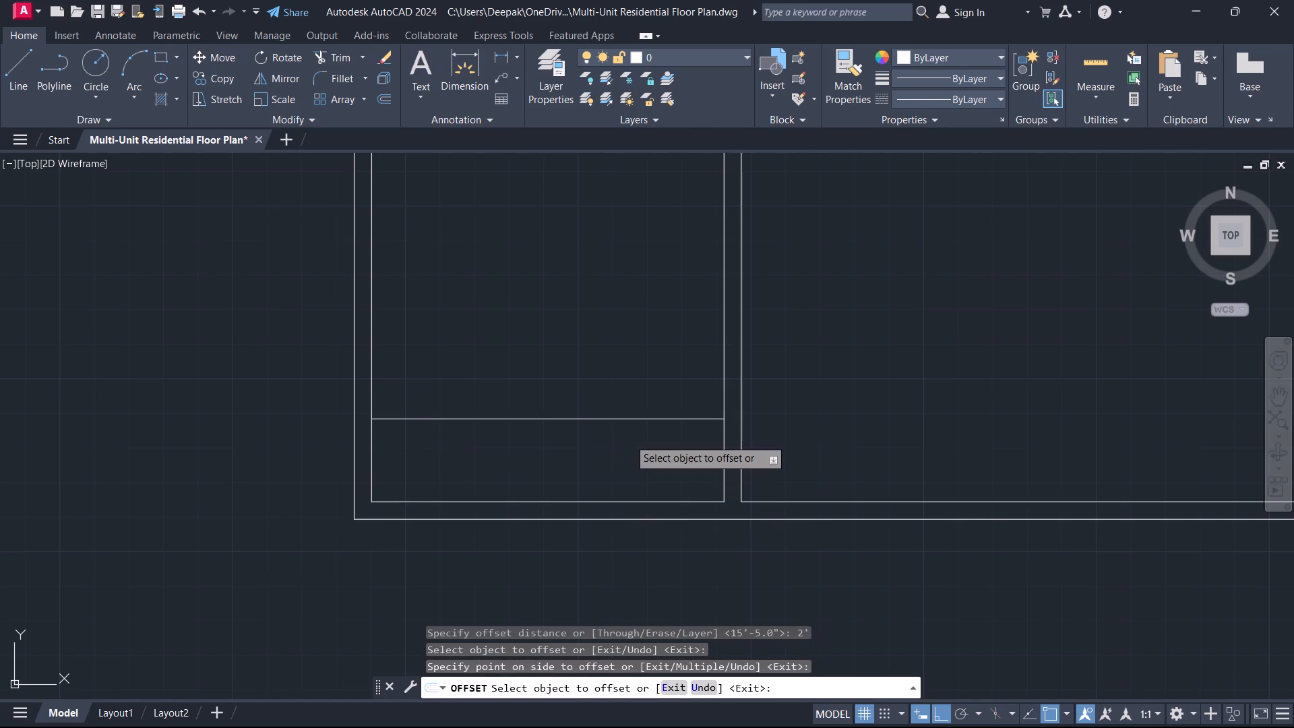
Trim away the southwest room's original inner south wall line between its west and east walls.
{"action": "scroll", "coordinate": [629, 439], "scroll_direction": "down", "scroll_amount": 3}
{"action": "middle_click_drag", "start_coordinate": [629, 444], "coordinate": [636, 499]}
{"action": "scroll", "coordinate": [631, 504], "scroll_direction": "up", "scroll_amount": 3}
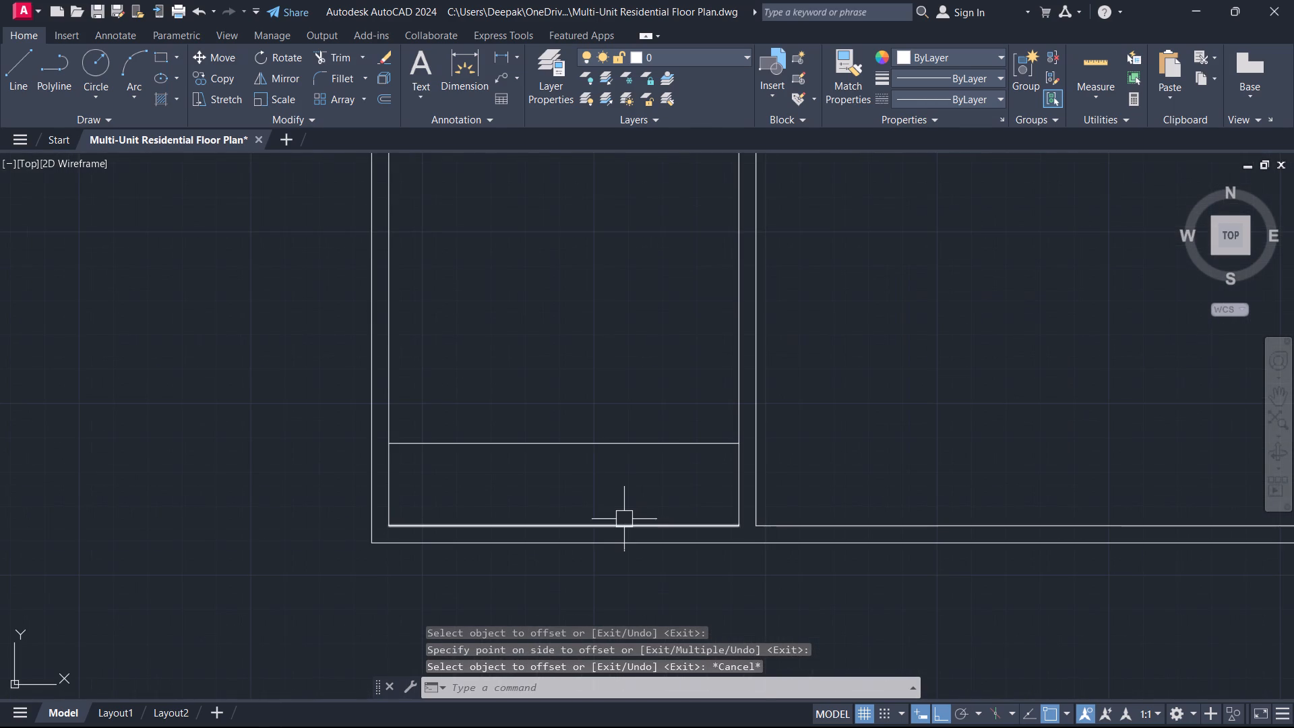
{"action": "type", "text": "TR"}
{"action": "key", "text": "space"}
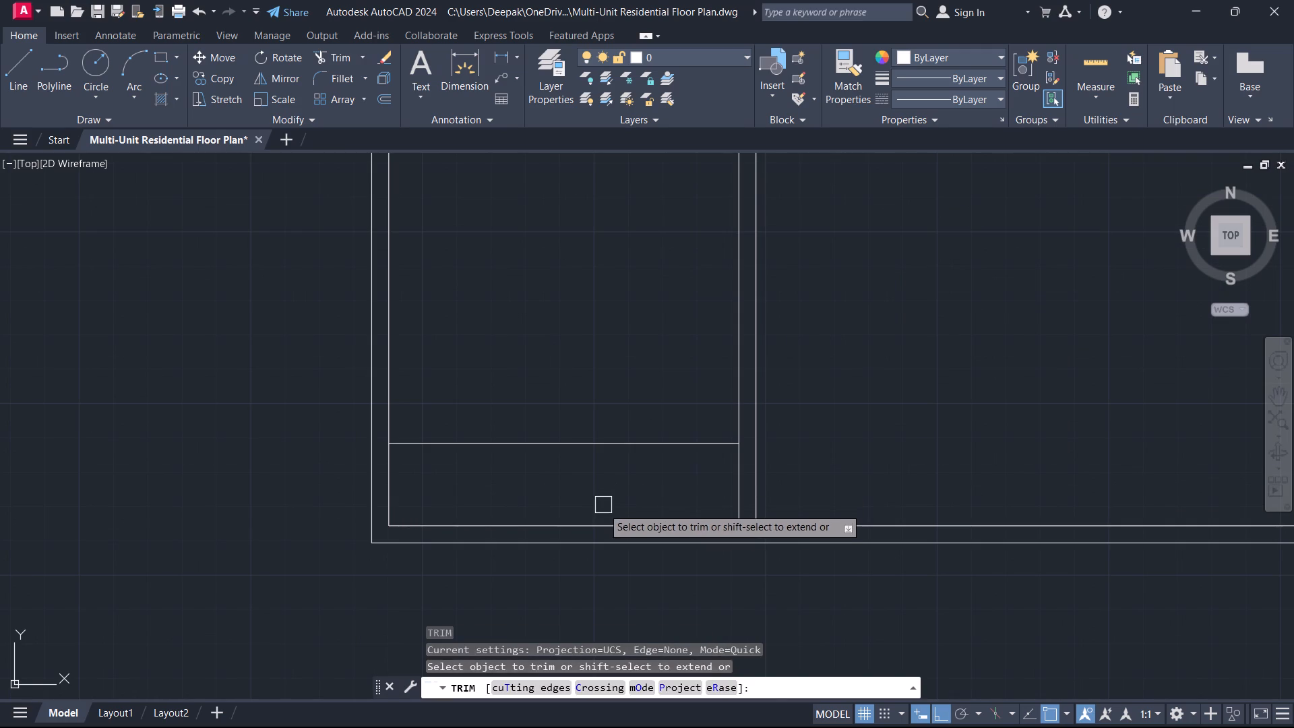
{"action": "left_click", "coordinate": [597, 518]}
{"action": "key", "text": "Escape"}
Extend the inner lines of the southwest room's west and east walls to the outer south wall line.
{"action": "key", "text": "e"}
{"action": "key", "text": "x"}
{"action": "key", "text": "space"}
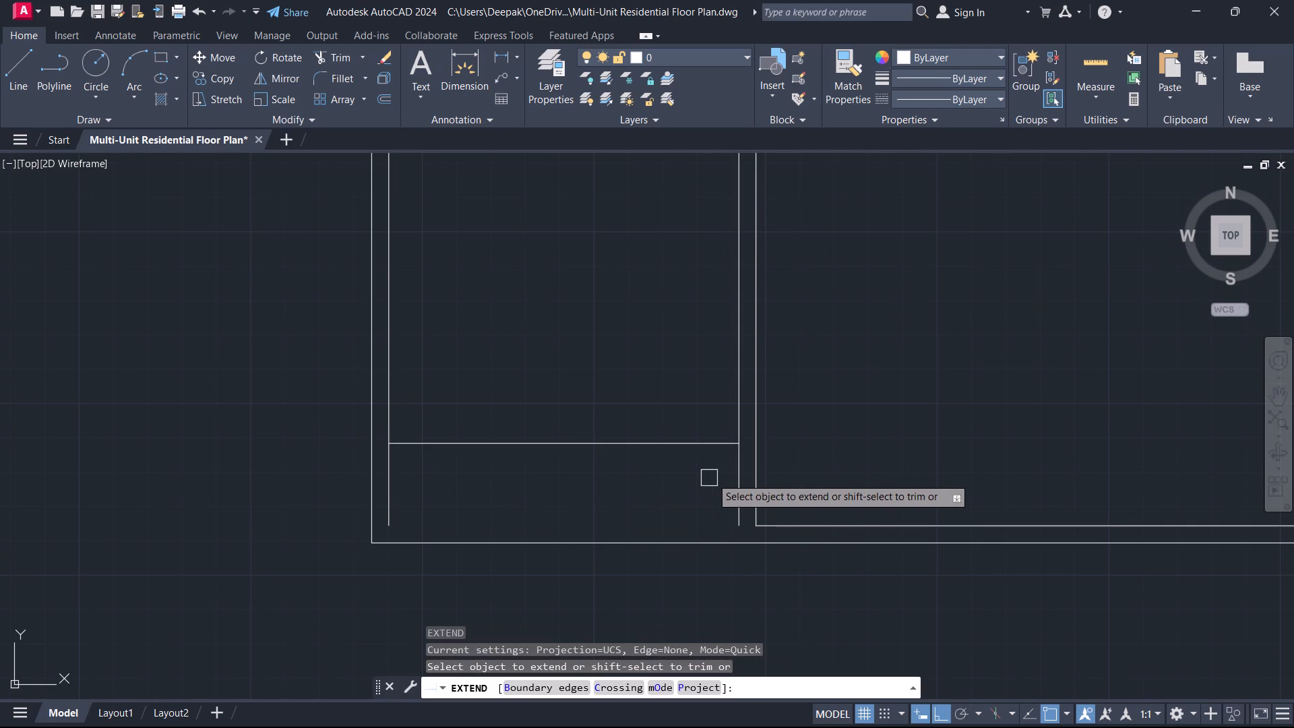
{"action": "left_click", "coordinate": [735, 492]}
{"action": "key", "text": "Escape"}
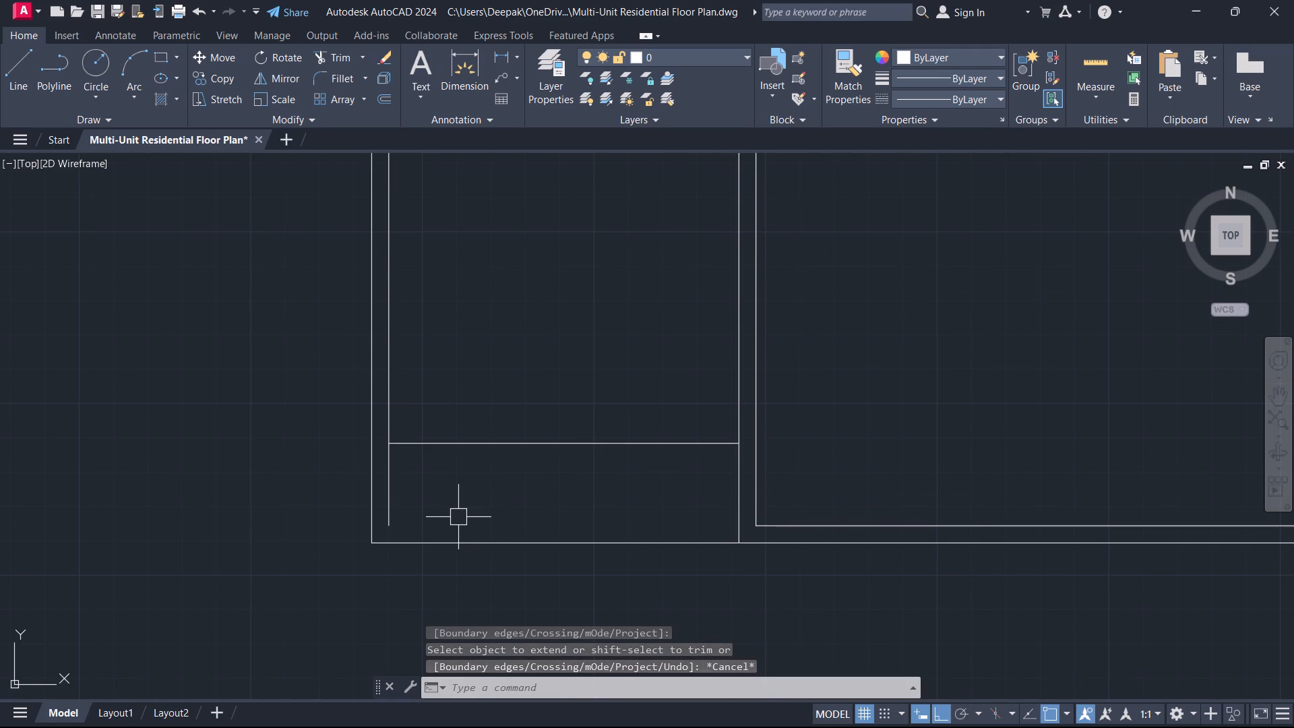
{"action": "type", "text": "EX"}
{"action": "key", "text": "space"}
{"action": "left_click", "coordinate": [387, 500]}
{"action": "key", "text": "Escape"}
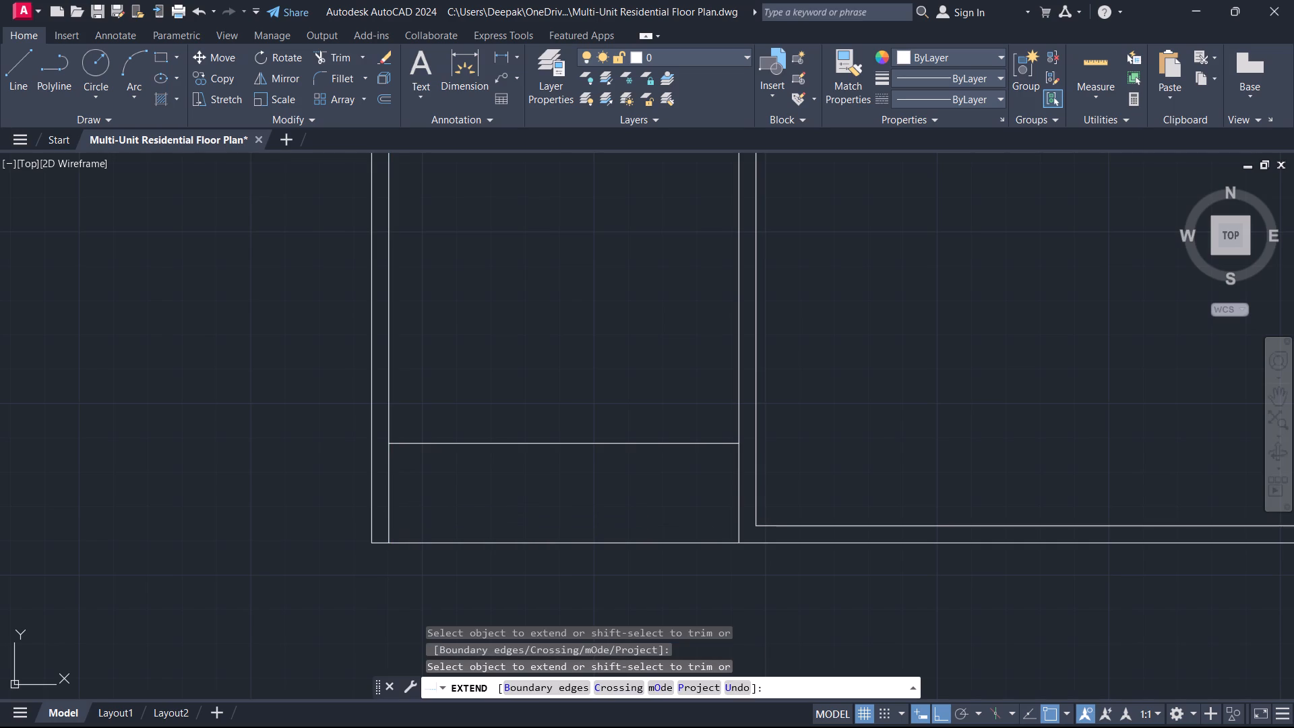
Trim the outer south wall line between the southwest room's two side walls to open the 2' recess.
{"action": "type", "text": "TR"}
{"action": "key", "text": "space"}
{"action": "left_click_drag", "start_coordinate": [491, 508], "coordinate": [495, 514]}
{"action": "left_click", "coordinate": [500, 574]}
{"action": "key", "text": "Escape"}
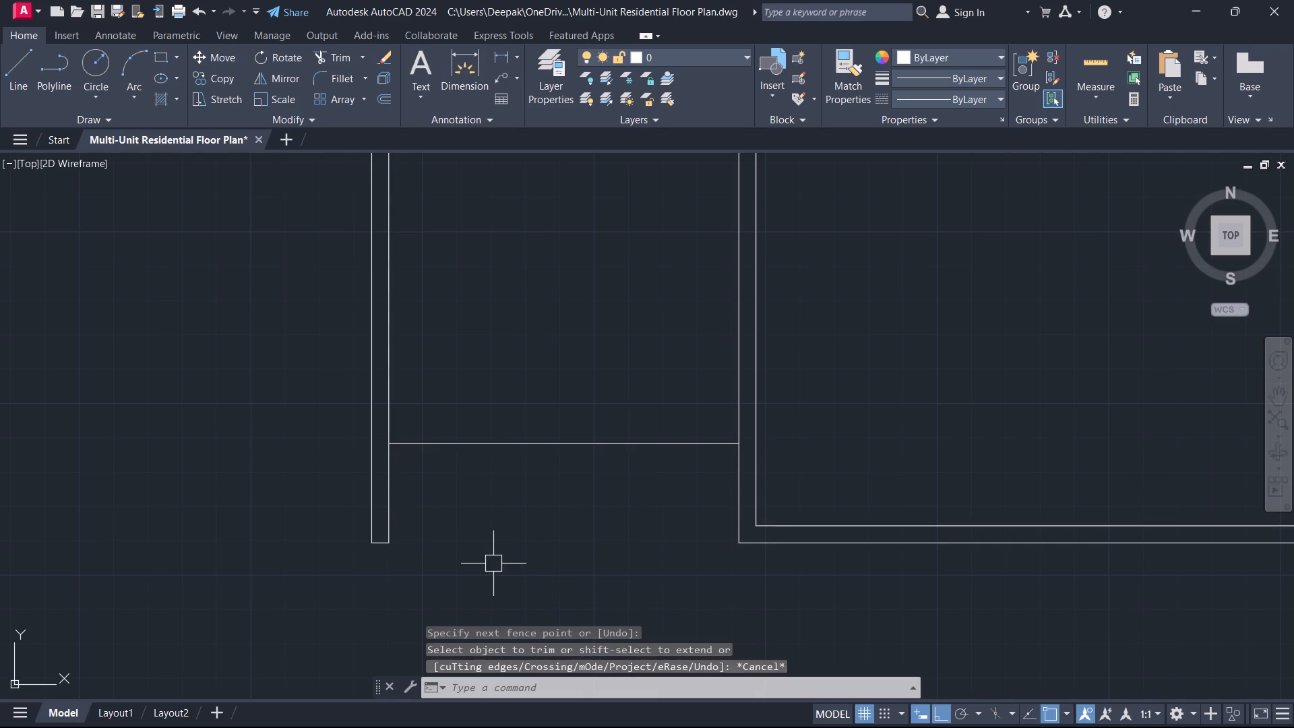
Offset the southwest room's relocated south wall line 5" to the north to give the wall its thickness.
{"action": "type", "text": "O"}
{"action": "key", "text": "space"}
{"action": "key", "text": "5"}
{"action": "key", "text": "Return"}
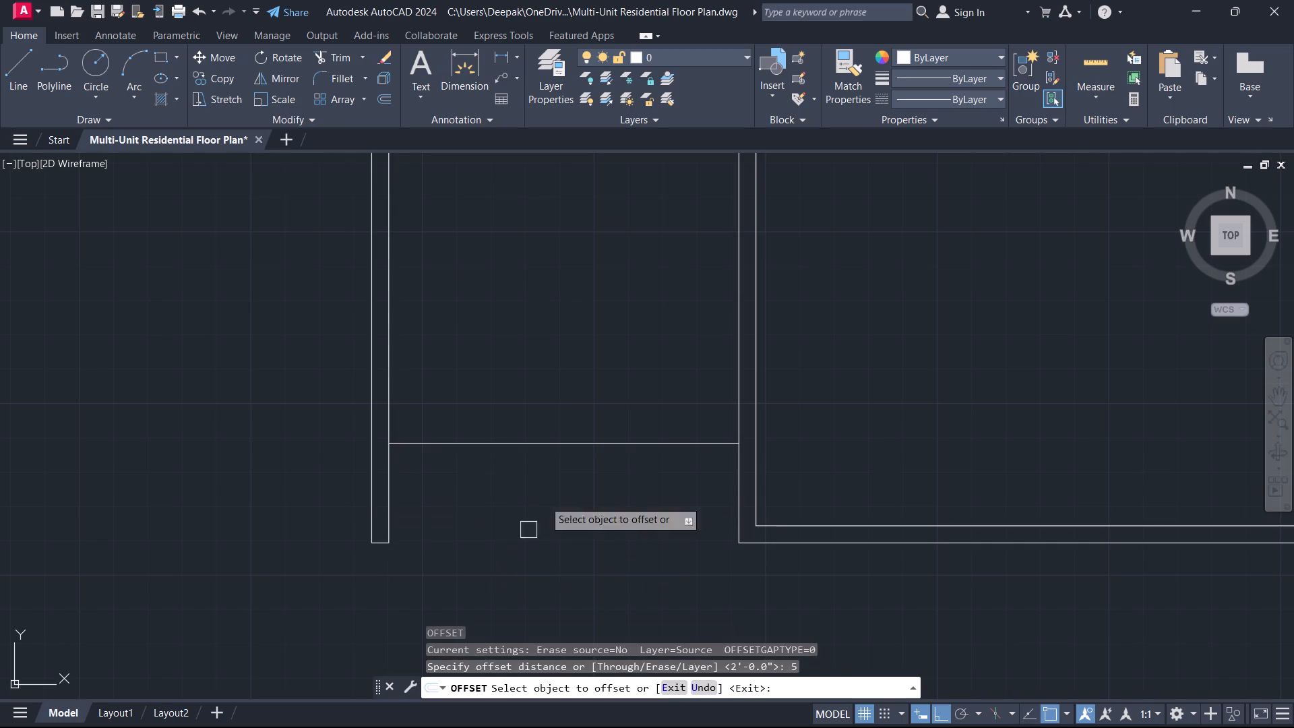
{"action": "left_click", "coordinate": [541, 443]}
{"action": "left_click", "coordinate": [539, 406]}
{"action": "key", "text": "Escape"}
Trim the side wall lines where both ends of the southwest room's new 5" south wall meet them.
{"action": "scroll", "coordinate": [394, 443], "scroll_direction": "up", "scroll_amount": 2}
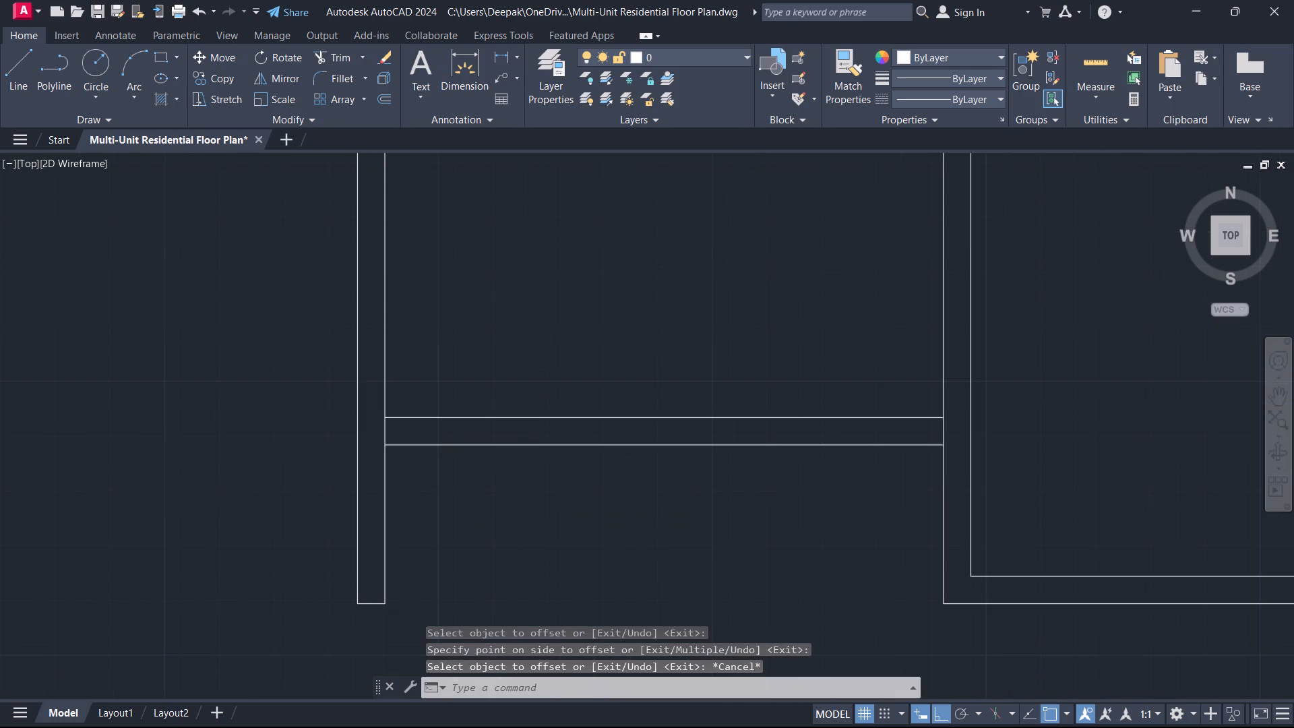
{"action": "key", "text": "t"}
{"action": "type", "text": "R"}
{"action": "key", "text": "space"}
{"action": "left_click", "coordinate": [375, 429]}
{"action": "key", "text": "Escape"}
{"action": "scroll", "coordinate": [623, 526], "scroll_direction": "down", "scroll_amount": 4}
{"action": "scroll", "coordinate": [730, 502], "scroll_direction": "up", "scroll_amount": 4}
{"action": "key", "text": "space"}
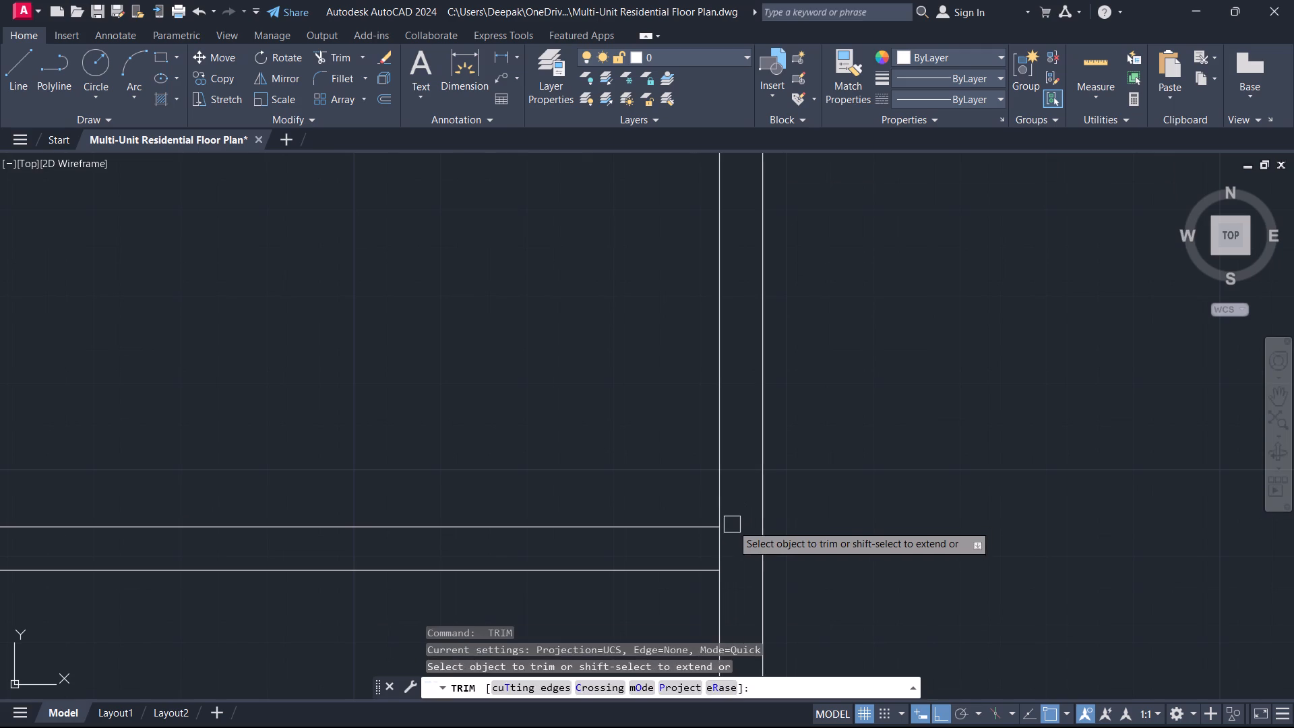
{"action": "left_click", "coordinate": [729, 539]}
{"action": "left_click", "coordinate": [677, 539]}
{"action": "key", "text": "Escape"}
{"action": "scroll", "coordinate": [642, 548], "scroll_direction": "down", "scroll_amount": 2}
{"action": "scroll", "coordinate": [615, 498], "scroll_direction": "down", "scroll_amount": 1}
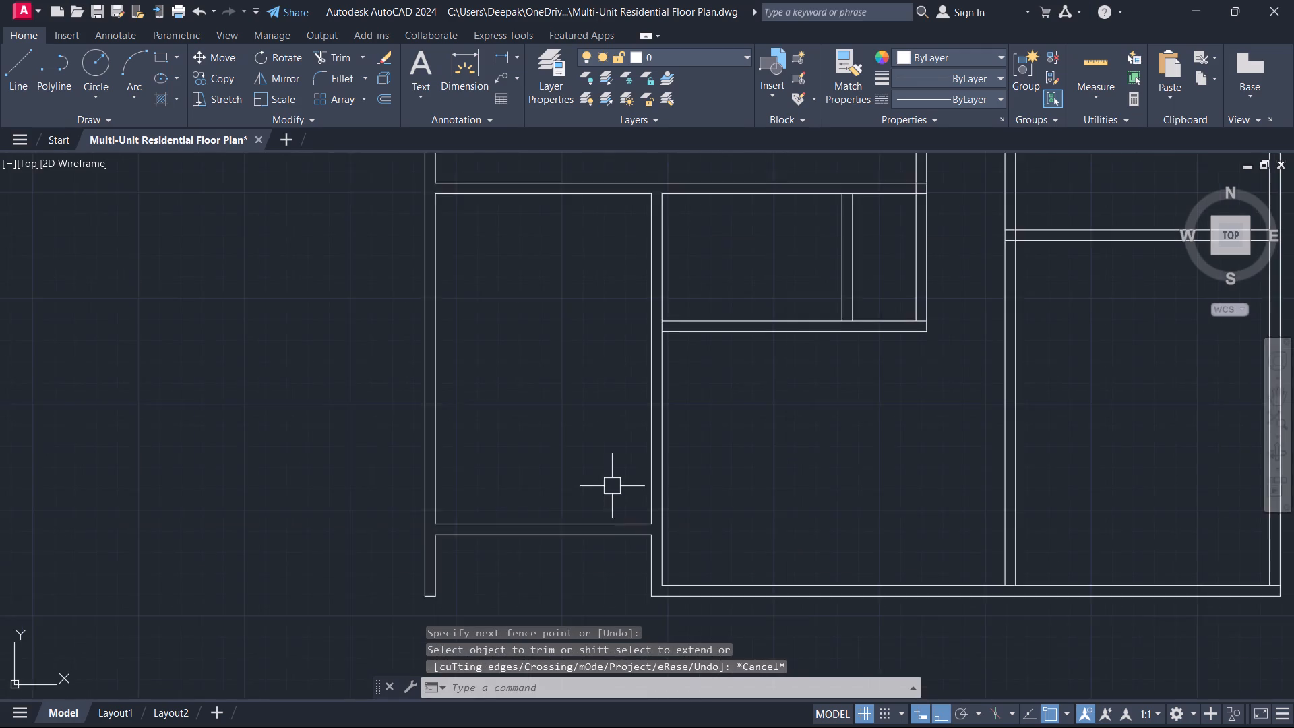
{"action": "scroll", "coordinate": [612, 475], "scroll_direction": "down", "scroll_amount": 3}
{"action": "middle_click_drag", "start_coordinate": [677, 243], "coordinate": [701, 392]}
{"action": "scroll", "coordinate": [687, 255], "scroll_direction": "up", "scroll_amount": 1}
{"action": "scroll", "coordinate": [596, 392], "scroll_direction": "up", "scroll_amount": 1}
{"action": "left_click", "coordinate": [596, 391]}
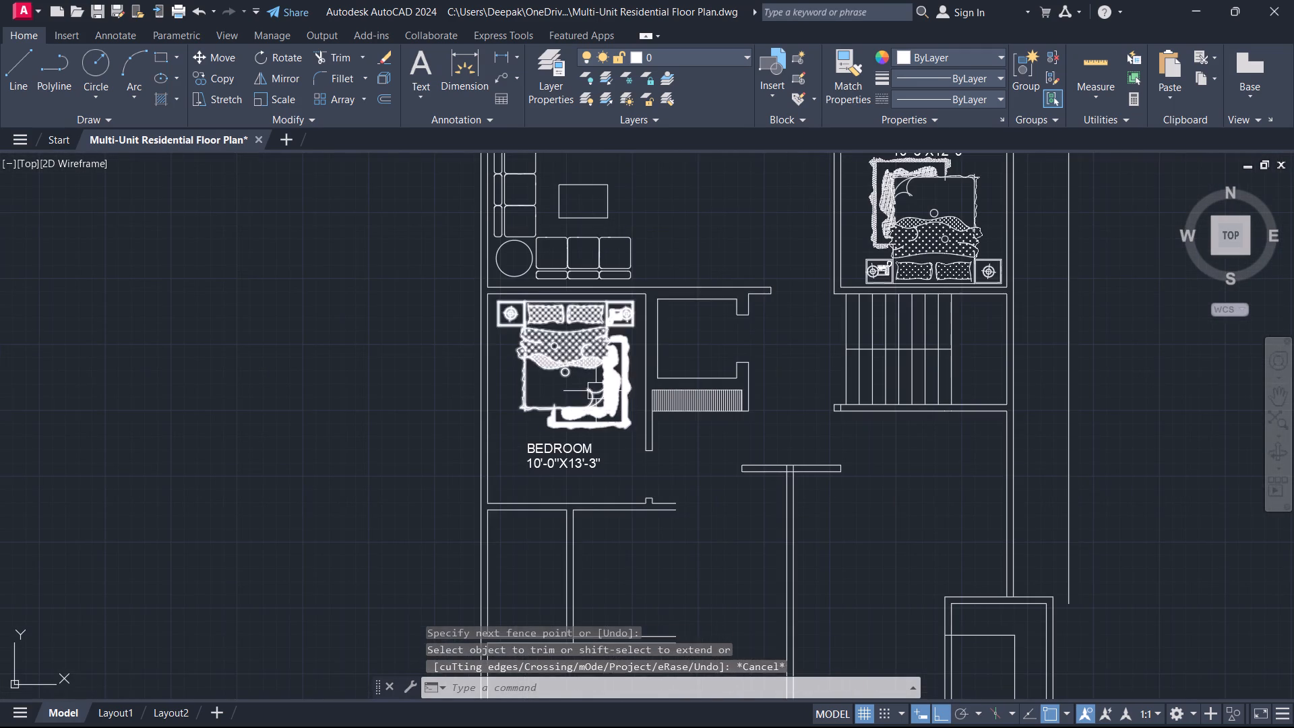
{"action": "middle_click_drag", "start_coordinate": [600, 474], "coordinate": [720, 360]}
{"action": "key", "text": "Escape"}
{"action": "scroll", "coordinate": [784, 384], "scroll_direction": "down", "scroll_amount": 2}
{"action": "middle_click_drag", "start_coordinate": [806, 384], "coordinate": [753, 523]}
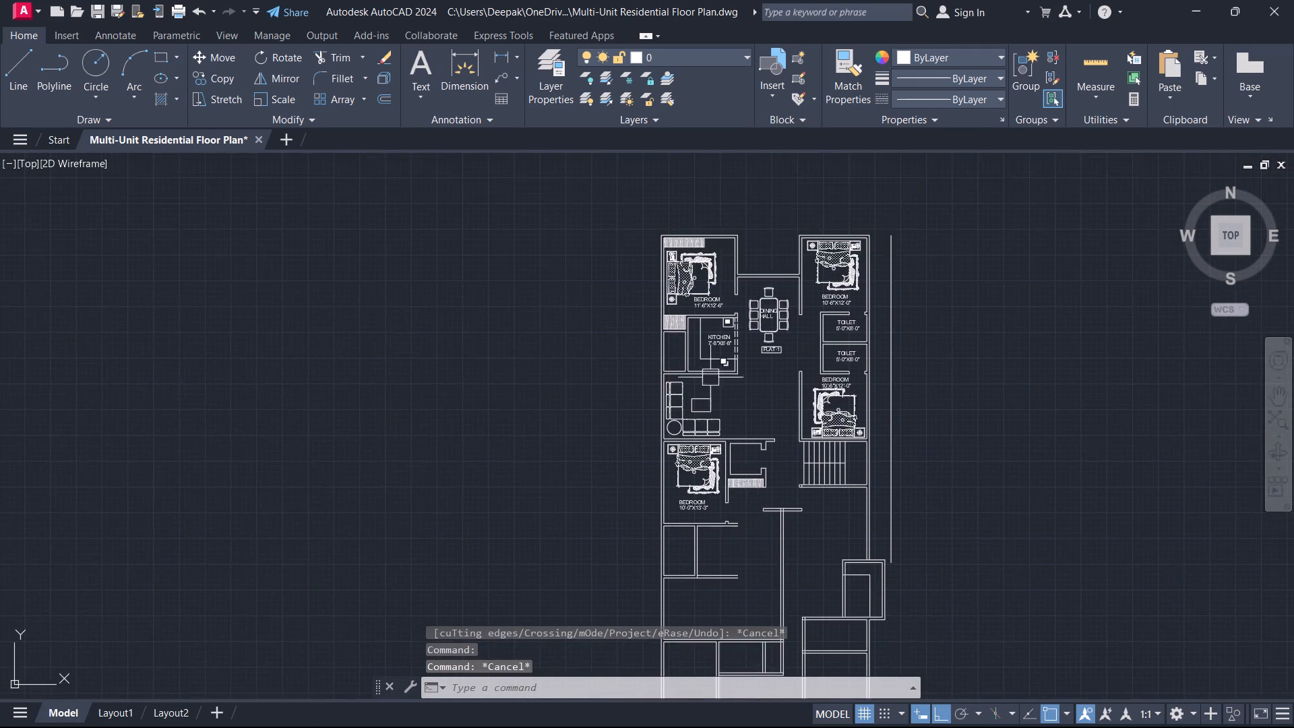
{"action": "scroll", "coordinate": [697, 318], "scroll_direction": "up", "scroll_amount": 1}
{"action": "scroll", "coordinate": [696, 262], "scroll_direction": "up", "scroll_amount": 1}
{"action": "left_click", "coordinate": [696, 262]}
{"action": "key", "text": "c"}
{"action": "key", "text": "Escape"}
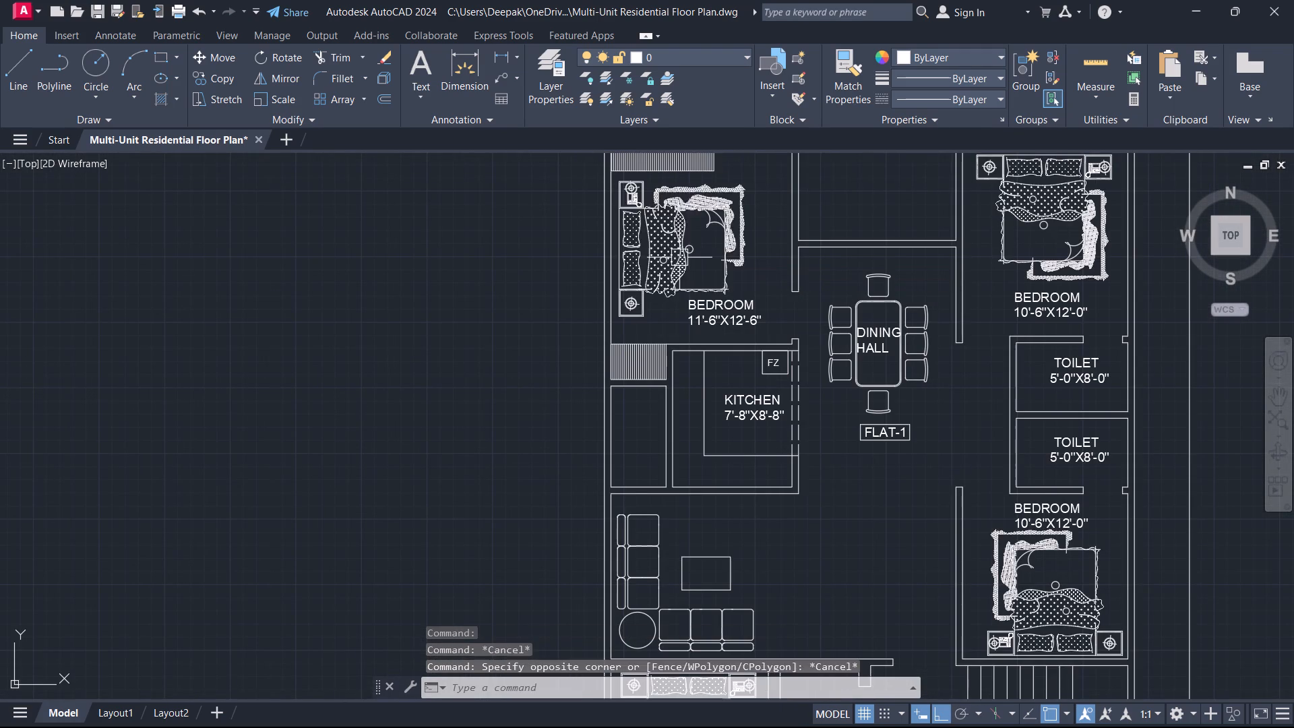
Copy the bed from the 11'-6"X12'-6" bedroom about 65'-10" straight south into the southwest room, against its west wall.
{"action": "left_click", "coordinate": [679, 257]}
{"action": "key", "text": "c"}
{"action": "type", "text": "O"}
{"action": "key", "text": "space"}
{"action": "scroll", "coordinate": [596, 267], "scroll_direction": "up", "scroll_amount": 1}
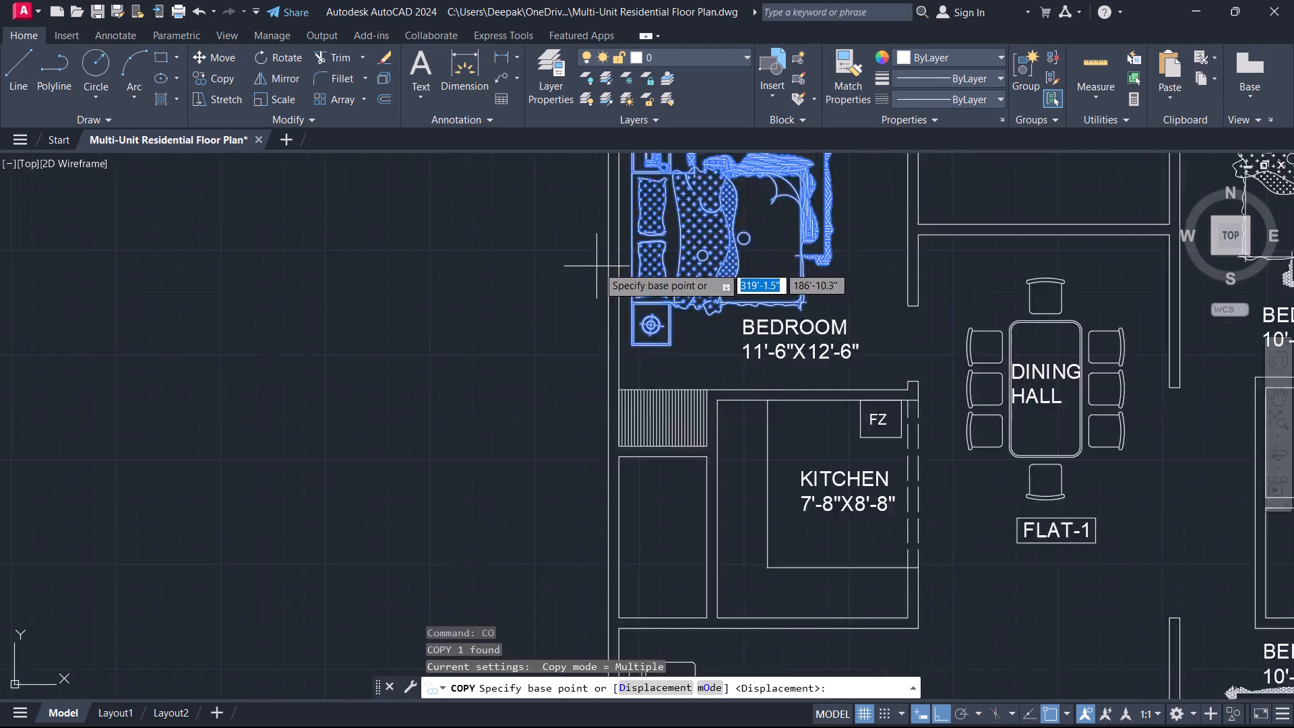
{"action": "scroll", "coordinate": [598, 266], "scroll_direction": "up", "scroll_amount": 1}
{"action": "left_click", "coordinate": [630, 219]}
{"action": "scroll", "coordinate": [653, 330], "scroll_direction": "down", "scroll_amount": 5}
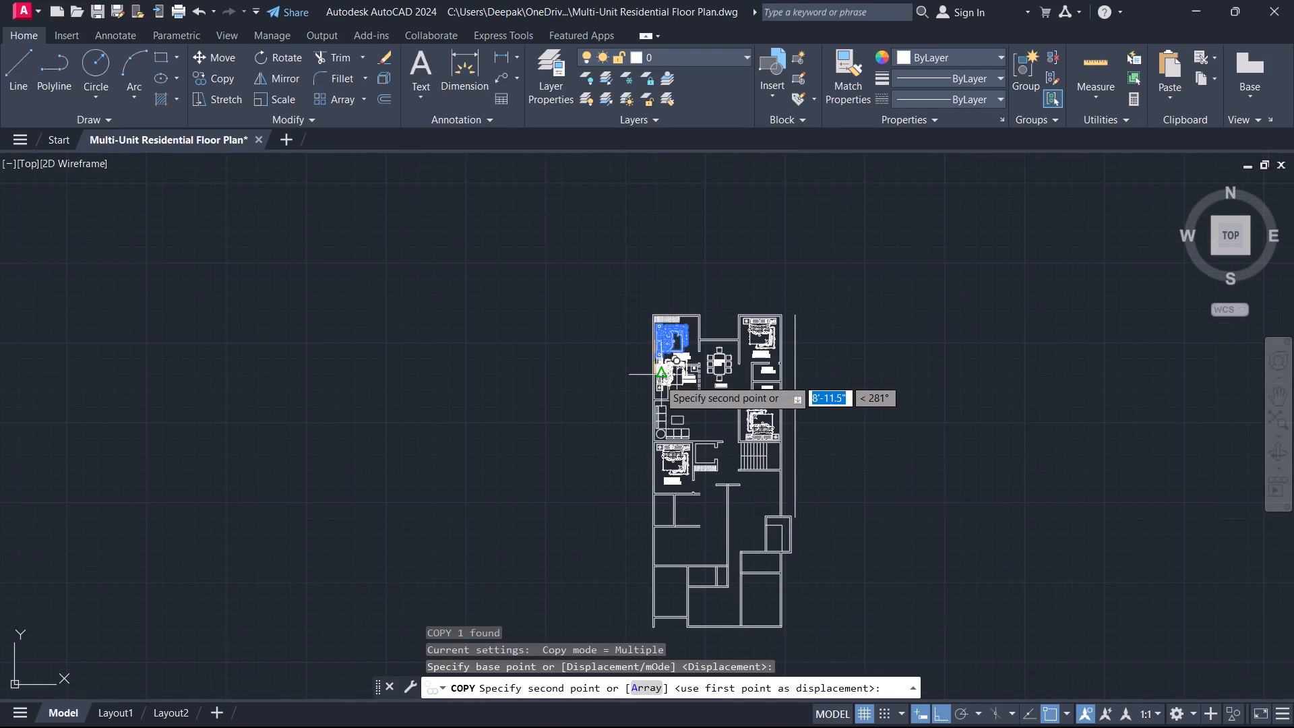
{"action": "scroll", "coordinate": [658, 379], "scroll_direction": "down", "scroll_amount": 3}
{"action": "middle_click_drag", "start_coordinate": [664, 396], "coordinate": [677, 363]}
{"action": "scroll", "coordinate": [677, 363], "scroll_direction": "up", "scroll_amount": 4}
{"action": "middle_click_drag", "start_coordinate": [669, 472], "coordinate": [691, 266]}
{"action": "scroll", "coordinate": [686, 275], "scroll_direction": "up", "scroll_amount": 3}
{"action": "middle_click_drag", "start_coordinate": [691, 266], "coordinate": [720, 230]}
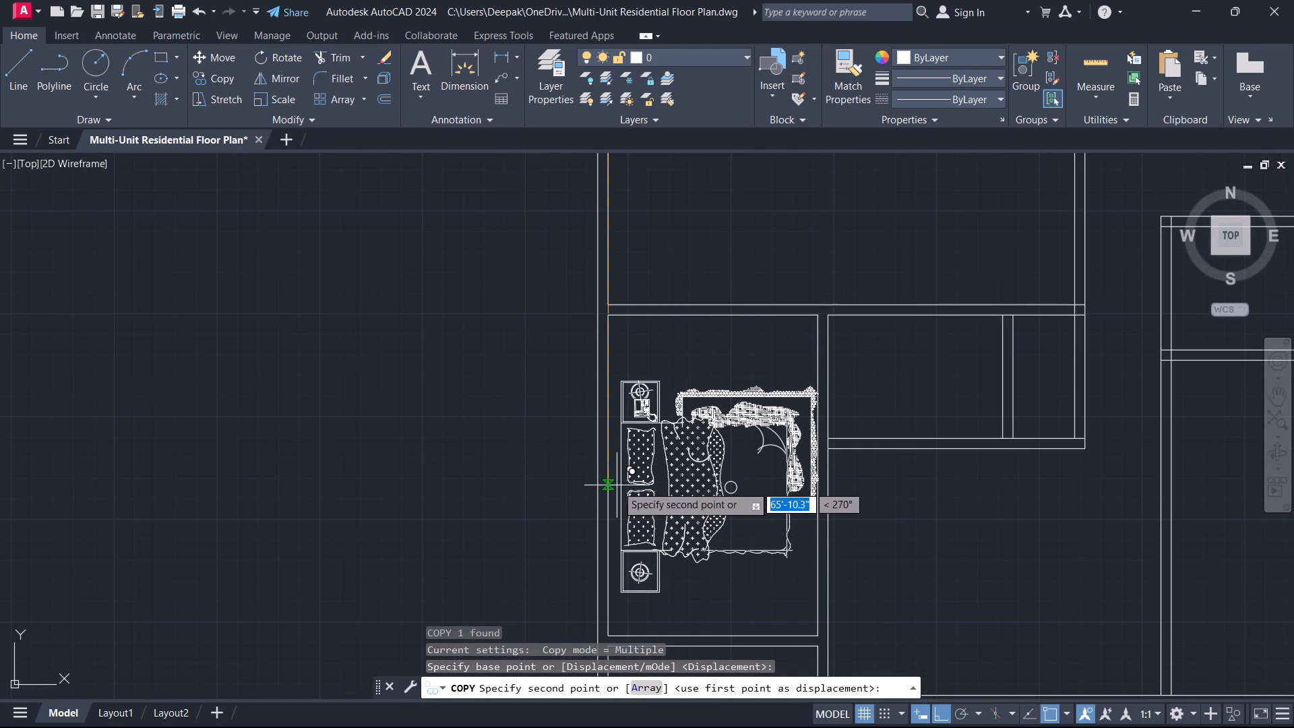
{"action": "left_click", "coordinate": [611, 487]}
{"action": "key", "text": "Escape"}
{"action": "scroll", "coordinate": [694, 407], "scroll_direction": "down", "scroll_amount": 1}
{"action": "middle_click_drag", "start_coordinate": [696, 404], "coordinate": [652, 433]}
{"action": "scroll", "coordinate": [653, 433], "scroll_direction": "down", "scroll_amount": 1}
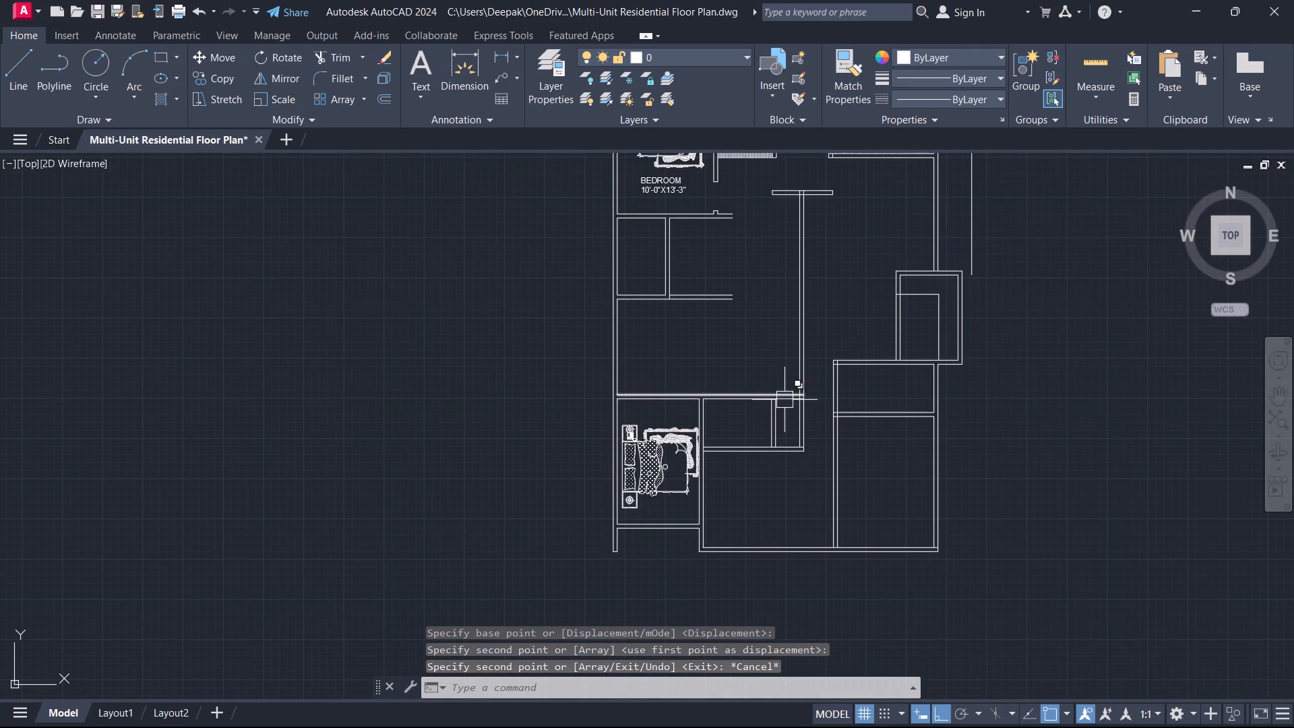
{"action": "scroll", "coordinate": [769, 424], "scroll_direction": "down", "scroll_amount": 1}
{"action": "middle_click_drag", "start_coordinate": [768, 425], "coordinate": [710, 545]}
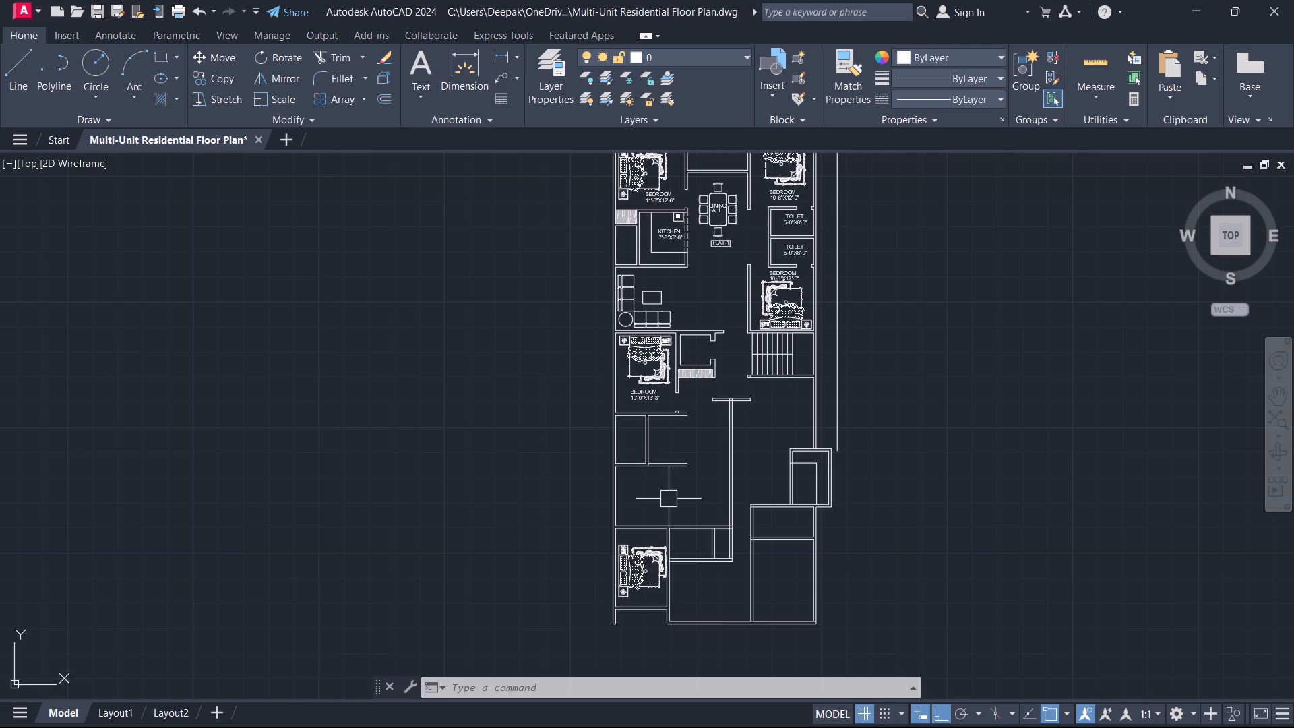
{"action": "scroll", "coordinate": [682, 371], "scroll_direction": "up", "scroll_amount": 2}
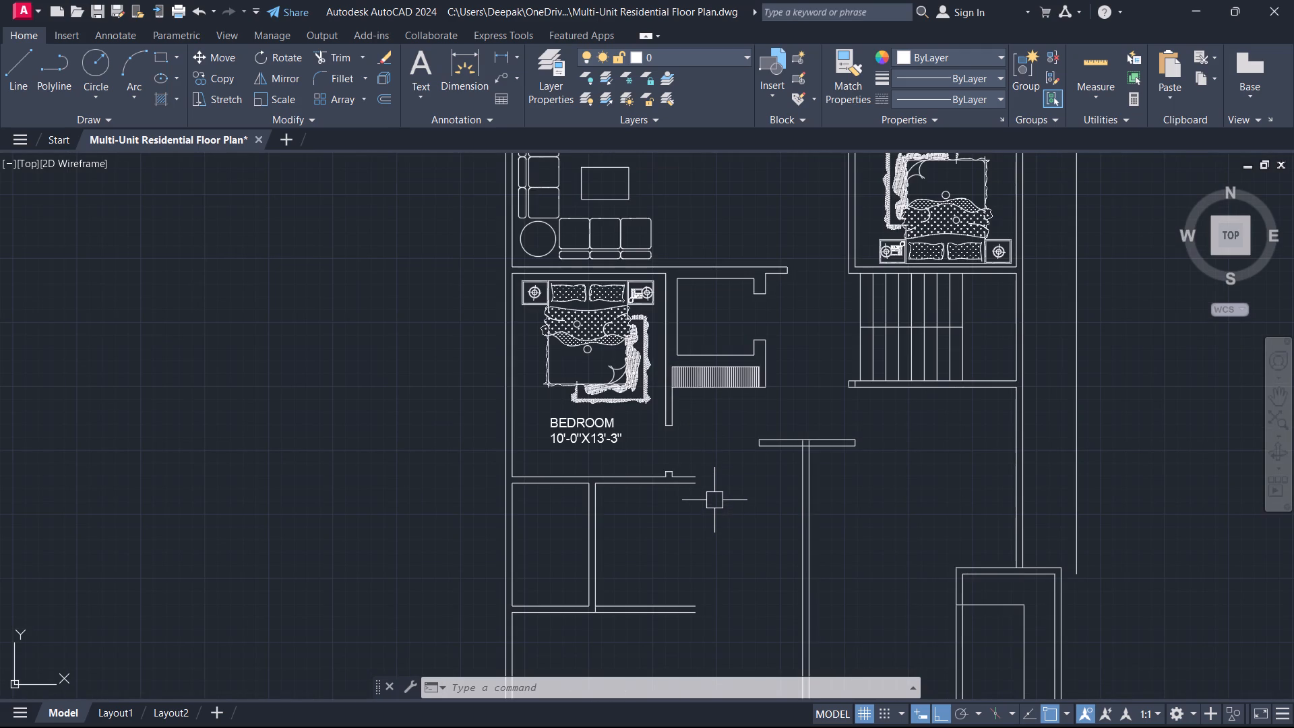
Trim the overlapping lines where the long vertical wall meets the short horizontal wall southeast of the 10'-0"X13'-3" bedroom to form a clean T-junction.
{"action": "scroll", "coordinate": [806, 452], "scroll_direction": "up", "scroll_amount": 4}
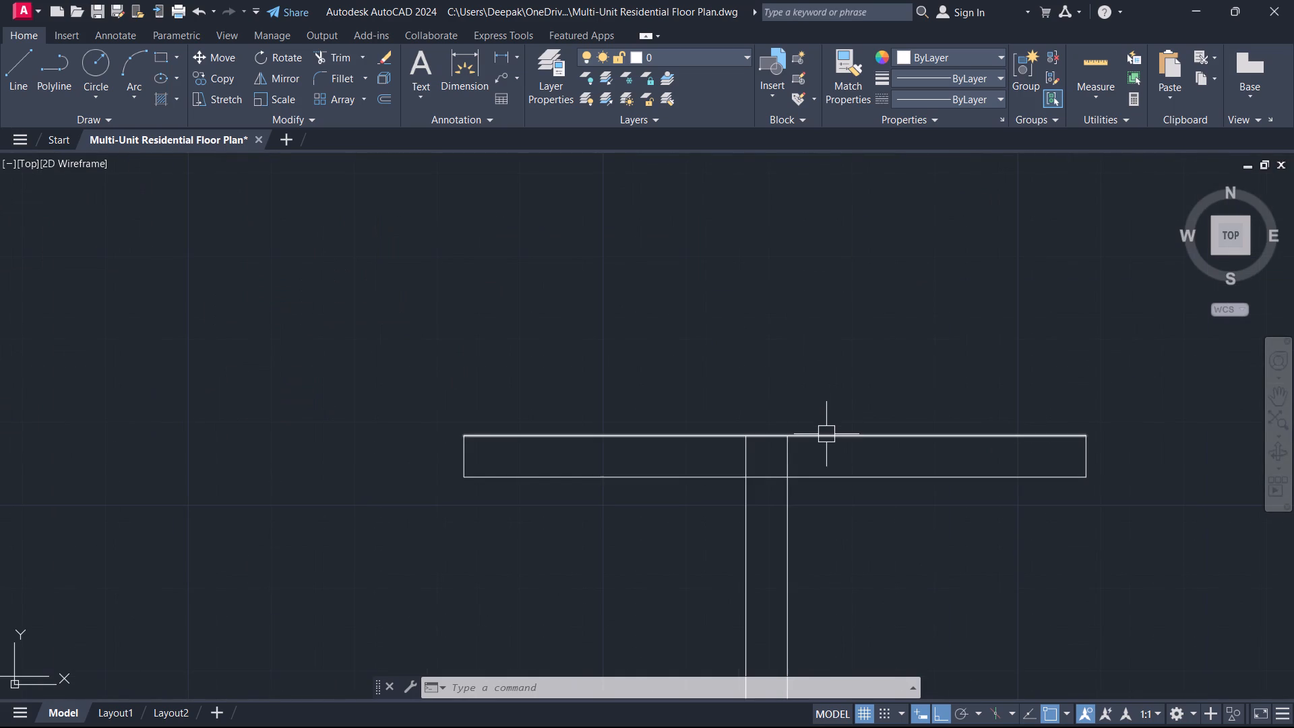
{"action": "type", "text": "TR"}
{"action": "key", "text": "space"}
{"action": "left_click_drag", "start_coordinate": [797, 456], "coordinate": [782, 452]}
{"action": "left_click", "coordinate": [718, 449]}
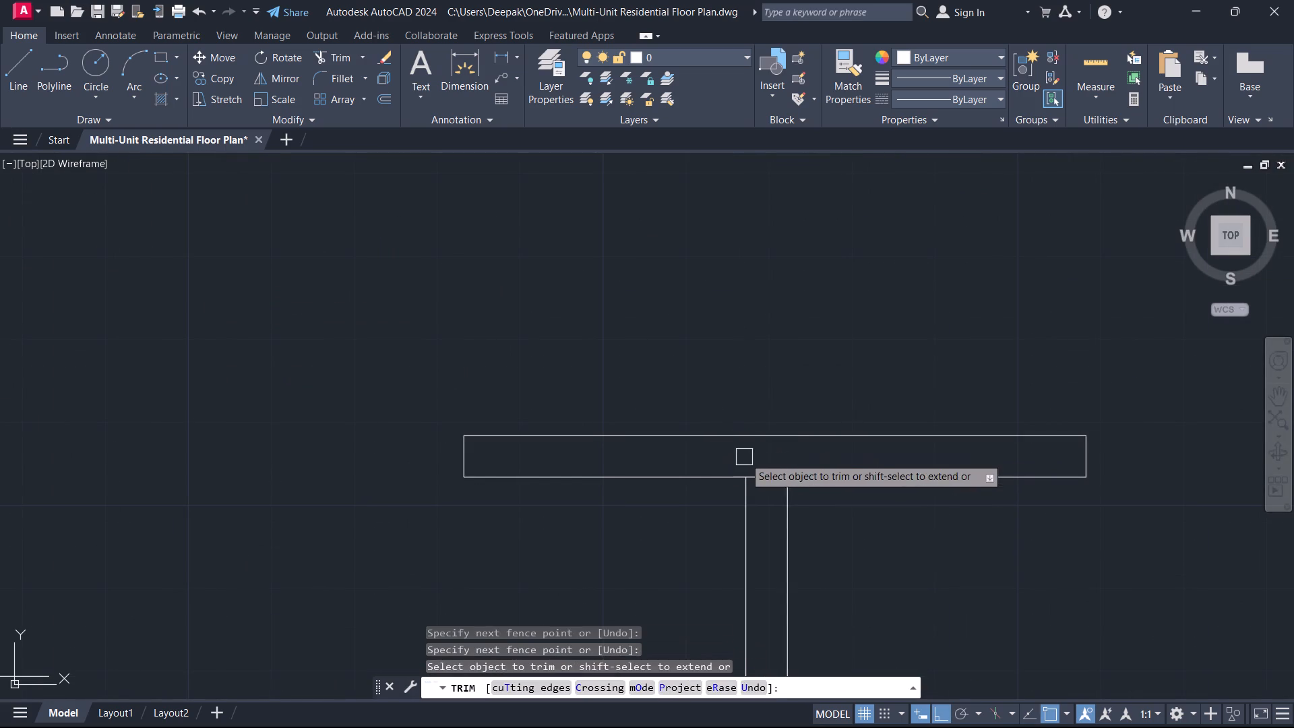
{"action": "left_click", "coordinate": [764, 474]}
{"action": "key", "text": "Escape"}
Trim both west wall lines of the small room projecting beyond the east wall, between its inner horizontal line and its south wall.
{"action": "scroll", "coordinate": [733, 472], "scroll_direction": "down", "scroll_amount": 4}
{"action": "scroll", "coordinate": [709, 465], "scroll_direction": "up", "scroll_amount": 1}
{"action": "scroll", "coordinate": [679, 459], "scroll_direction": "down", "scroll_amount": 3}
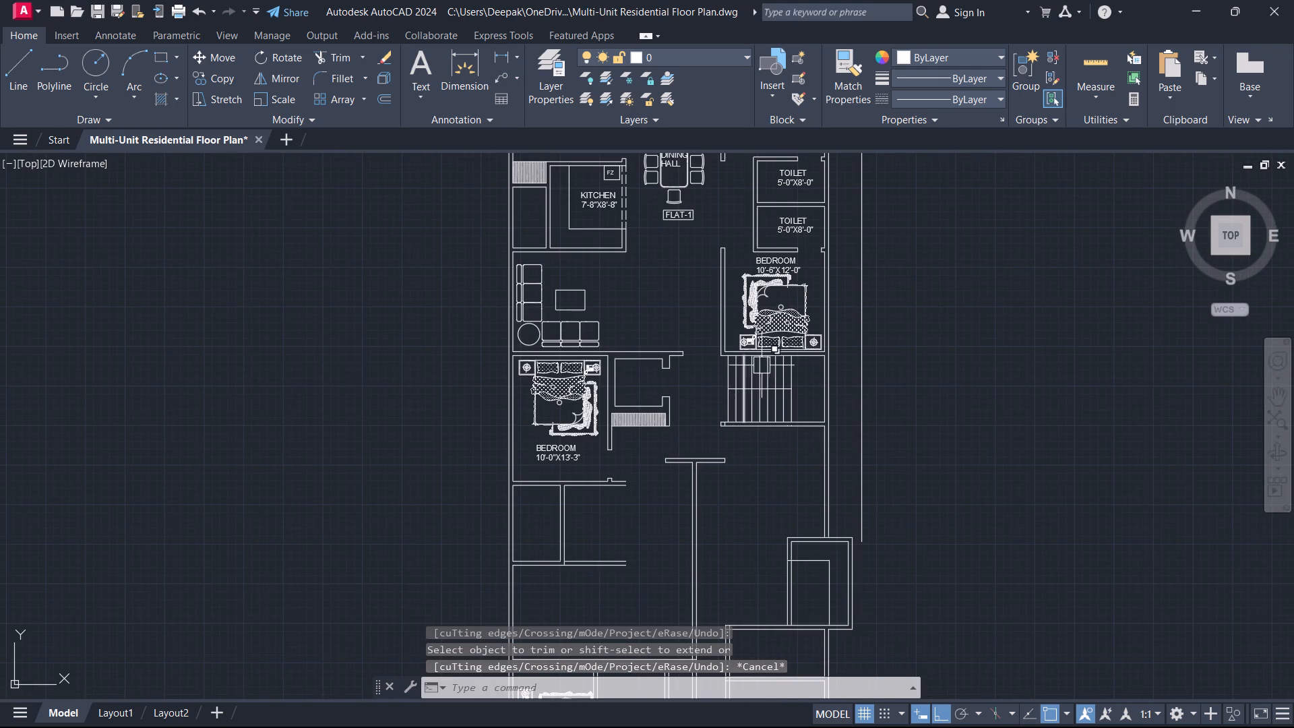
{"action": "scroll", "coordinate": [787, 520], "scroll_direction": "down", "scroll_amount": 1}
{"action": "middle_click_drag", "start_coordinate": [780, 519], "coordinate": [708, 343]}
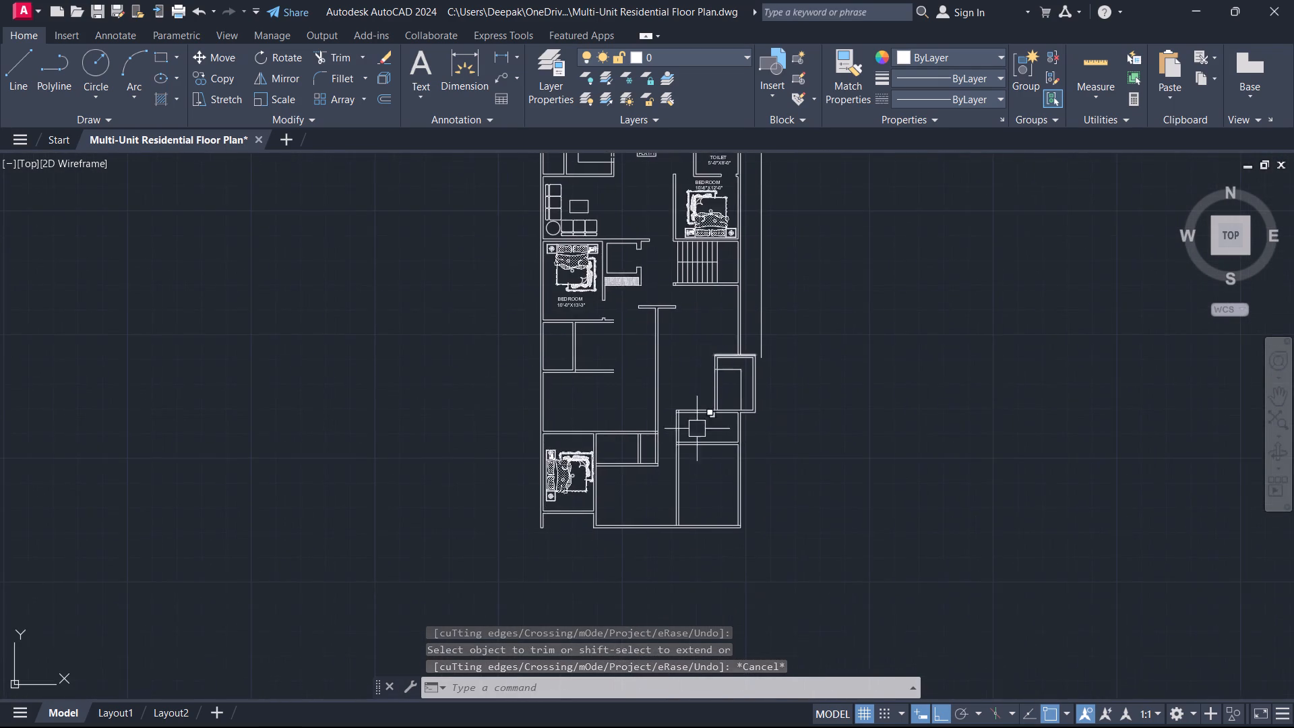
{"action": "scroll", "coordinate": [695, 442], "scroll_direction": "up", "scroll_amount": 3}
{"action": "type", "text": "TR"}
{"action": "key", "text": "space"}
{"action": "left_click_drag", "start_coordinate": [756, 348], "coordinate": [745, 348]}
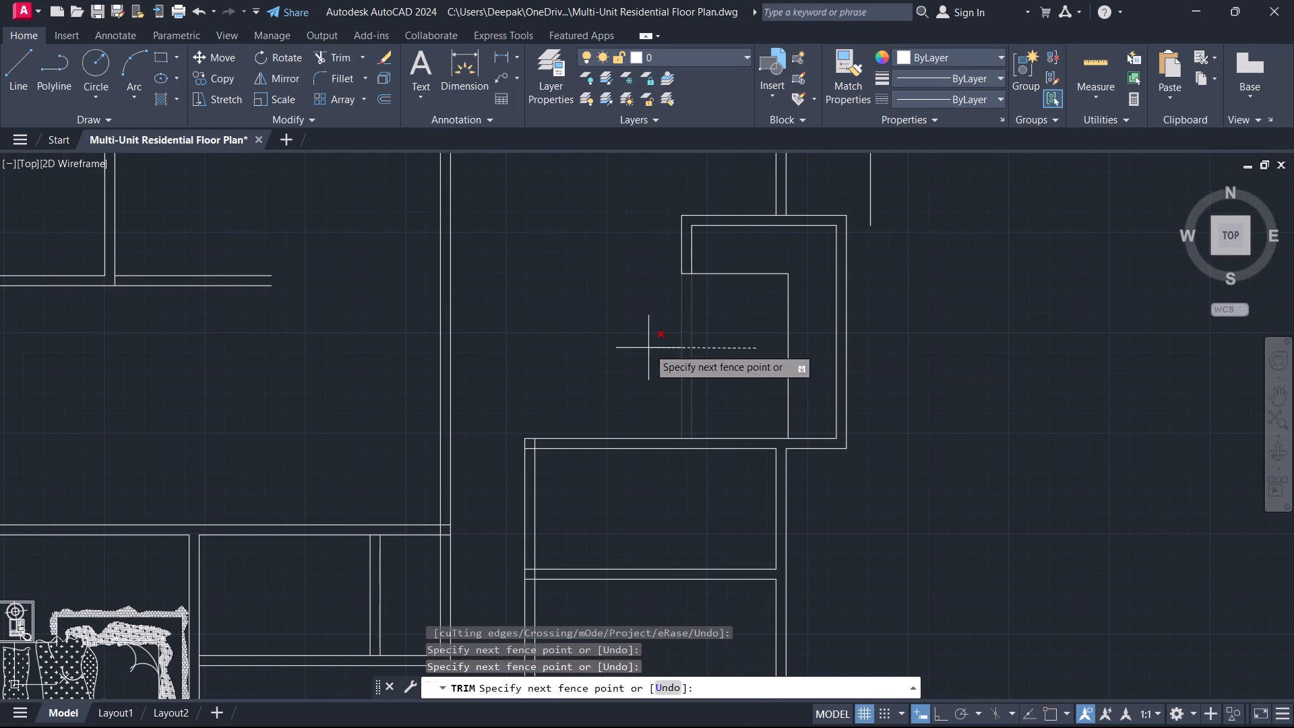
{"action": "left_click", "coordinate": [648, 348]}
{"action": "key", "text": "Escape"}
Extend the inner east wall line of the small room south of the projection across the thickness of its south partition.
{"action": "scroll", "coordinate": [656, 383], "scroll_direction": "down", "scroll_amount": 2}
{"action": "middle_click_drag", "start_coordinate": [651, 386], "coordinate": [741, 377]}
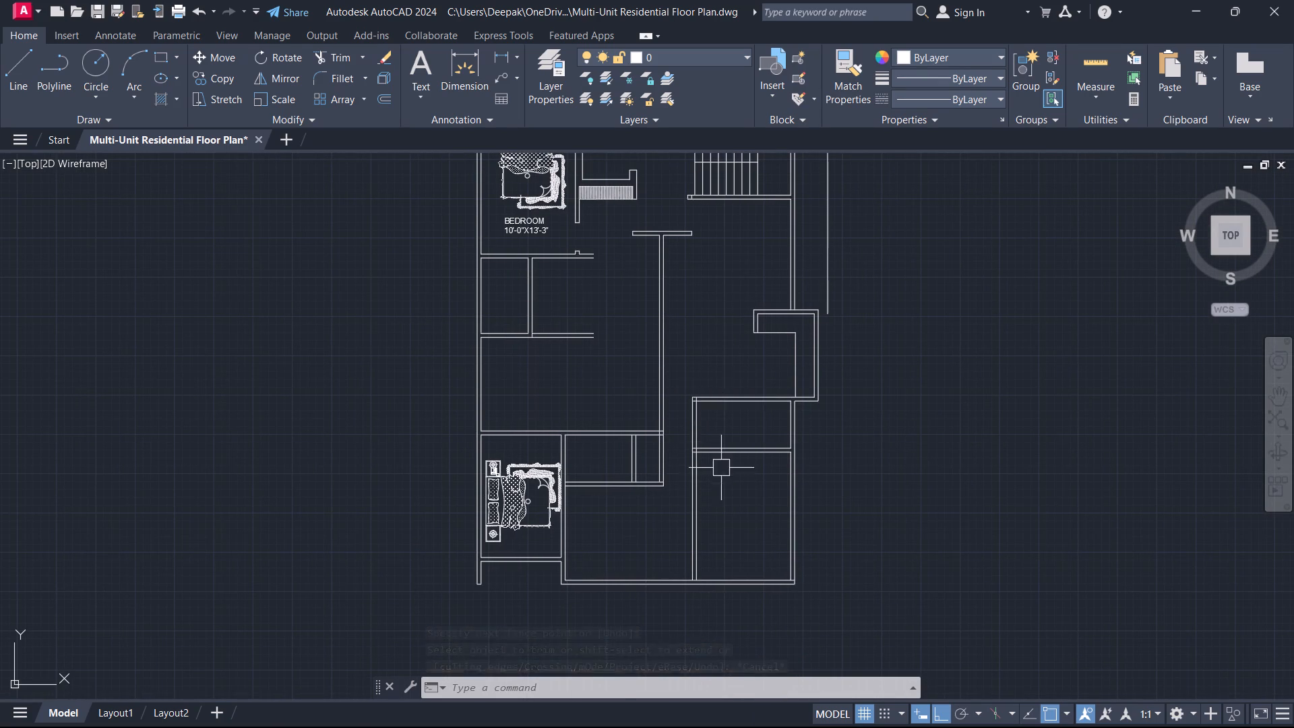
{"action": "scroll", "coordinate": [738, 451], "scroll_direction": "up", "scroll_amount": 3}
{"action": "middle_click_drag", "start_coordinate": [752, 446], "coordinate": [741, 438]}
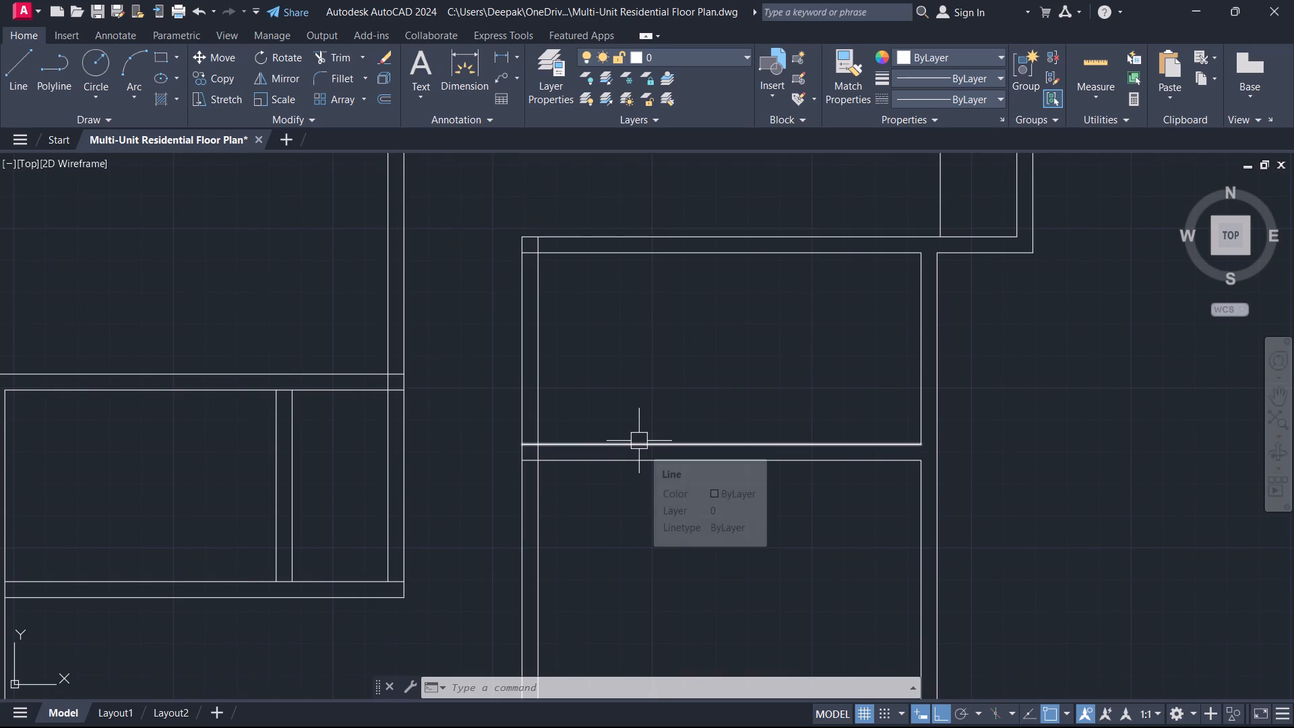
{"action": "type", "text": "EX"}
{"action": "key", "text": "space"}
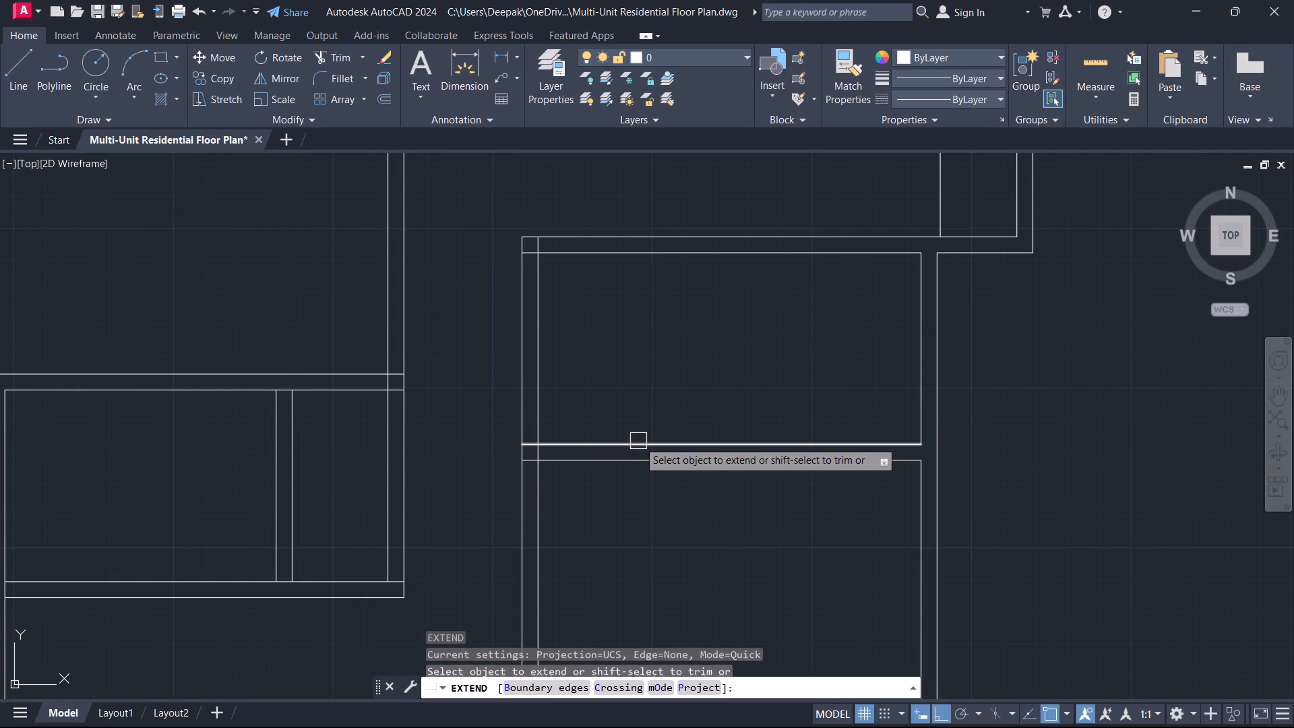
{"action": "left_click", "coordinate": [919, 419]}
{"action": "key", "text": "Escape"}
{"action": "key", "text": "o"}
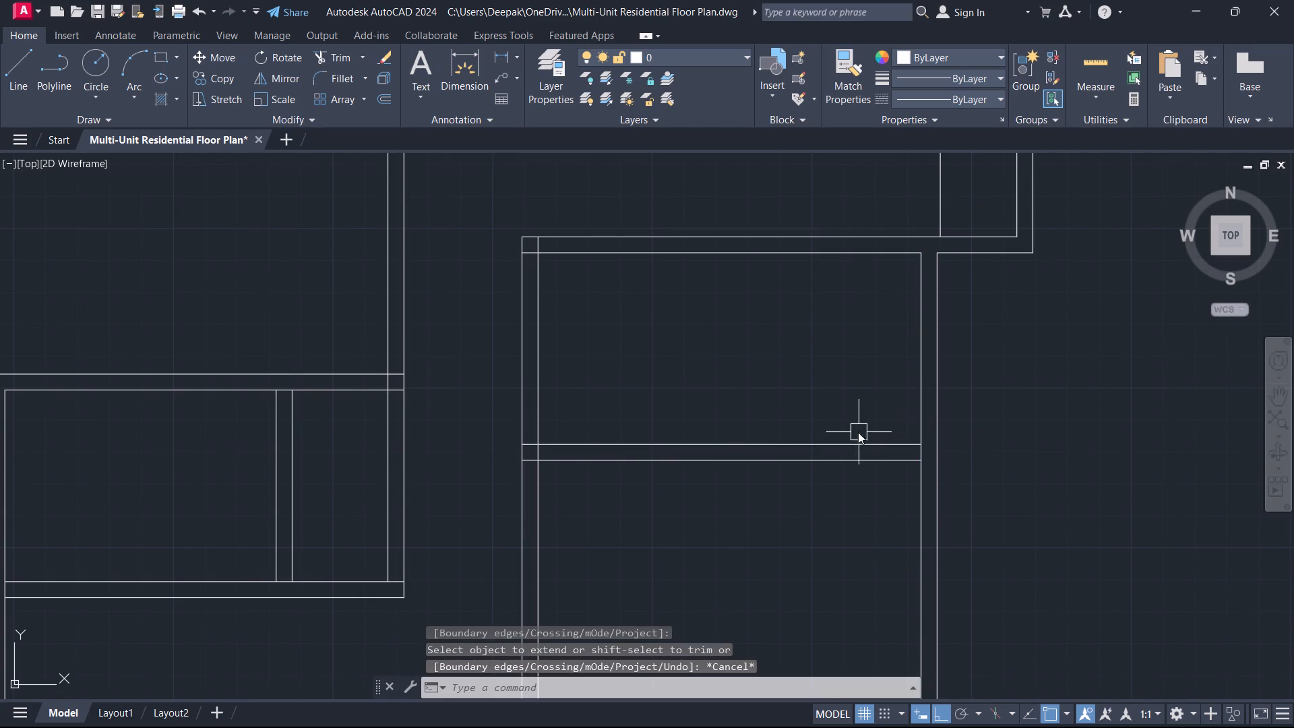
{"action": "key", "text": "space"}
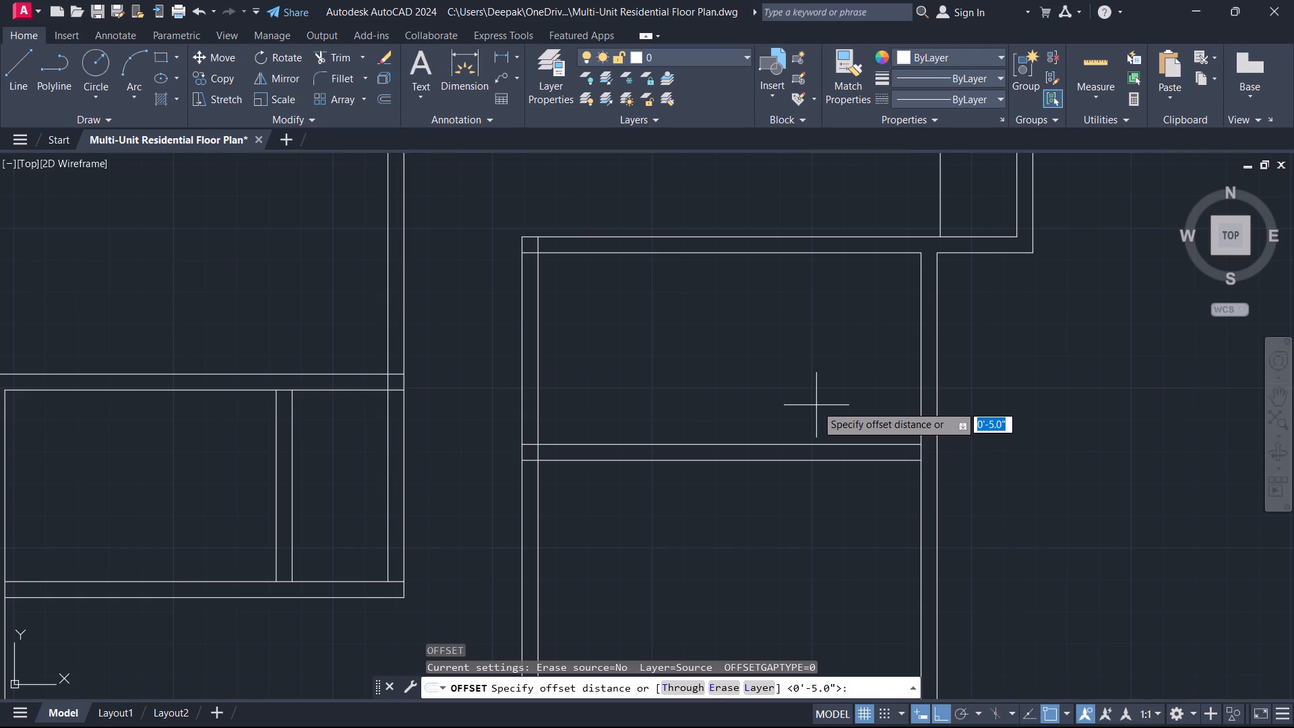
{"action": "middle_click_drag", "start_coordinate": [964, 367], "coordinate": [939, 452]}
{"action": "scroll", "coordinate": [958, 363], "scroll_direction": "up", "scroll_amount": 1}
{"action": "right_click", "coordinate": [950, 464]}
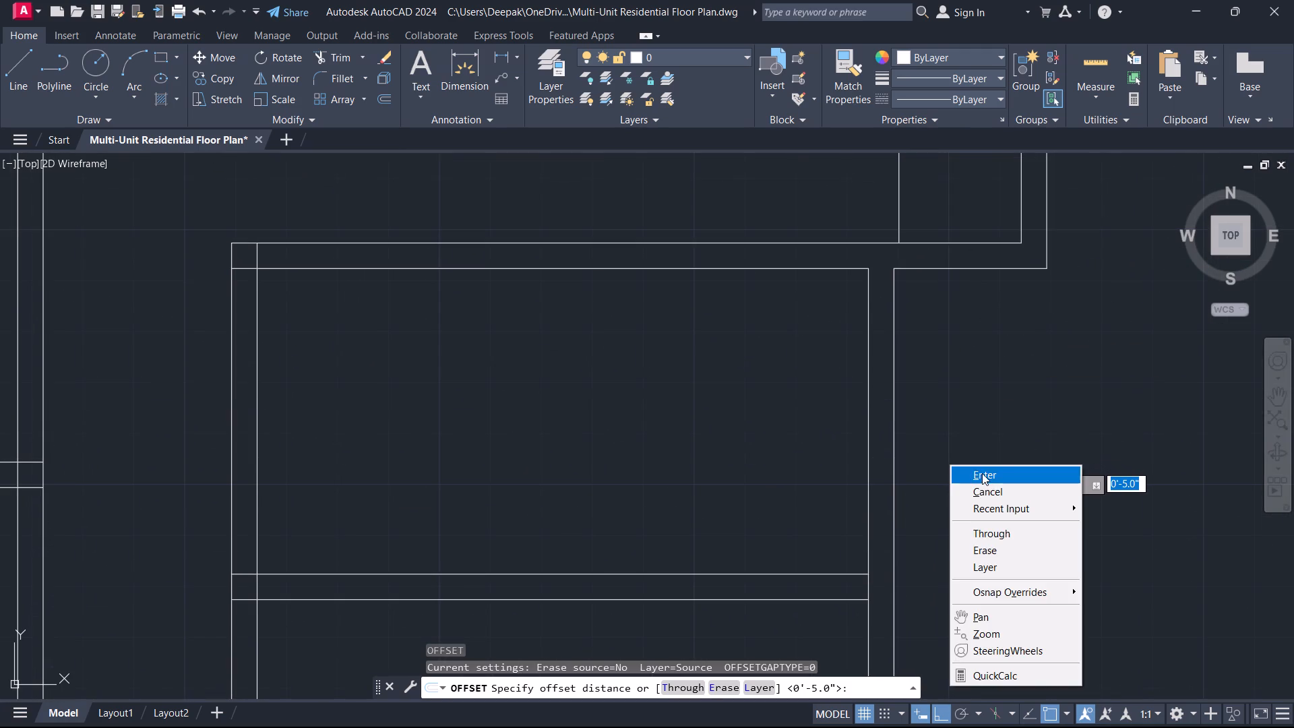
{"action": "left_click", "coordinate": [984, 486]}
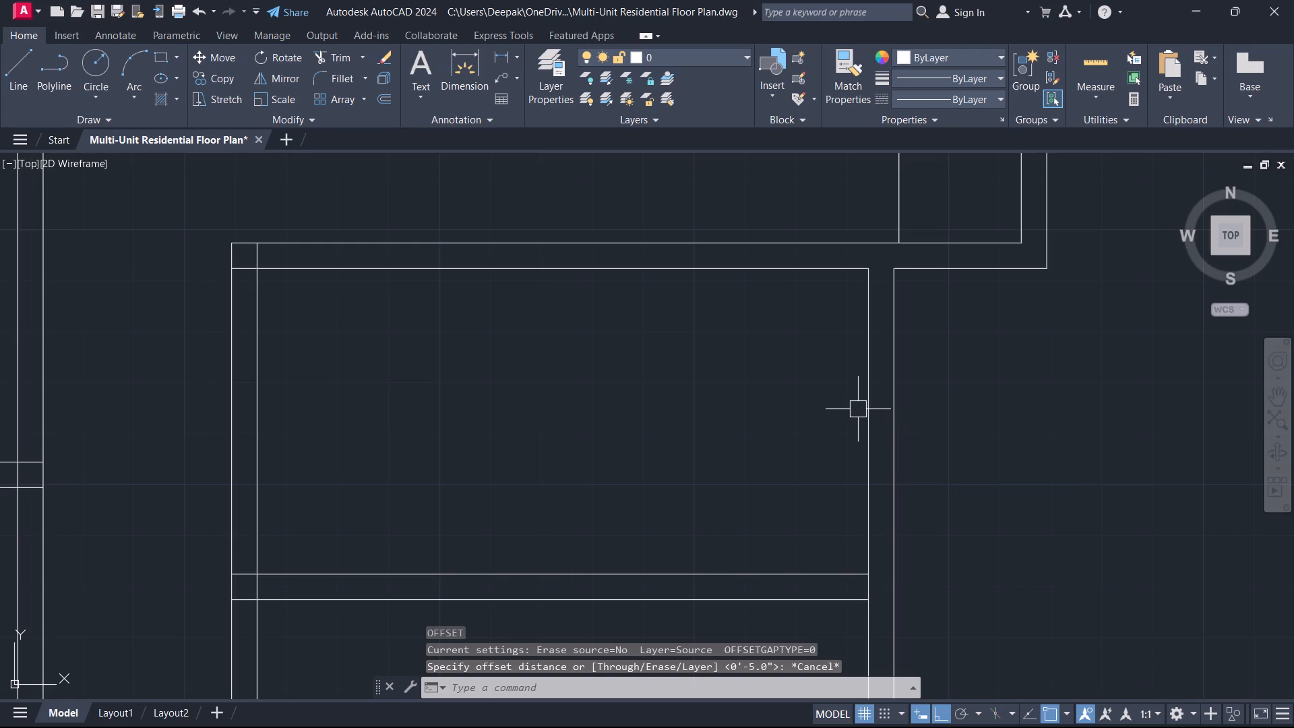
Offset the small room's inner east wall line 4" to the west to mark the door jamb.
{"action": "type", "text": "O"}
{"action": "key", "text": "space"}
{"action": "key", "text": "4"}
{"action": "key", "text": "Return"}
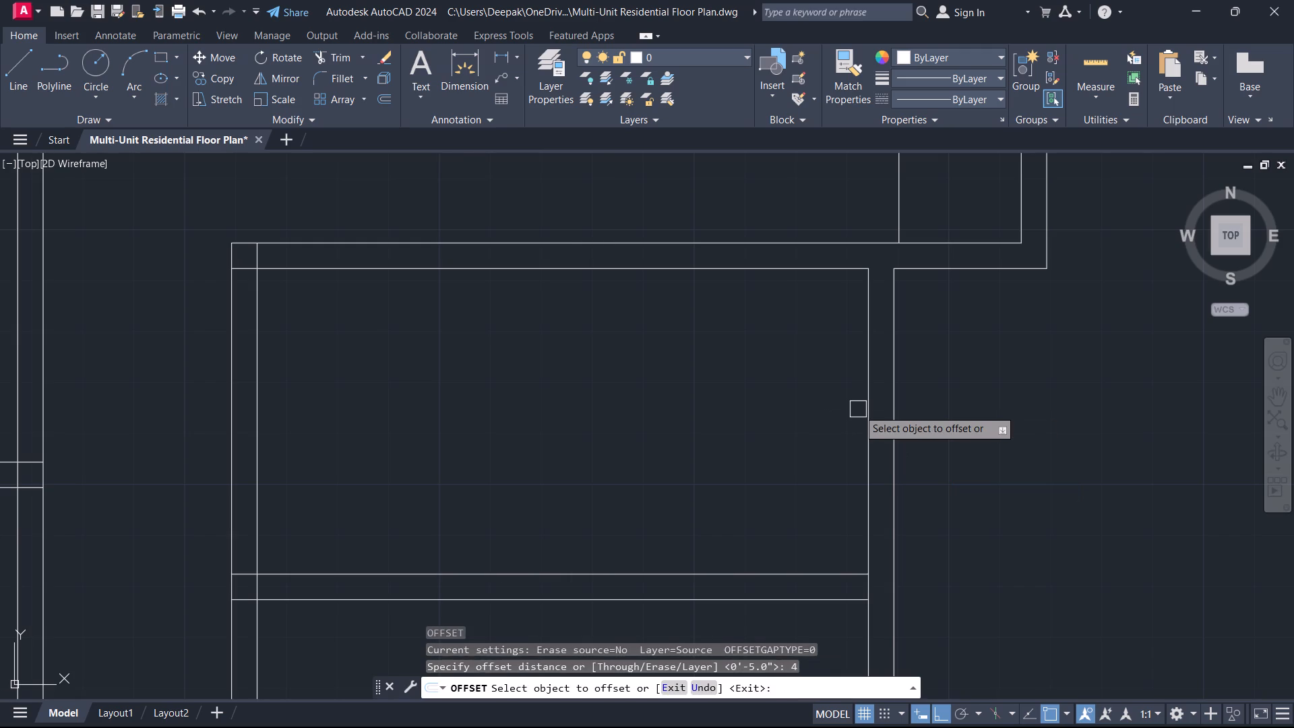
{"action": "left_click", "coordinate": [866, 443]}
{"action": "left_click", "coordinate": [836, 442]}
{"action": "right_click", "coordinate": [782, 452]}
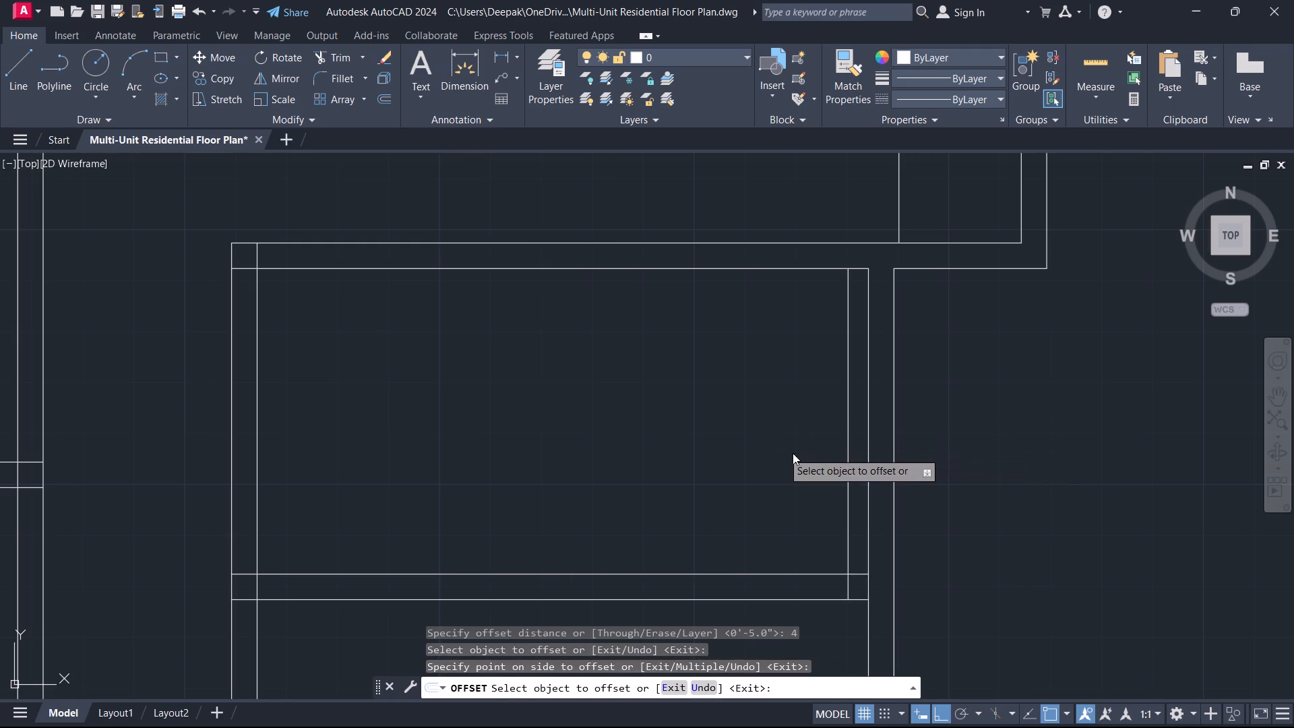
{"action": "left_click", "coordinate": [810, 472]}
Offset the 4" jamb line 2'6" to the west to mark the door width.
{"action": "type", "text": "O"}
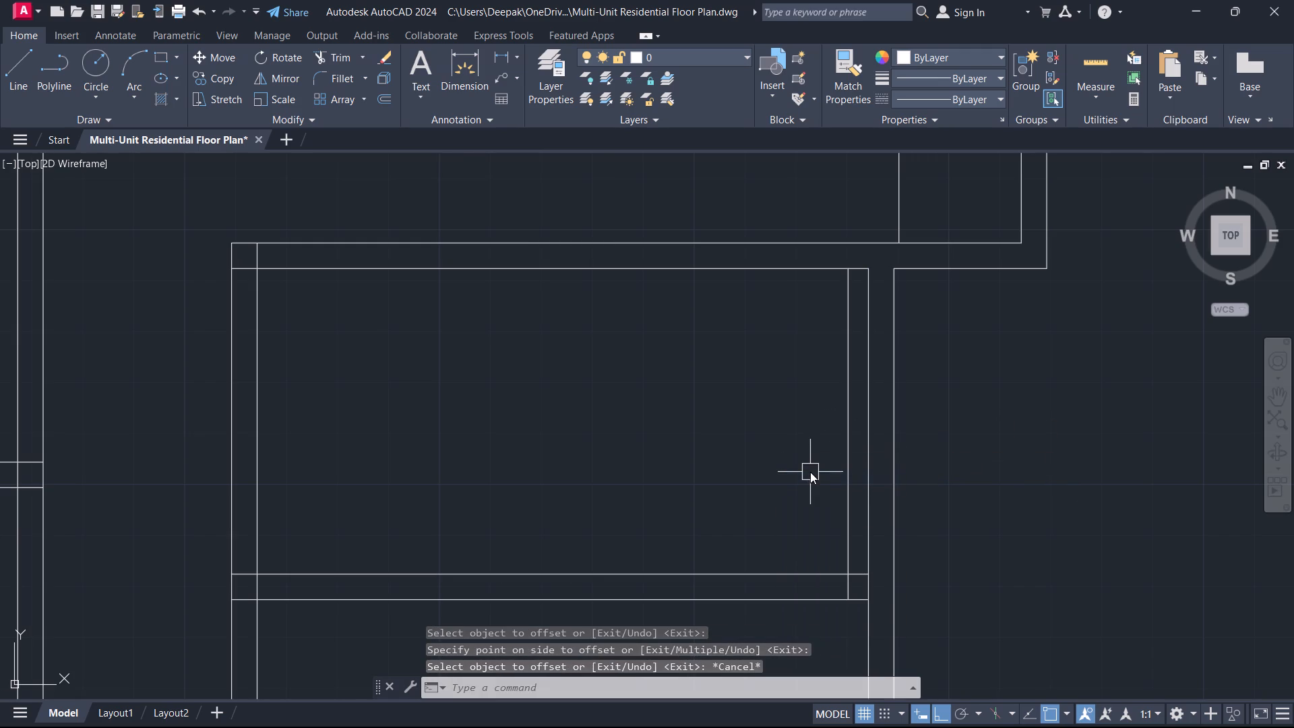
{"action": "key", "text": "space"}
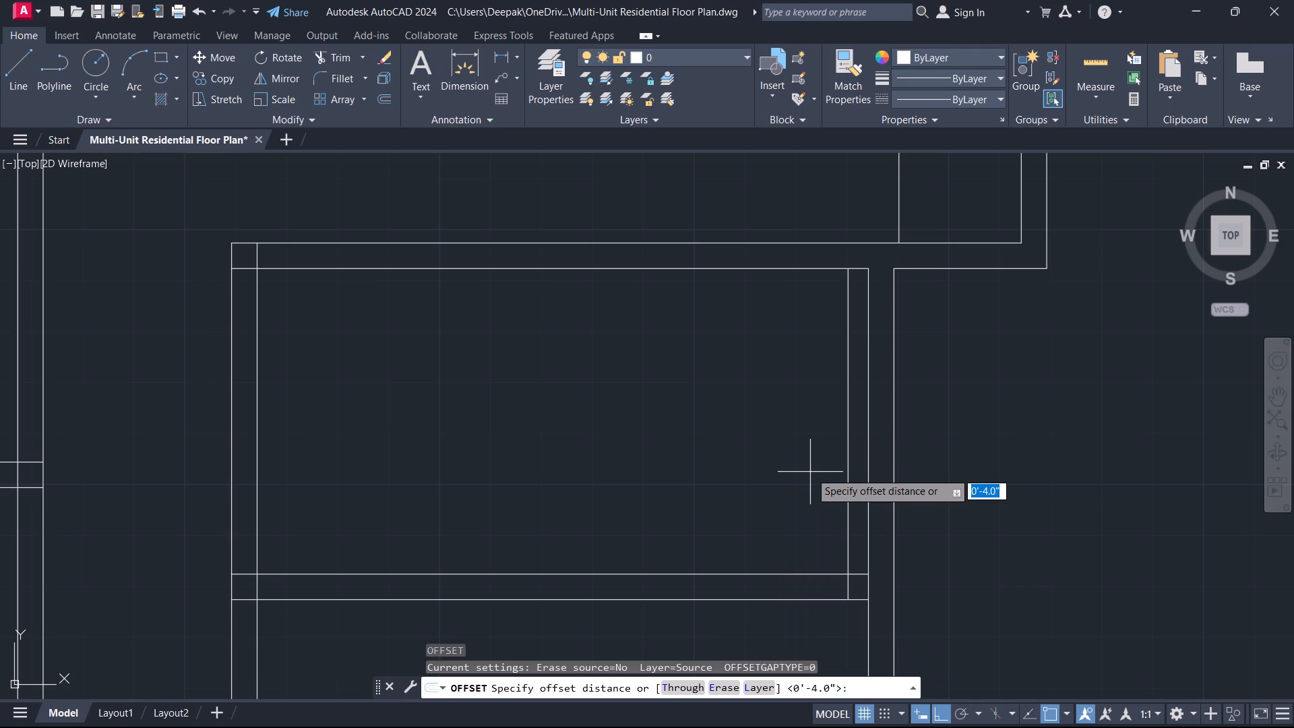
{"action": "type", "text": "2'6"}
{"action": "key", "text": "Return"}
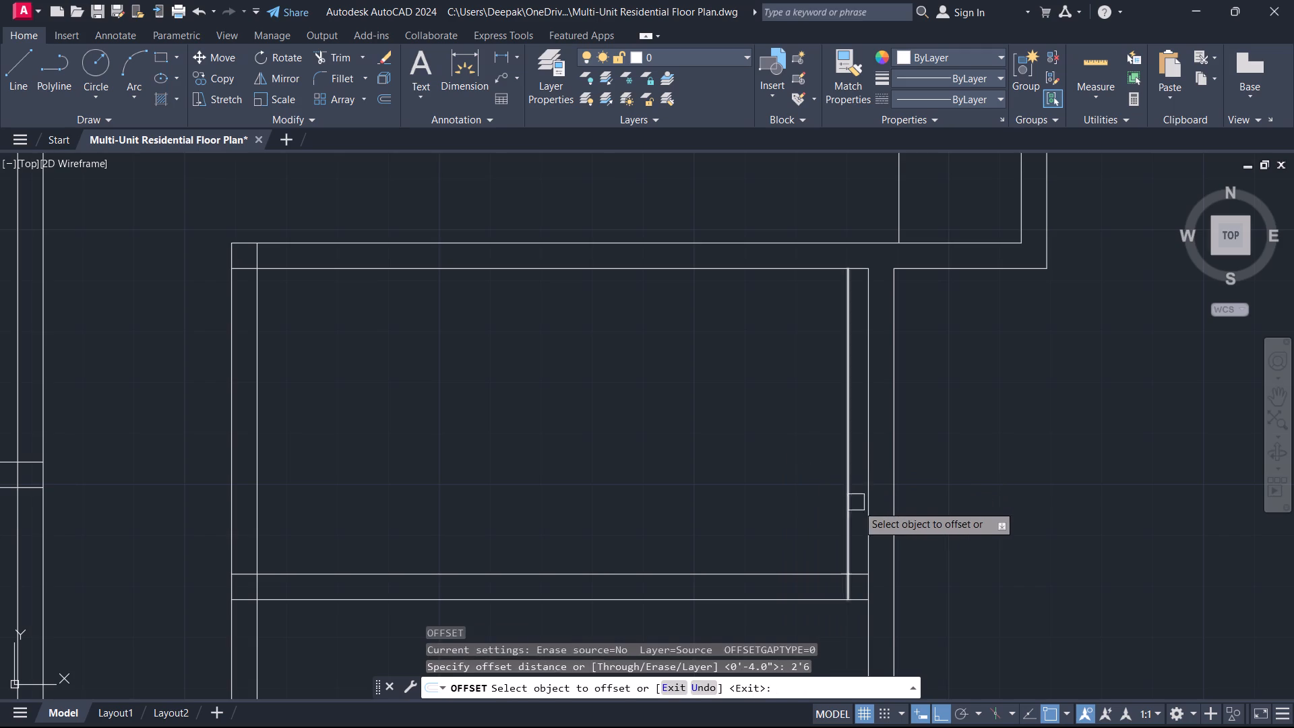
{"action": "left_click", "coordinate": [848, 528]}
{"action": "left_click", "coordinate": [759, 518]}
{"action": "right_click", "coordinate": [734, 505]}
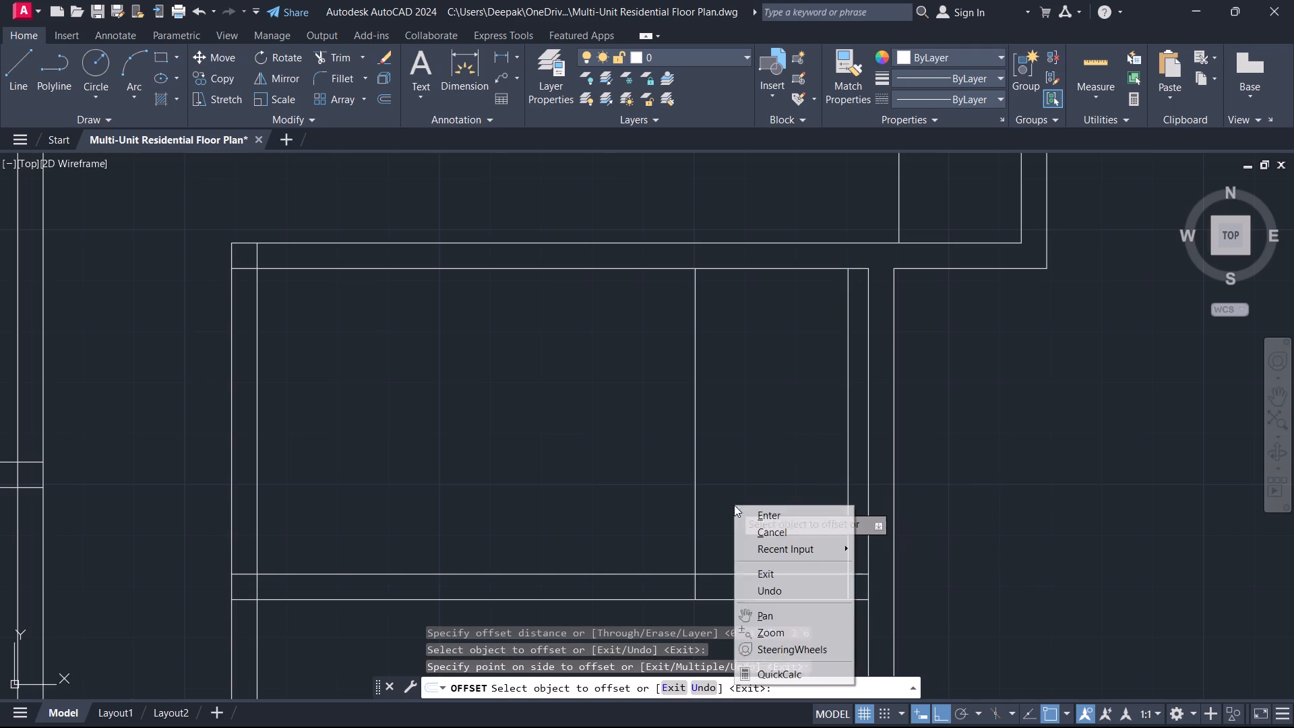
{"action": "left_click", "coordinate": [743, 534]}
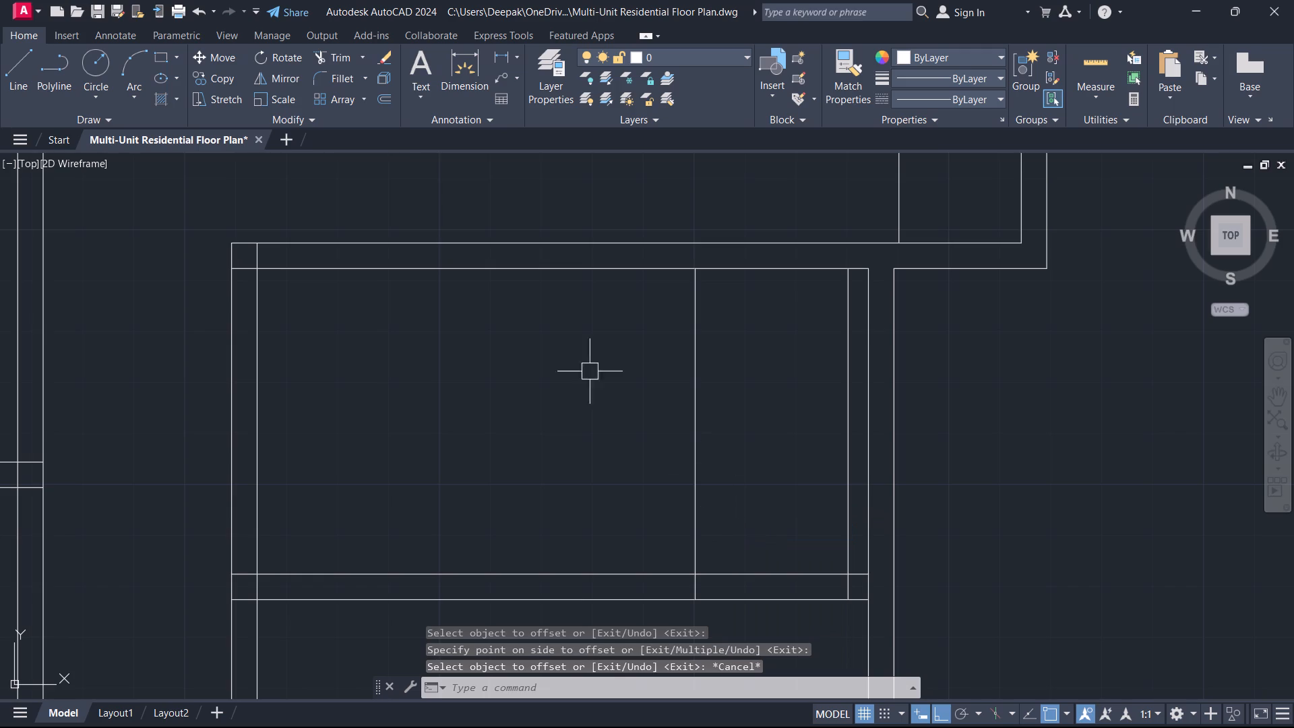
Trim the partition between the two jamb lines to open the 2'6" doorway, and trim the surplus jamb lines and the stub's wall end.
{"action": "left_click", "coordinate": [505, 60]}
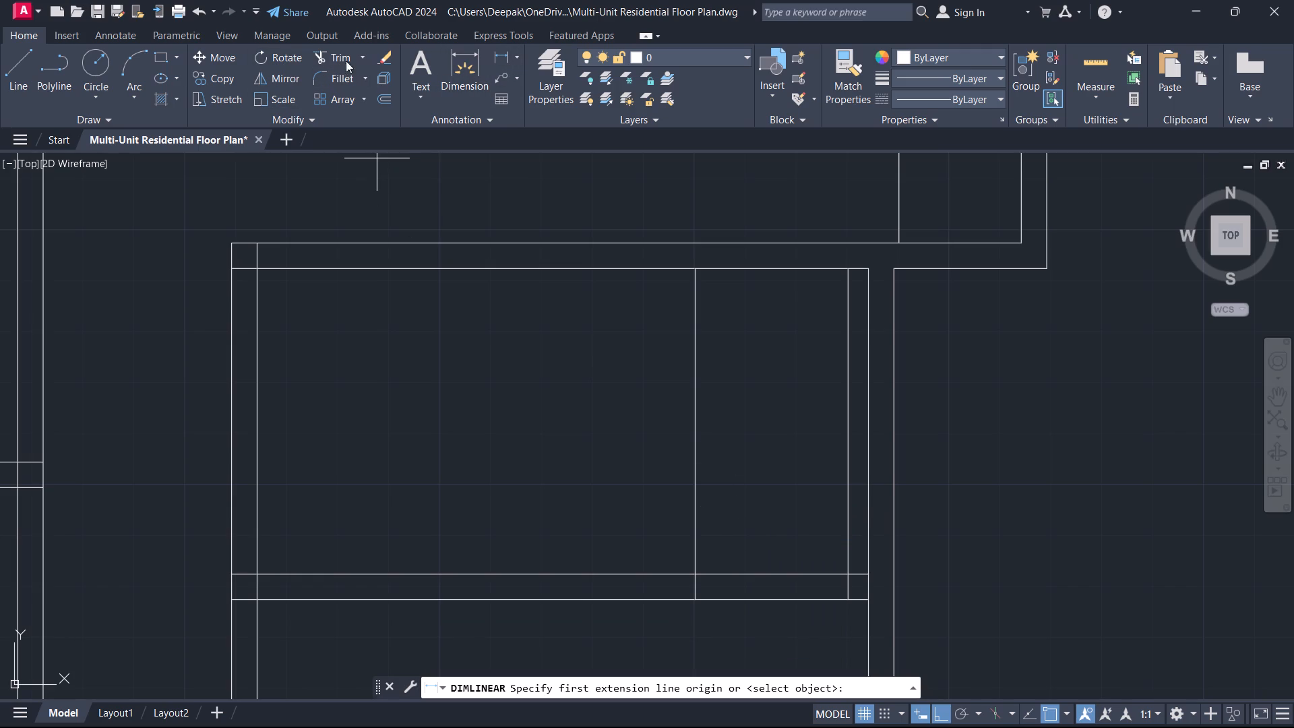
{"action": "left_click", "coordinate": [340, 58]}
{"action": "middle_click_drag", "start_coordinate": [768, 557], "coordinate": [753, 436]}
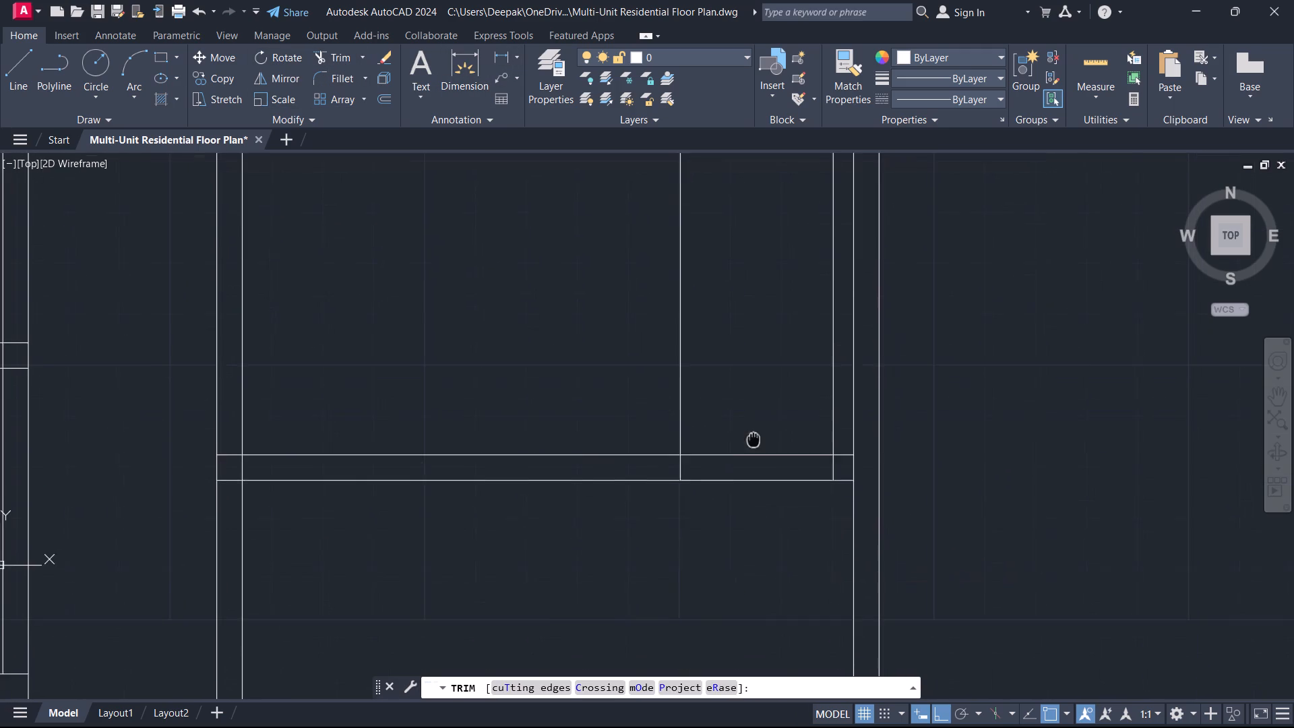
{"action": "middle_click_drag", "start_coordinate": [753, 436], "coordinate": [756, 433]}
{"action": "left_click_drag", "start_coordinate": [760, 493], "coordinate": [698, 329]}
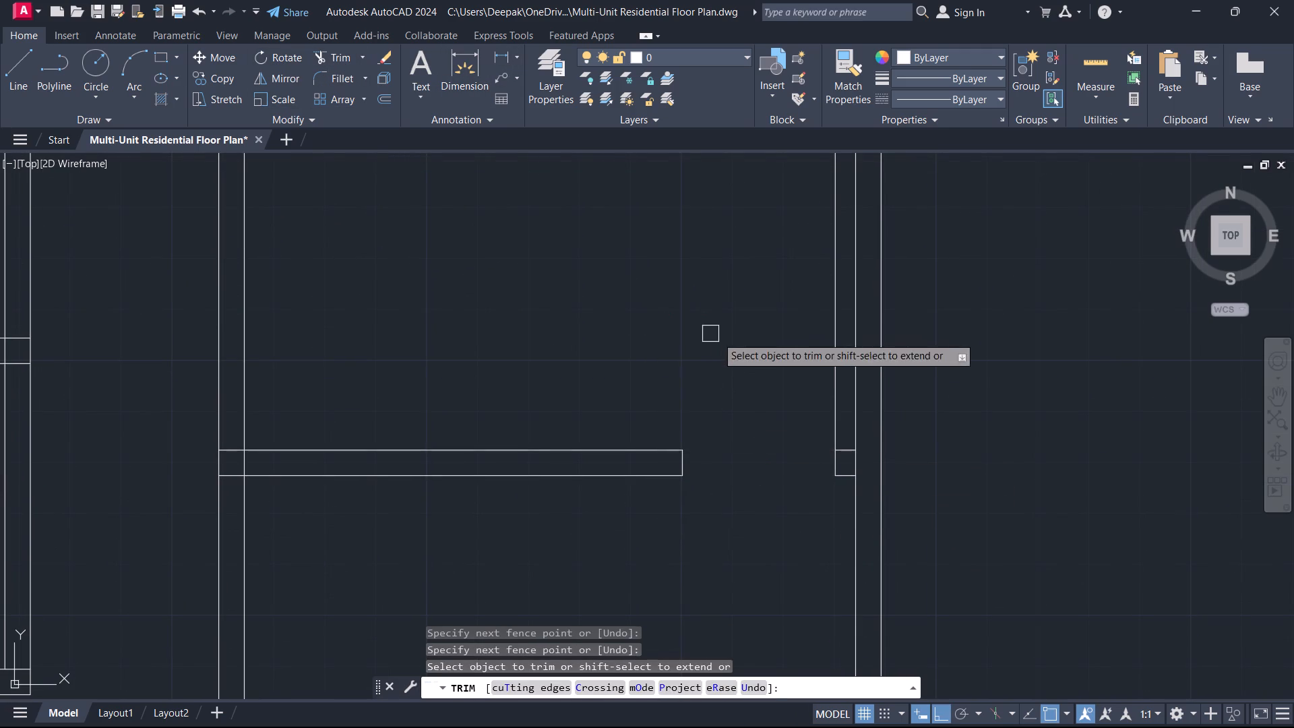
{"action": "left_click_drag", "start_coordinate": [820, 386], "coordinate": [838, 400]}
{"action": "scroll", "coordinate": [842, 455], "scroll_direction": "up", "scroll_amount": 1}
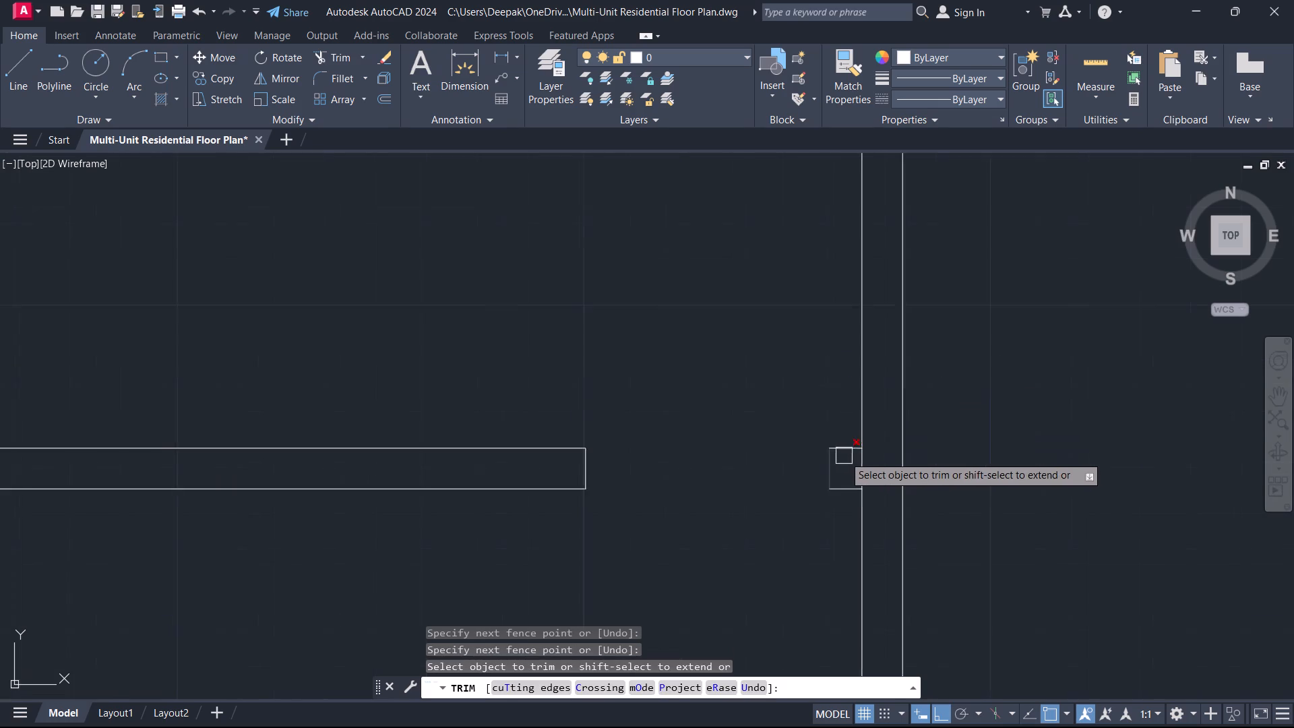
{"action": "scroll", "coordinate": [844, 456], "scroll_direction": "up", "scroll_amount": 1}
{"action": "left_click", "coordinate": [863, 467]}
{"action": "right_click", "coordinate": [720, 364]}
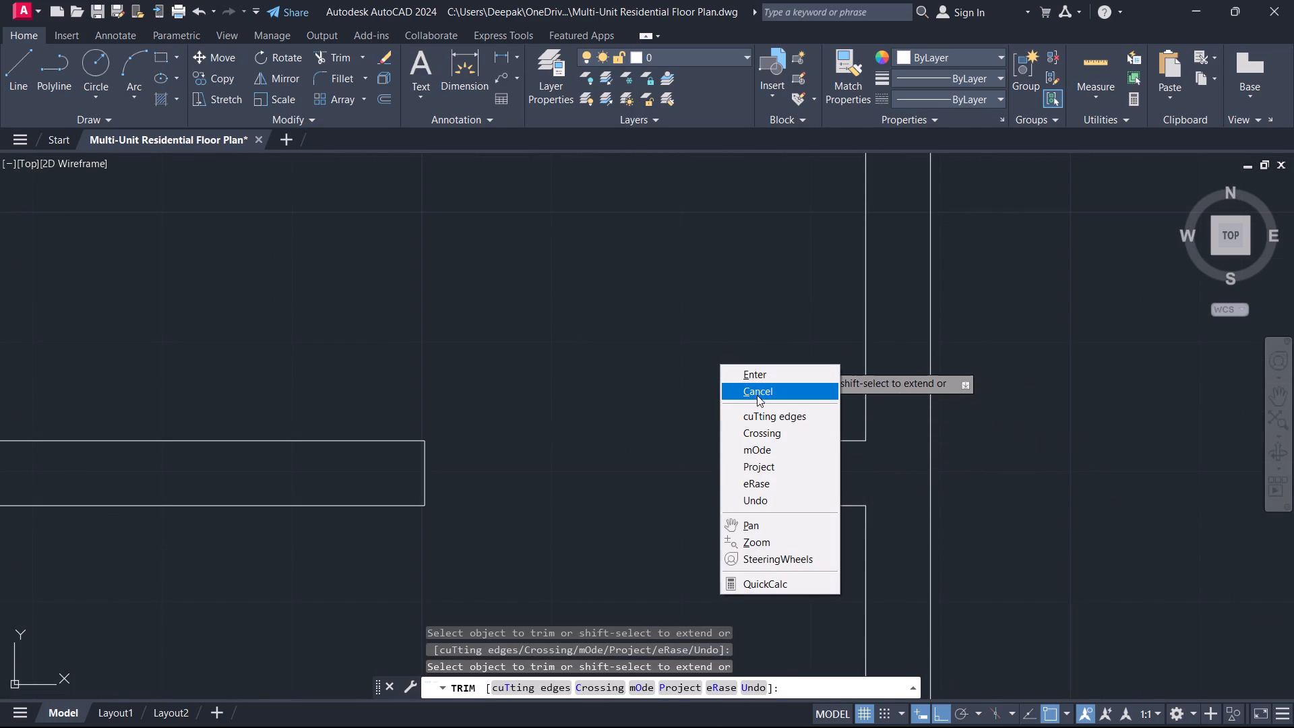
{"action": "left_click", "coordinate": [758, 394]}
Offset the partition's south line 3' to the south to mark a door opening in the southeast room's west wall.
{"action": "scroll", "coordinate": [682, 404], "scroll_direction": "down", "scroll_amount": 4}
{"action": "middle_click_drag", "start_coordinate": [681, 405], "coordinate": [801, 405]}
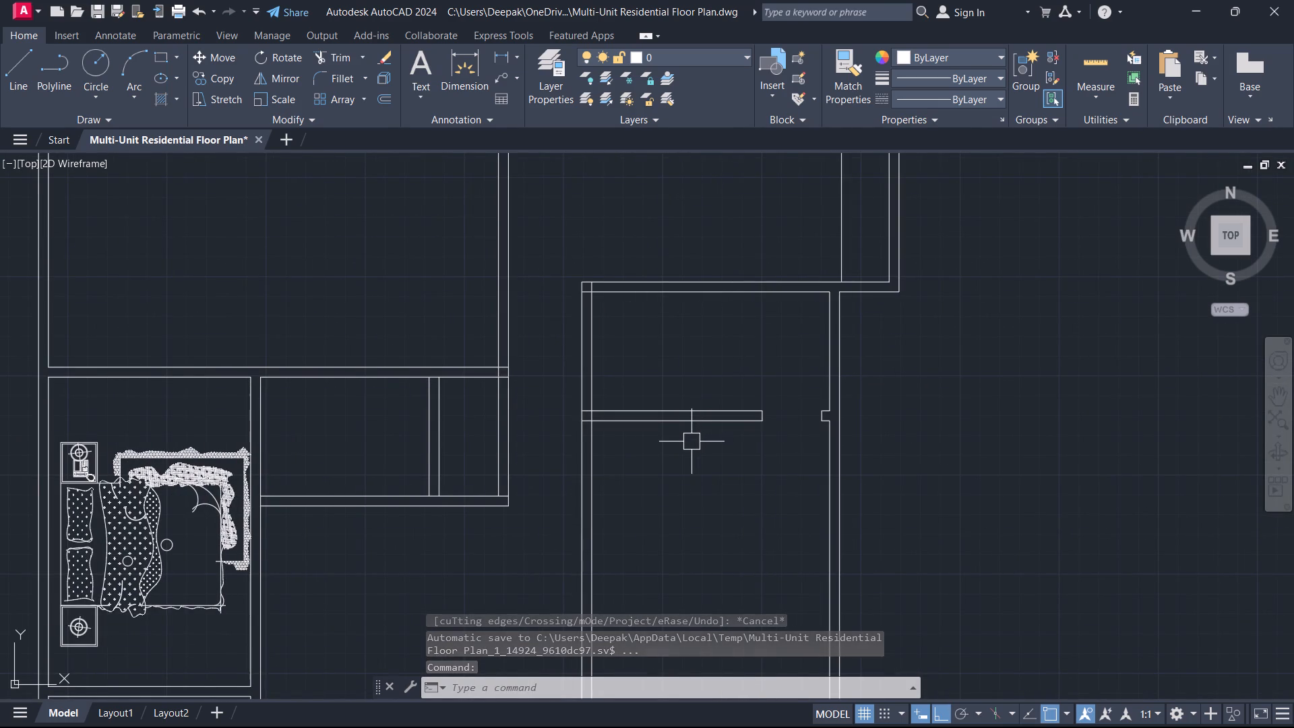
{"action": "type", "text": "O"}
{"action": "key", "text": "space"}
{"action": "type", "text": "3'"}
{"action": "key", "text": "Return"}
{"action": "scroll", "coordinate": [681, 438], "scroll_direction": "up", "scroll_amount": 1}
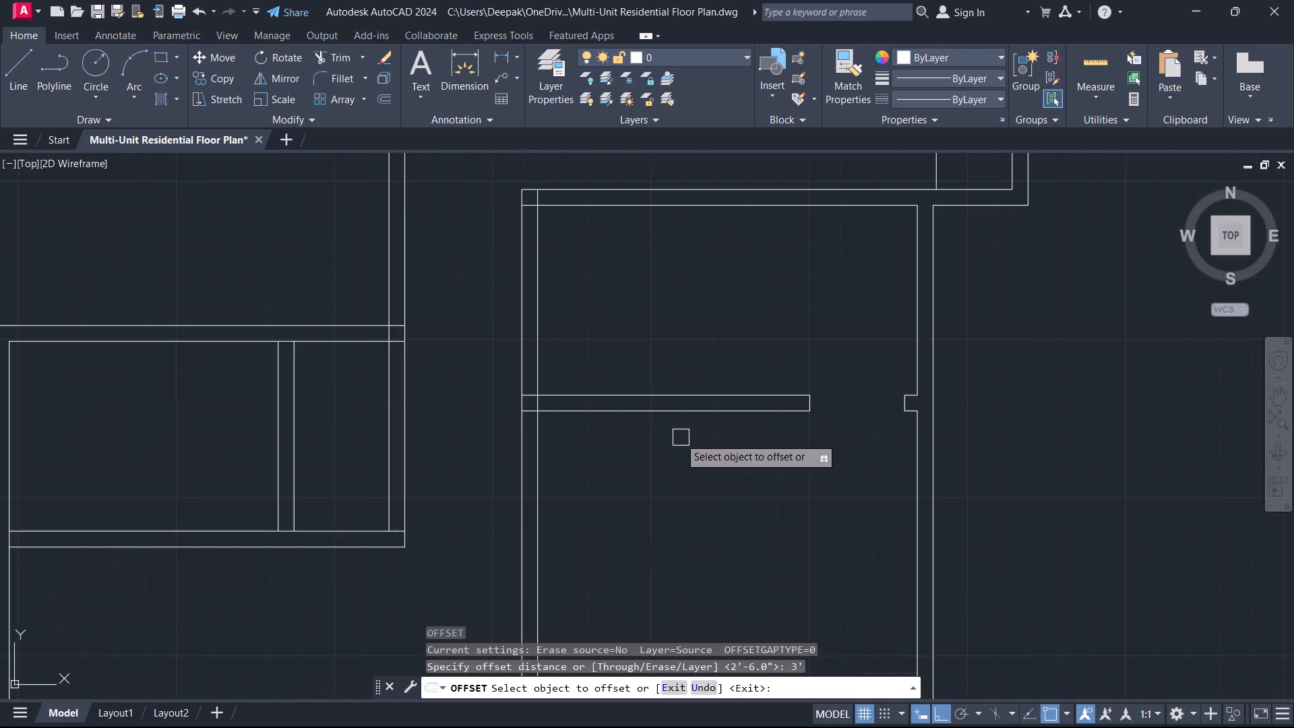
{"action": "left_click_drag", "start_coordinate": [605, 413], "coordinate": [607, 420]}
{"action": "left_click", "coordinate": [605, 480]}
{"action": "right_click", "coordinate": [605, 480]}
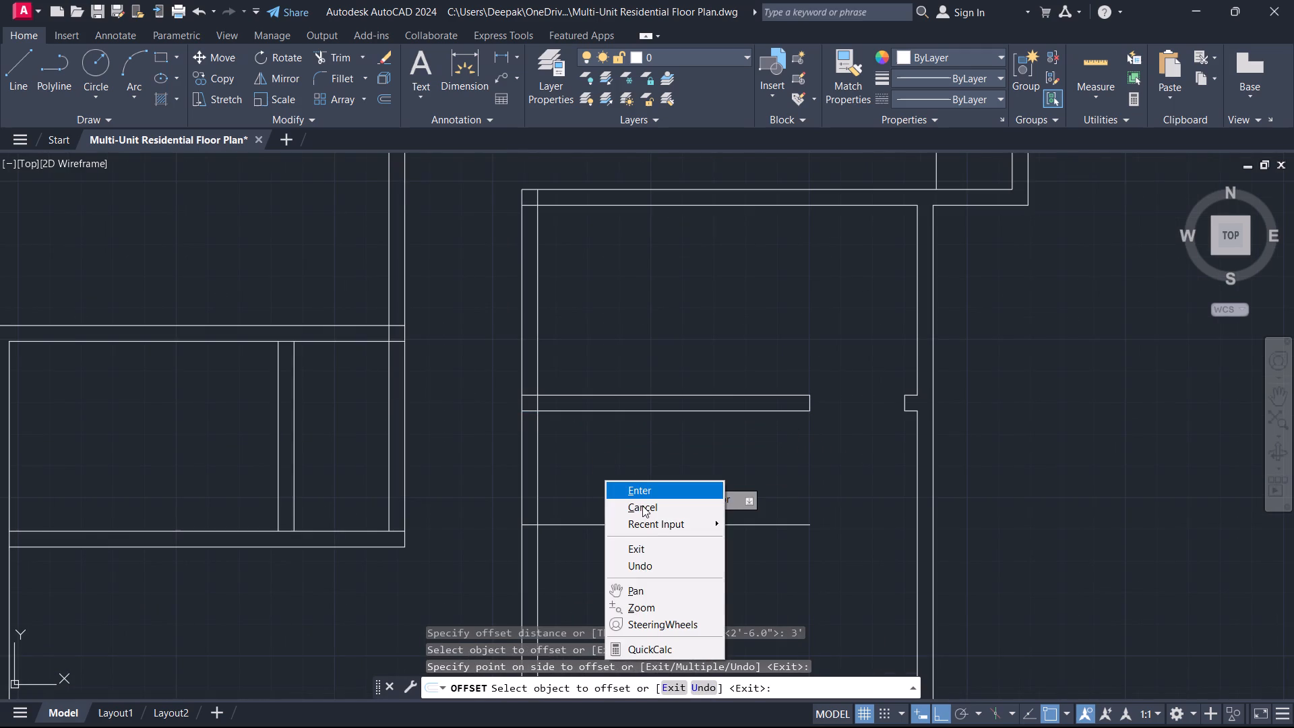
{"action": "left_click", "coordinate": [642, 506]}
Trim both west wall lines of the southeast room between the partition and the 3' offset line to open the doorway.
{"action": "right_click", "coordinate": [638, 489]}
{"action": "left_click", "coordinate": [717, 207]}
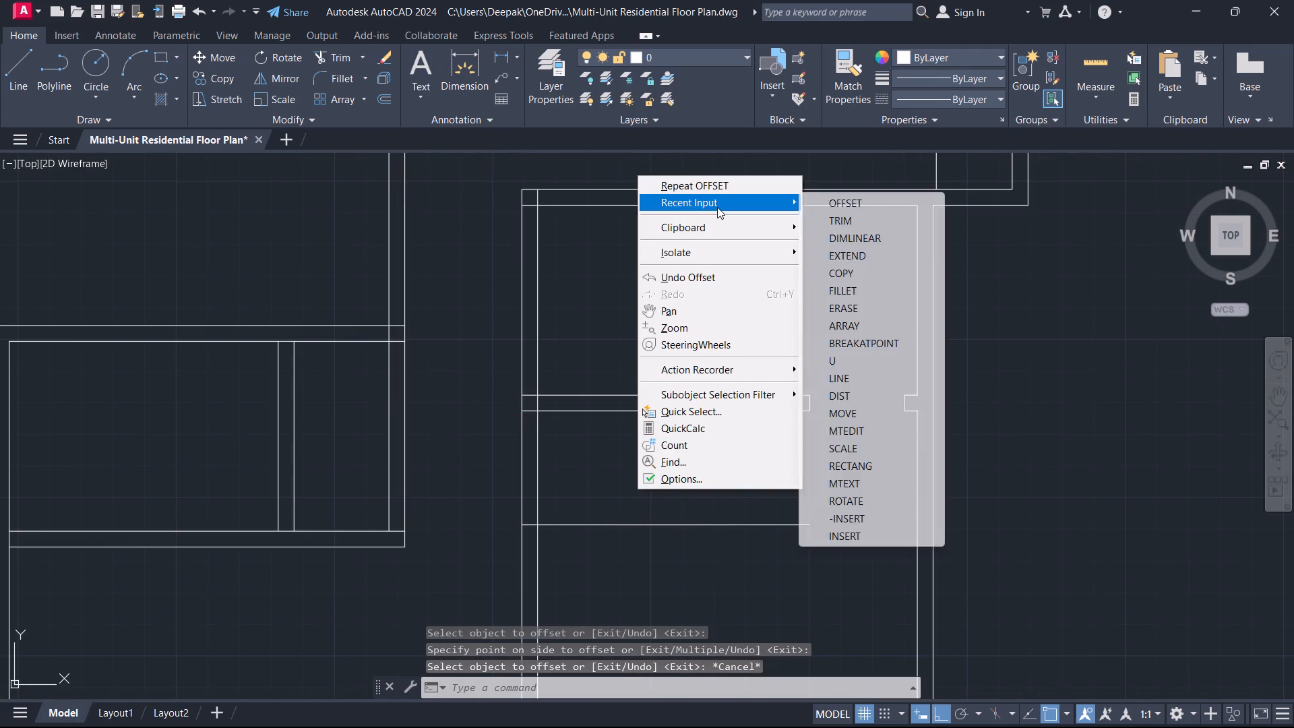
{"action": "left_click", "coordinate": [590, 242]}
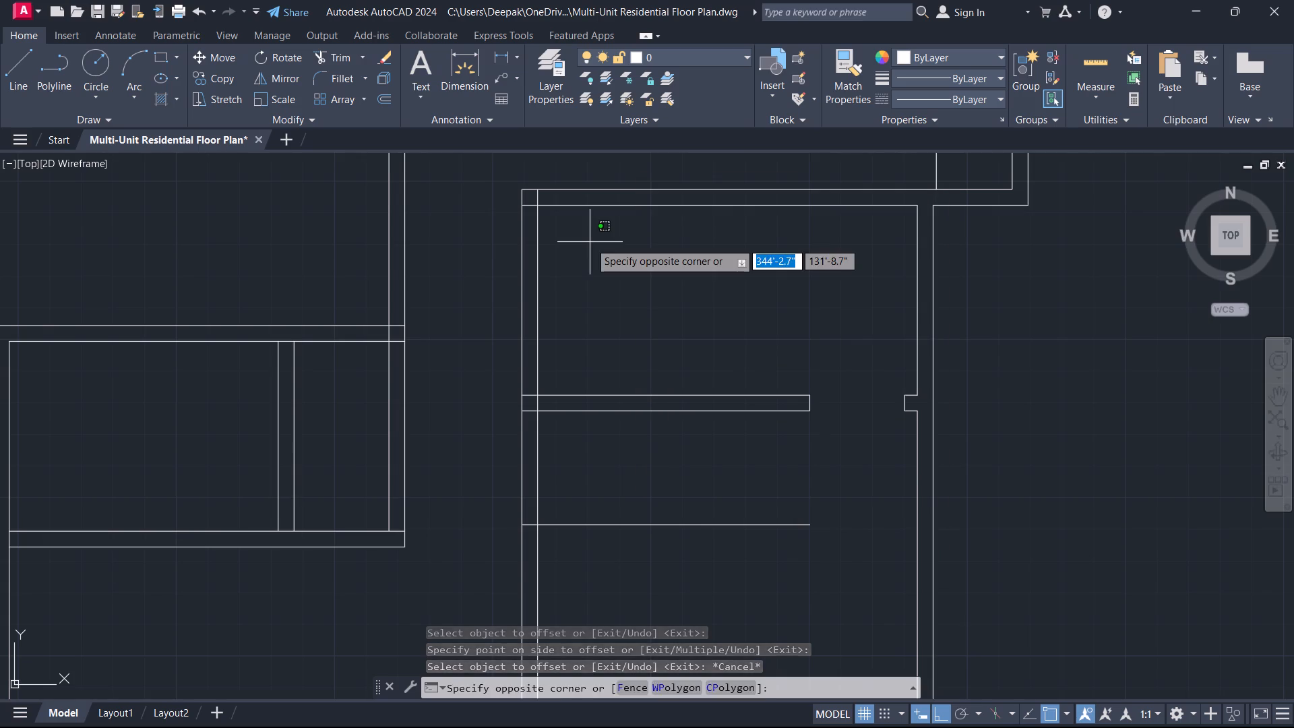
{"action": "left_click", "coordinate": [590, 242]}
{"action": "key", "text": "Up"}
{"action": "key", "text": "Up"}
{"action": "key", "text": "Return"}
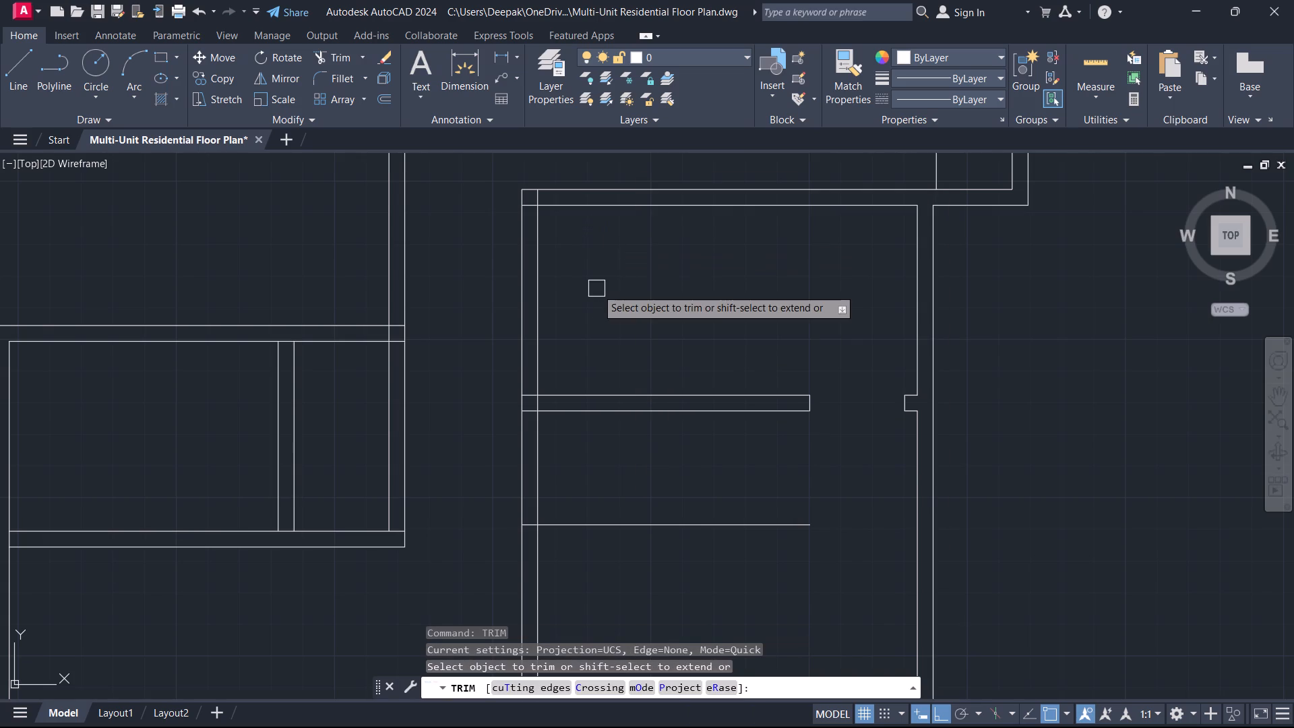
{"action": "left_click_drag", "start_coordinate": [603, 444], "coordinate": [594, 444]}
{"action": "left_click", "coordinate": [459, 445]}
{"action": "right_click", "coordinate": [491, 449]}
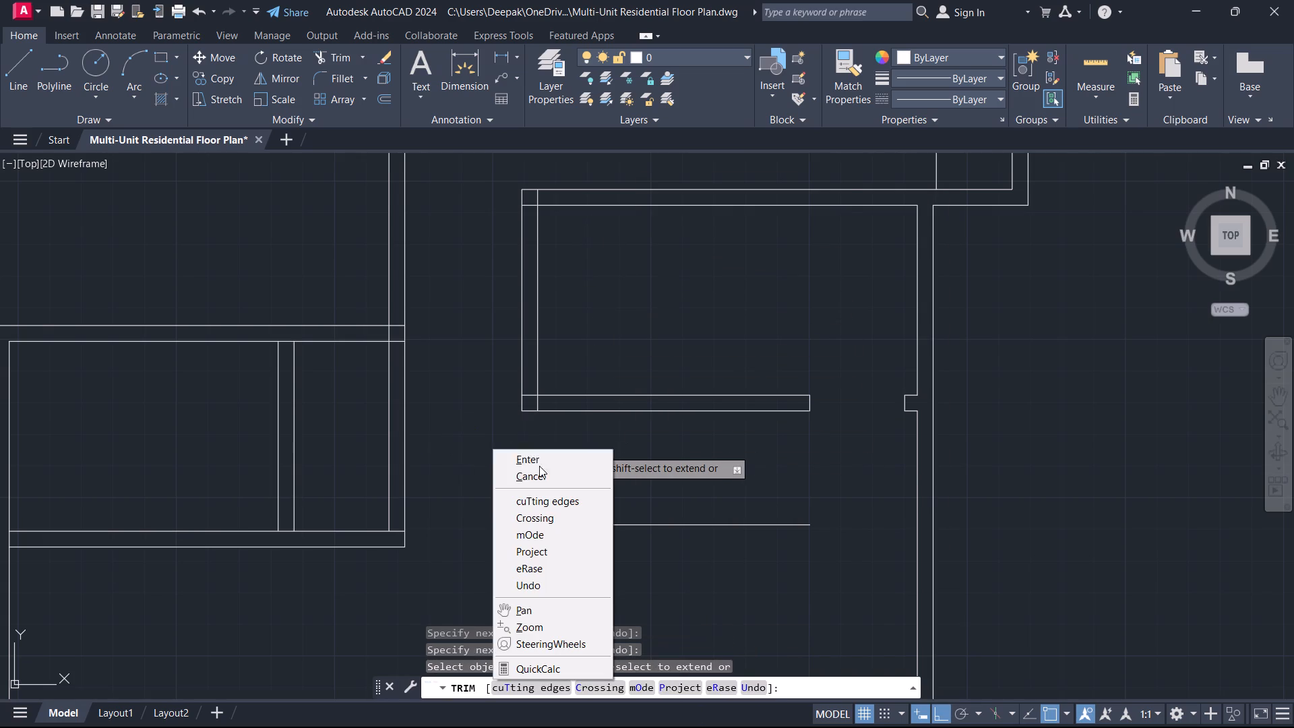
{"action": "left_click", "coordinate": [545, 473]}
Trim the 3' offset line east of the west wall, leaving only the segment that closes the wall end.
{"action": "key", "text": "Up"}
{"action": "key", "text": "Up"}
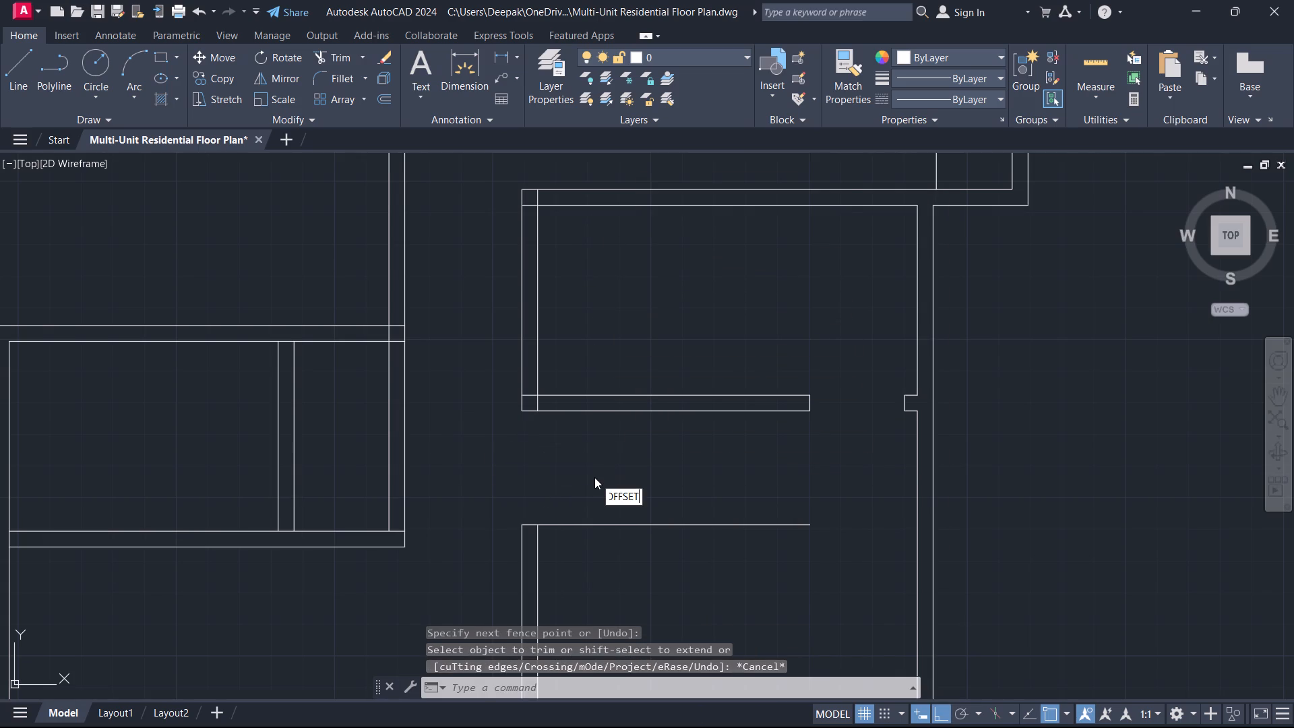
{"action": "key", "text": "Down"}
{"action": "key", "text": "Return"}
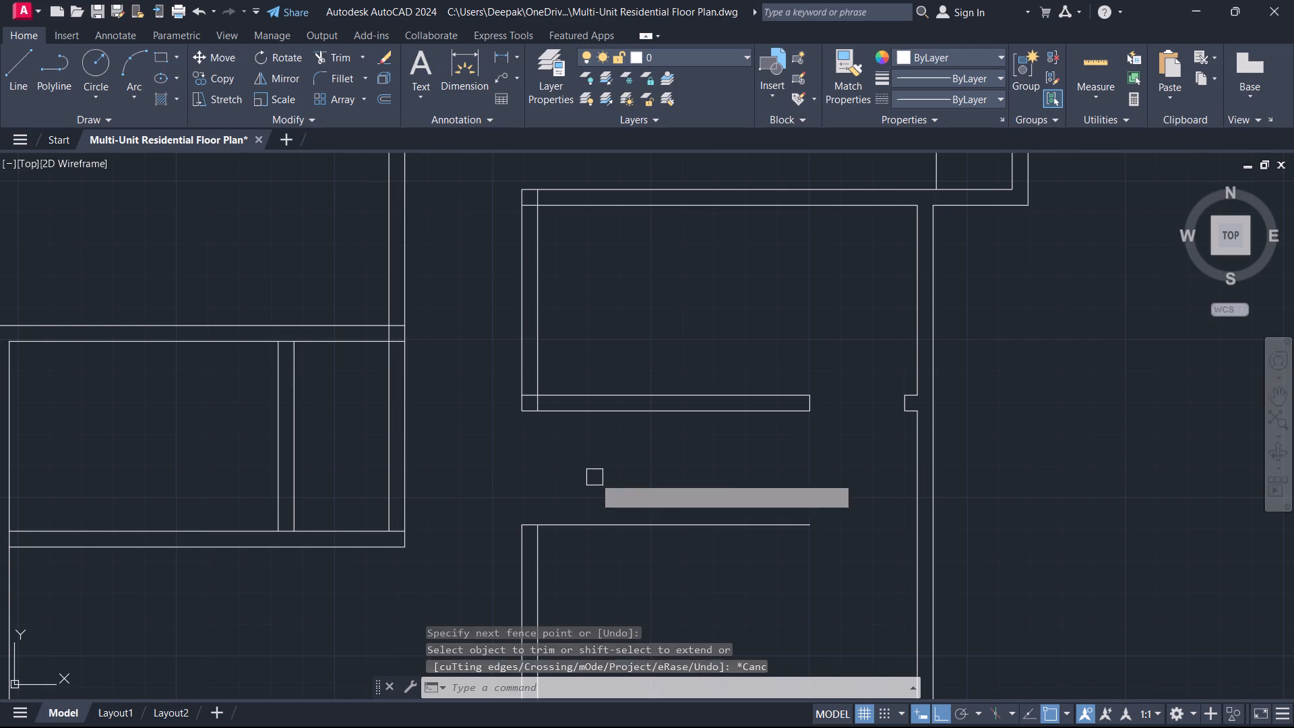
{"action": "left_click", "coordinate": [594, 477]}
{"action": "left_click", "coordinate": [582, 596]}
{"action": "right_click", "coordinate": [587, 593]}
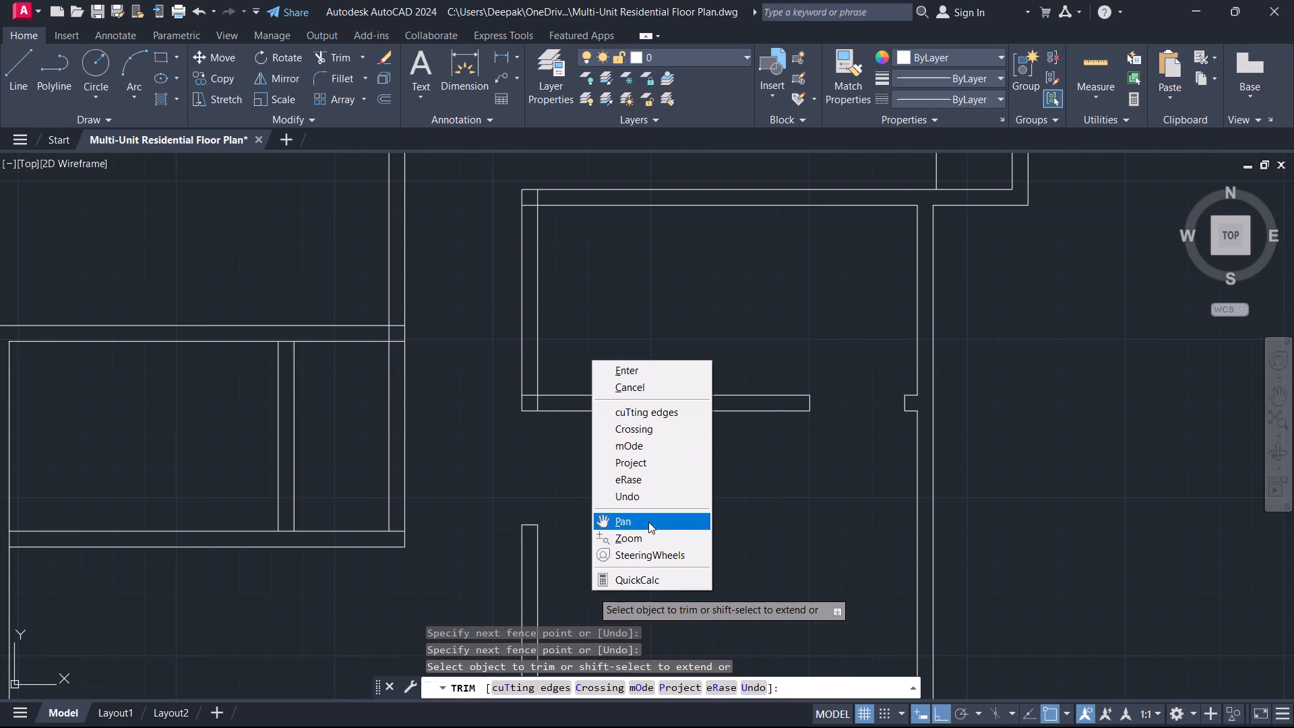
{"action": "left_click", "coordinate": [683, 388]}
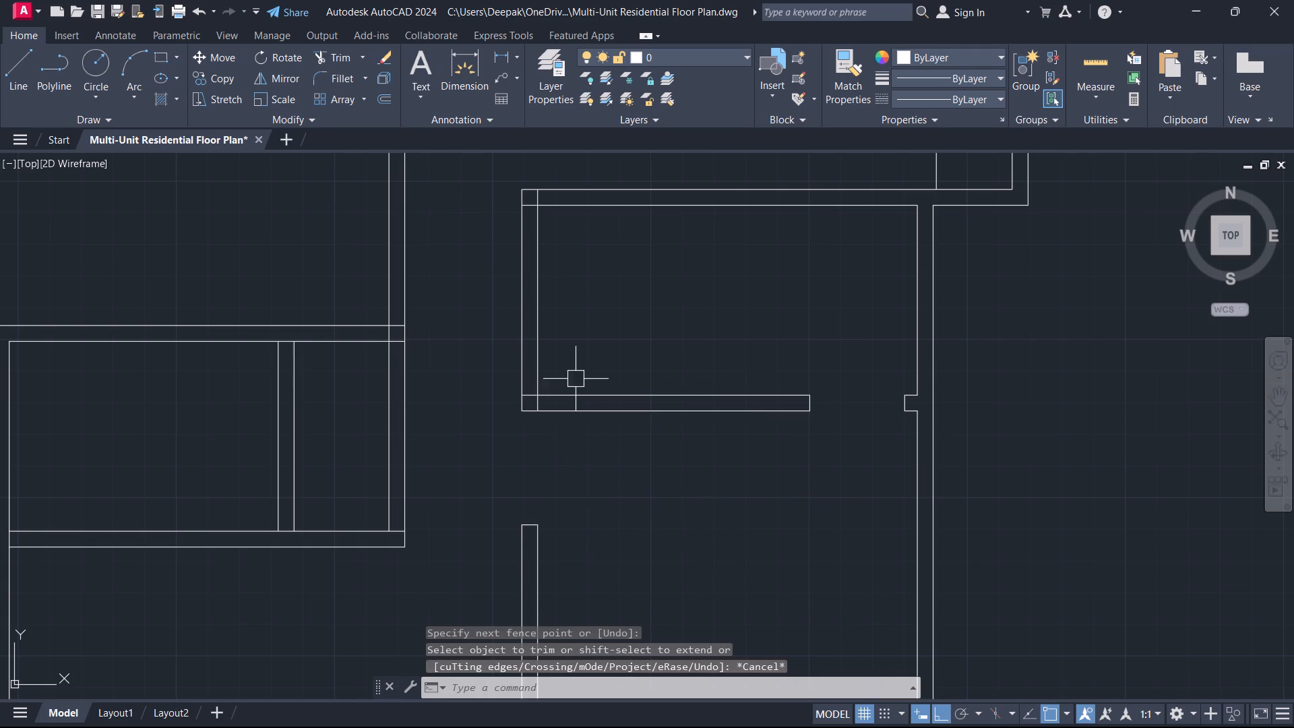
Trim the surplus wall line ends inside the southwest corner of the small room north of the southeast room.
{"action": "right_click", "coordinate": [588, 357]}
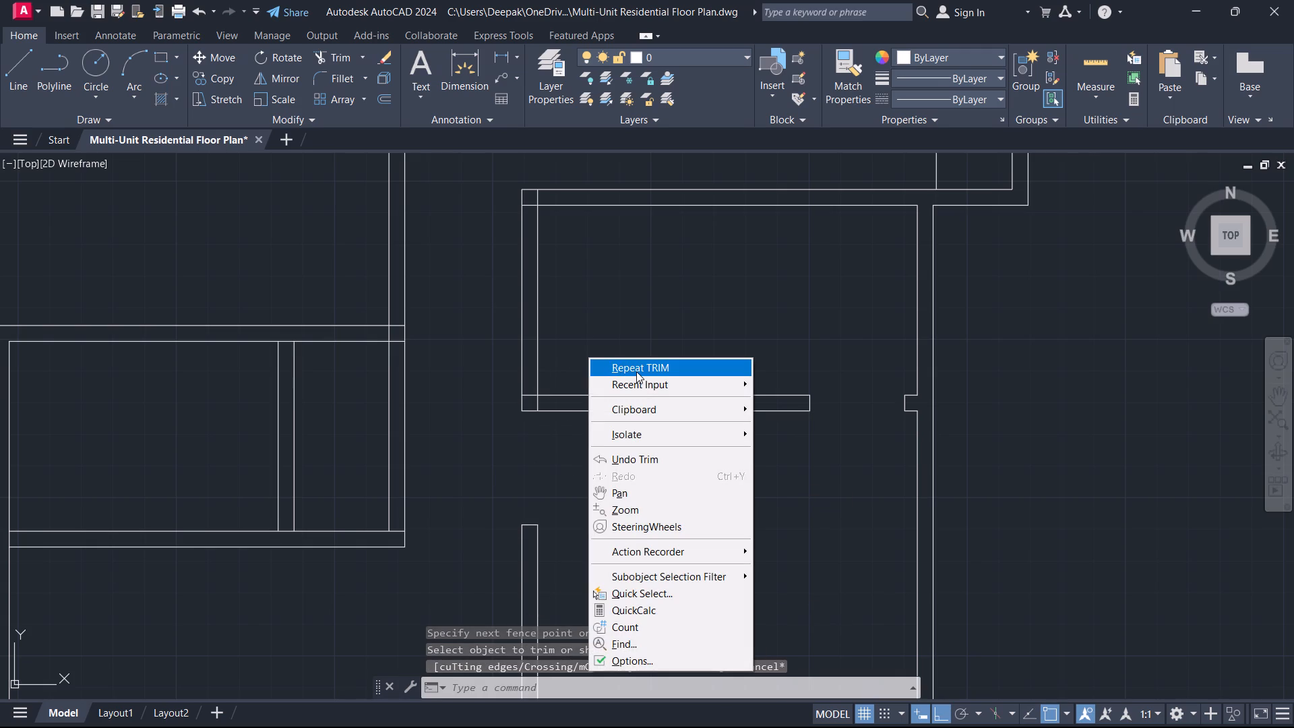
{"action": "left_click", "coordinate": [636, 371]}
{"action": "scroll", "coordinate": [551, 396], "scroll_direction": "up", "scroll_amount": 3}
{"action": "left_click_drag", "start_coordinate": [516, 413], "coordinate": [480, 387]}
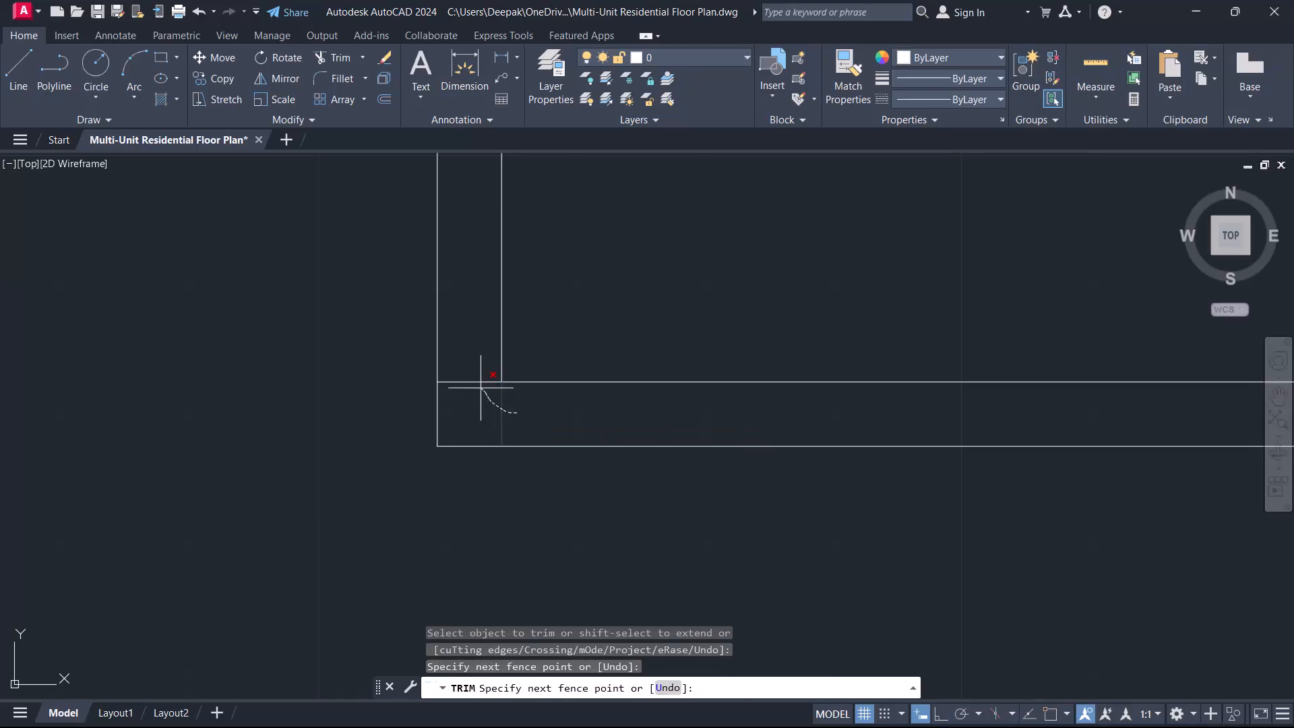
{"action": "left_click_drag", "start_coordinate": [480, 387], "coordinate": [477, 375]}
Trim the overlapping inner wall line ends at the northwest corner of that same small room.
{"action": "scroll", "coordinate": [487, 346], "scroll_direction": "down", "scroll_amount": 4}
{"action": "scroll", "coordinate": [496, 340], "scroll_direction": "up", "scroll_amount": 1}
{"action": "middle_click_drag", "start_coordinate": [524, 254], "coordinate": [539, 452]}
{"action": "scroll", "coordinate": [524, 254], "scroll_direction": "up", "scroll_amount": 1}
{"action": "scroll", "coordinate": [542, 408], "scroll_direction": "down", "scroll_amount": 2}
{"action": "scroll", "coordinate": [509, 321], "scroll_direction": "up", "scroll_amount": 2}
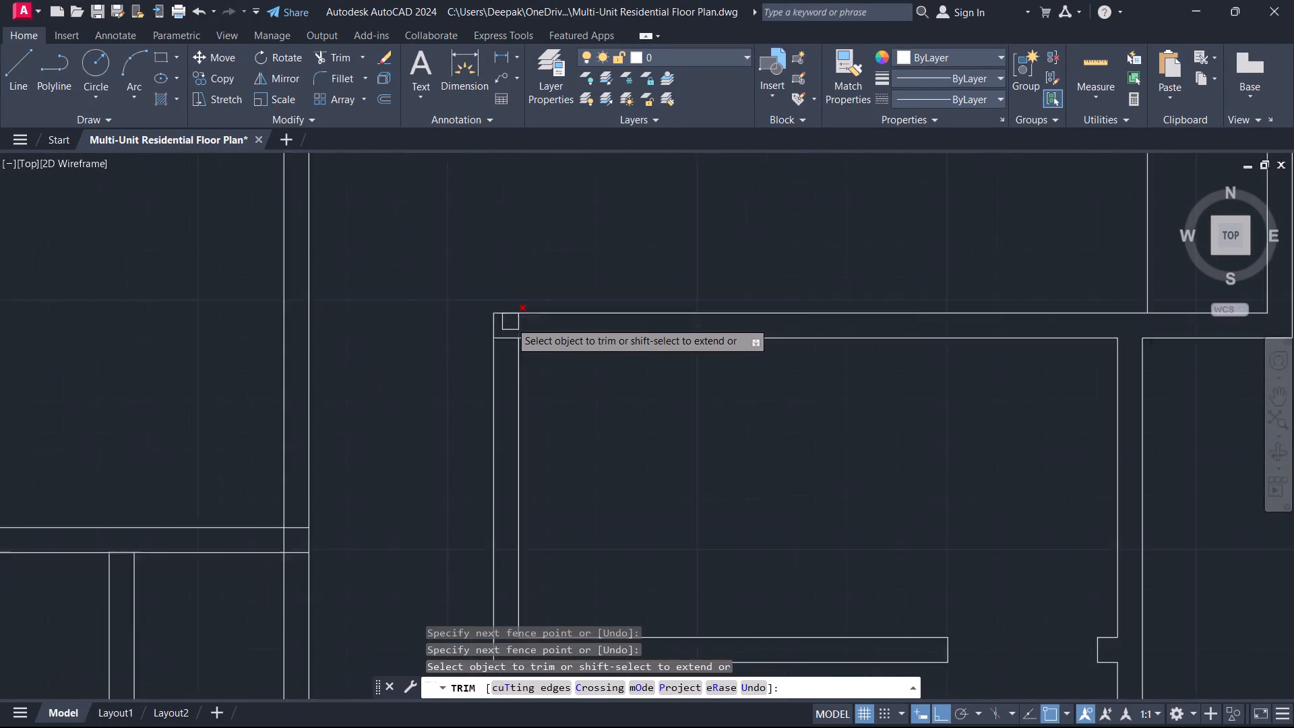
{"action": "scroll", "coordinate": [510, 322], "scroll_direction": "up", "scroll_amount": 4}
{"action": "left_click_drag", "start_coordinate": [557, 329], "coordinate": [454, 499]}
{"action": "left_click", "coordinate": [457, 475]}
{"action": "left_click_drag", "start_coordinate": [460, 480], "coordinate": [441, 584]}
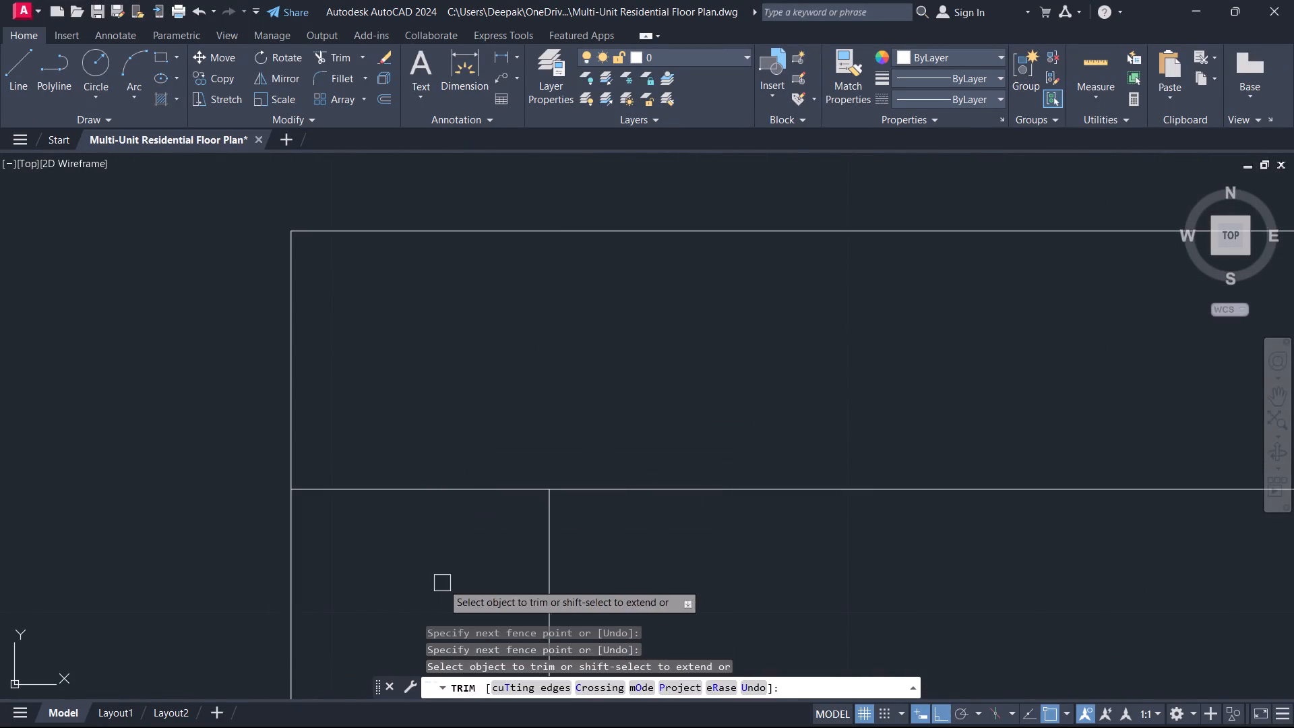
{"action": "left_click_drag", "start_coordinate": [441, 584], "coordinate": [440, 584]}
{"action": "left_click_drag", "start_coordinate": [460, 533], "coordinate": [460, 524]}
{"action": "left_click", "coordinate": [485, 438]}
{"action": "scroll", "coordinate": [558, 434], "scroll_direction": "down", "scroll_amount": 8}
{"action": "scroll", "coordinate": [963, 483], "scroll_direction": "down", "scroll_amount": 2}
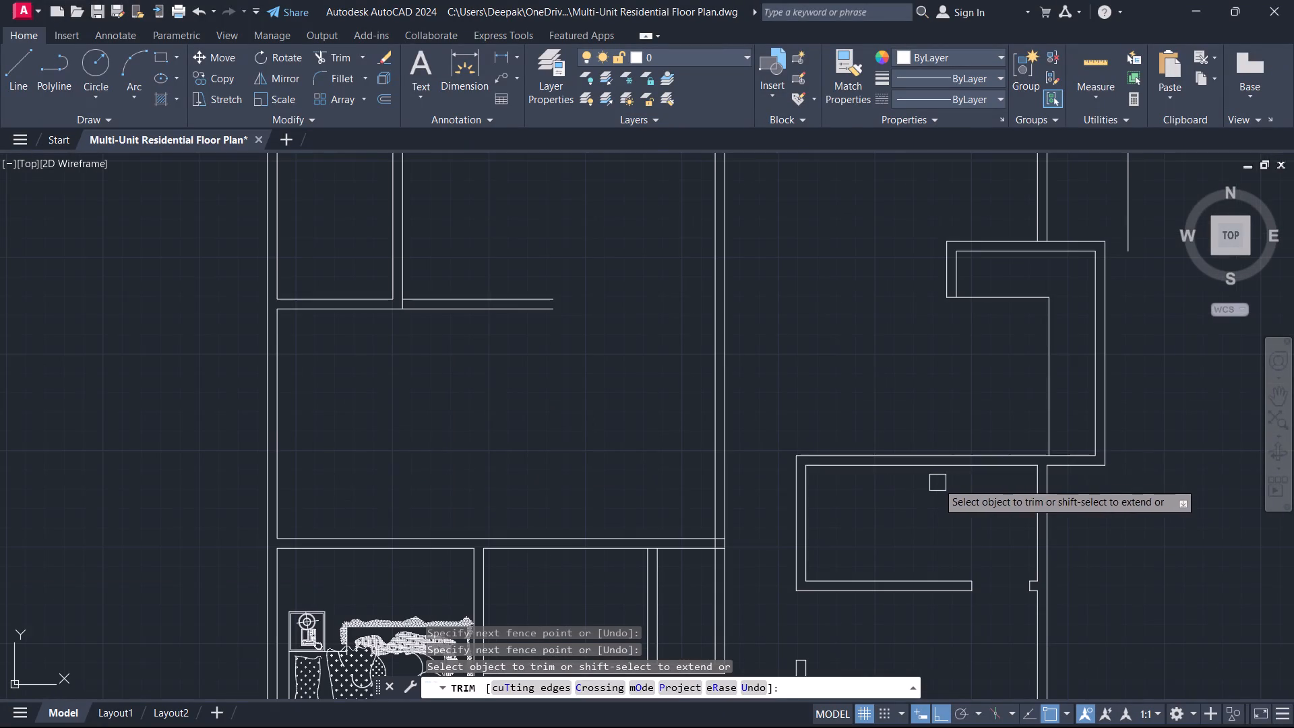
{"action": "right_click", "coordinate": [875, 378]}
{"action": "left_click", "coordinate": [935, 407]}
Trim the inner south wall line between the two lines of the southeast room's west wall.
{"action": "scroll", "coordinate": [892, 418], "scroll_direction": "up", "scroll_amount": 2}
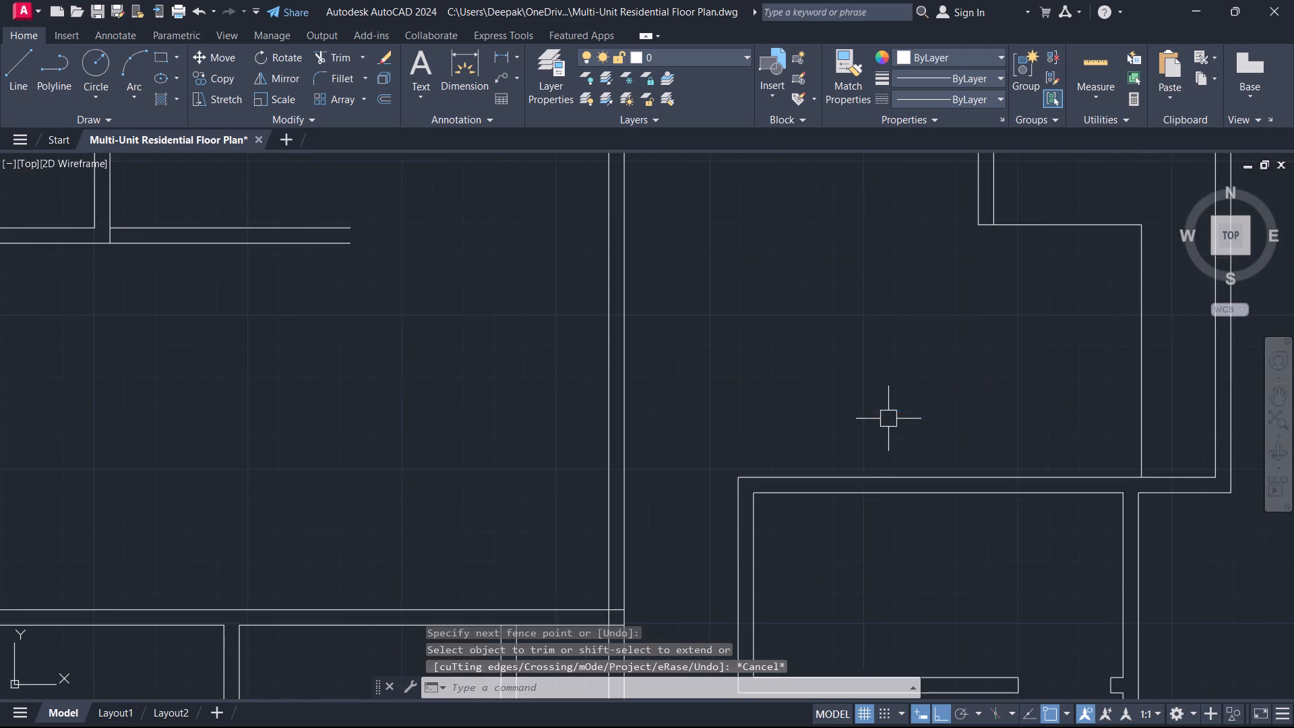
{"action": "scroll", "coordinate": [877, 471], "scroll_direction": "up", "scroll_amount": 1}
{"action": "scroll", "coordinate": [875, 473], "scroll_direction": "down", "scroll_amount": 5}
{"action": "middle_click_drag", "start_coordinate": [835, 526], "coordinate": [847, 370]}
{"action": "scroll", "coordinate": [860, 437], "scroll_direction": "up", "scroll_amount": 4}
{"action": "scroll", "coordinate": [847, 383], "scroll_direction": "up", "scroll_amount": 4}
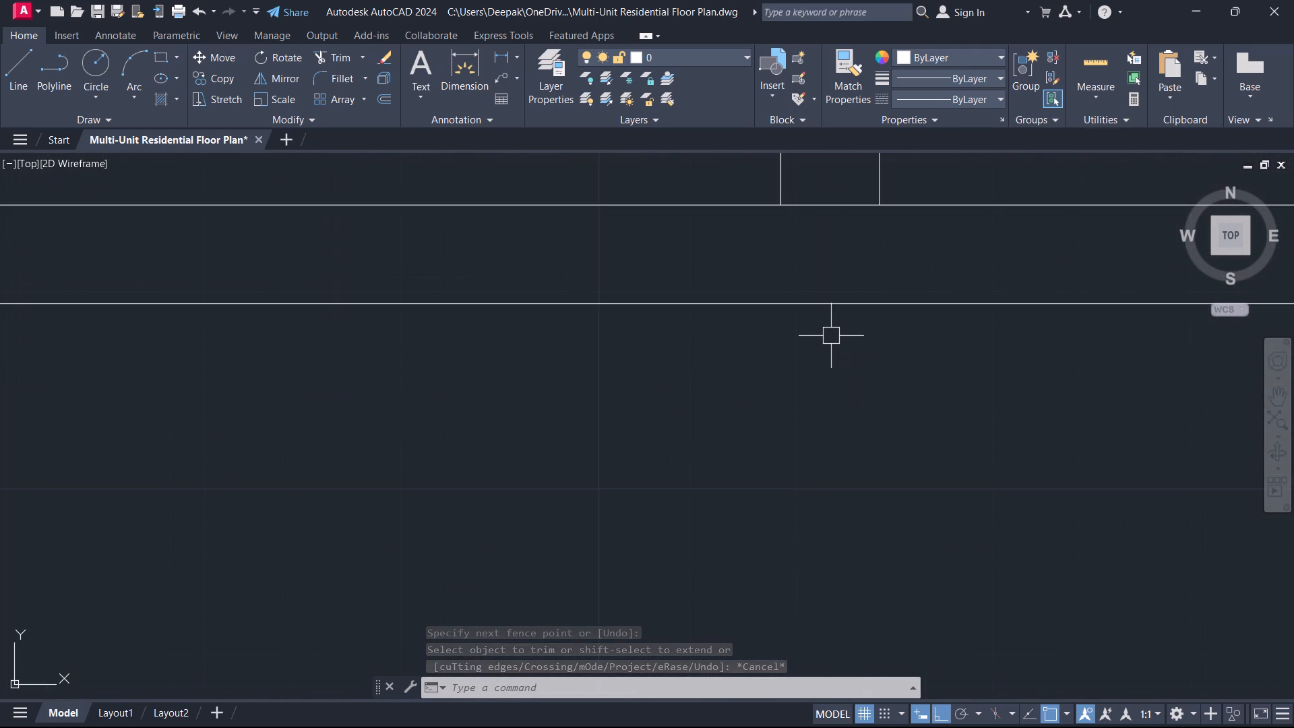
{"action": "key", "text": "Up"}
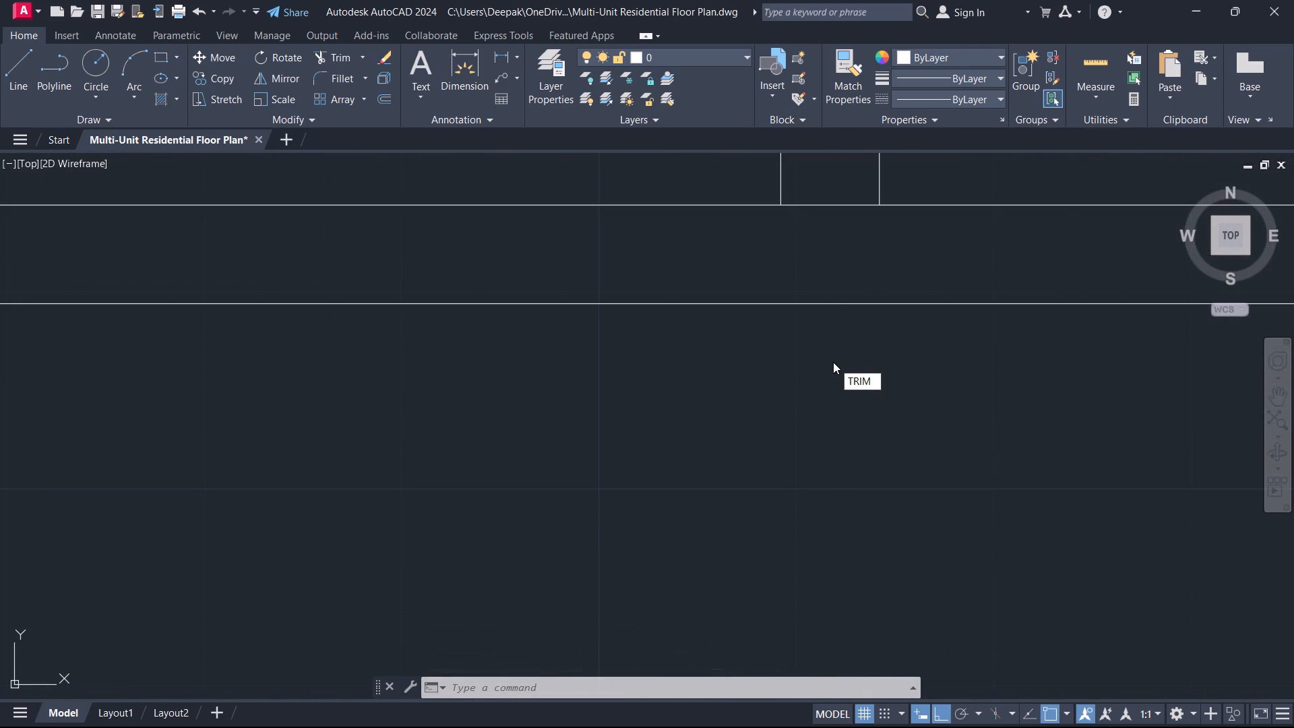
{"action": "key", "text": "Return"}
{"action": "left_click", "coordinate": [822, 206]}
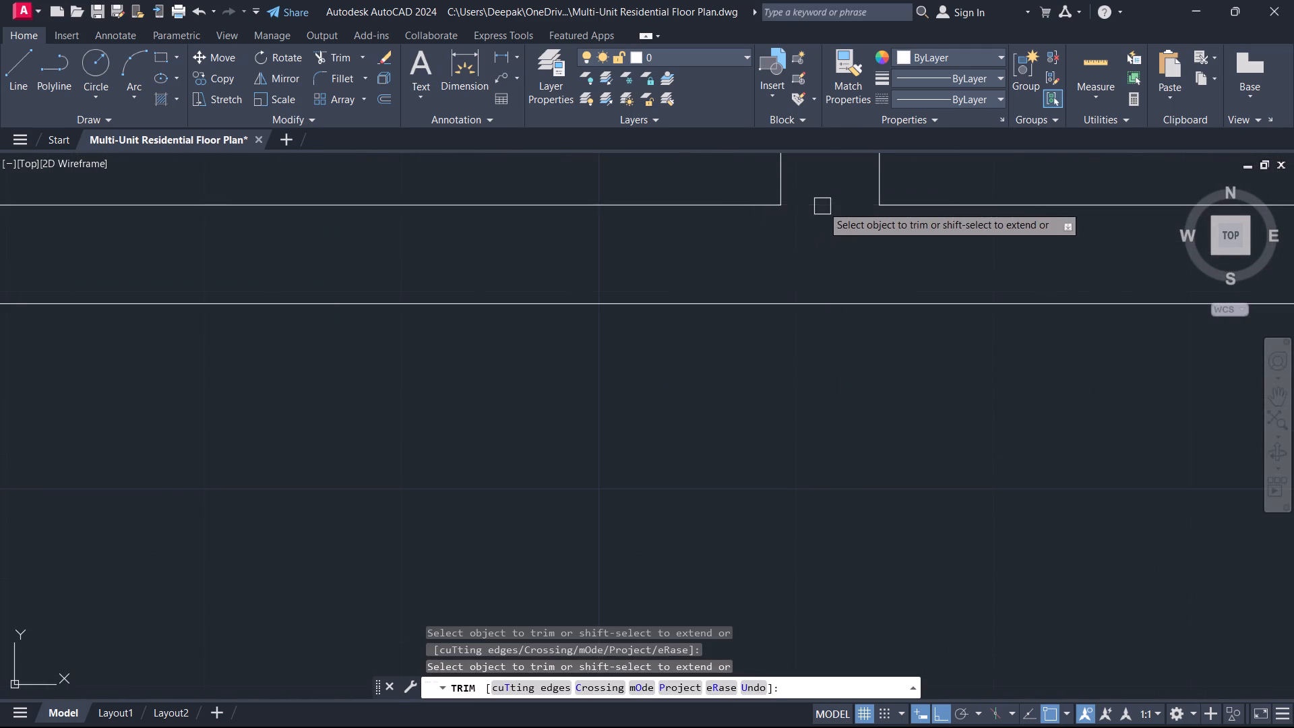
{"action": "scroll", "coordinate": [806, 216], "scroll_direction": "down", "scroll_amount": 6}
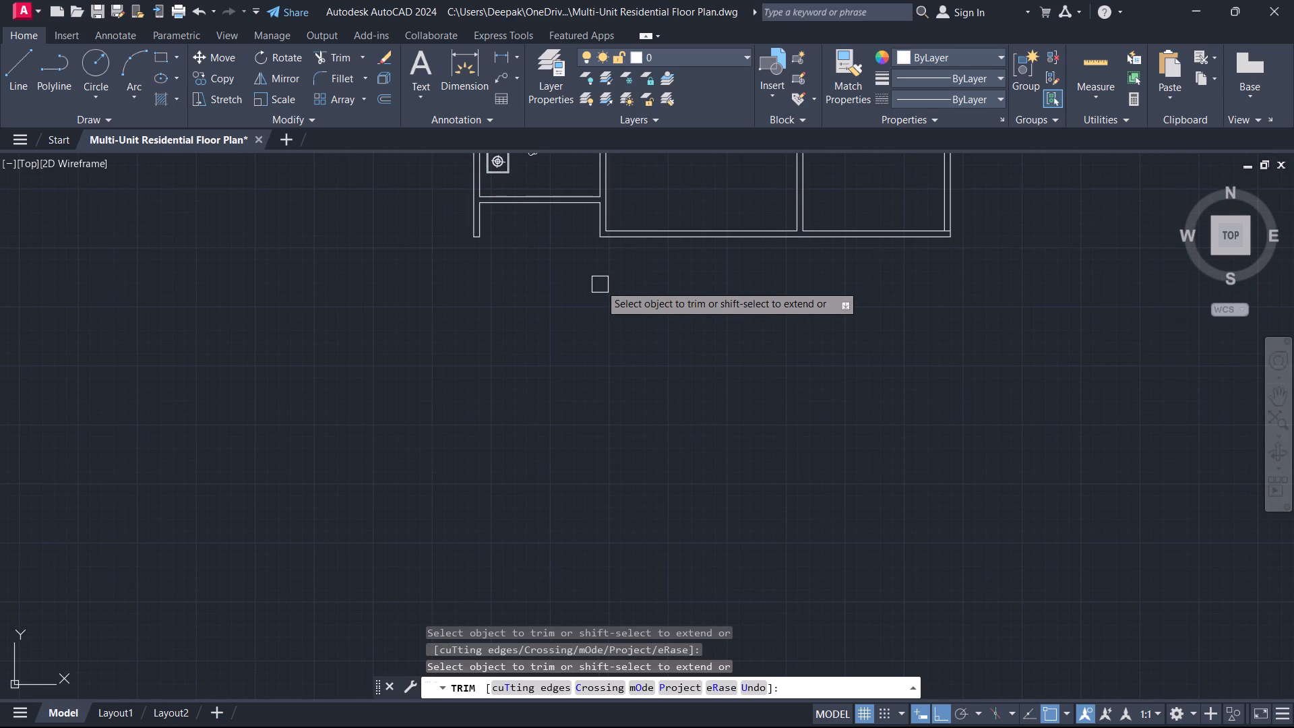
{"action": "key", "text": "Down"}
{"action": "key", "text": "Down"}
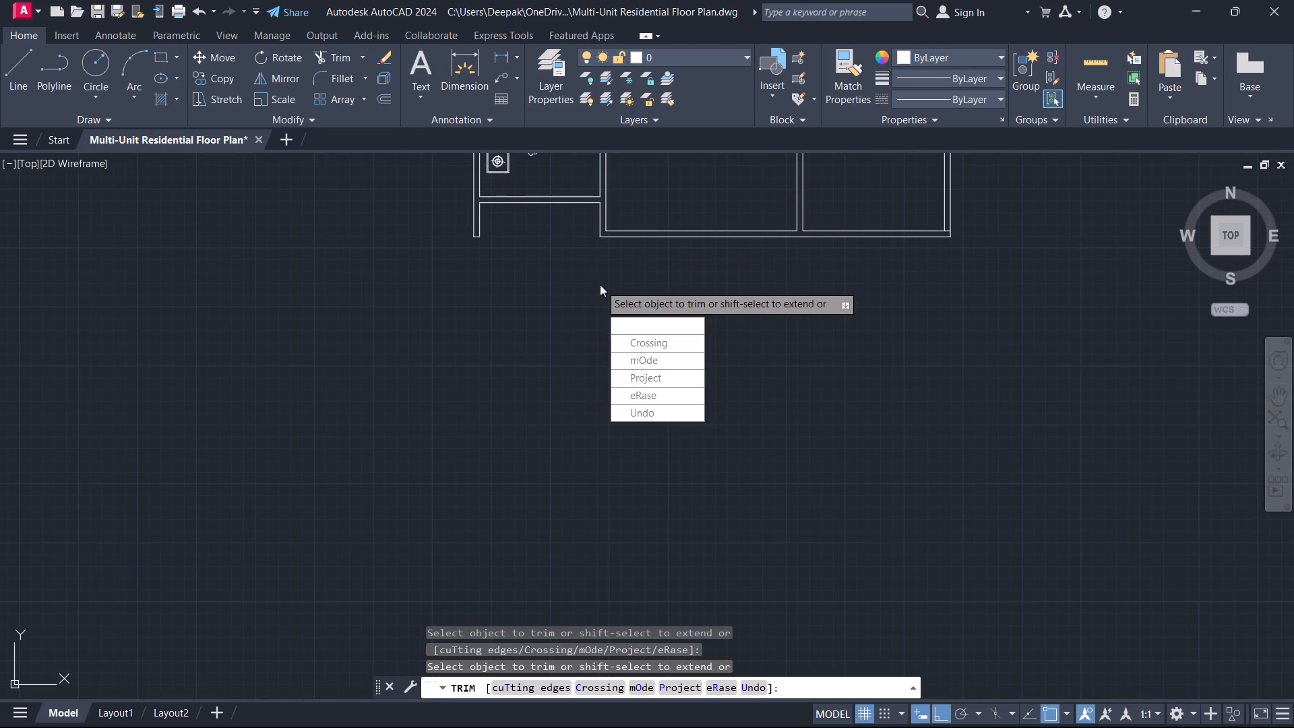
{"action": "key", "text": "Escape"}
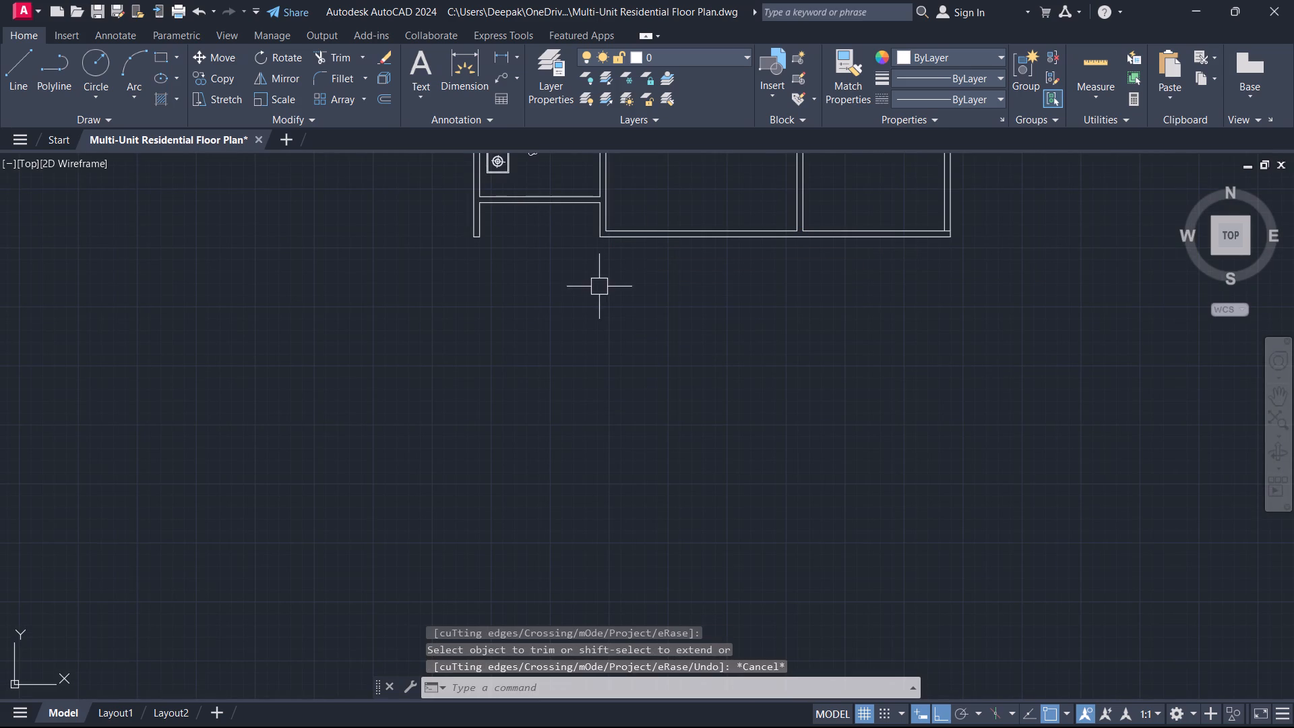
Copy the southwest bedroom's bed set into the empty space east of the plan.
{"action": "scroll", "coordinate": [600, 291], "scroll_direction": "down", "scroll_amount": 2}
{"action": "middle_click_drag", "start_coordinate": [585, 297], "coordinate": [554, 485]}
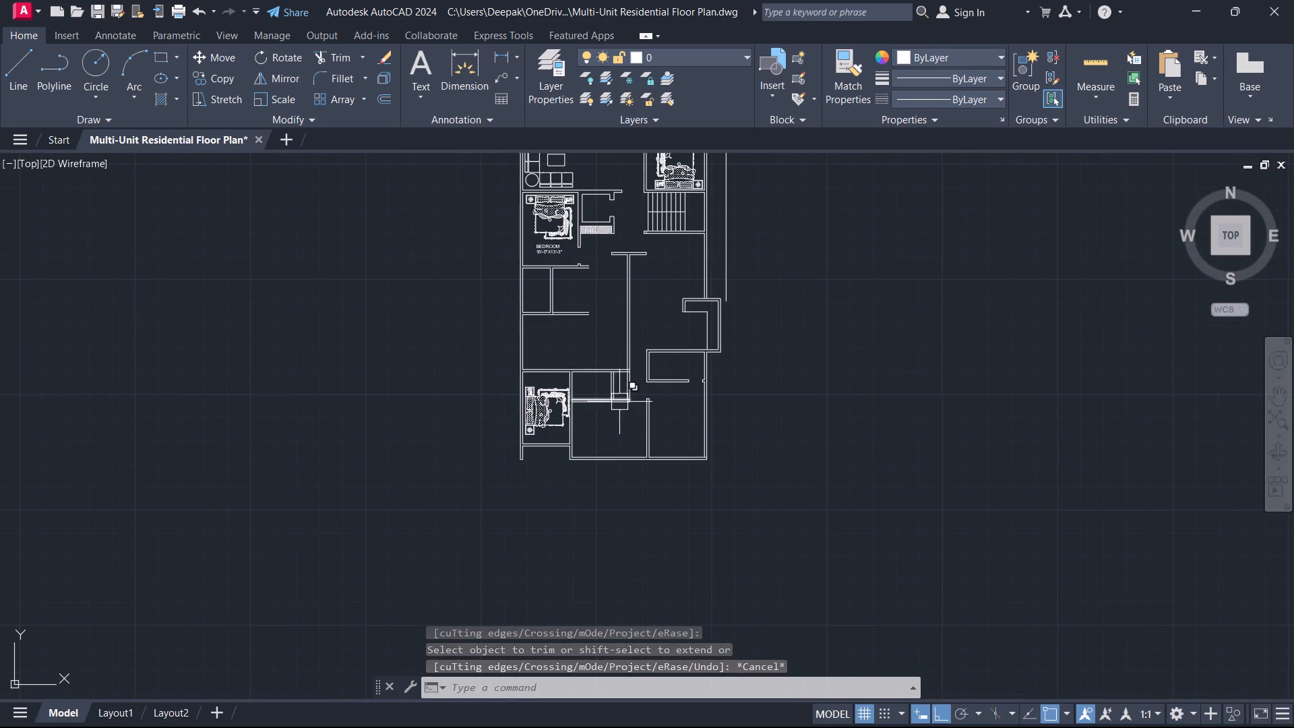
{"action": "middle_click_drag", "start_coordinate": [637, 309], "coordinate": [583, 423]}
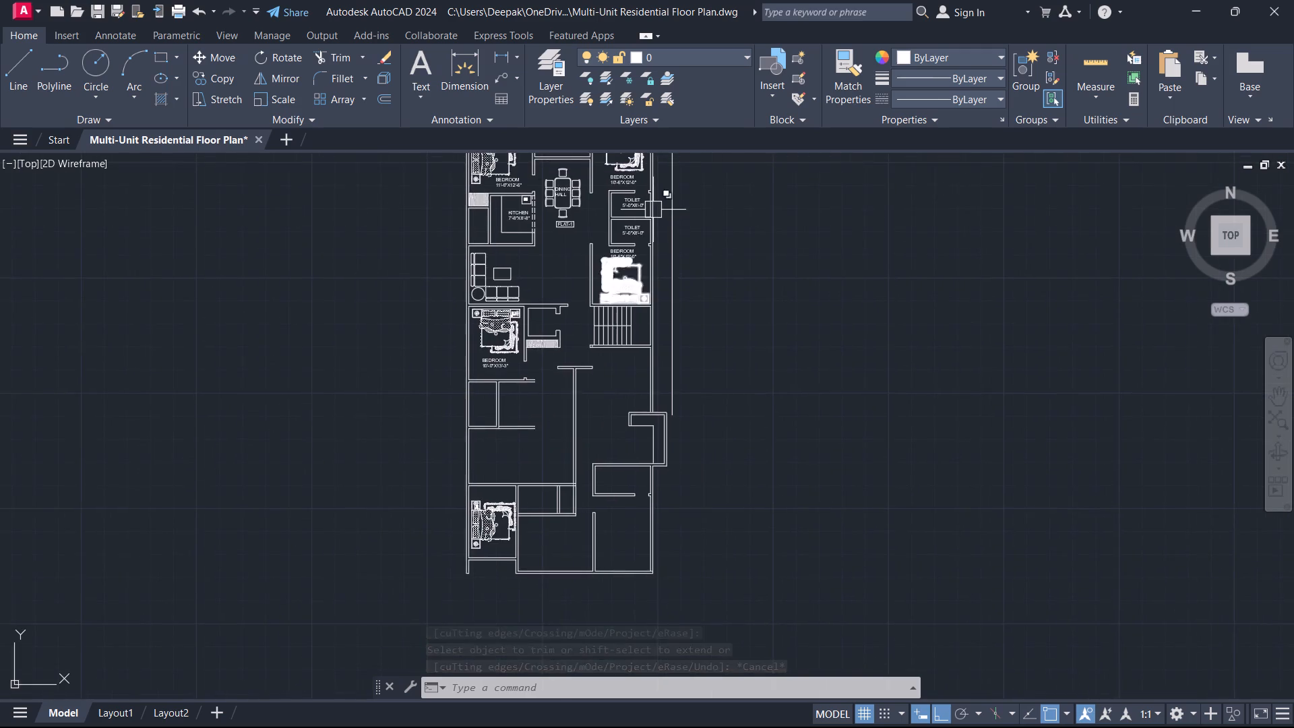
{"action": "scroll", "coordinate": [653, 210], "scroll_direction": "up", "scroll_amount": 1}
{"action": "middle_click_drag", "start_coordinate": [611, 254], "coordinate": [611, 394]}
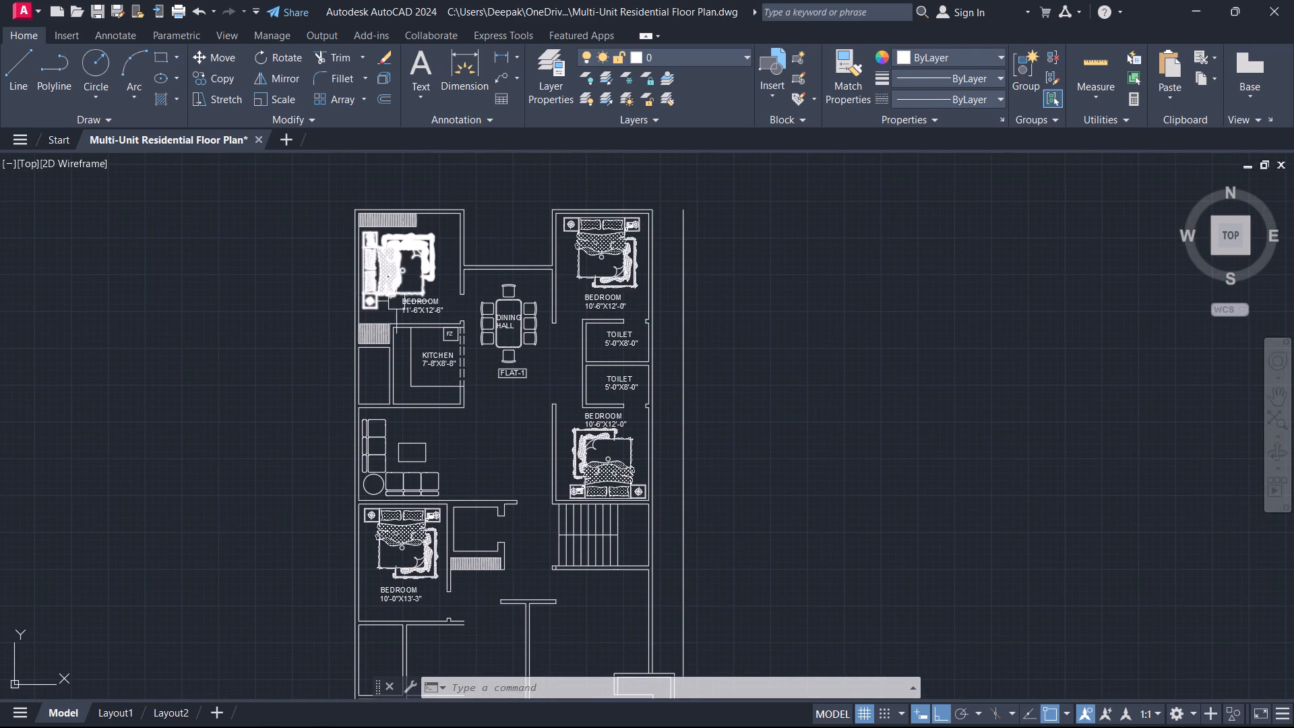
{"action": "scroll", "coordinate": [408, 315], "scroll_direction": "down", "scroll_amount": 2}
{"action": "scroll", "coordinate": [406, 543], "scroll_direction": "up", "scroll_amount": 3}
{"action": "middle_click_drag", "start_coordinate": [404, 549], "coordinate": [405, 526]}
{"action": "left_click", "coordinate": [414, 512]}
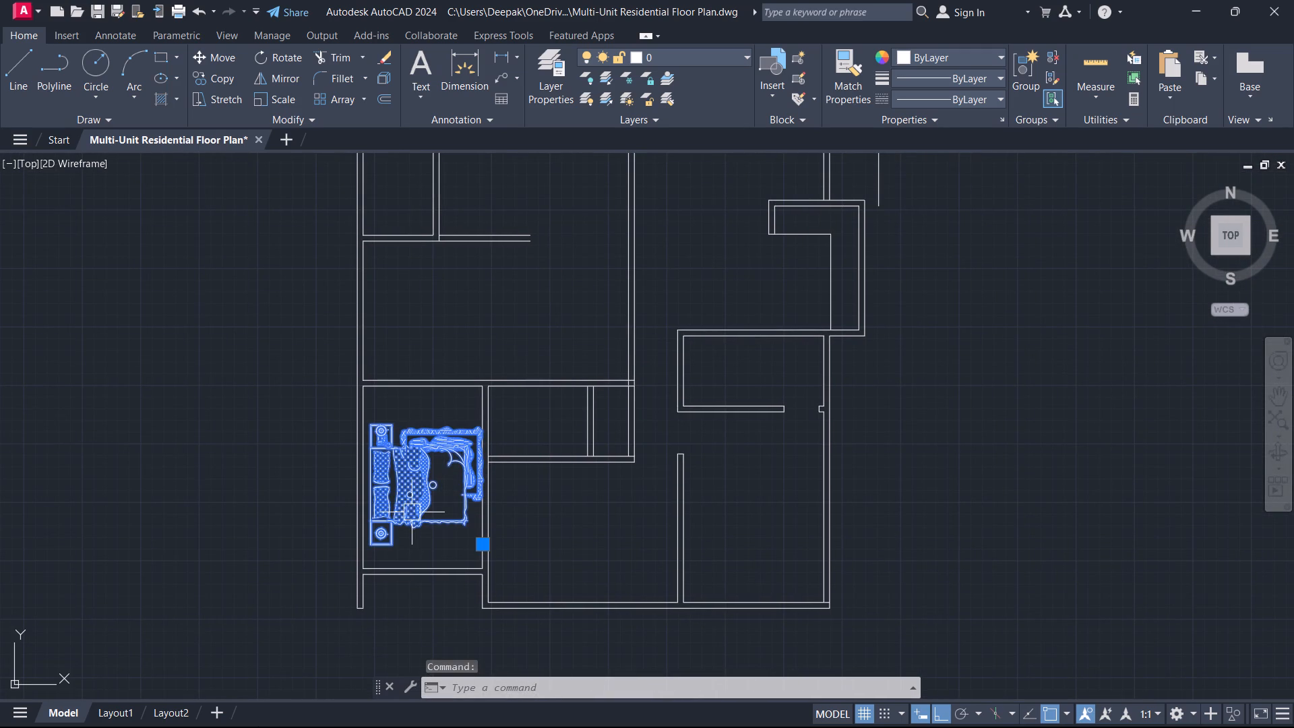
{"action": "type", "text": "CO"}
{"action": "key", "text": "space"}
{"action": "left_click_drag", "start_coordinate": [404, 511], "coordinate": [423, 512]}
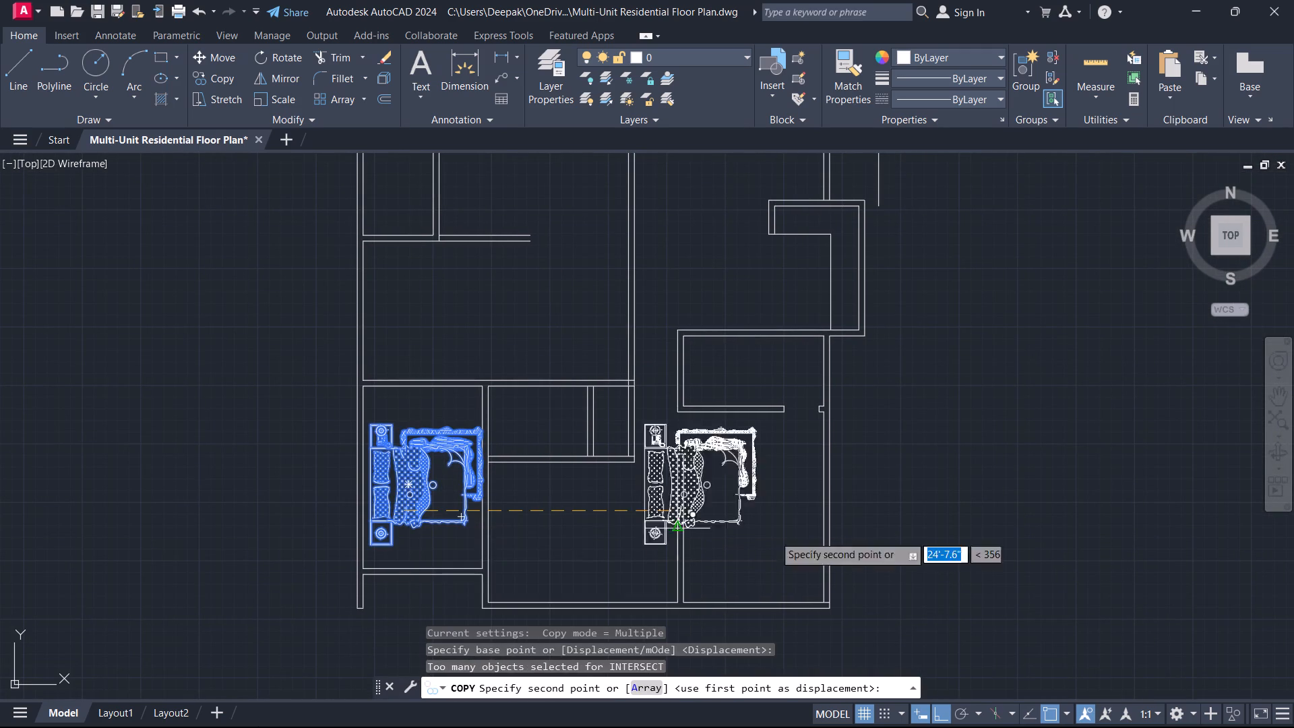
{"action": "left_click", "coordinate": [1008, 487]}
{"action": "key", "text": "Escape"}
Mirror the copied bed set about a vertical line on its west side, erasing the source object.
{"action": "left_click", "coordinate": [1006, 492]}
{"action": "key", "text": "m"}
{"action": "key", "text": "i"}
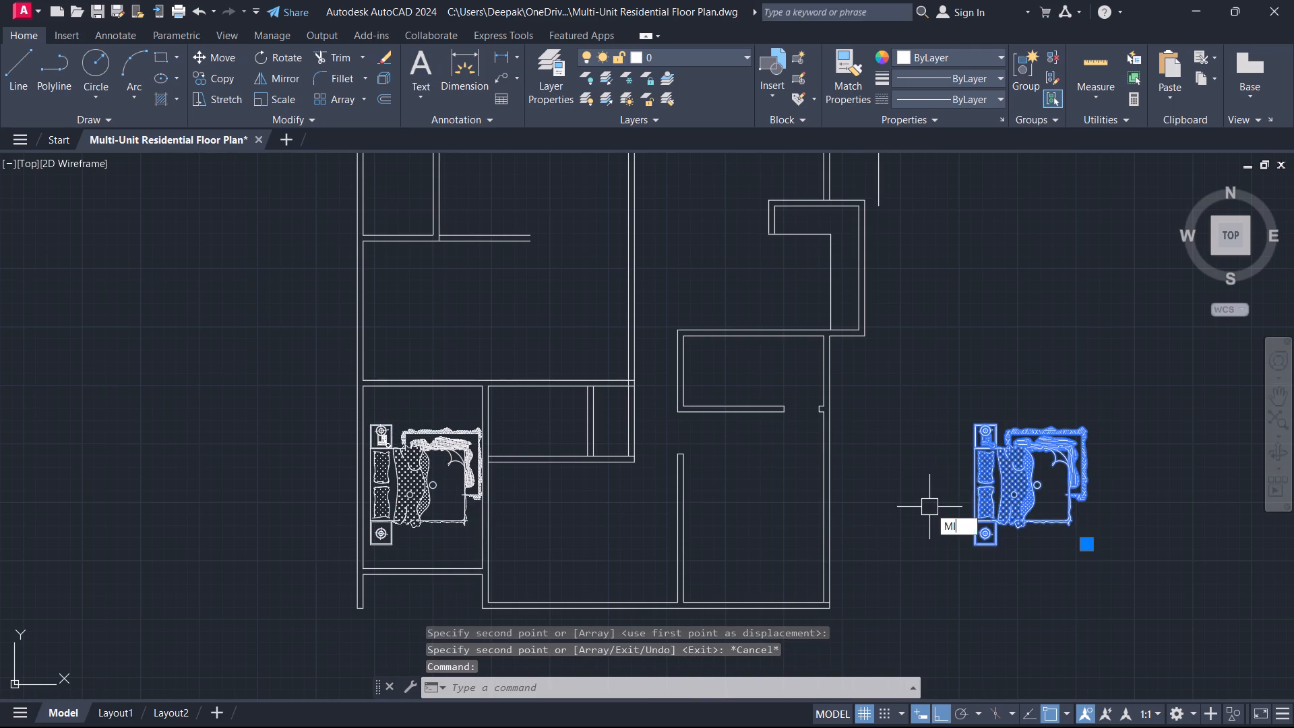
{"action": "key", "text": "space"}
{"action": "left_click", "coordinate": [932, 548]}
{"action": "left_click", "coordinate": [918, 425]}
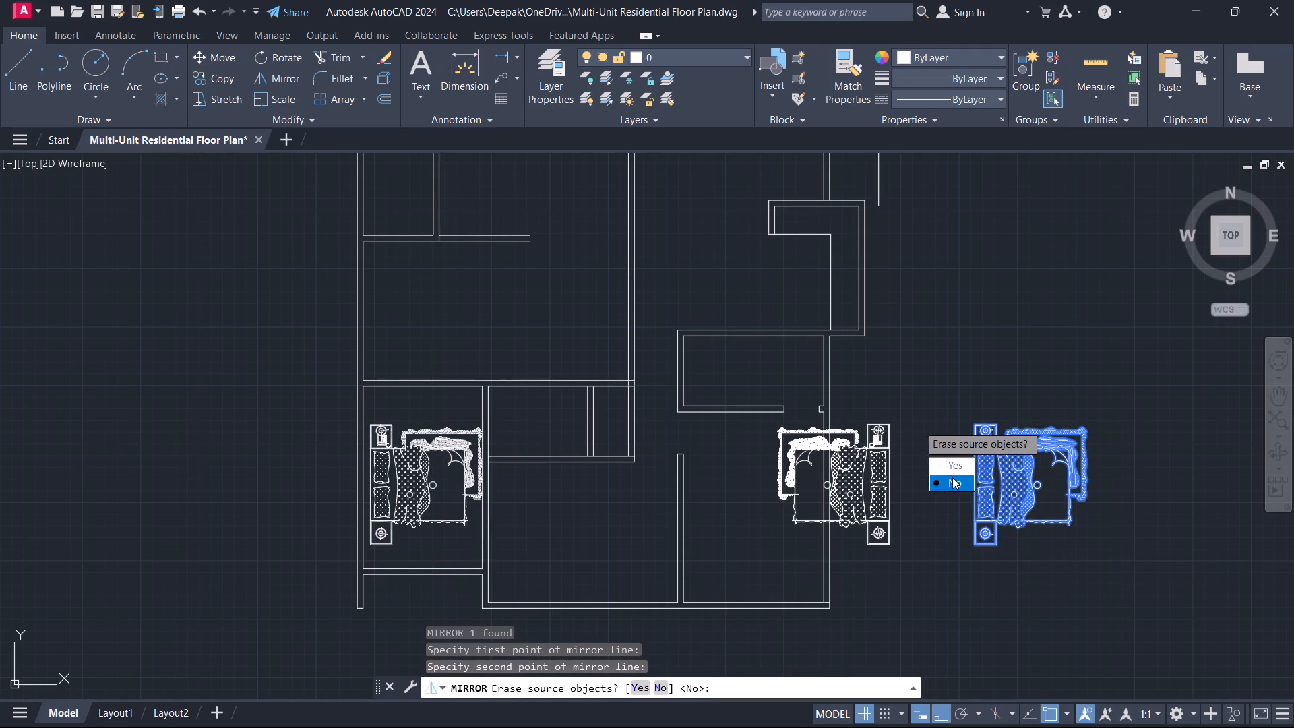
{"action": "left_click_drag", "start_coordinate": [952, 470], "coordinate": [918, 425]}
Move the mirrored bed set into the southeast room, with its headboard near the east wall.
{"action": "left_click", "coordinate": [855, 483]}
{"action": "type", "text": "M"}
{"action": "key", "text": "space"}
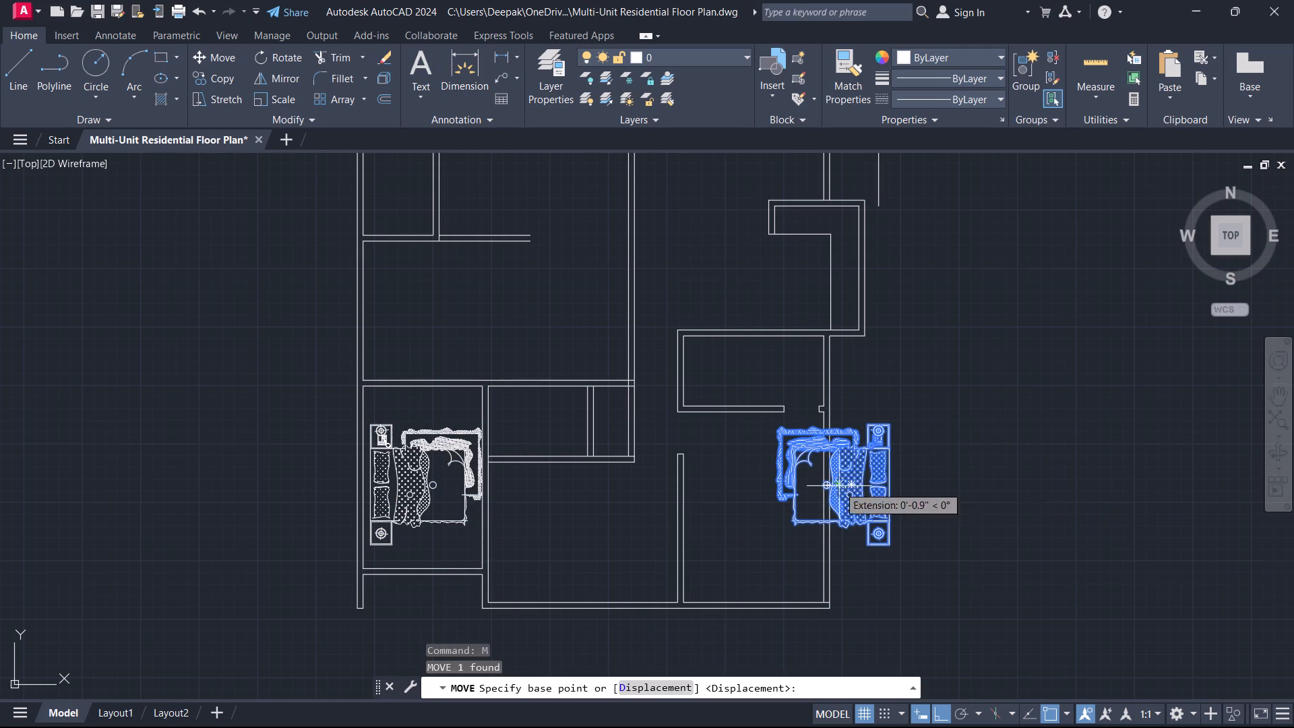
{"action": "left_click", "coordinate": [899, 483]}
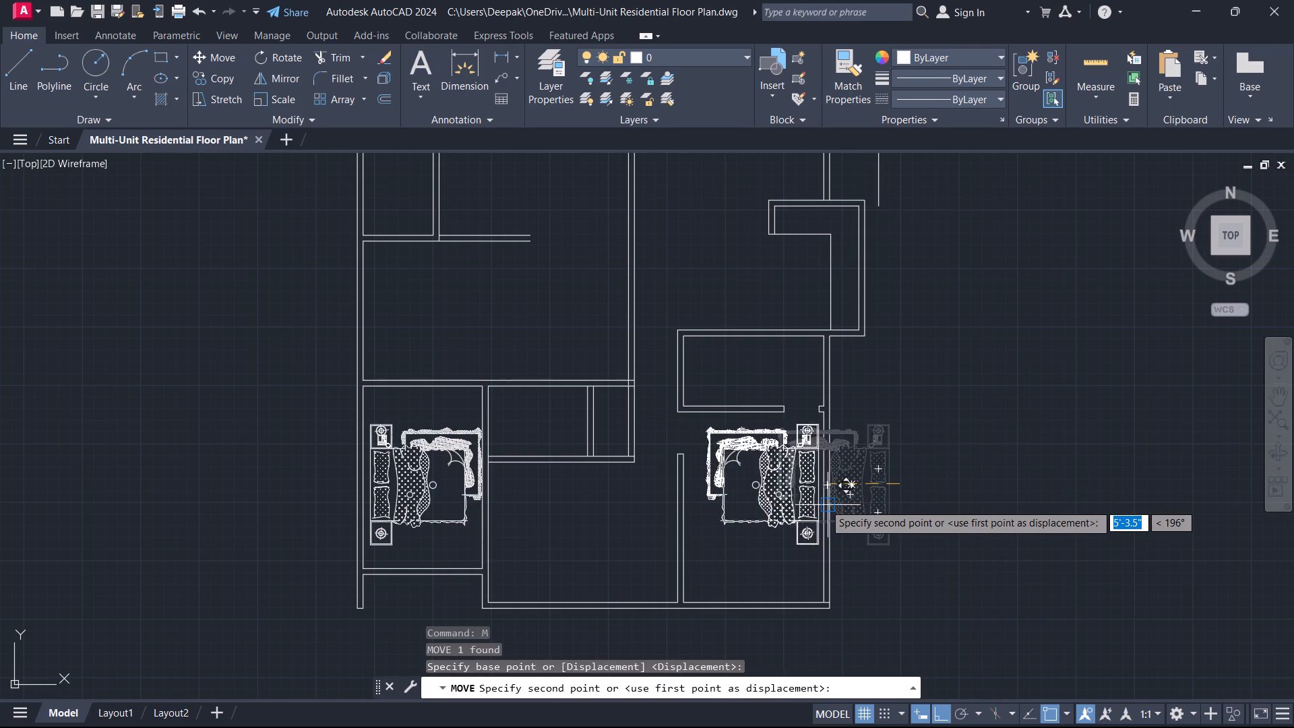
{"action": "scroll", "coordinate": [823, 502], "scroll_direction": "up", "scroll_amount": 3}
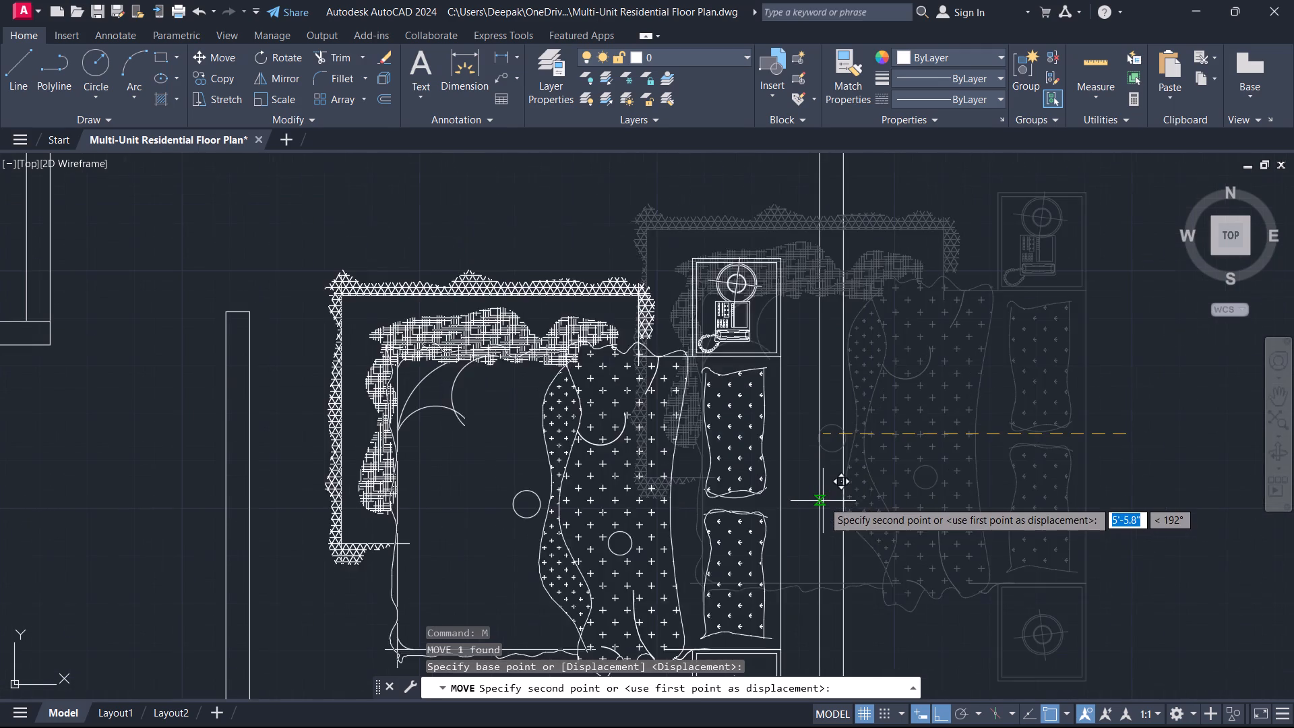
{"action": "left_click", "coordinate": [822, 503]}
{"action": "key", "text": "Escape"}
Trim the inner north and south wall lines across the ends of the partition between the two small central rooms.
{"action": "scroll", "coordinate": [770, 511], "scroll_direction": "down", "scroll_amount": 5}
{"action": "middle_click_drag", "start_coordinate": [754, 512], "coordinate": [850, 489]}
{"action": "scroll", "coordinate": [753, 512], "scroll_direction": "up", "scroll_amount": 2}
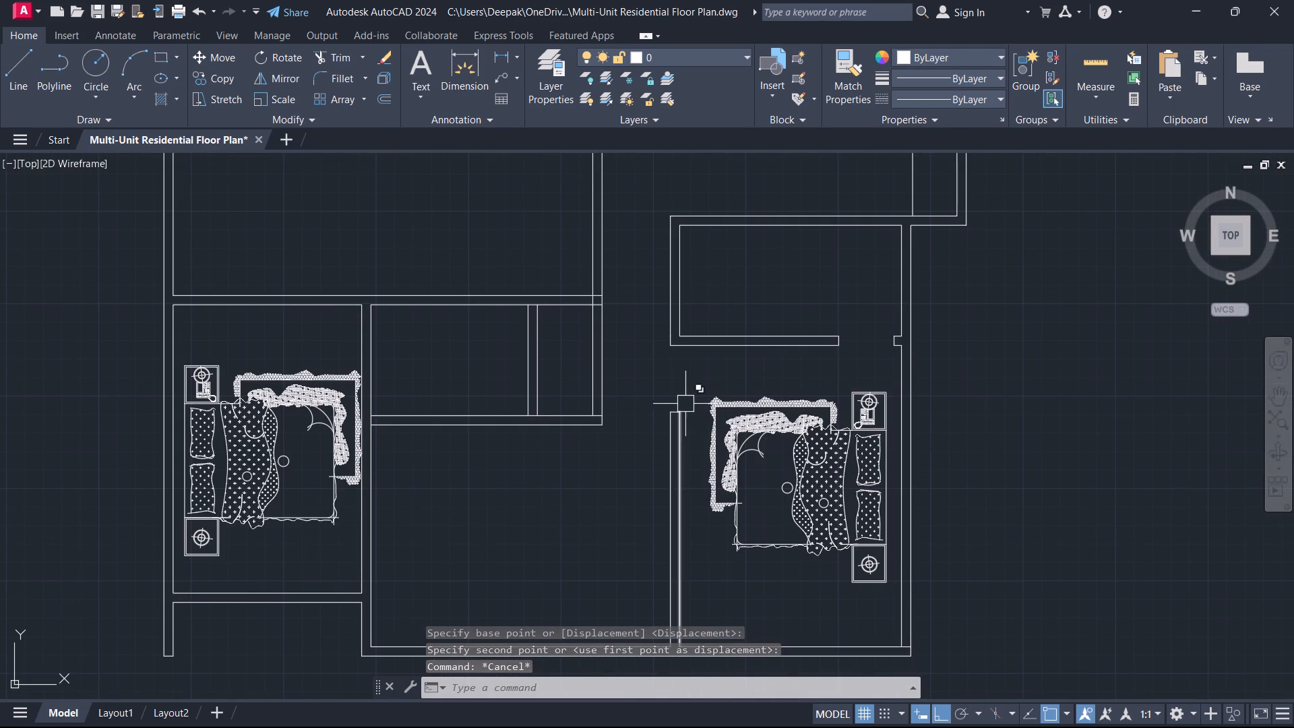
{"action": "scroll", "coordinate": [619, 407], "scroll_direction": "down", "scroll_amount": 1}
{"action": "middle_click_drag", "start_coordinate": [561, 463], "coordinate": [618, 473]}
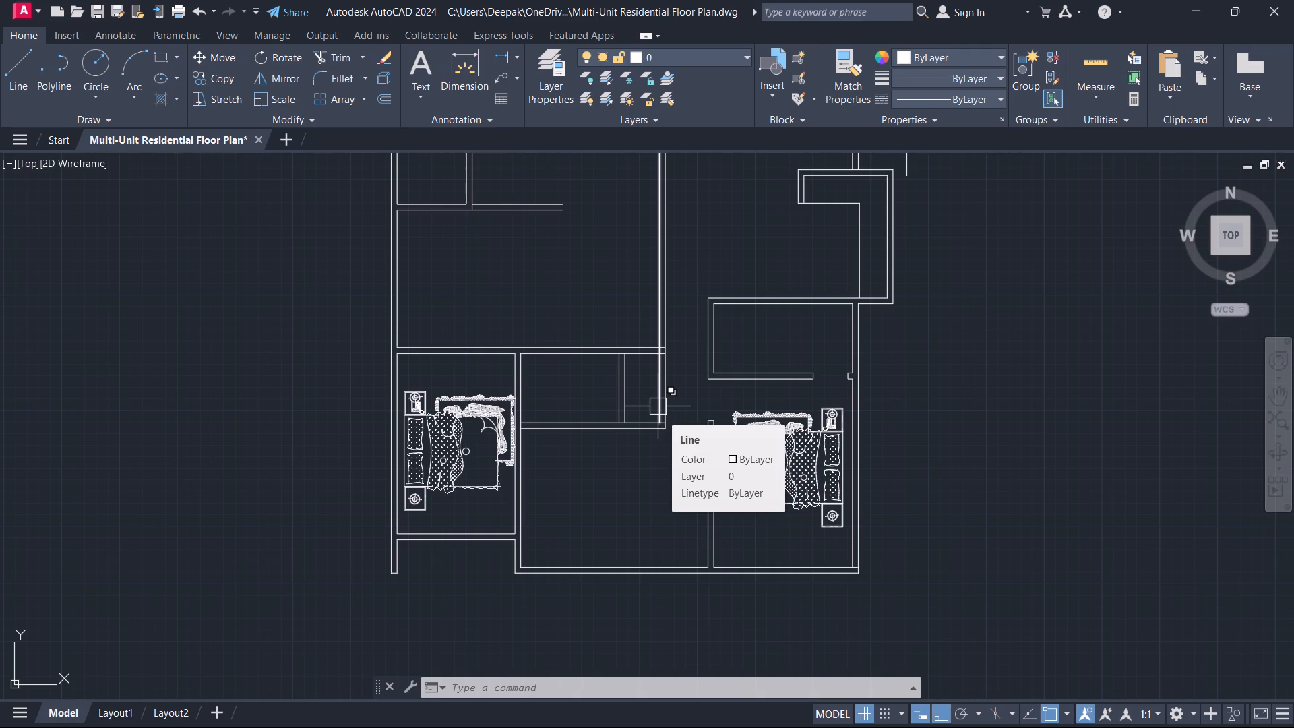
{"action": "scroll", "coordinate": [547, 405], "scroll_direction": "up", "scroll_amount": 2}
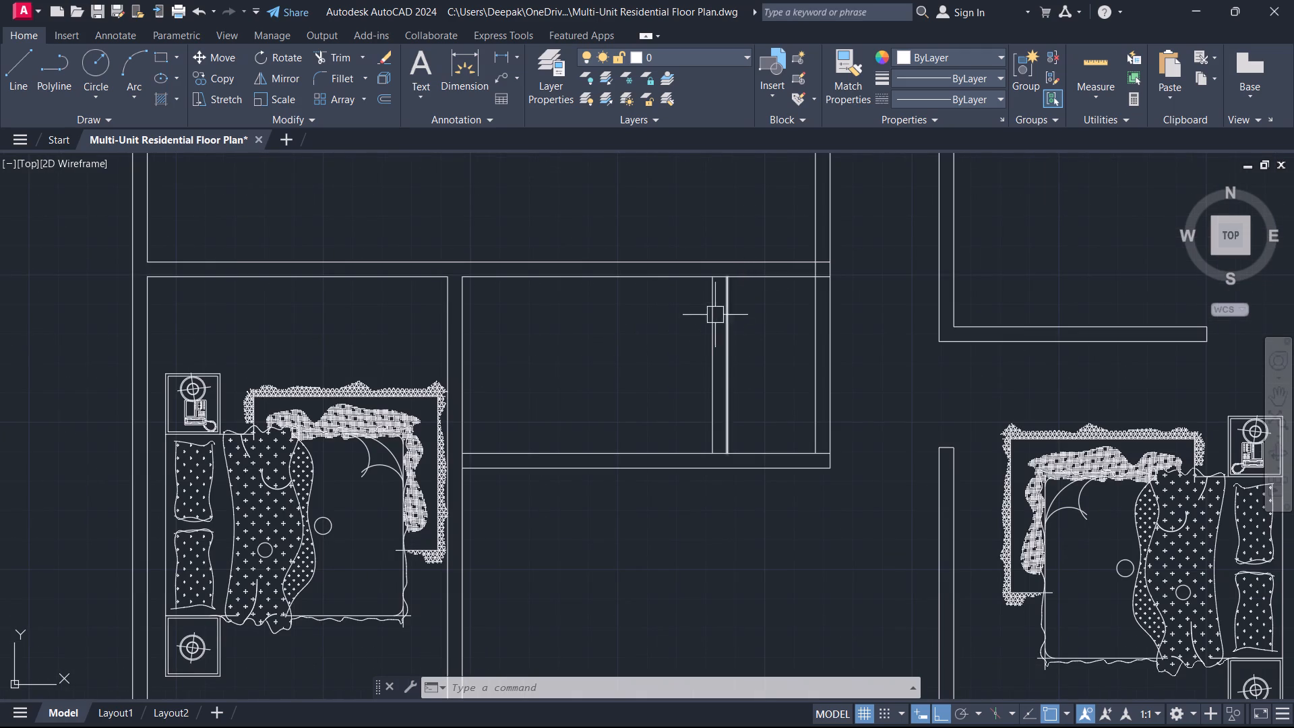
{"action": "key", "text": "t"}
{"action": "key", "text": "r"}
{"action": "key", "text": "space"}
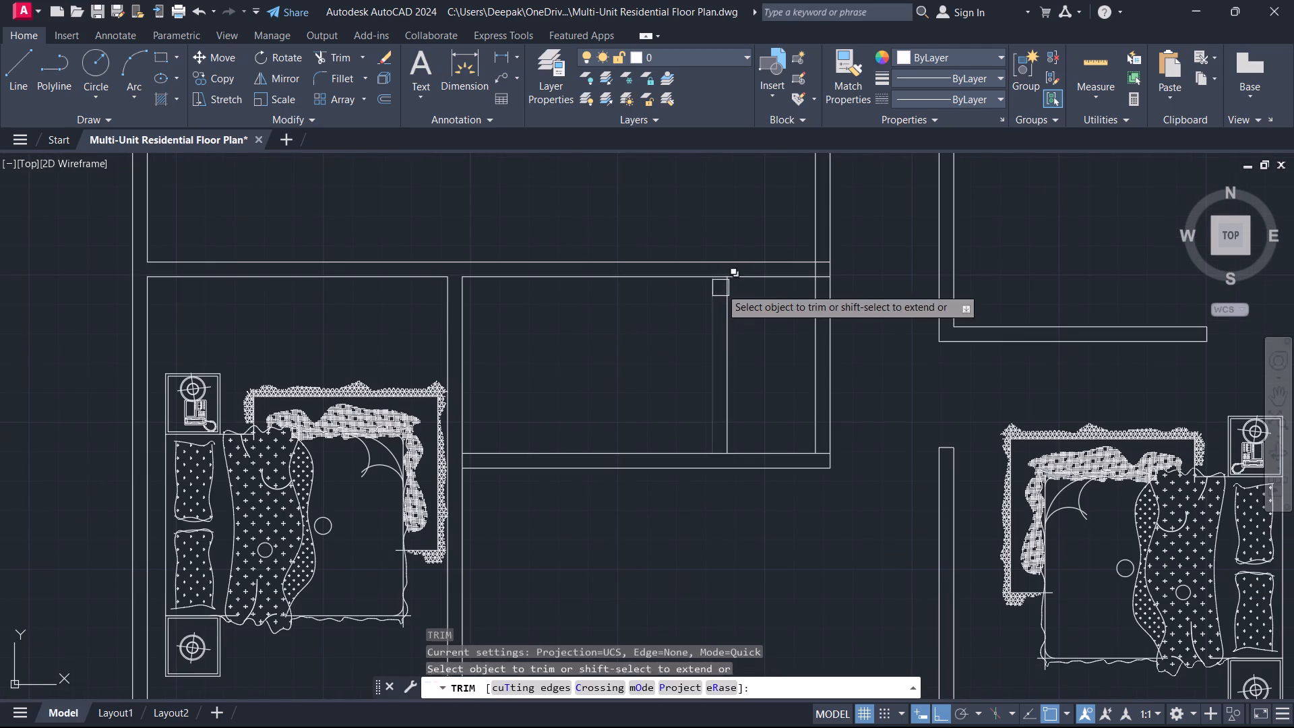
{"action": "scroll", "coordinate": [725, 284], "scroll_direction": "up", "scroll_amount": 3}
{"action": "left_click", "coordinate": [706, 263]}
{"action": "scroll", "coordinate": [702, 346], "scroll_direction": "down", "scroll_amount": 3}
{"action": "middle_click_drag", "start_coordinate": [697, 360], "coordinate": [683, 202]}
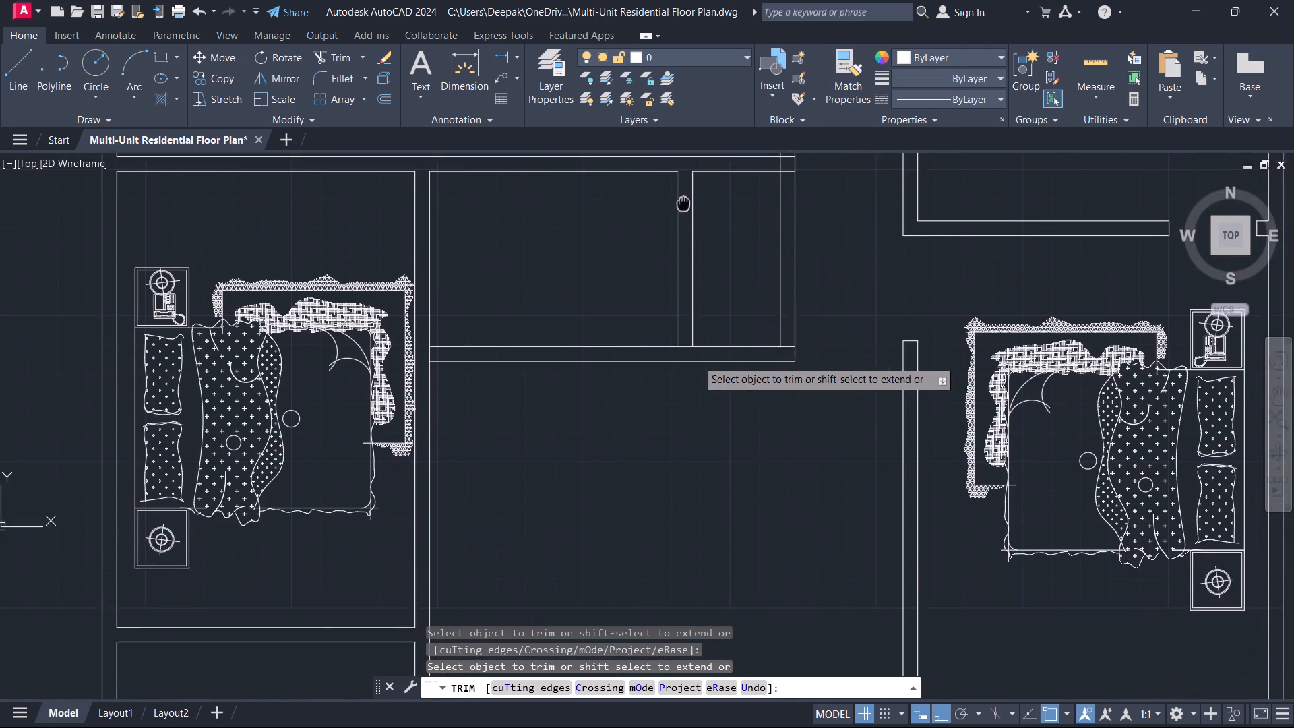
{"action": "middle_click_drag", "start_coordinate": [683, 202], "coordinate": [685, 204]}
{"action": "scroll", "coordinate": [714, 364], "scroll_direction": "up", "scroll_amount": 3}
{"action": "left_click", "coordinate": [646, 315]}
{"action": "key", "text": "Escape"}
Trim the crossing wall lines where the north wall of the small central rooms meets their east wall.
{"action": "scroll", "coordinate": [648, 313], "scroll_direction": "down", "scroll_amount": 4}
{"action": "middle_click_drag", "start_coordinate": [660, 253], "coordinate": [641, 244]}
{"action": "middle_click_drag", "start_coordinate": [567, 242], "coordinate": [565, 245]}
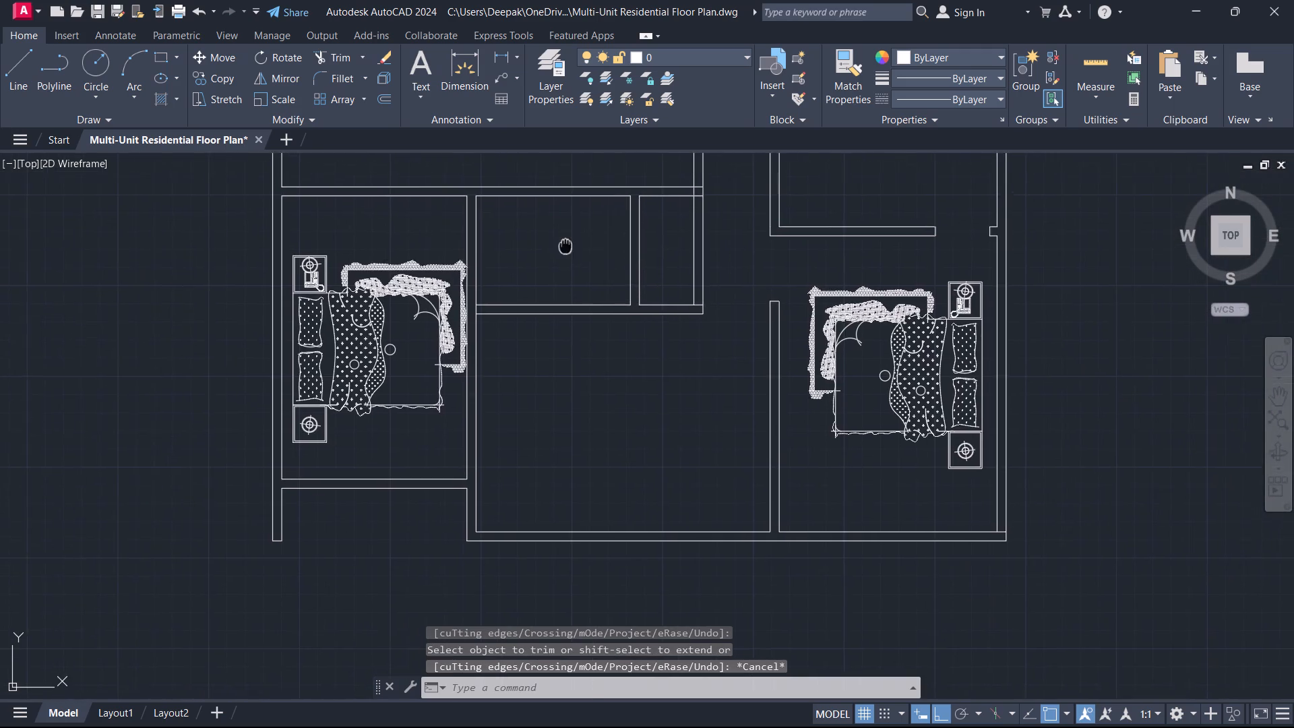
{"action": "middle_click_drag", "start_coordinate": [565, 245], "coordinate": [541, 371]}
{"action": "scroll", "coordinate": [670, 285], "scroll_direction": "up", "scroll_amount": 3}
{"action": "key", "text": "space"}
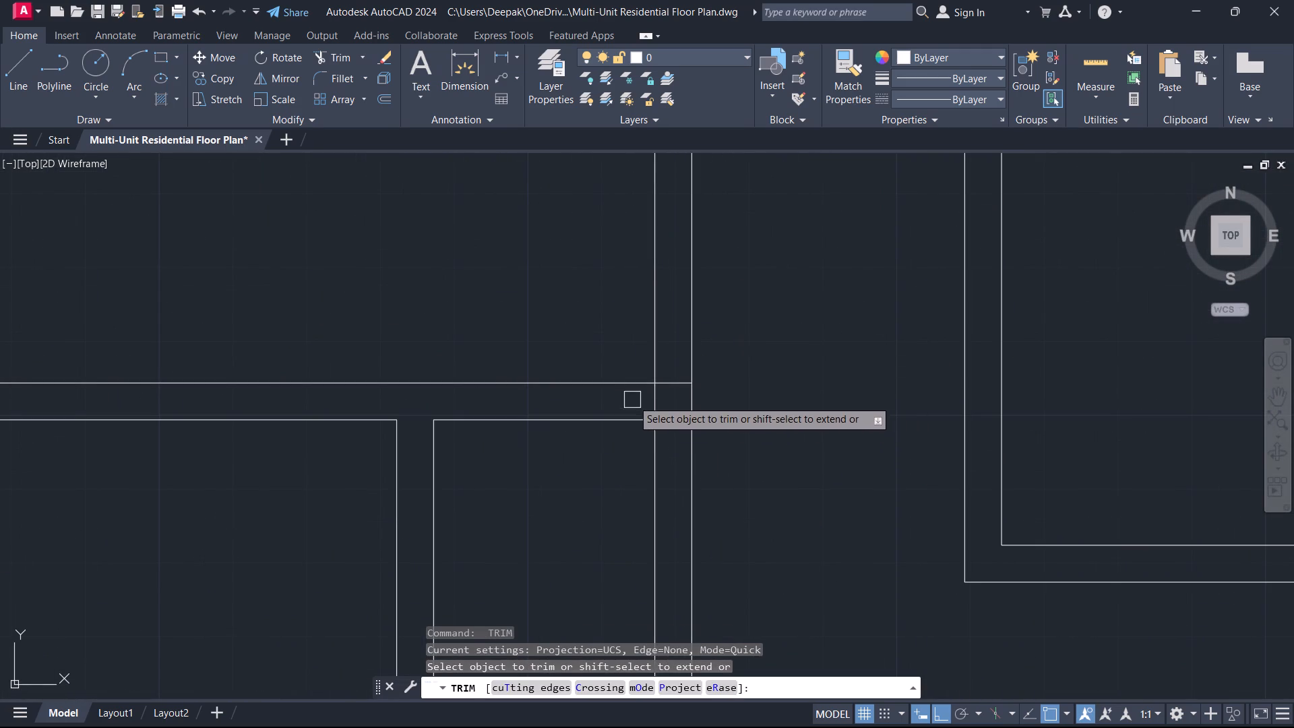
{"action": "left_click_drag", "start_coordinate": [634, 398], "coordinate": [671, 446]}
{"action": "key", "text": "Escape"}
Trim the surplus inner wall line at the southeast corner of the eastern small central room.
{"action": "scroll", "coordinate": [587, 464], "scroll_direction": "up", "scroll_amount": 2}
{"action": "scroll", "coordinate": [583, 472], "scroll_direction": "down", "scroll_amount": 3}
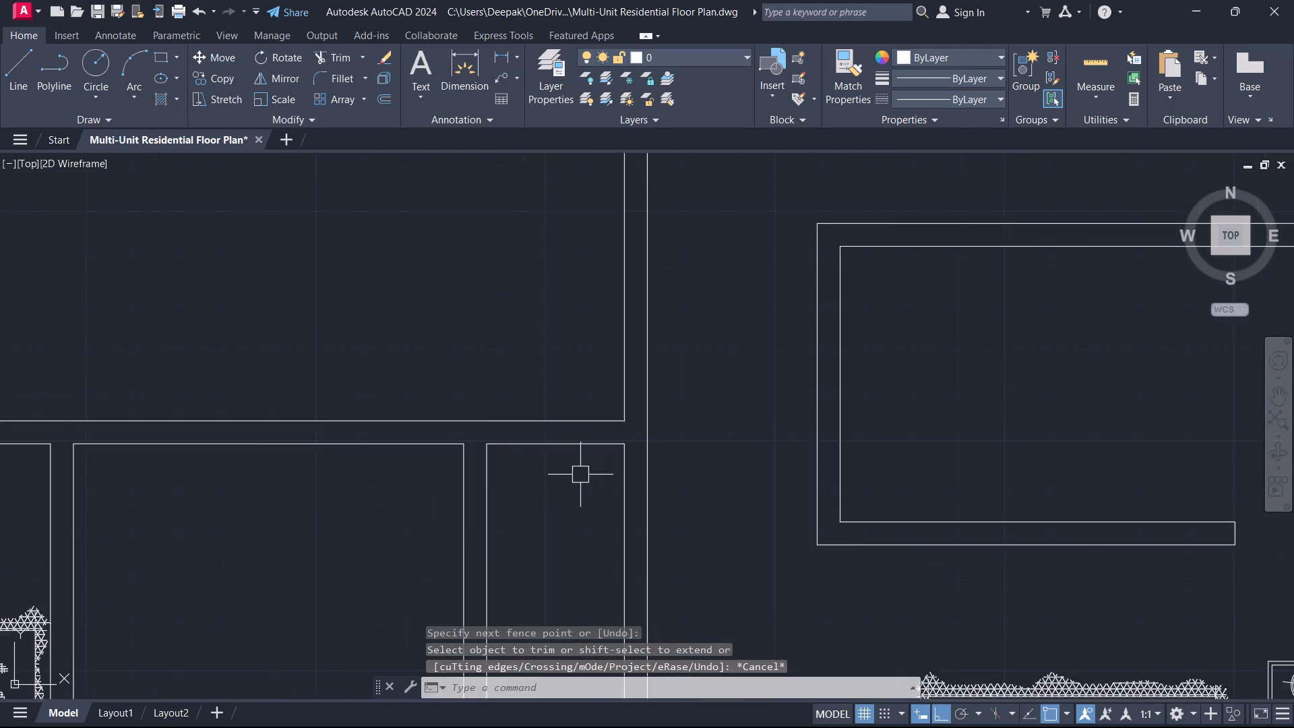
{"action": "middle_click_drag", "start_coordinate": [580, 475], "coordinate": [620, 248]}
{"action": "scroll", "coordinate": [655, 470], "scroll_direction": "up", "scroll_amount": 3}
{"action": "key", "text": "space"}
{"action": "left_click_drag", "start_coordinate": [706, 497], "coordinate": [696, 557]}
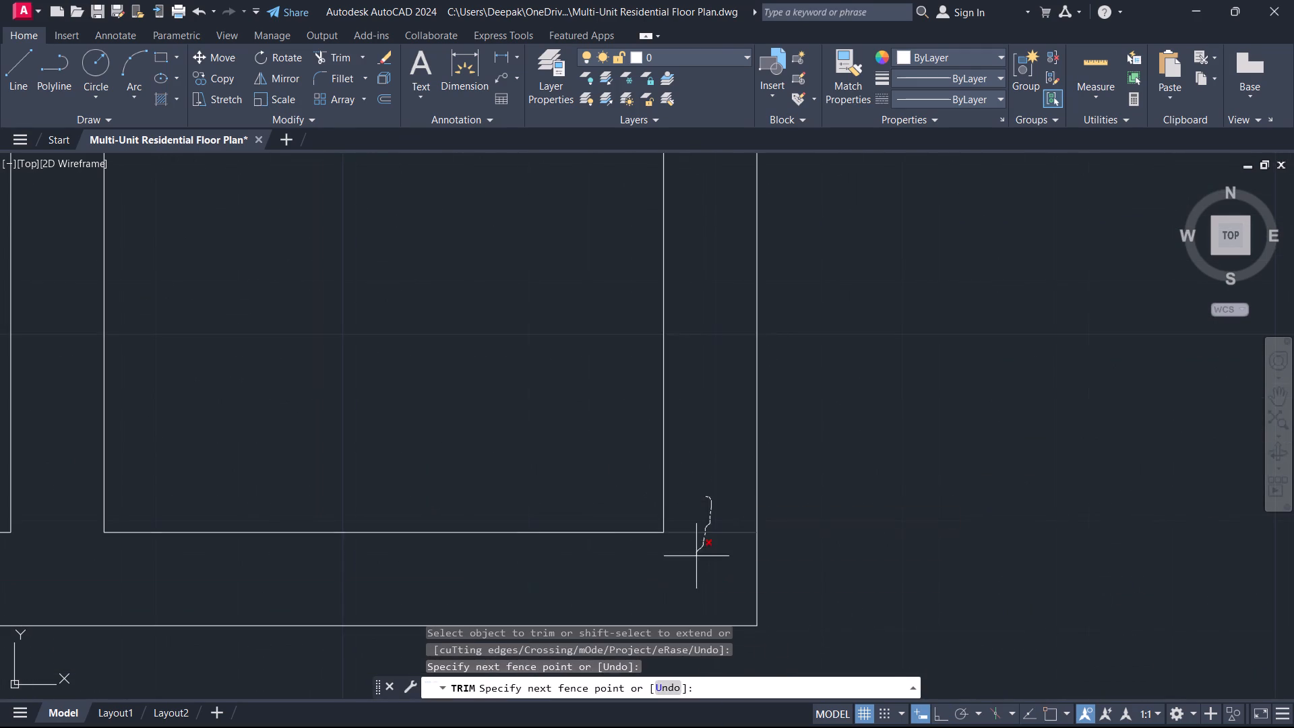
{"action": "left_click_drag", "start_coordinate": [696, 557], "coordinate": [696, 558]}
{"action": "key", "text": "Escape"}
Extend the larger central room's inner south wall line west to the far line of its west wall.
{"action": "scroll", "coordinate": [538, 424], "scroll_direction": "down", "scroll_amount": 8}
{"action": "middle_click_drag", "start_coordinate": [528, 420], "coordinate": [718, 419]}
{"action": "scroll", "coordinate": [531, 388], "scroll_direction": "up", "scroll_amount": 1}
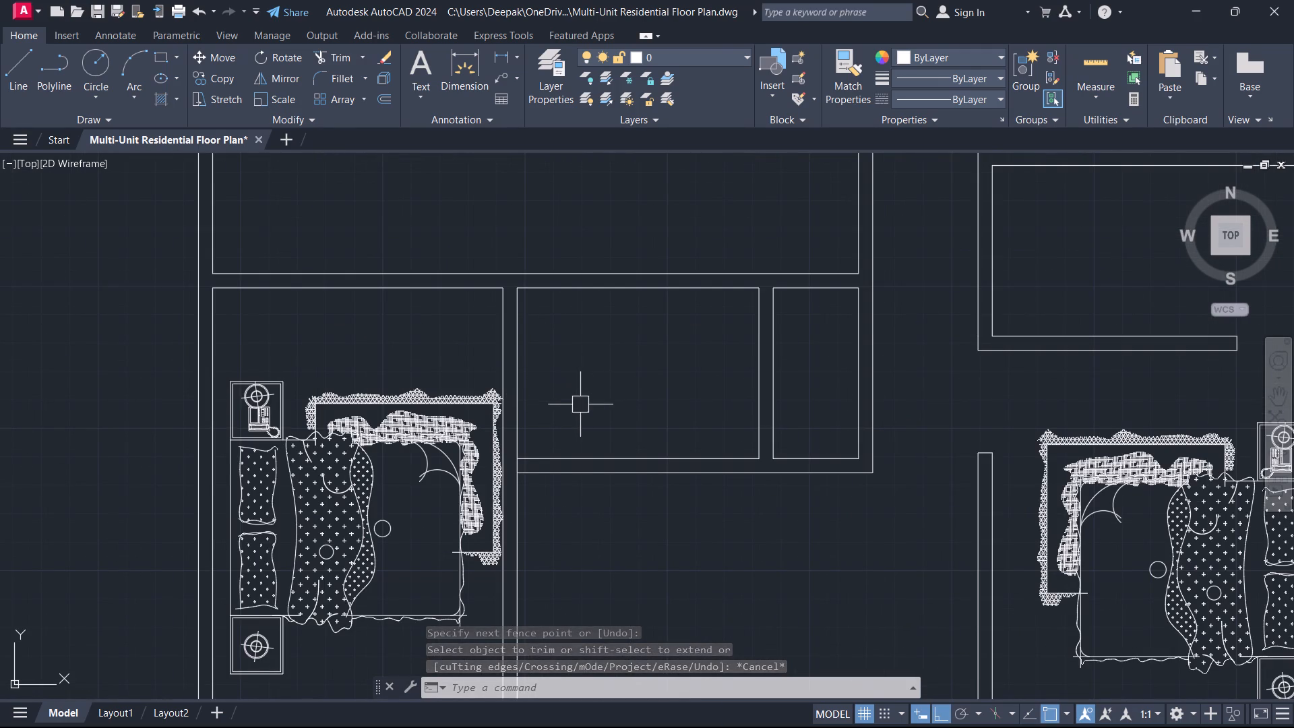
{"action": "scroll", "coordinate": [567, 421], "scroll_direction": "up", "scroll_amount": 1}
{"action": "key", "text": "e"}
{"action": "key", "text": "x"}
{"action": "key", "text": "space"}
{"action": "left_click", "coordinate": [548, 483]}
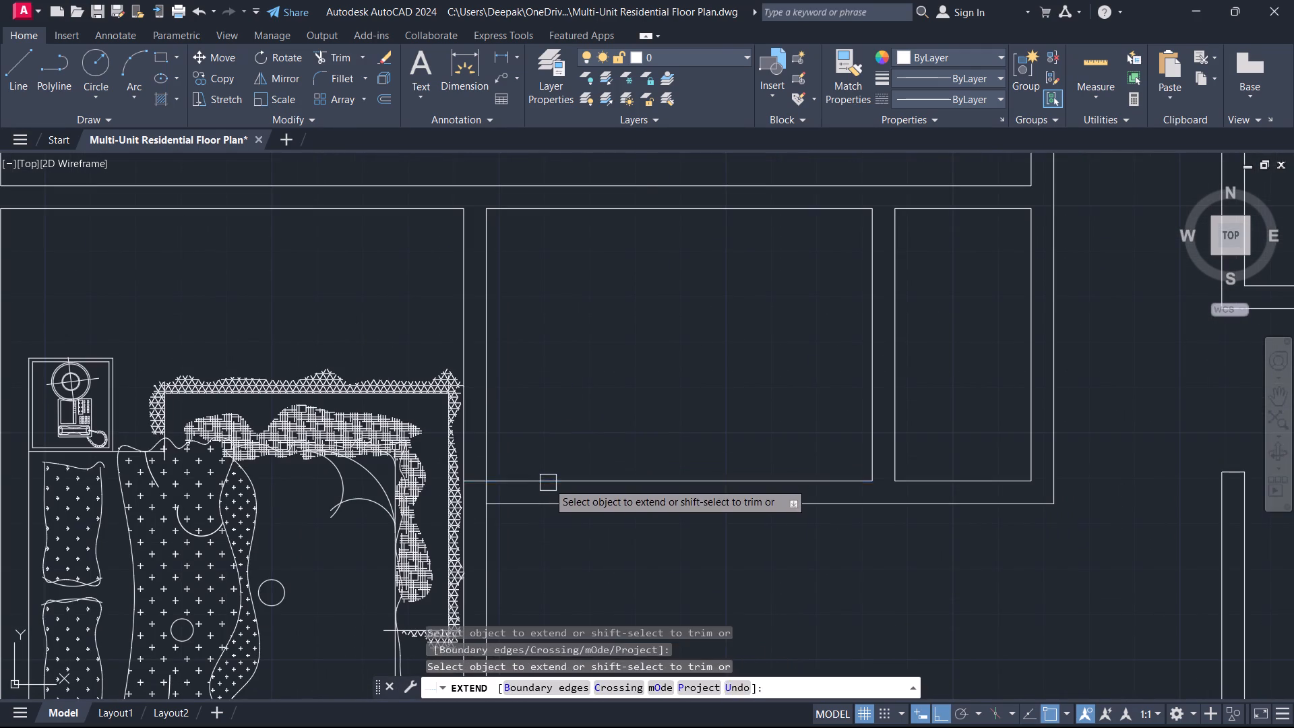
{"action": "key", "text": "Escape"}
Offset the larger central room's inner south wall line 2'6" north into the room.
{"action": "type", "text": "O"}
{"action": "key", "text": "space"}
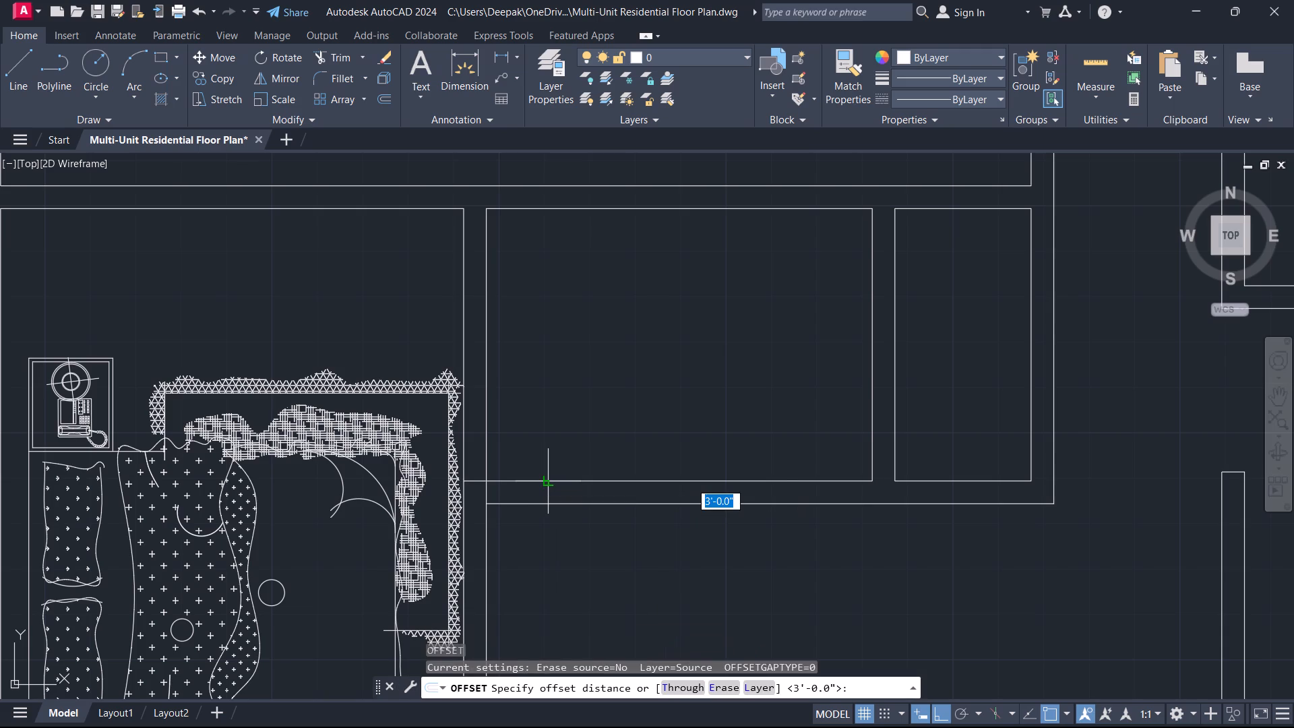
{"action": "type", "text": "2'"}
{"action": "key", "text": "6"}
{"action": "key", "text": "Return"}
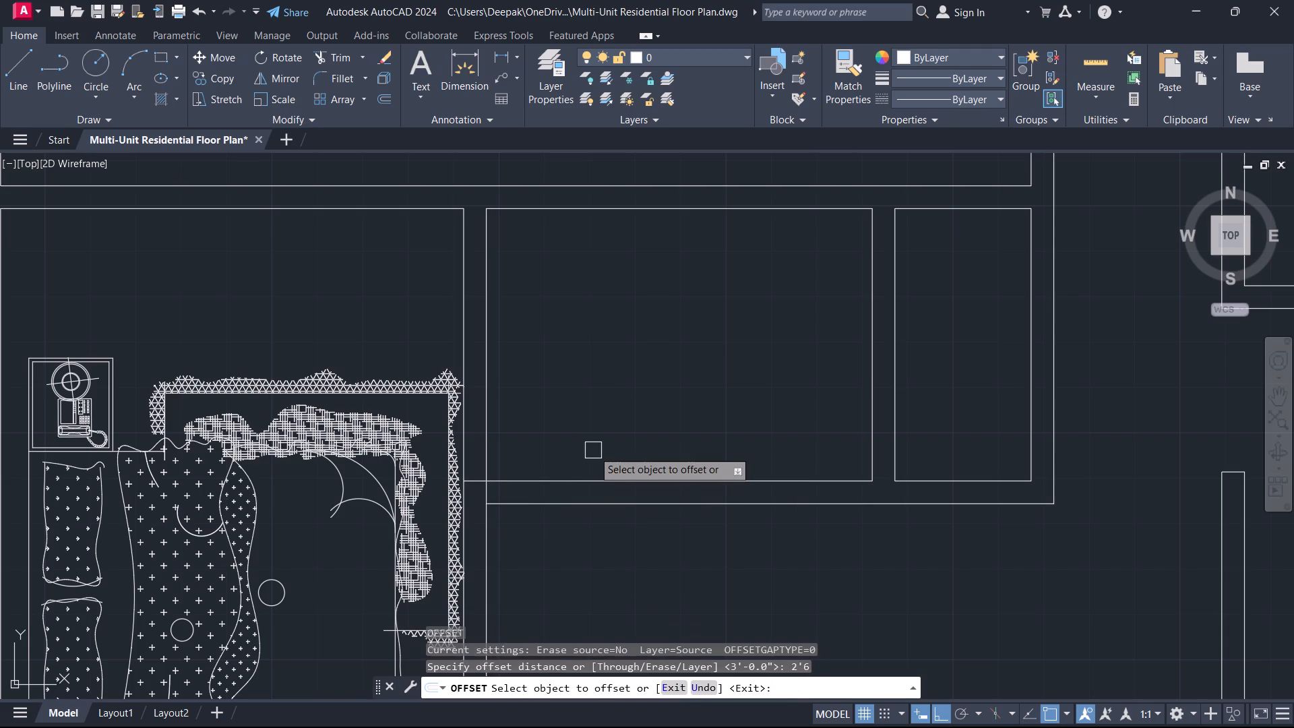
{"action": "left_click", "coordinate": [656, 486]}
{"action": "left_click", "coordinate": [654, 452]}
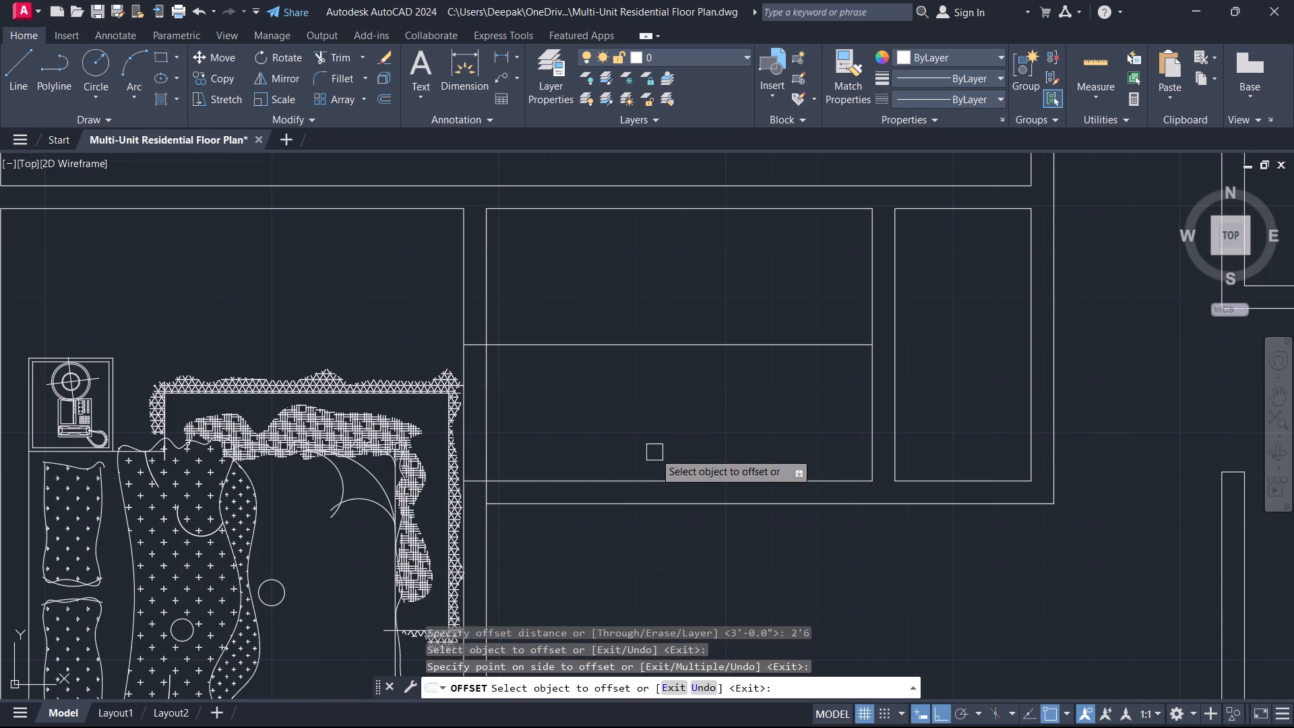
{"action": "key", "text": "Escape"}
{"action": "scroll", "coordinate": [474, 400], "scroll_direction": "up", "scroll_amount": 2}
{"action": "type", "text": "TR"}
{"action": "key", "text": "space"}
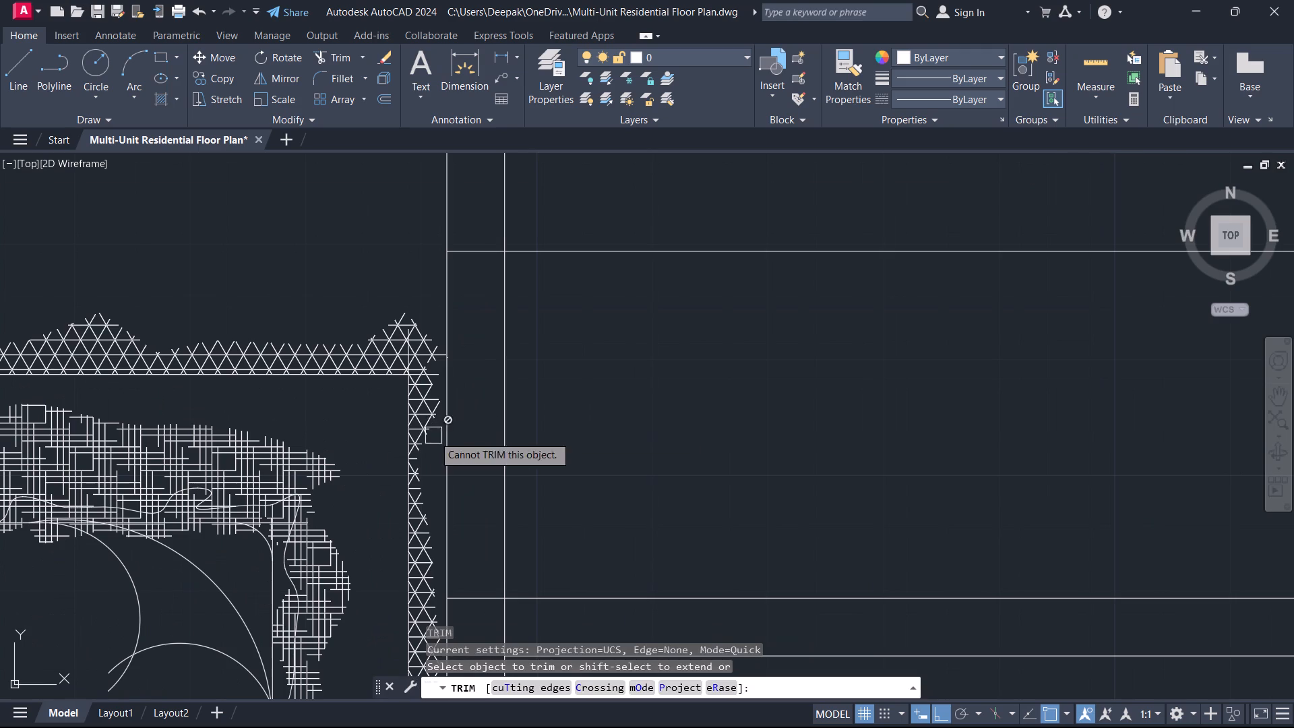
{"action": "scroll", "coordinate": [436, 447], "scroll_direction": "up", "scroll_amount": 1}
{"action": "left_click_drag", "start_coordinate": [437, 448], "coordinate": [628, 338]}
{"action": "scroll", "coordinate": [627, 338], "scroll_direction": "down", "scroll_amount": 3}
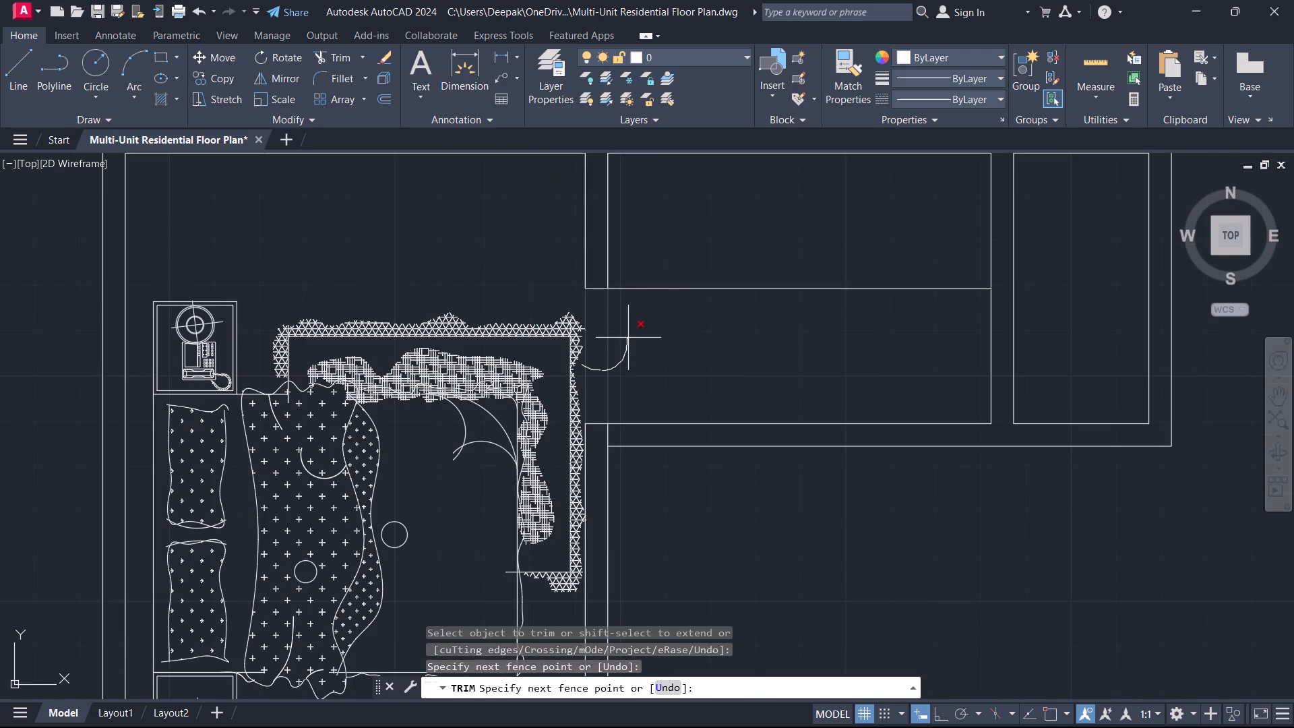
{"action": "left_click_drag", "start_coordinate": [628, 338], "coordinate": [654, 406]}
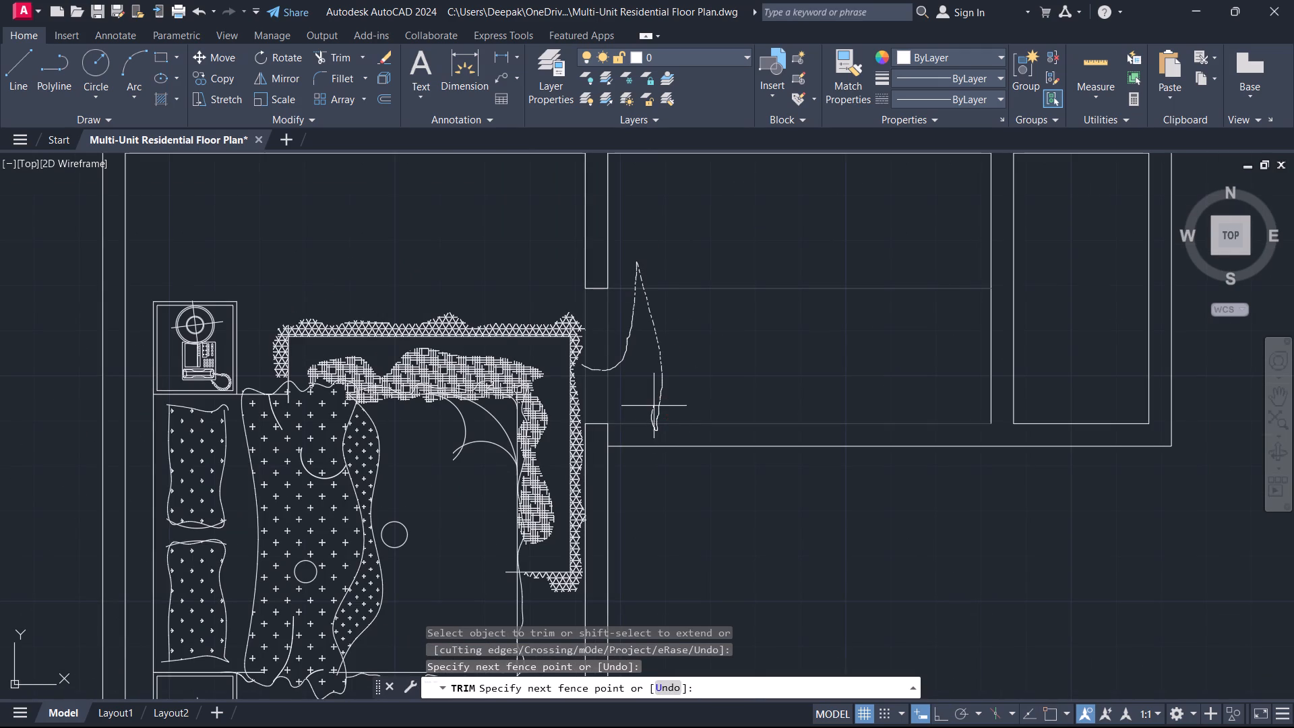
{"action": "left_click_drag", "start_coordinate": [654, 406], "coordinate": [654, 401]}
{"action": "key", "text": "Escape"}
Trim both west wall lines of the larger central room between the offset line and south wall, and remove the leftover offset line.
{"action": "key", "text": "space"}
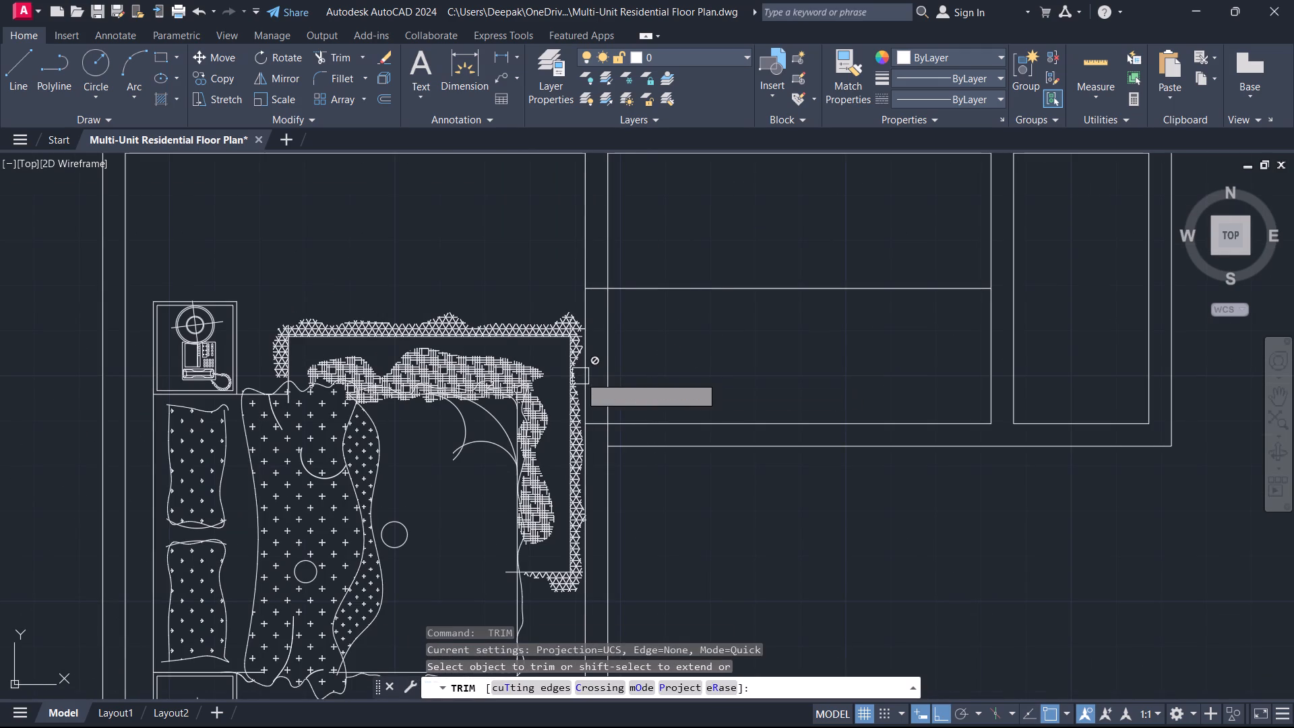
{"action": "left_click_drag", "start_coordinate": [580, 376], "coordinate": [607, 376]}
{"action": "key", "text": "Escape"}
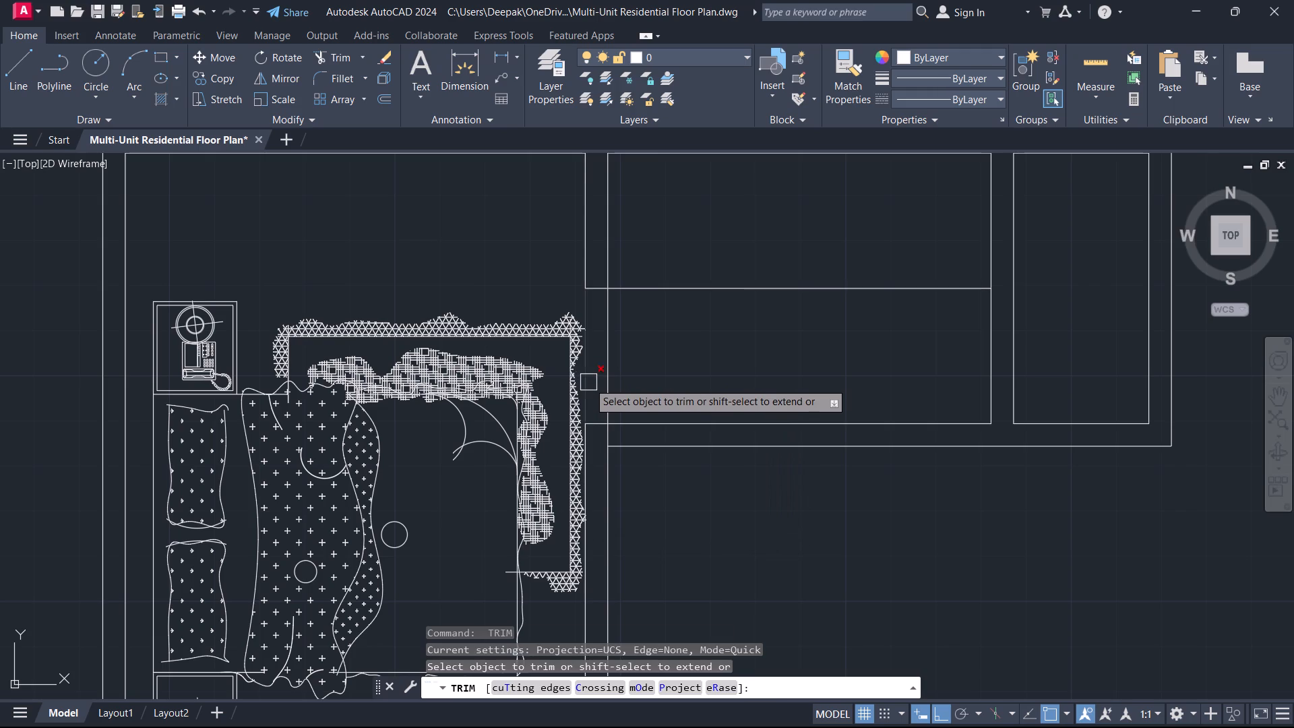
{"action": "left_click", "coordinate": [588, 382]}
{"action": "left_click_drag", "start_coordinate": [604, 377], "coordinate": [618, 373]}
{"action": "left_click", "coordinate": [695, 266]}
{"action": "left_click_drag", "start_coordinate": [675, 307], "coordinate": [675, 314]}
{"action": "key", "text": "Escape"}
Trim the surplus vertical wall line crossing the south wall at the larger central room's southwest corner.
{"action": "scroll", "coordinate": [655, 321], "scroll_direction": "down", "scroll_amount": 3}
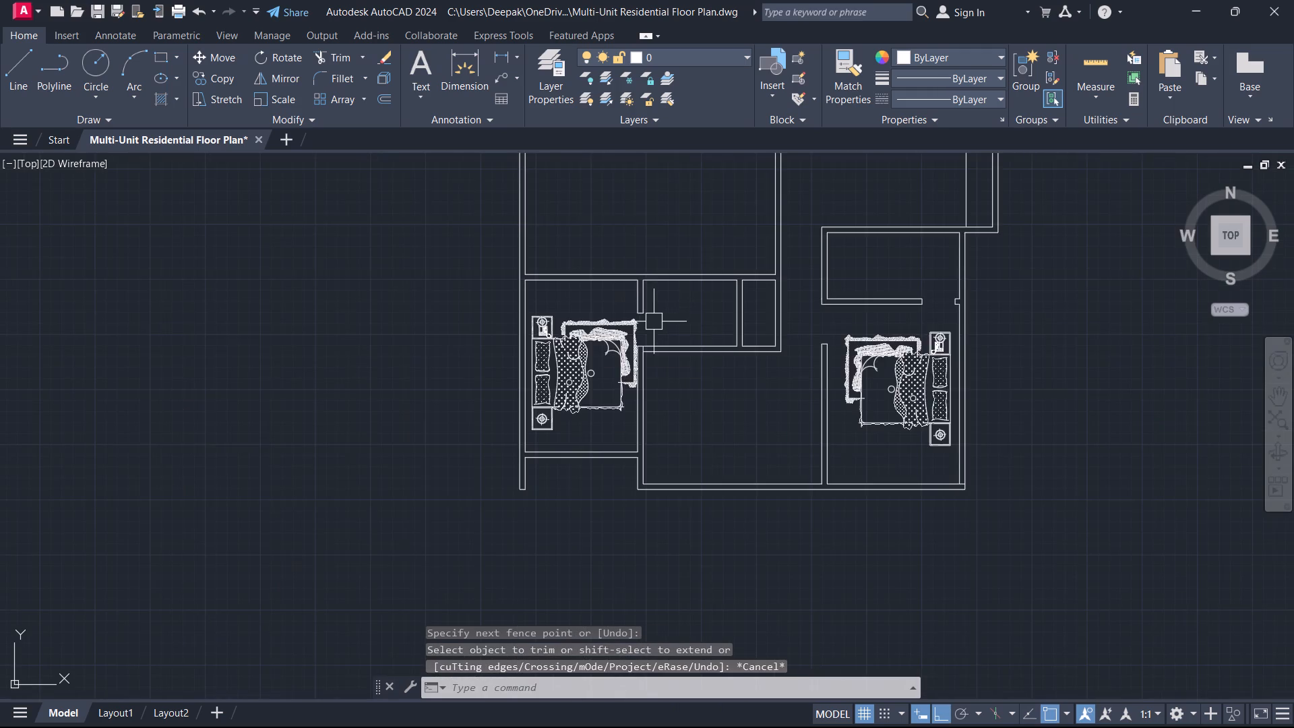
{"action": "scroll", "coordinate": [652, 344], "scroll_direction": "up", "scroll_amount": 4}
{"action": "key", "text": "t"}
{"action": "key", "text": "r"}
{"action": "key", "text": "space"}
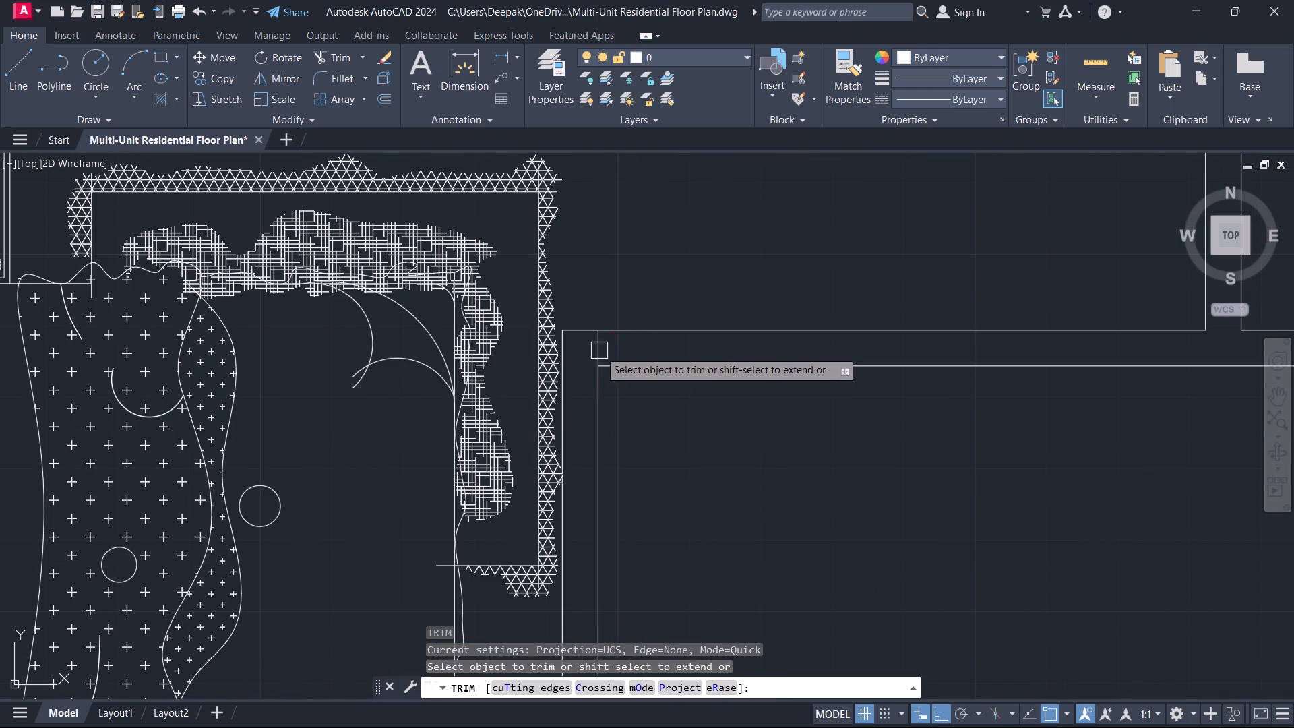
{"action": "left_click", "coordinate": [600, 350]}
{"action": "key", "text": "Escape"}
Copy the bed set from the Flat-1 bedroom above the staircase into the middle southern room, headboard against its south wall.
{"action": "scroll", "coordinate": [654, 374], "scroll_direction": "down", "scroll_amount": 3}
{"action": "scroll", "coordinate": [657, 384], "scroll_direction": "up", "scroll_amount": 1}
{"action": "scroll", "coordinate": [657, 385], "scroll_direction": "down", "scroll_amount": 1}
{"action": "scroll", "coordinate": [698, 432], "scroll_direction": "down", "scroll_amount": 2}
{"action": "scroll", "coordinate": [868, 435], "scroll_direction": "up", "scroll_amount": 2}
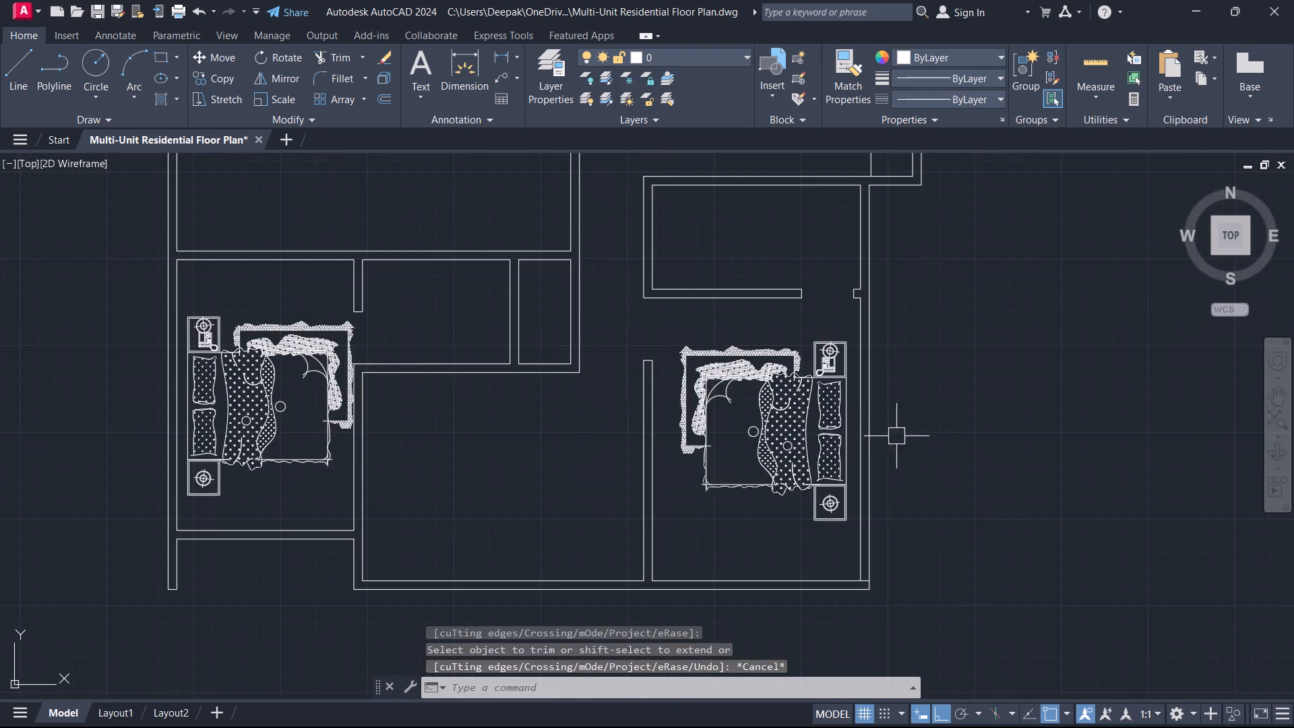
{"action": "scroll", "coordinate": [730, 445], "scroll_direction": "down", "scroll_amount": 4}
{"action": "middle_click_drag", "start_coordinate": [710, 264], "coordinate": [685, 416]}
{"action": "scroll", "coordinate": [685, 417], "scroll_direction": "up", "scroll_amount": 2}
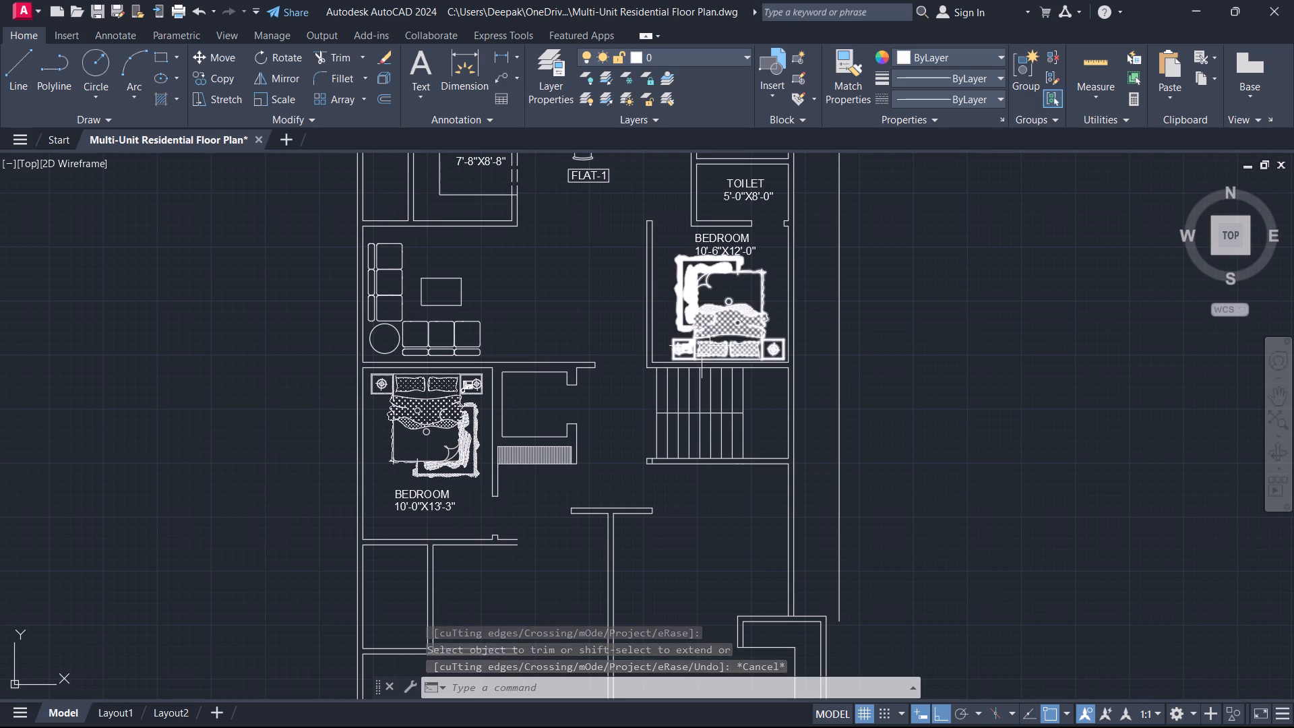
{"action": "left_click", "coordinate": [702, 346]}
{"action": "key", "text": "c"}
{"action": "type", "text": "O"}
{"action": "key", "text": "space"}
{"action": "scroll", "coordinate": [720, 367], "scroll_direction": "up", "scroll_amount": 3}
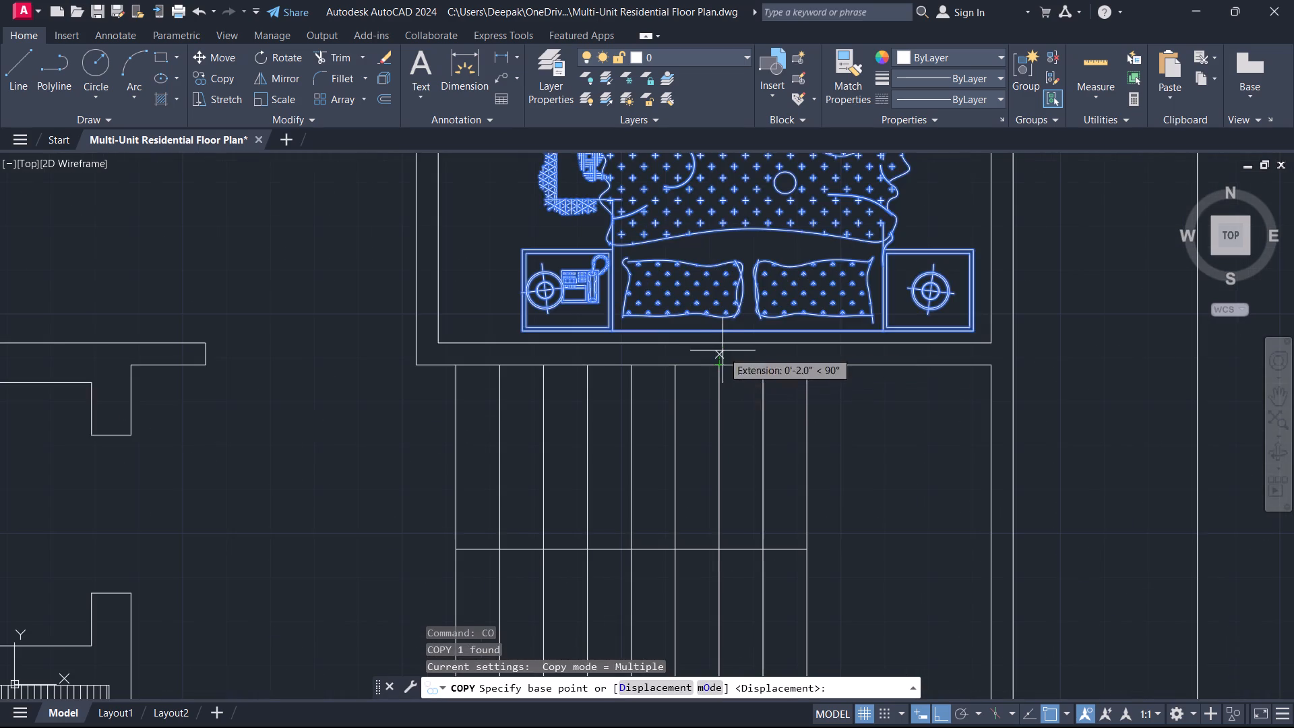
{"action": "left_click", "coordinate": [727, 340]}
{"action": "scroll", "coordinate": [694, 403], "scroll_direction": "down", "scroll_amount": 2}
{"action": "scroll", "coordinate": [689, 406], "scroll_direction": "up", "scroll_amount": 1}
{"action": "scroll", "coordinate": [689, 406], "scroll_direction": "down", "scroll_amount": 2}
{"action": "middle_click_drag", "start_coordinate": [681, 483], "coordinate": [727, 167]}
{"action": "middle_click_drag", "start_coordinate": [638, 528], "coordinate": [636, 202]}
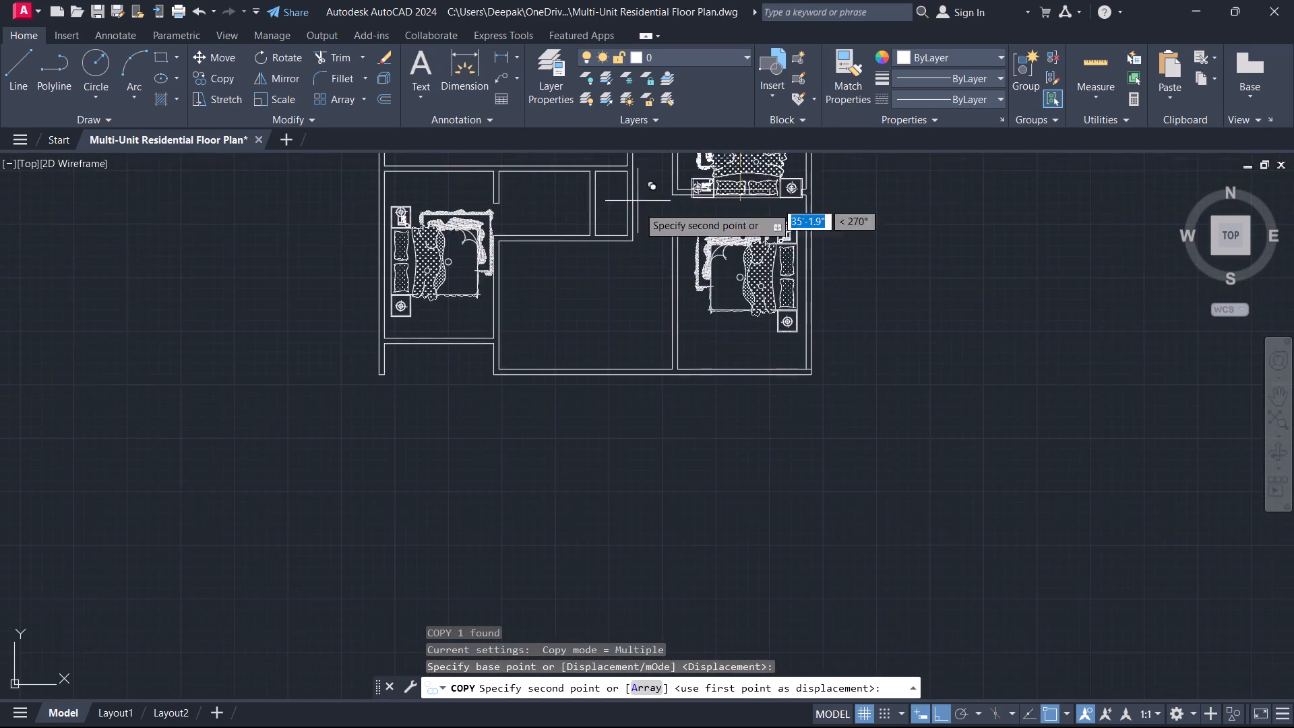
{"action": "scroll", "coordinate": [594, 328], "scroll_direction": "up", "scroll_amount": 2}
{"action": "left_click", "coordinate": [575, 420]}
{"action": "key", "text": "Escape"}
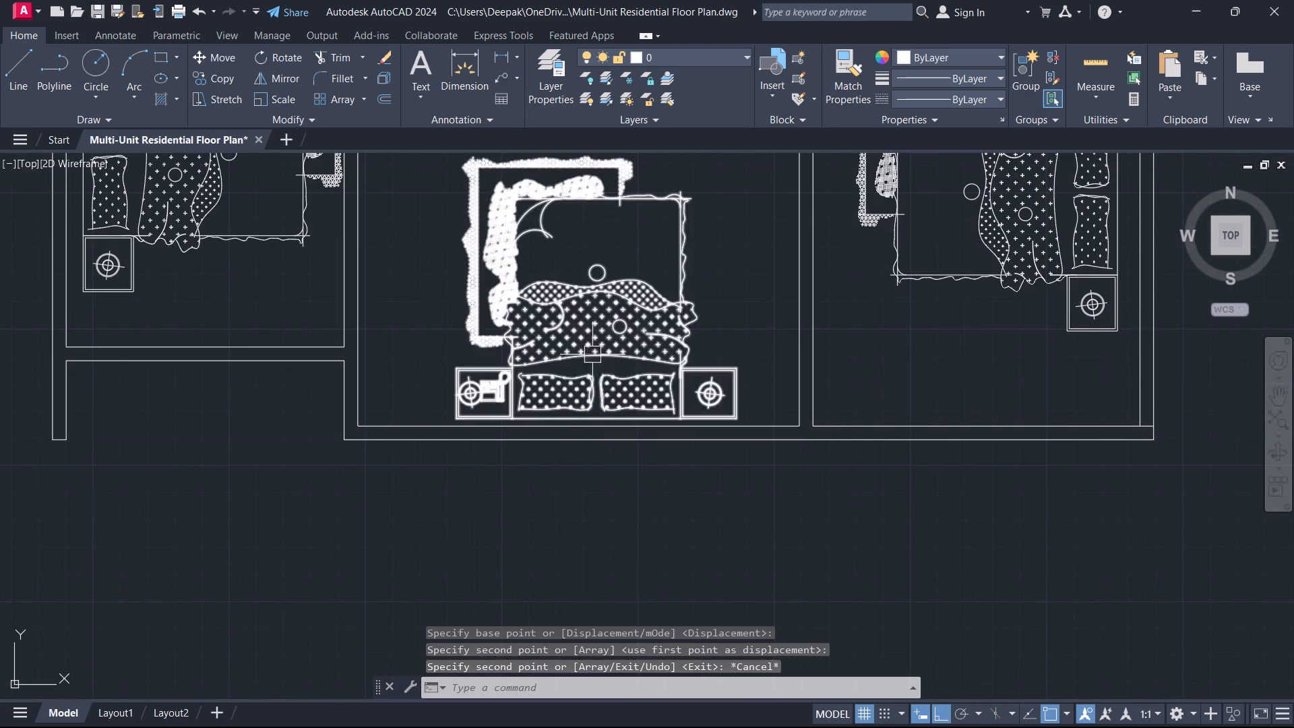
Review the layout of the southern rooms and the furnished Flat-1 rooms around the kitchen, sofa area and staircase.
{"action": "scroll", "coordinate": [600, 340], "scroll_direction": "down", "scroll_amount": 3}
{"action": "middle_click_drag", "start_coordinate": [600, 330], "coordinate": [578, 456]}
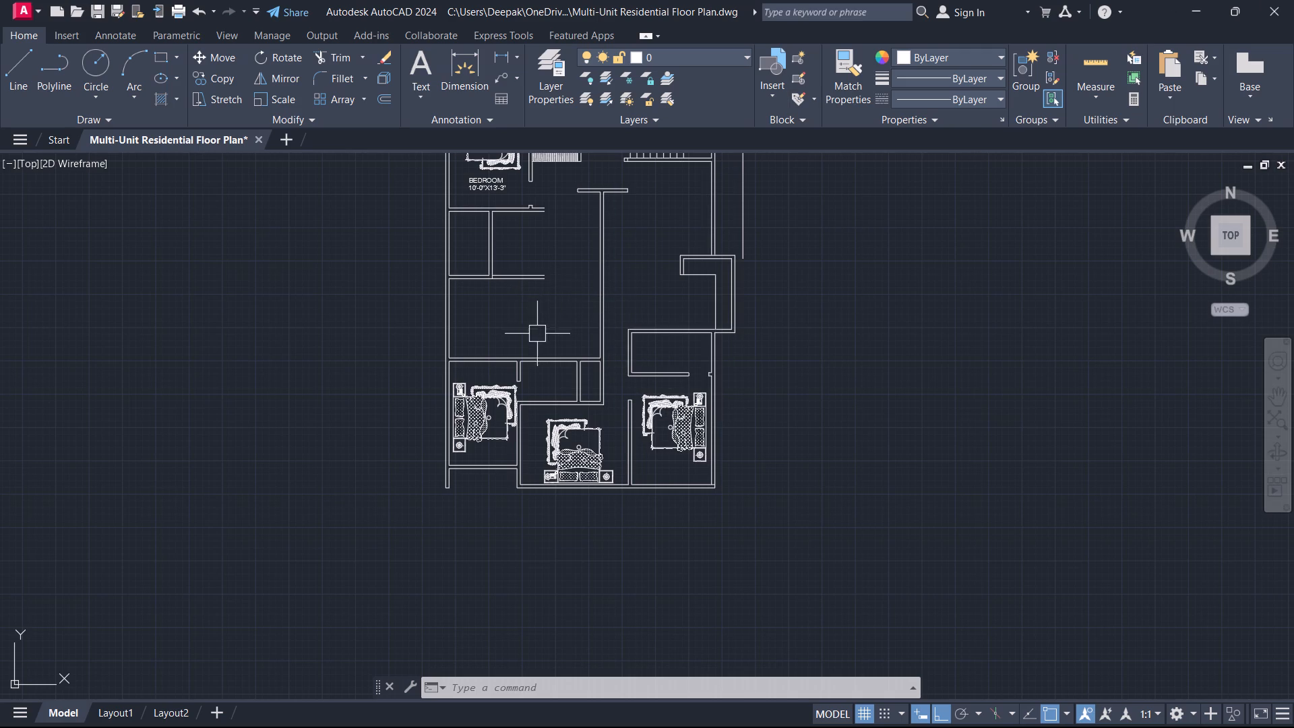
{"action": "middle_click_drag", "start_coordinate": [536, 334], "coordinate": [633, 403]}
{"action": "scroll", "coordinate": [536, 334], "scroll_direction": "up", "scroll_amount": 1}
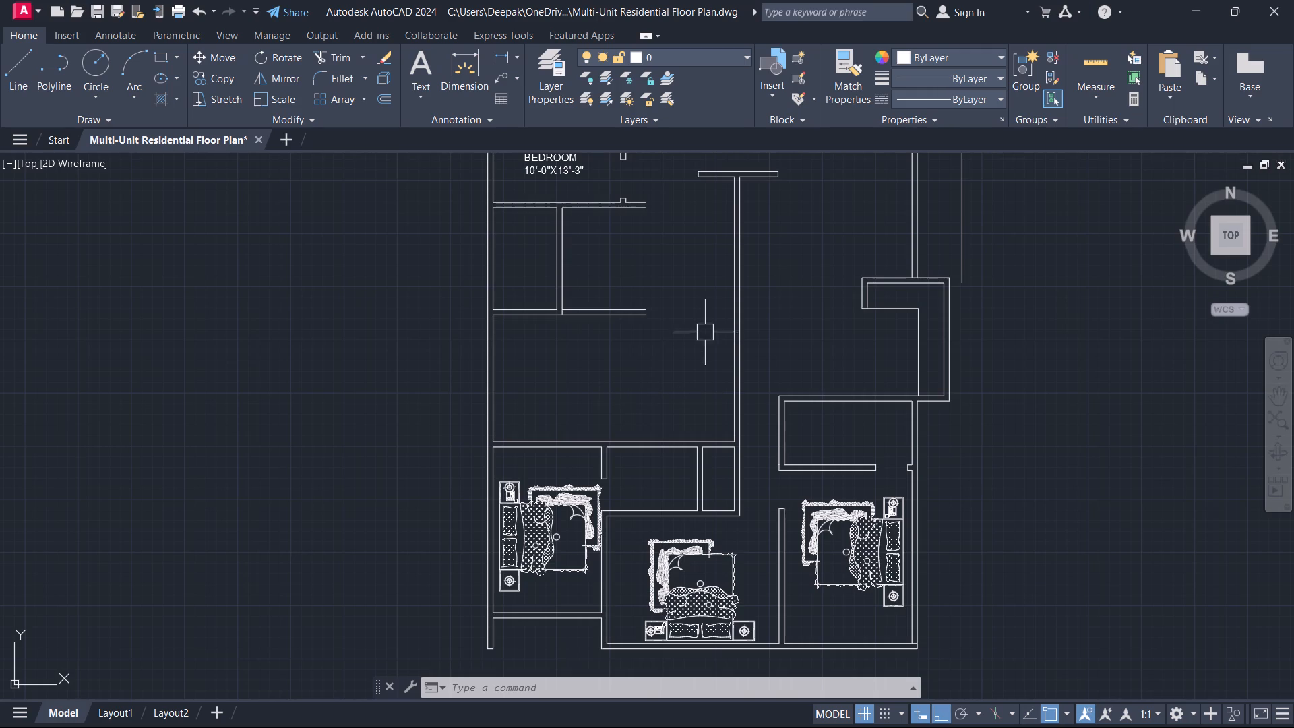
{"action": "scroll", "coordinate": [745, 365], "scroll_direction": "down", "scroll_amount": 1}
{"action": "middle_click_drag", "start_coordinate": [745, 365], "coordinate": [864, 474]}
{"action": "scroll", "coordinate": [797, 399], "scroll_direction": "up", "scroll_amount": 1}
{"action": "scroll", "coordinate": [795, 403], "scroll_direction": "down", "scroll_amount": 1}
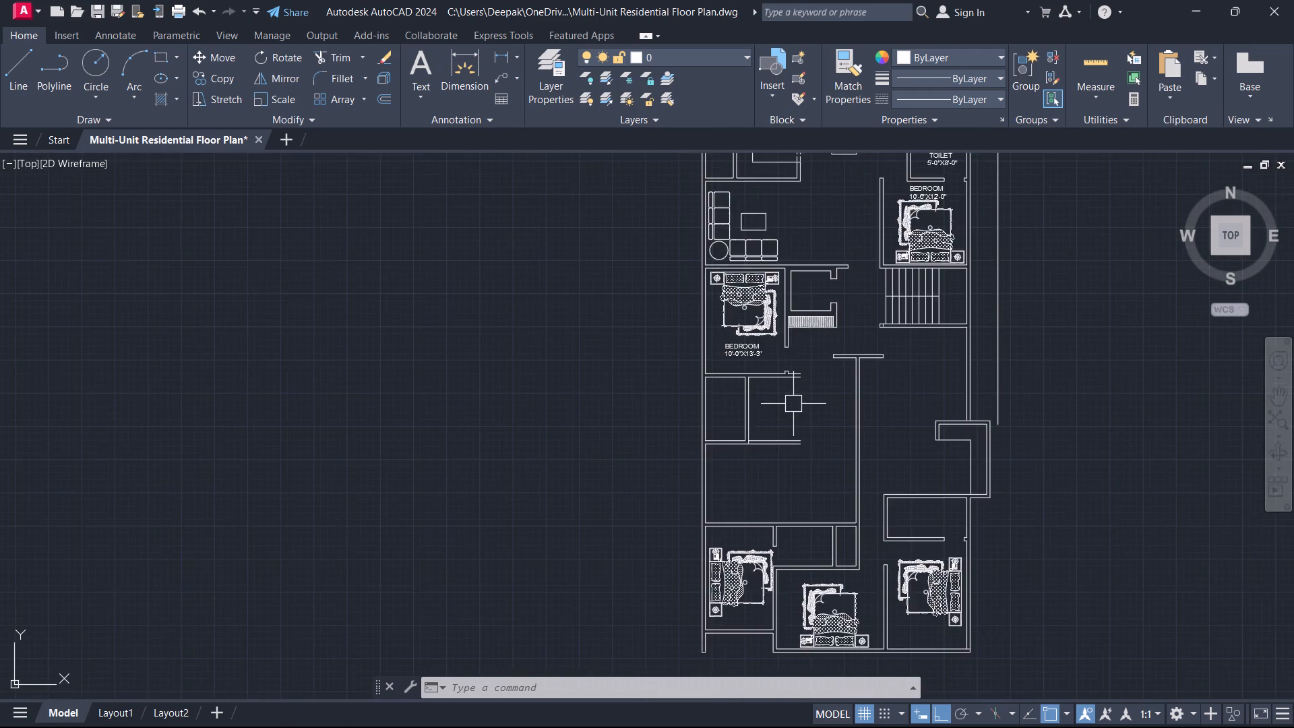
{"action": "scroll", "coordinate": [784, 372], "scroll_direction": "down", "scroll_amount": 2}
{"action": "scroll", "coordinate": [798, 275], "scroll_direction": "up", "scroll_amount": 2}
{"action": "middle_click_drag", "start_coordinate": [799, 267], "coordinate": [771, 421]}
{"action": "scroll", "coordinate": [764, 454], "scroll_direction": "up", "scroll_amount": 1}
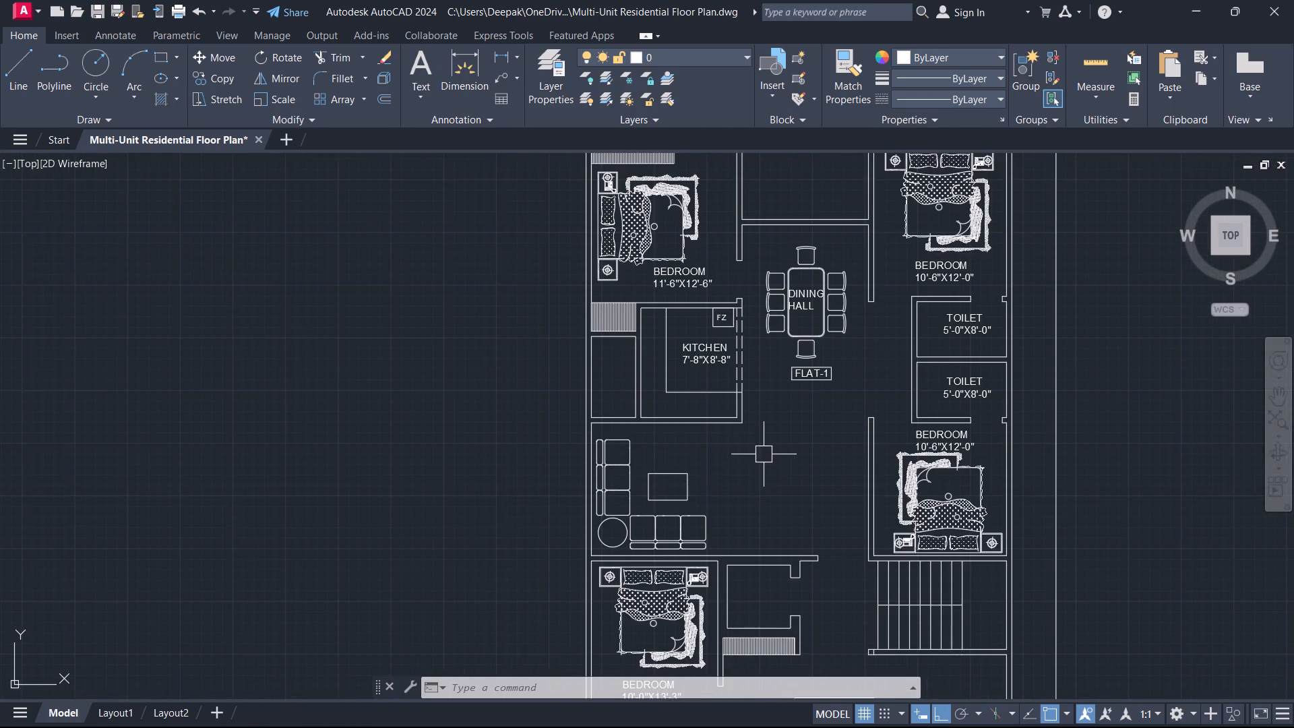
{"action": "middle_click_drag", "start_coordinate": [764, 454], "coordinate": [812, 431]}
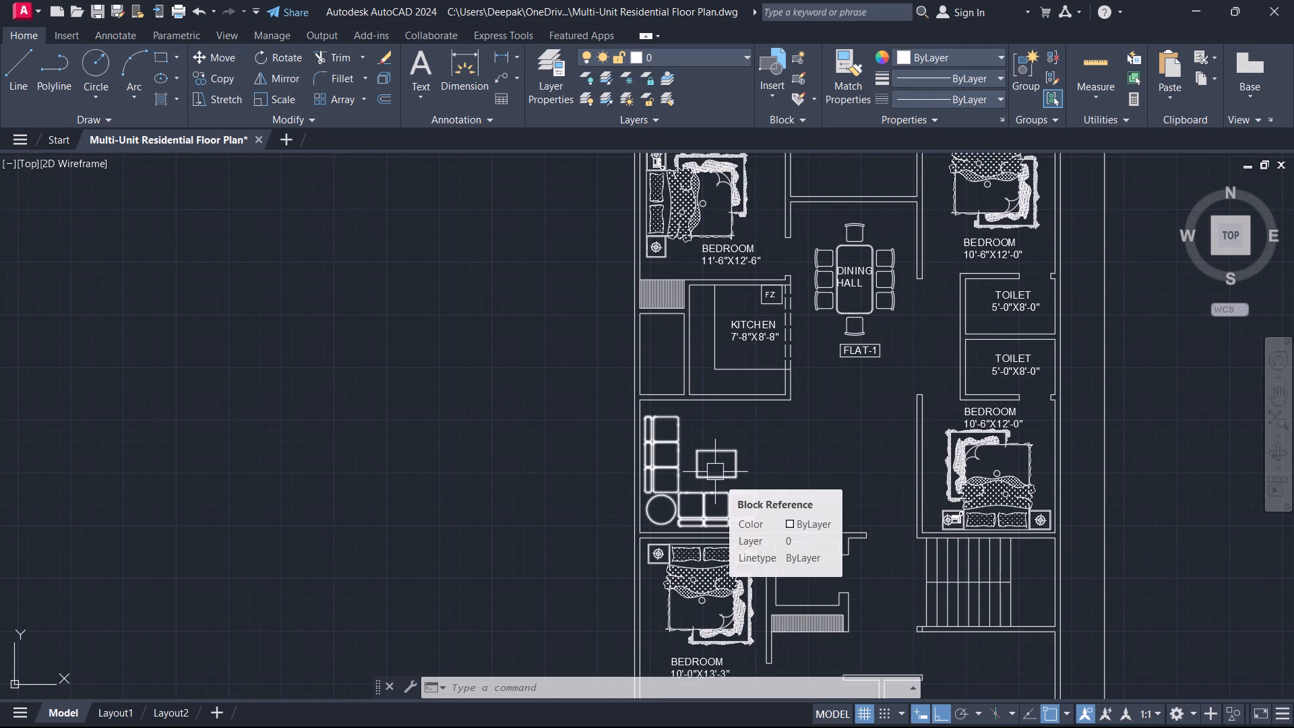
{"action": "middle_click_drag", "start_coordinate": [791, 495], "coordinate": [775, 390]}
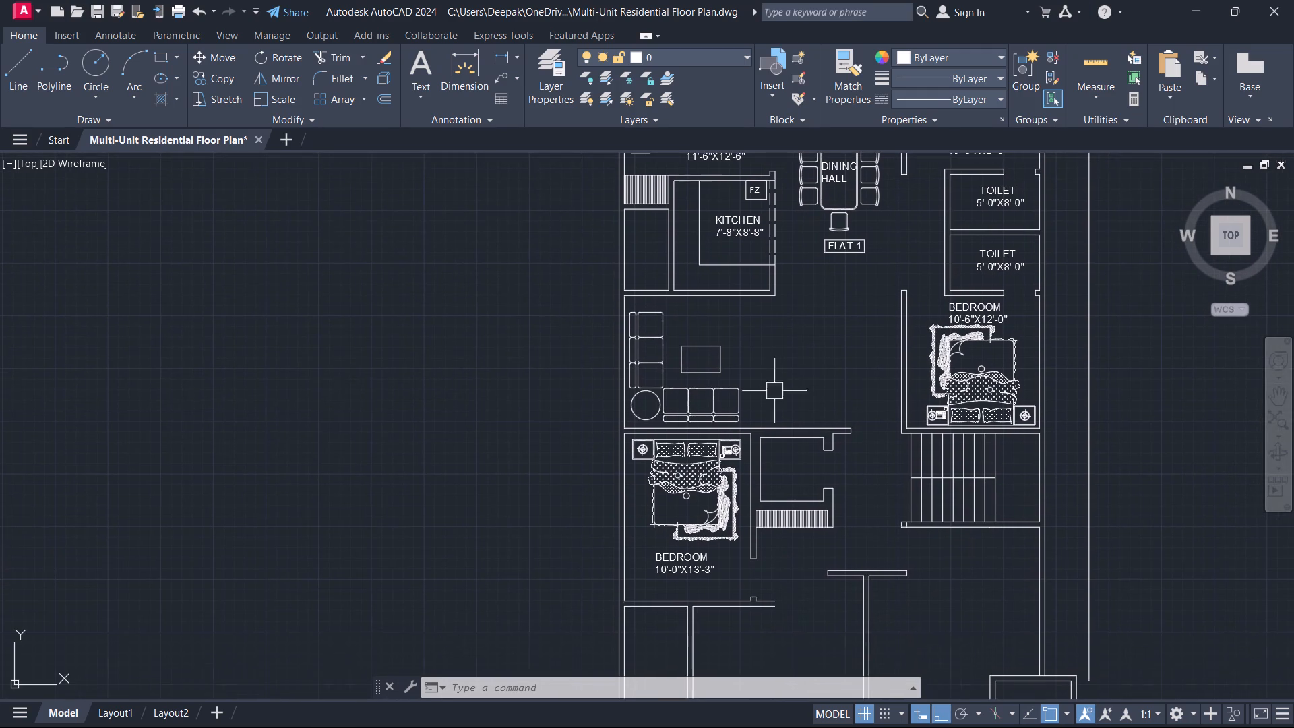
Delete the short line crossing the west end of the wall south of the staircase.
{"action": "middle_click_drag", "start_coordinate": [828, 421], "coordinate": [742, 435]}
{"action": "scroll", "coordinate": [822, 546], "scroll_direction": "up", "scroll_amount": 5}
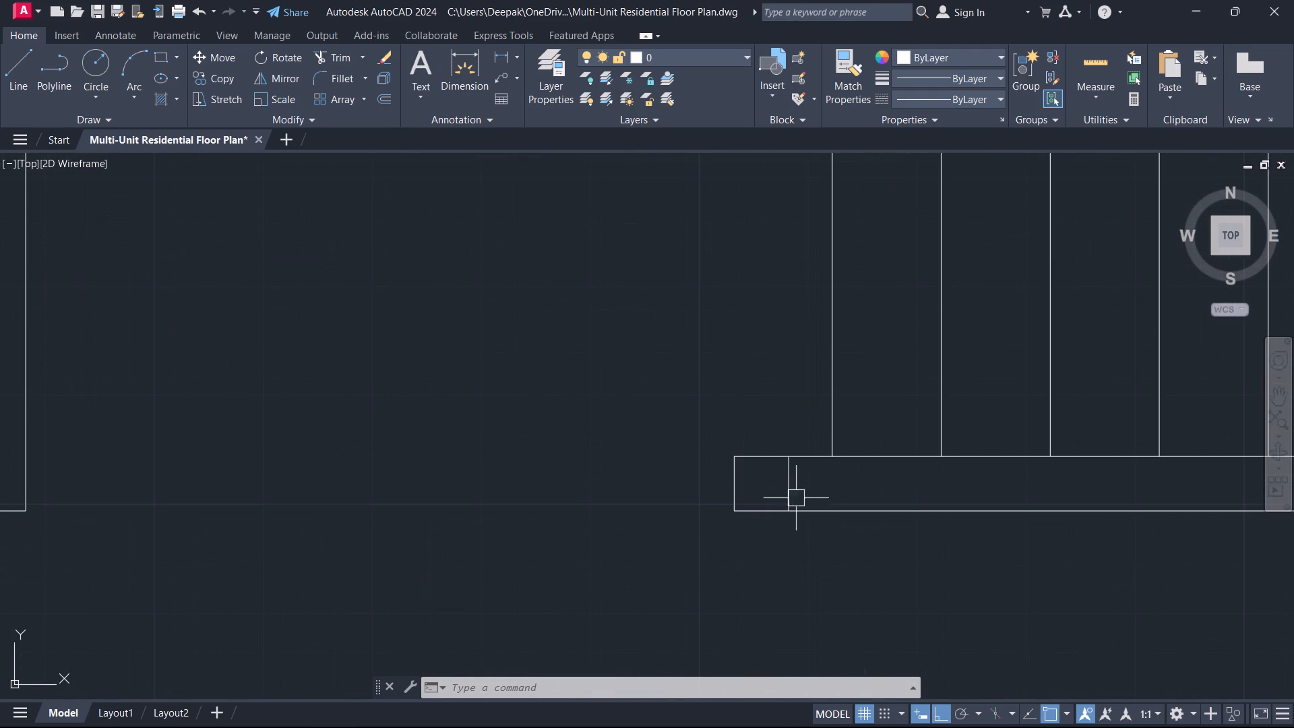
{"action": "left_click", "coordinate": [791, 490]}
{"action": "key", "text": "Delete"}
Draw vertical lines from the staircase wall's southwest corner and the hatched shaft's southeast corner down to the T-shaped wall.
{"action": "scroll", "coordinate": [740, 528], "scroll_direction": "down", "scroll_amount": 3}
{"action": "middle_click_drag", "start_coordinate": [739, 531], "coordinate": [749, 389]}
{"action": "scroll", "coordinate": [749, 389], "scroll_direction": "down", "scroll_amount": 1}
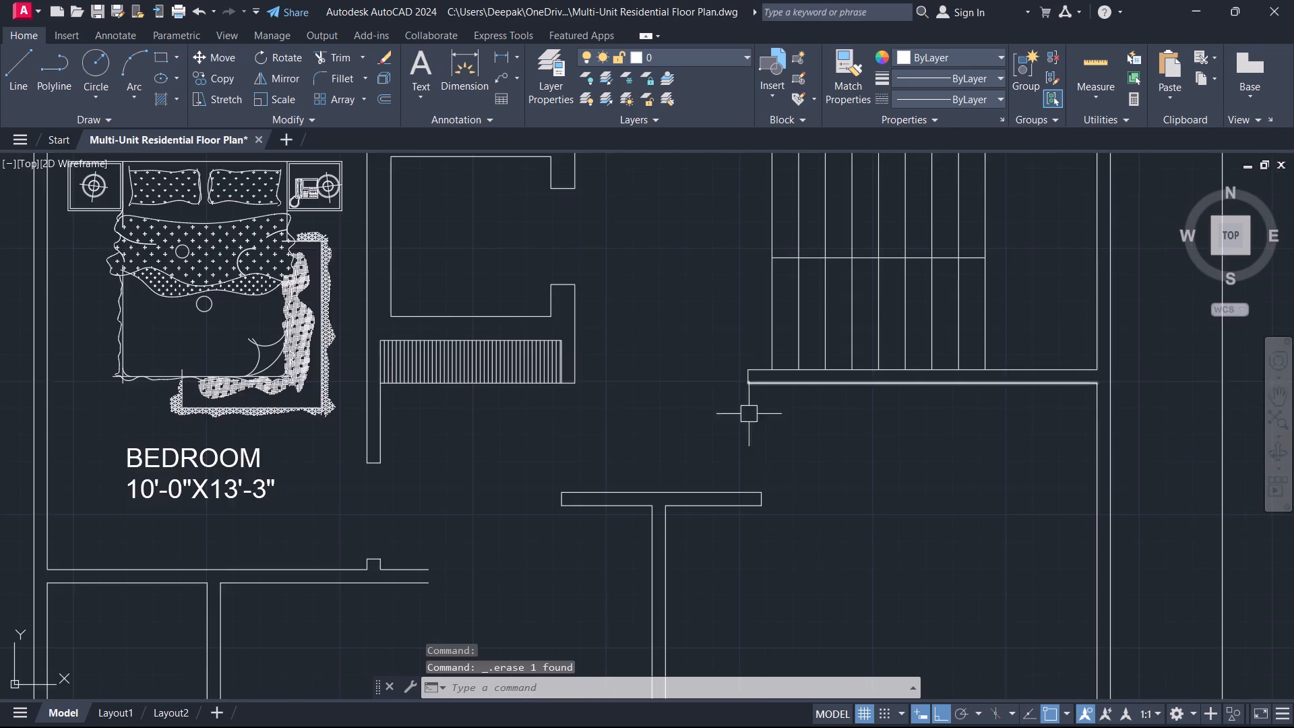
{"action": "scroll", "coordinate": [749, 437], "scroll_direction": "up", "scroll_amount": 1}
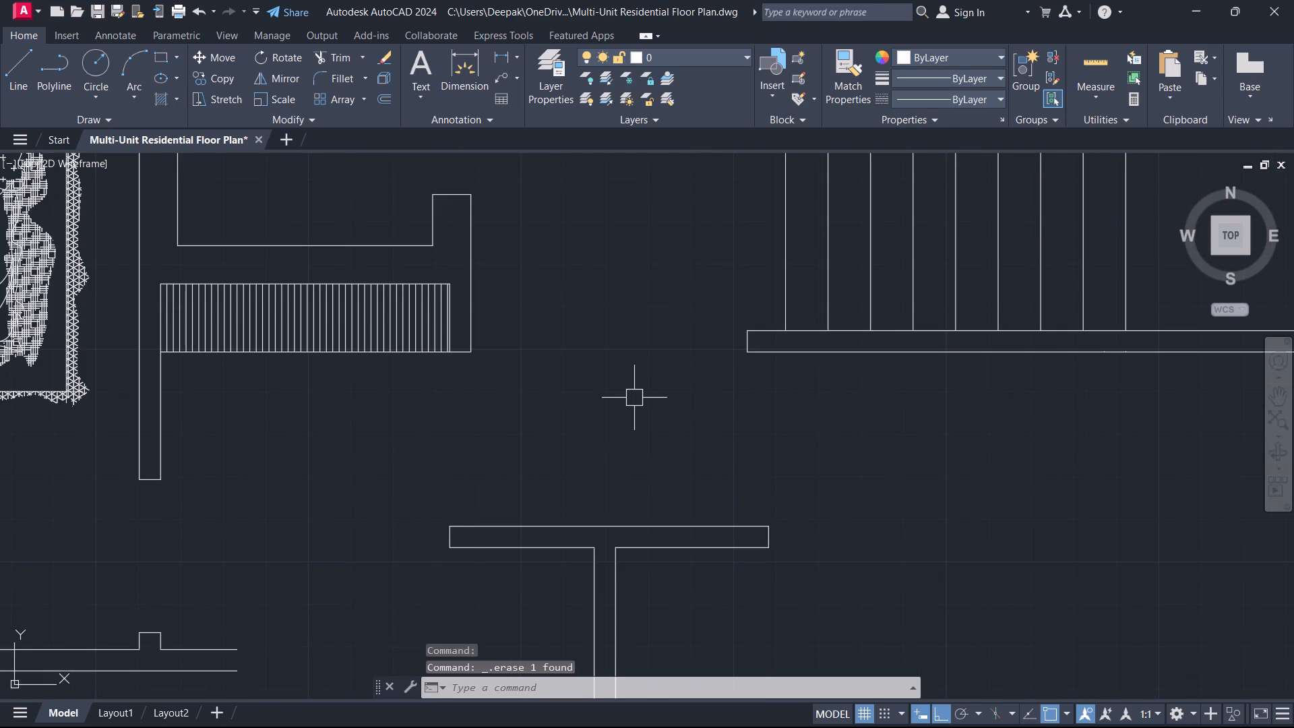
{"action": "key", "text": "l"}
{"action": "key", "text": "space"}
{"action": "left_click", "coordinate": [751, 357]}
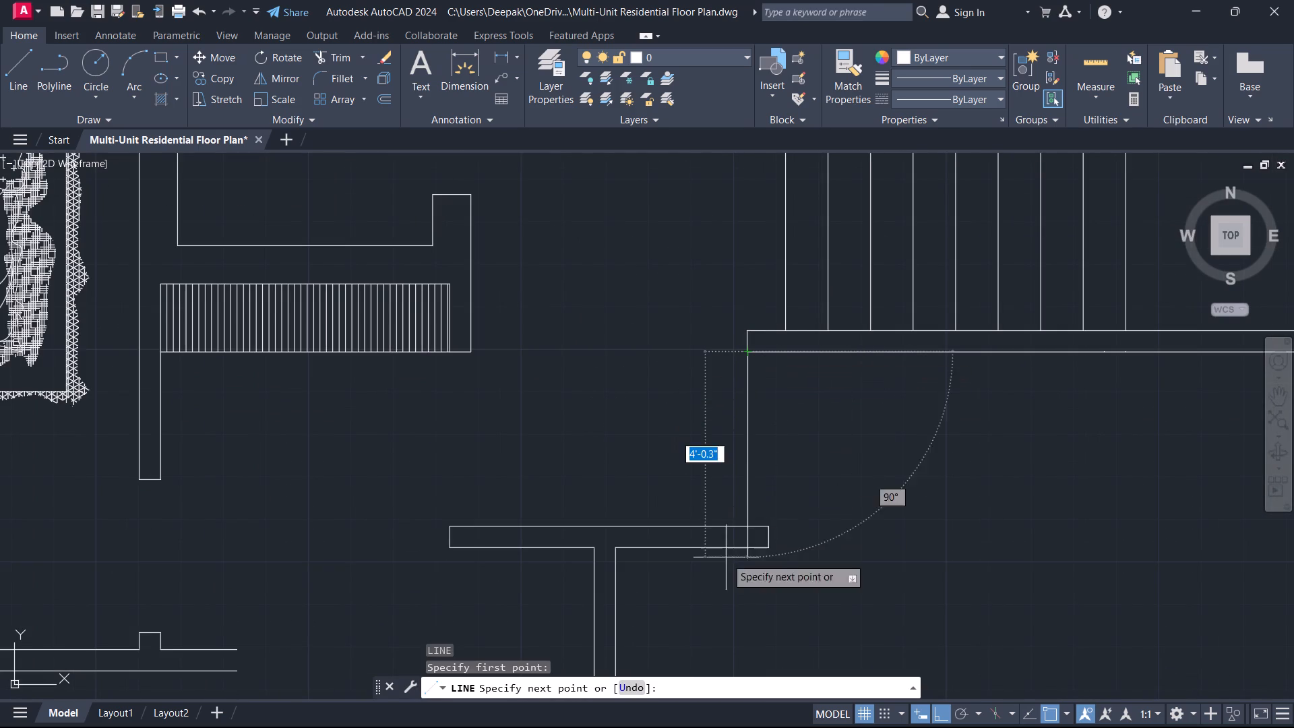
{"action": "left_click", "coordinate": [747, 526]}
{"action": "key", "text": "Escape"}
{"action": "key", "text": "space"}
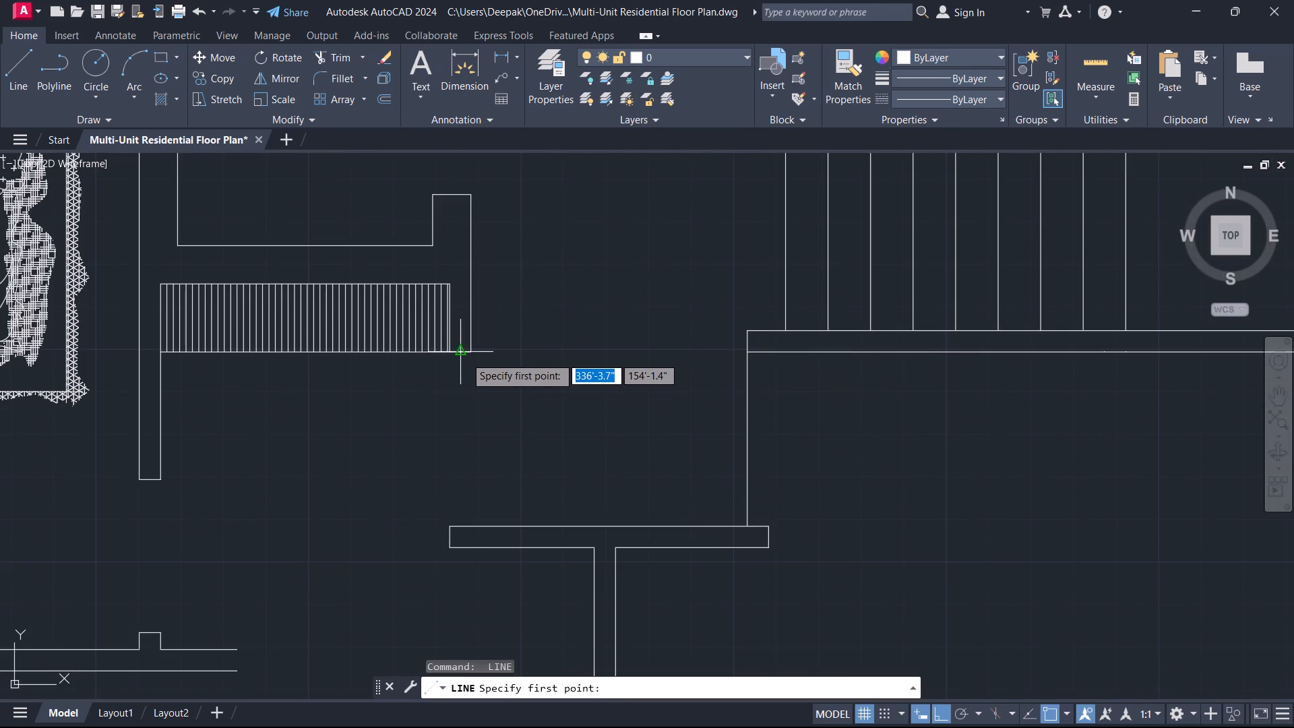
{"action": "left_click", "coordinate": [476, 351]}
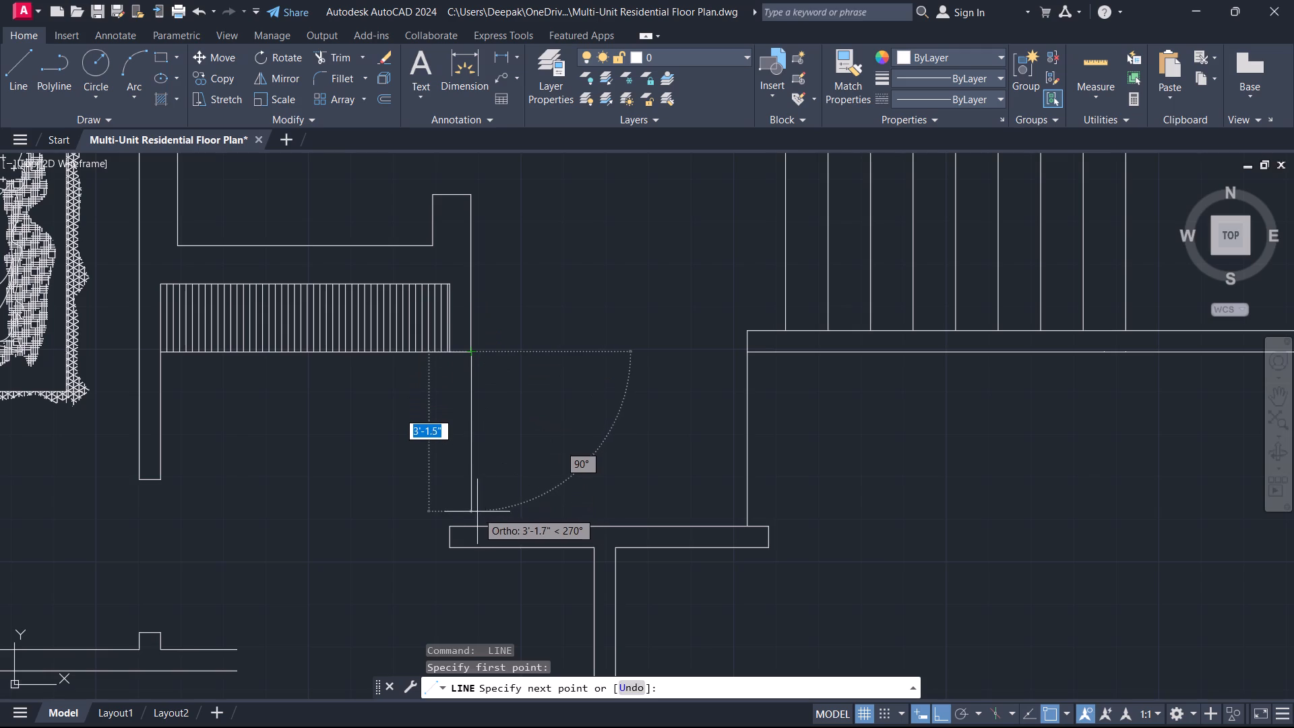
{"action": "left_click", "coordinate": [475, 527]}
{"action": "key", "text": "Escape"}
Add the multiline text "MD" between the two new door lines with a text height of 7".
{"action": "key", "text": "t"}
{"action": "key", "text": "space"}
{"action": "left_click", "coordinate": [521, 435]}
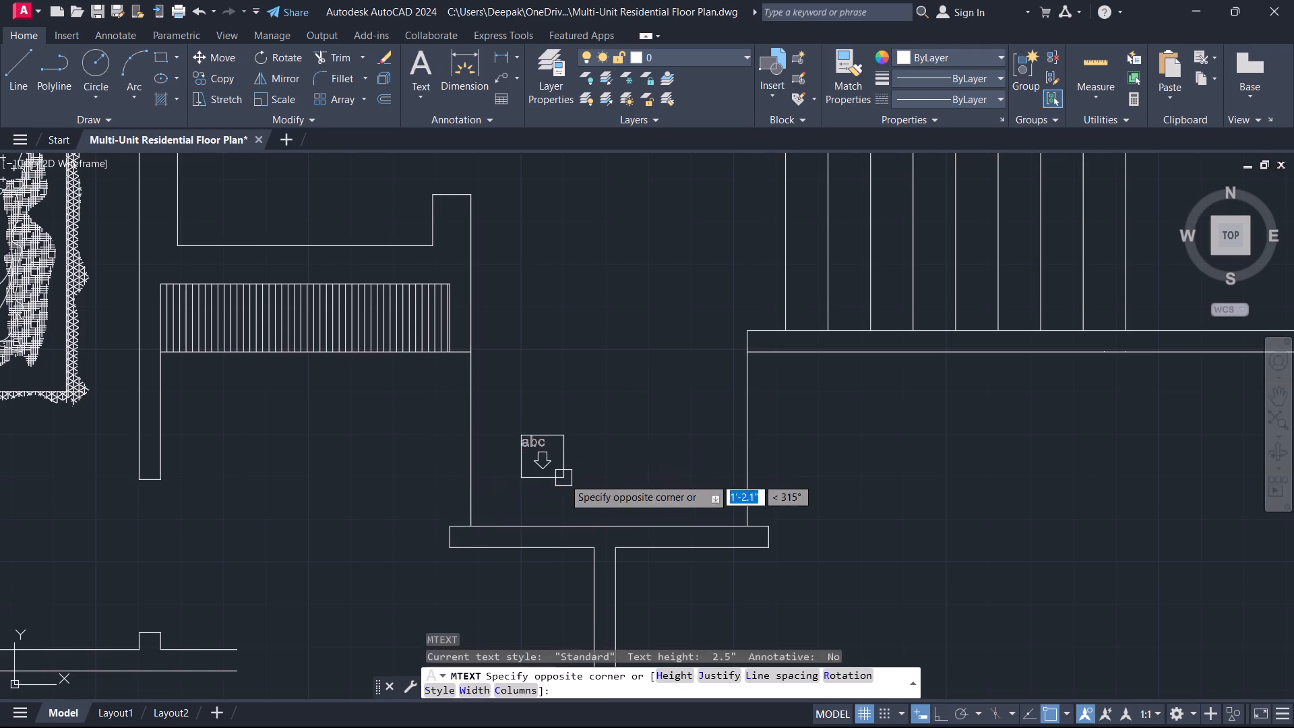
{"action": "left_click", "coordinate": [565, 479]}
{"action": "type", "text": "MD"}
{"action": "key", "text": "ctrl+a"}
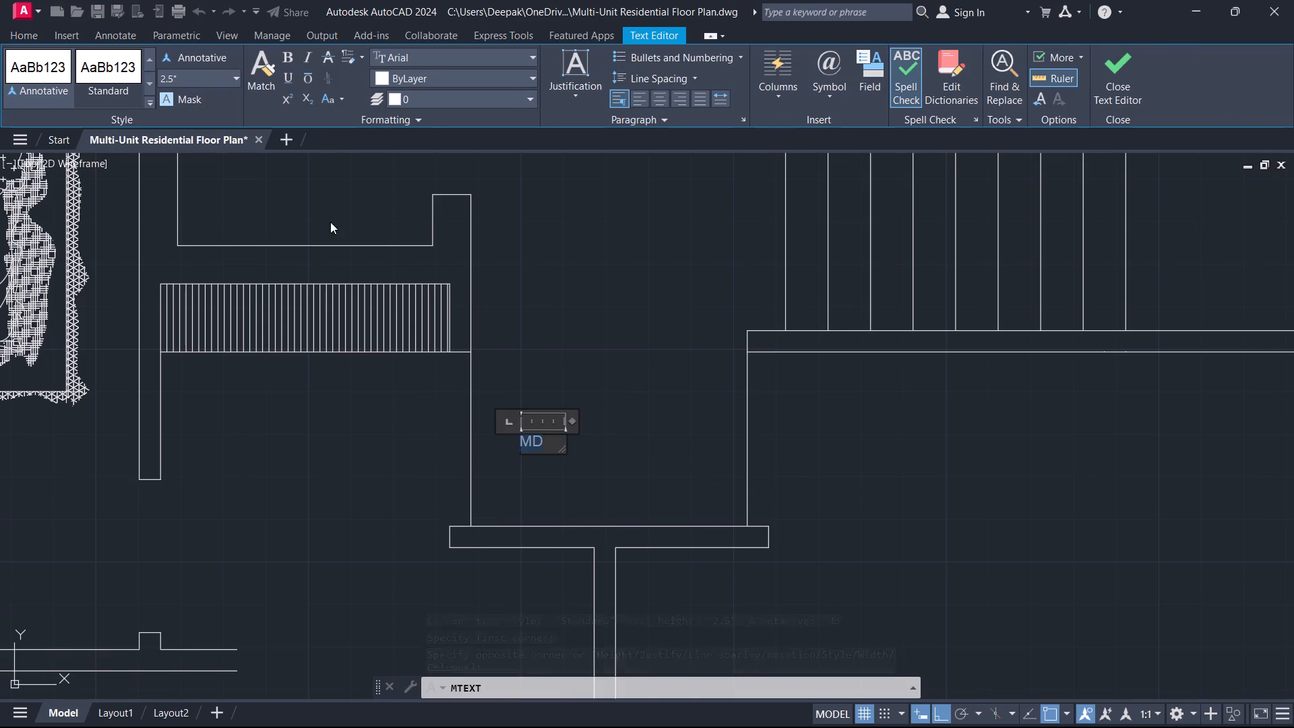
{"action": "left_click", "coordinate": [222, 74]}
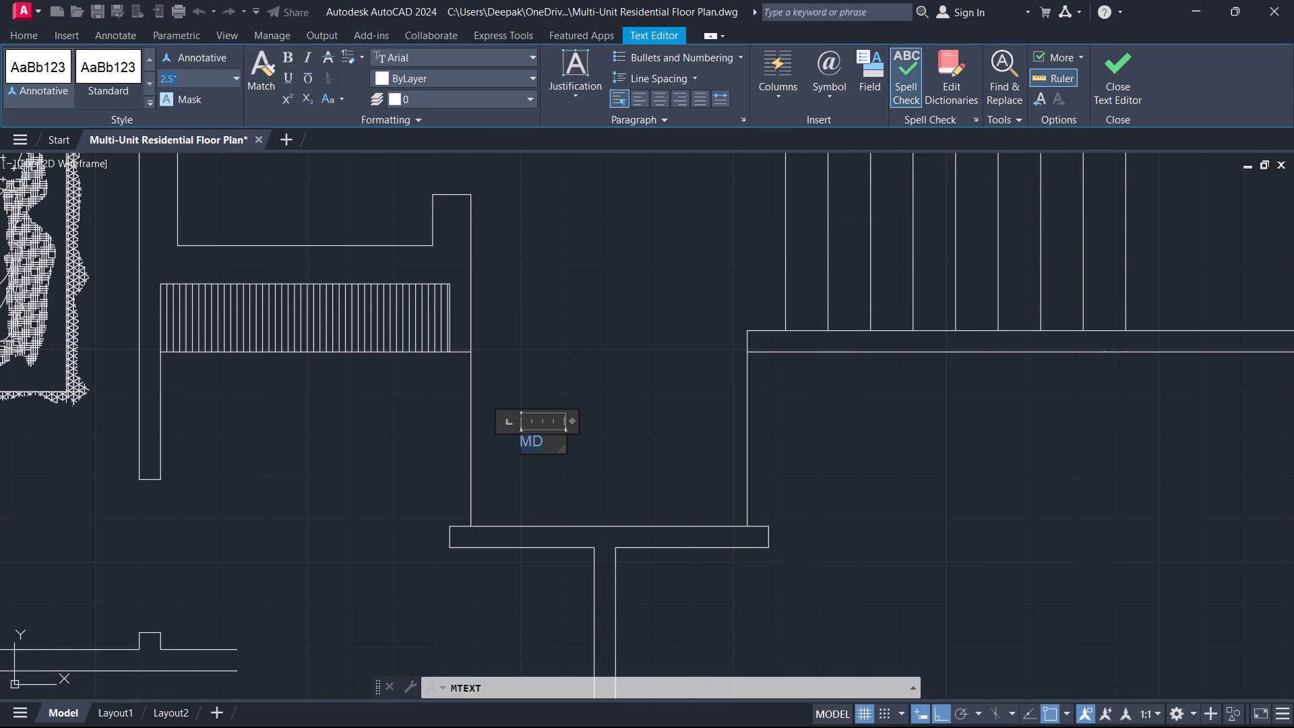
{"action": "key", "text": "7"}
{"action": "key", "text": "Return"}
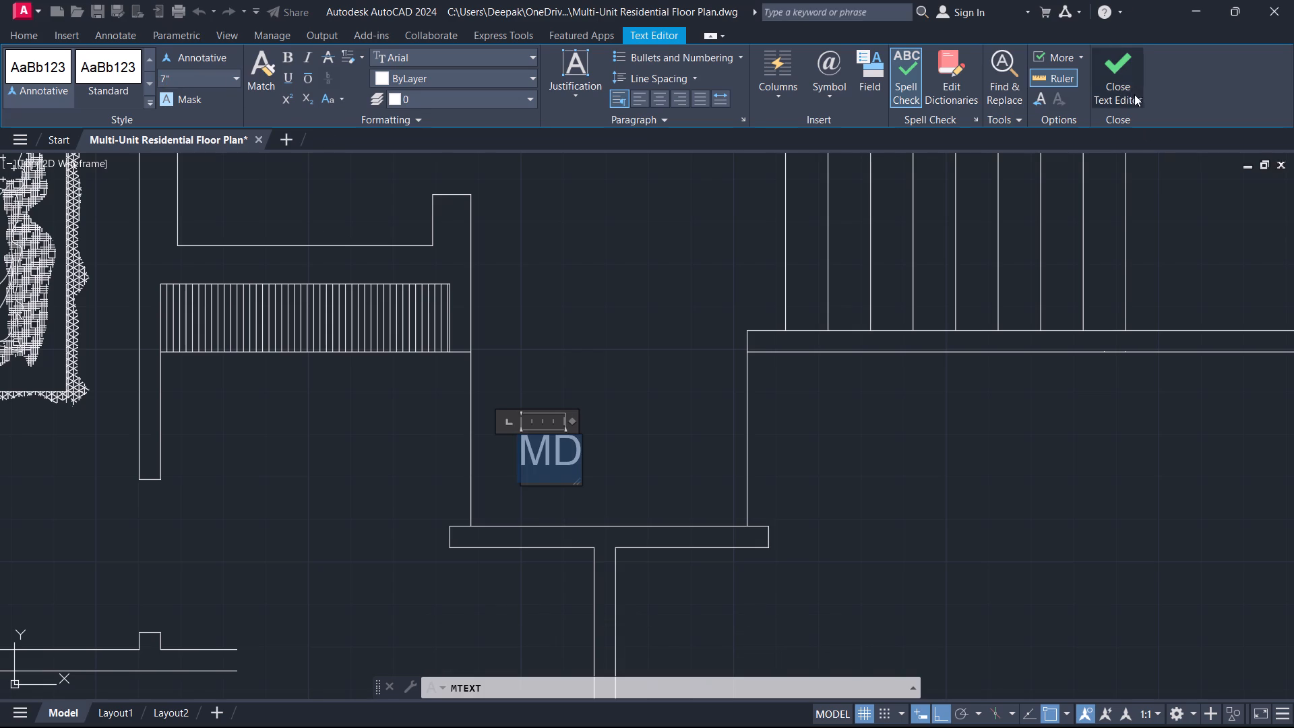
{"action": "left_click", "coordinate": [1122, 71]}
Move the MD label west so it sits just outside the western door line.
{"action": "left_click", "coordinate": [603, 456]}
{"action": "left_click", "coordinate": [540, 419]}
{"action": "key", "text": "m"}
{"action": "key", "text": "space"}
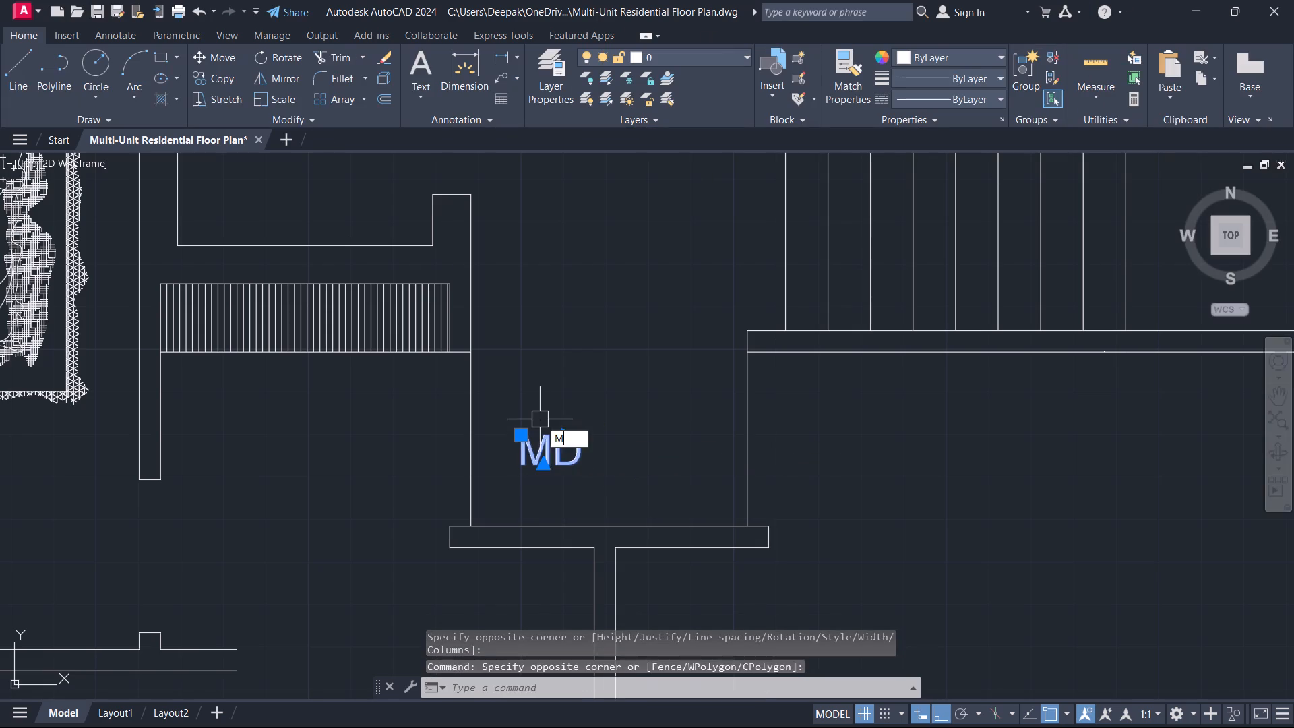
{"action": "left_click", "coordinate": [545, 446]}
{"action": "left_click", "coordinate": [431, 446]}
{"action": "left_click", "coordinate": [433, 451]}
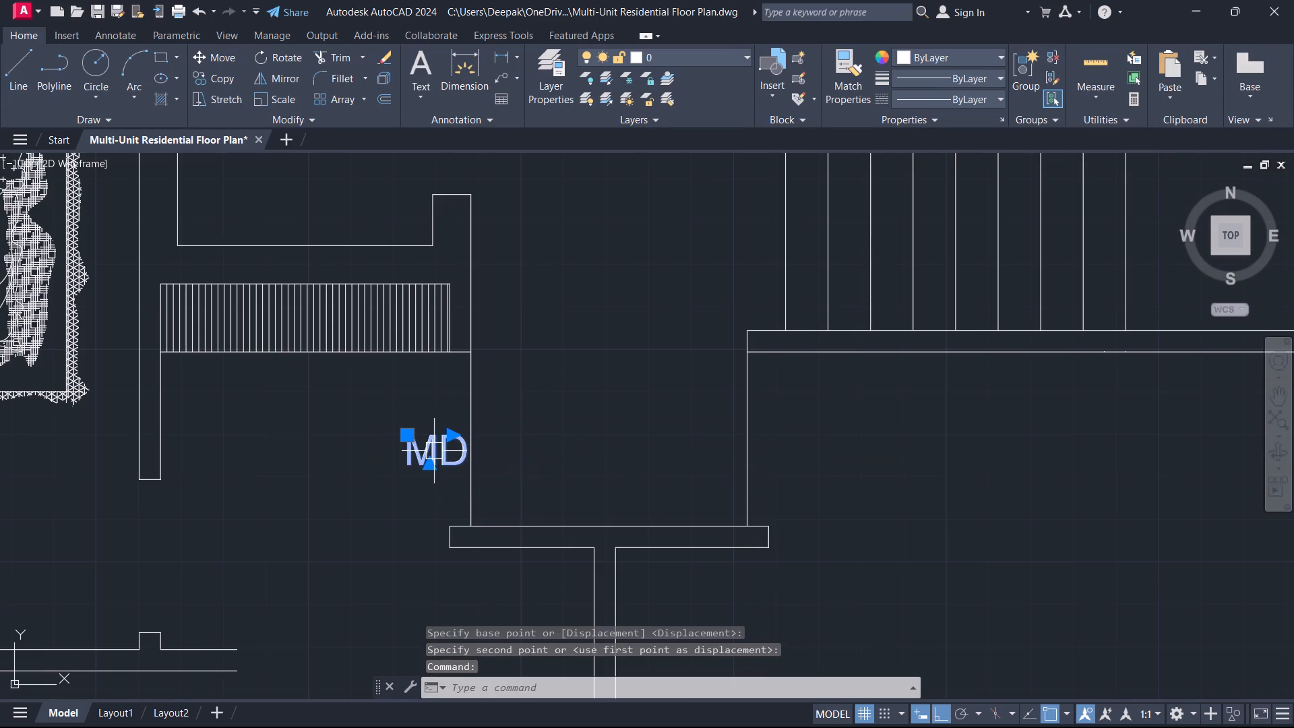
Copy the MD label straight across to the east side of the eastern door line.
{"action": "type", "text": "CO"}
{"action": "key", "text": "space"}
{"action": "left_click", "coordinate": [434, 452]}
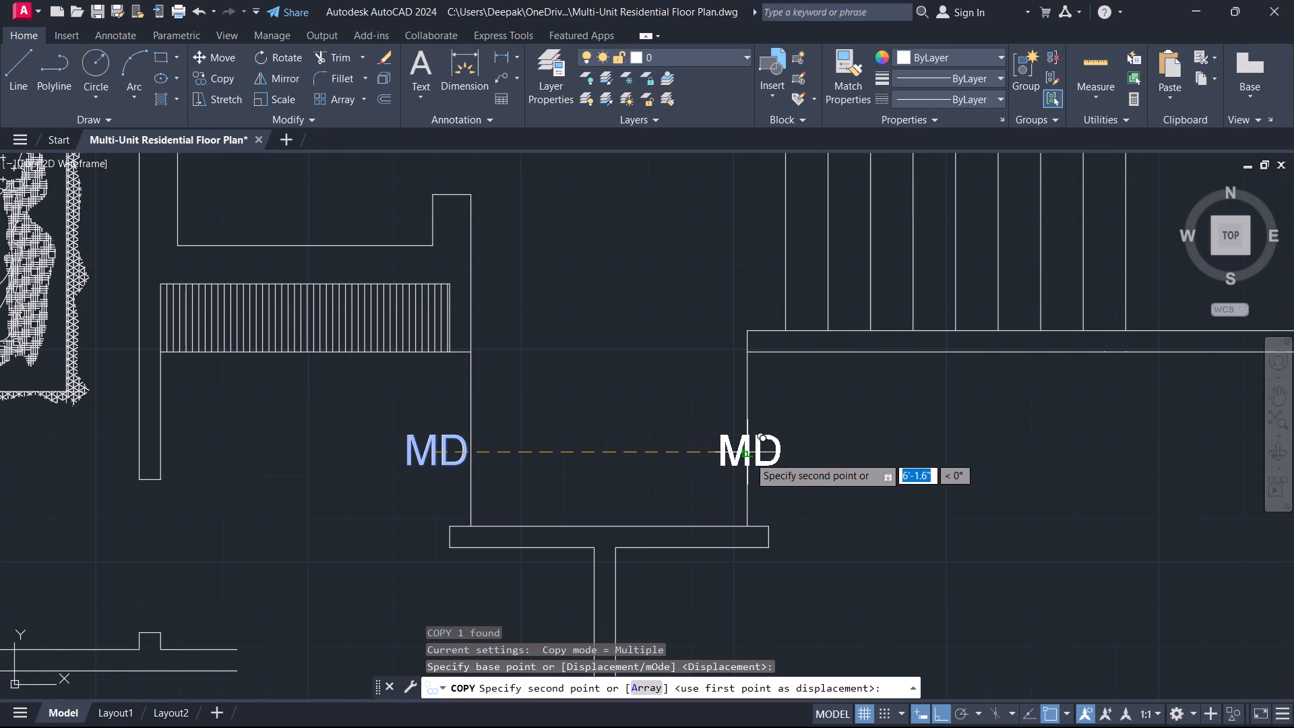
{"action": "left_click", "coordinate": [782, 456]}
{"action": "key", "text": "Escape"}
{"action": "scroll", "coordinate": [719, 469], "scroll_direction": "down", "scroll_amount": 2}
{"action": "scroll", "coordinate": [709, 476], "scroll_direction": "up", "scroll_amount": 1}
{"action": "scroll", "coordinate": [706, 477], "scroll_direction": "down", "scroll_amount": 2}
{"action": "scroll", "coordinate": [693, 476], "scroll_direction": "up", "scroll_amount": 1}
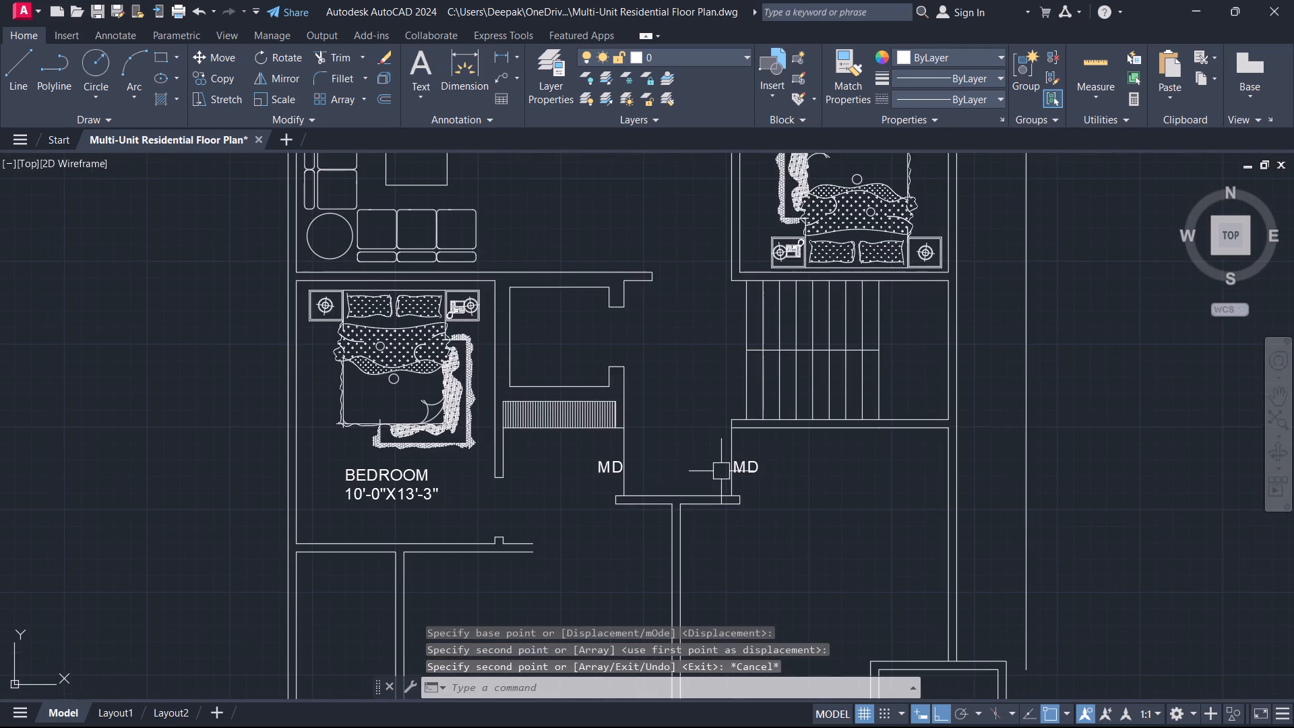
Trim away the vertical door line beside the west MD label, above the T-shaped wall.
{"action": "scroll", "coordinate": [624, 498], "scroll_direction": "up", "scroll_amount": 4}
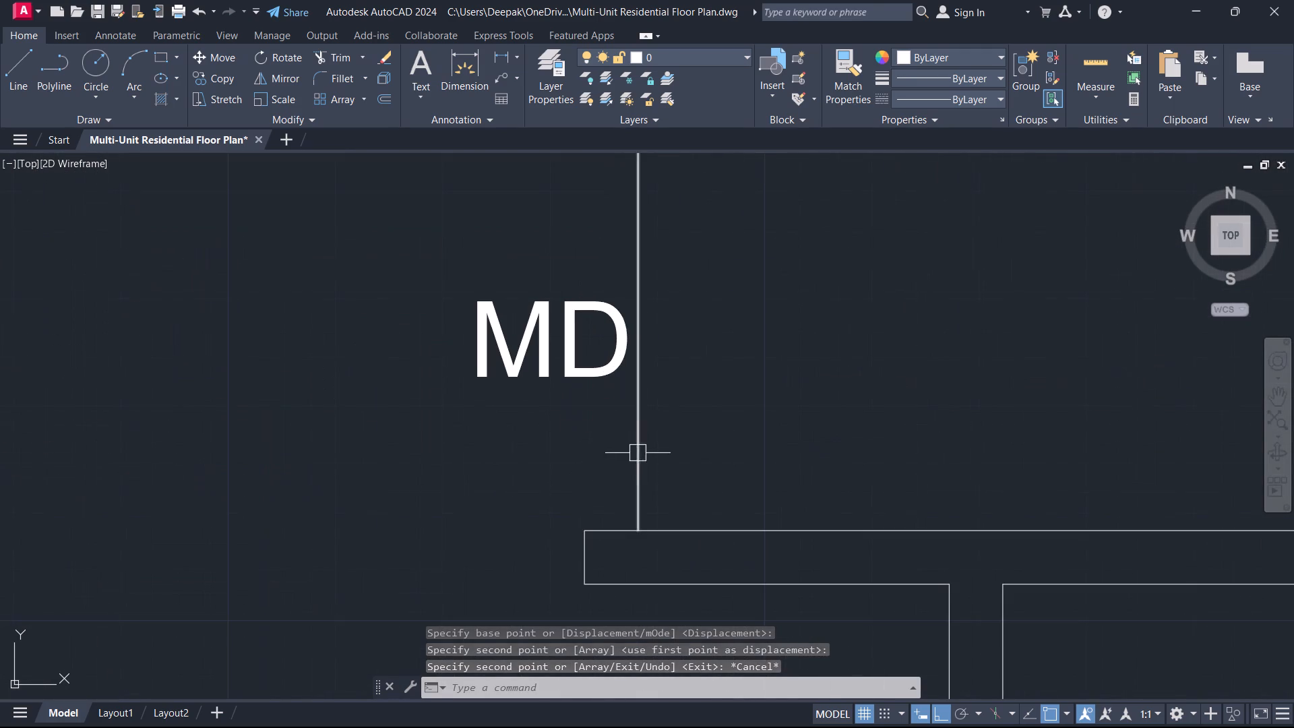
{"action": "type", "text": "TR"}
{"action": "key", "text": "space"}
{"action": "left_click", "coordinate": [650, 464]}
{"action": "left_click", "coordinate": [607, 461]}
Trim away the vertical door line beside the east MD label, between the staircase wall and the T-shaped wall.
{"action": "scroll", "coordinate": [687, 467], "scroll_direction": "down", "scroll_amount": 5}
{"action": "middle_click_drag", "start_coordinate": [686, 464], "coordinate": [583, 483]}
{"action": "scroll", "coordinate": [582, 484], "scroll_direction": "up", "scroll_amount": 1}
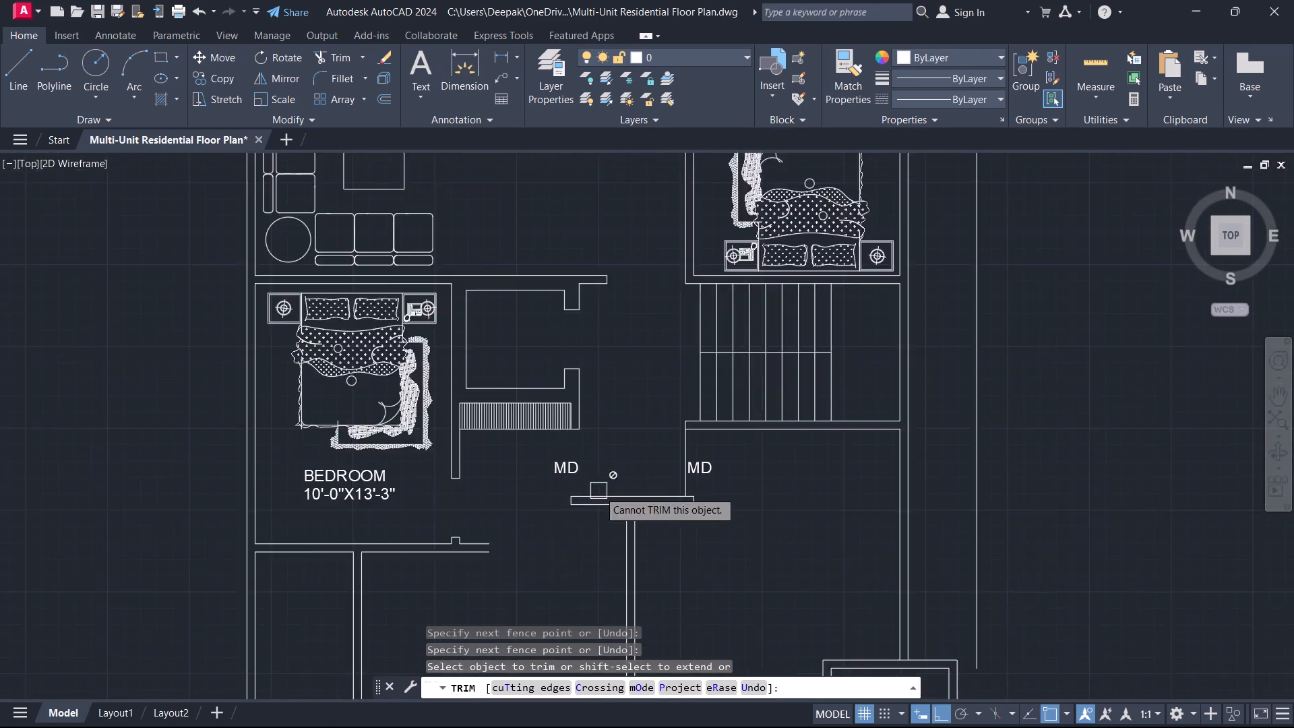
{"action": "scroll", "coordinate": [598, 491], "scroll_direction": "up", "scroll_amount": 3}
{"action": "key", "text": "space"}
{"action": "left_click", "coordinate": [848, 462]}
{"action": "left_click", "coordinate": [793, 449]}
{"action": "key", "text": "Escape"}
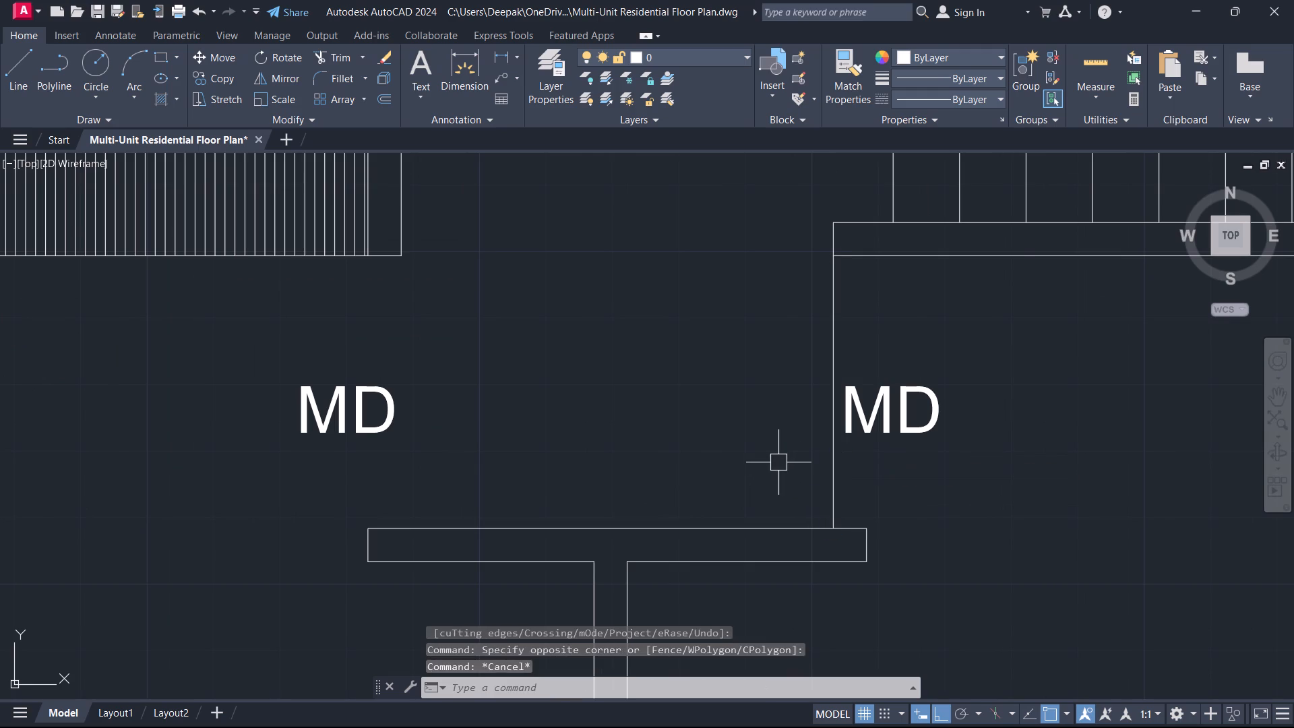
{"action": "type", "text": "TR"}
{"action": "key", "text": "space"}
{"action": "left_click_drag", "start_coordinate": [843, 479], "coordinate": [821, 466]}
{"action": "left_click", "coordinate": [759, 456]}
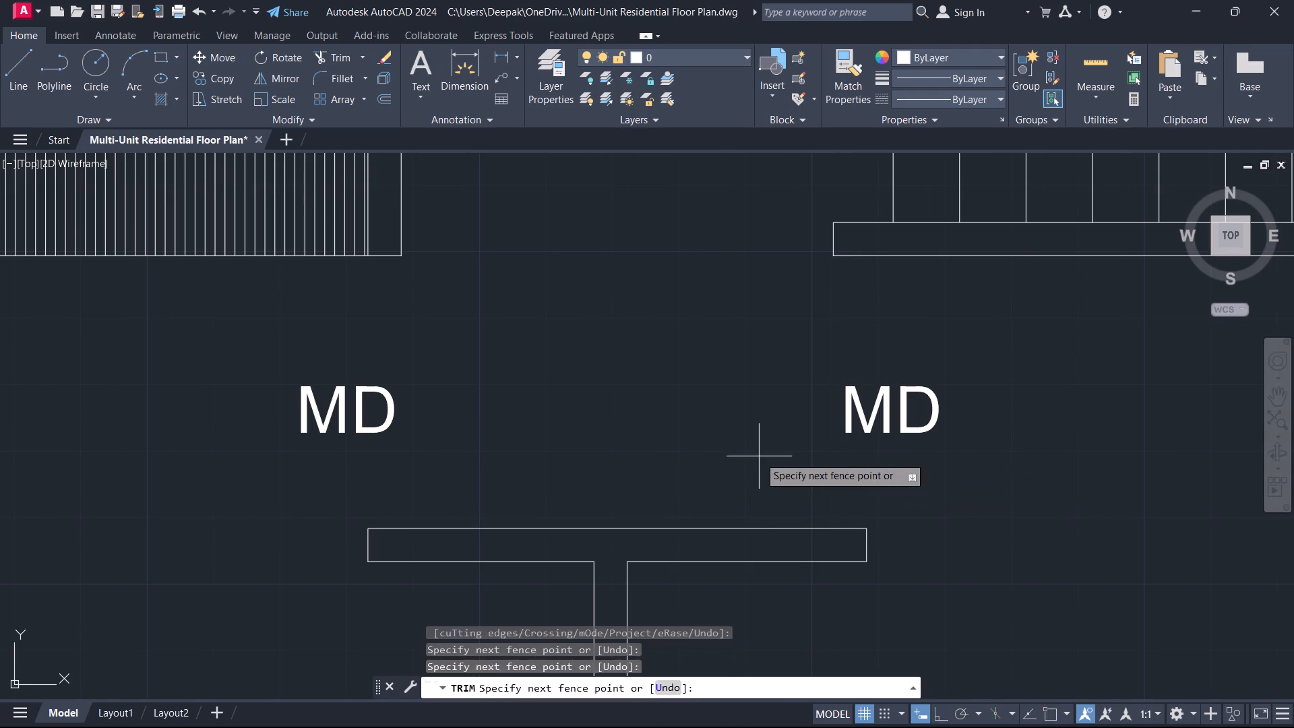
{"action": "key", "text": "Escape"}
Draw a short line closing the open east end of the double wall south of the 10'-0"X13'-3" bedroom.
{"action": "scroll", "coordinate": [724, 466], "scroll_direction": "down", "scroll_amount": 3}
{"action": "middle_click_drag", "start_coordinate": [720, 469], "coordinate": [830, 475]}
{"action": "middle_click_drag", "start_coordinate": [733, 493], "coordinate": [795, 450]}
{"action": "scroll", "coordinate": [733, 493], "scroll_direction": "up", "scroll_amount": 1}
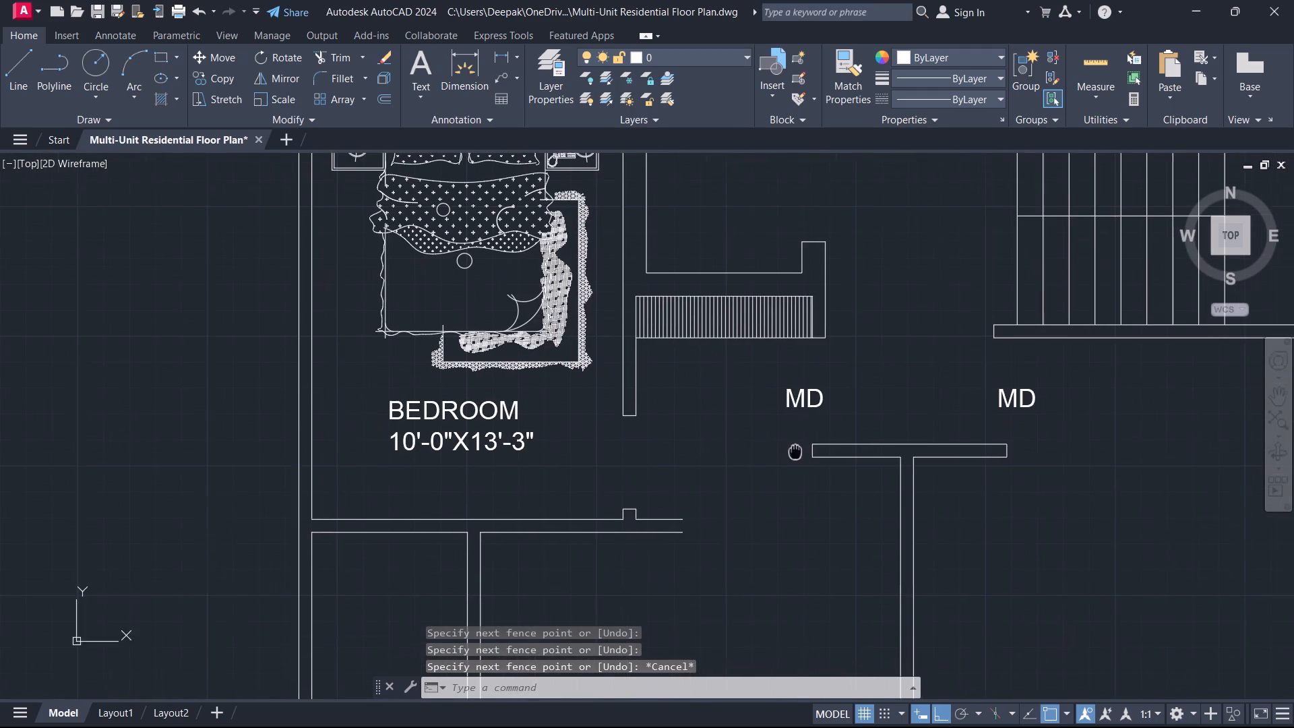
{"action": "middle_click_drag", "start_coordinate": [795, 450], "coordinate": [796, 450]}
{"action": "left_click", "coordinate": [825, 422]}
{"action": "key", "text": "Escape"}
{"action": "key", "text": "l"}
{"action": "key", "text": "space"}
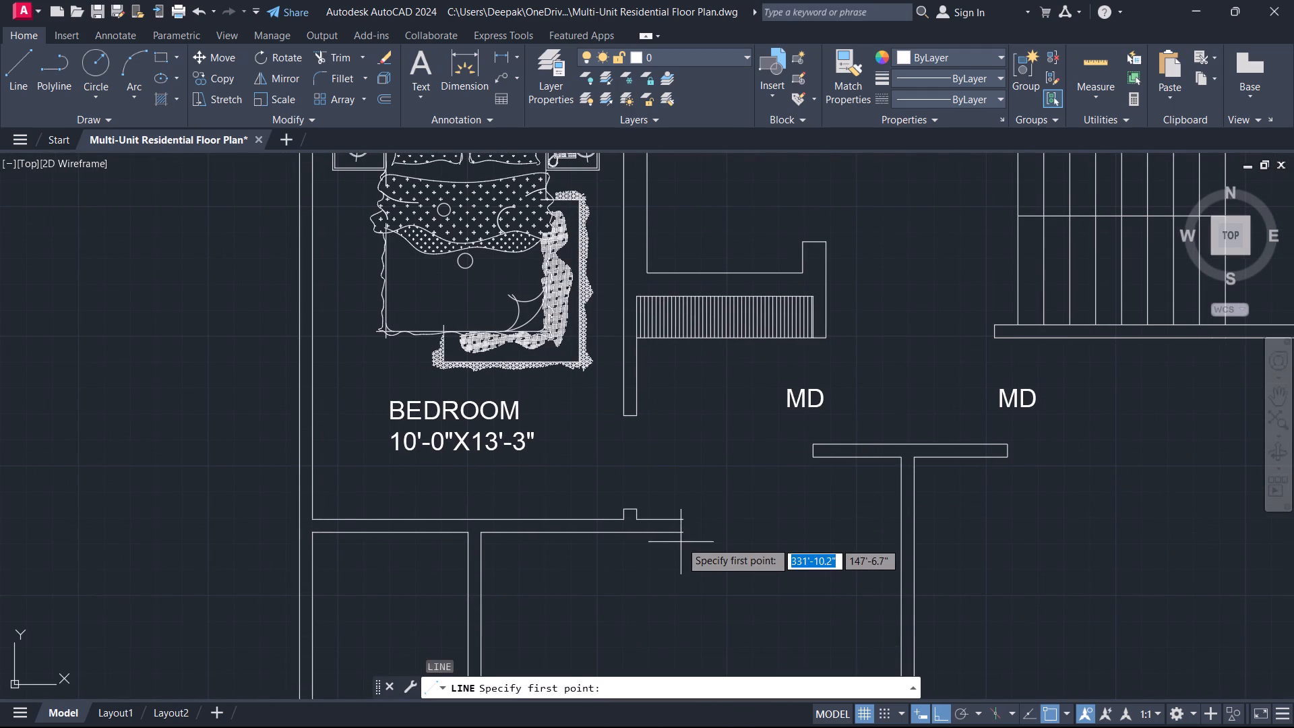
{"action": "left_click", "coordinate": [683, 534]}
{"action": "left_click", "coordinate": [679, 518]}
{"action": "key", "text": "Escape"}
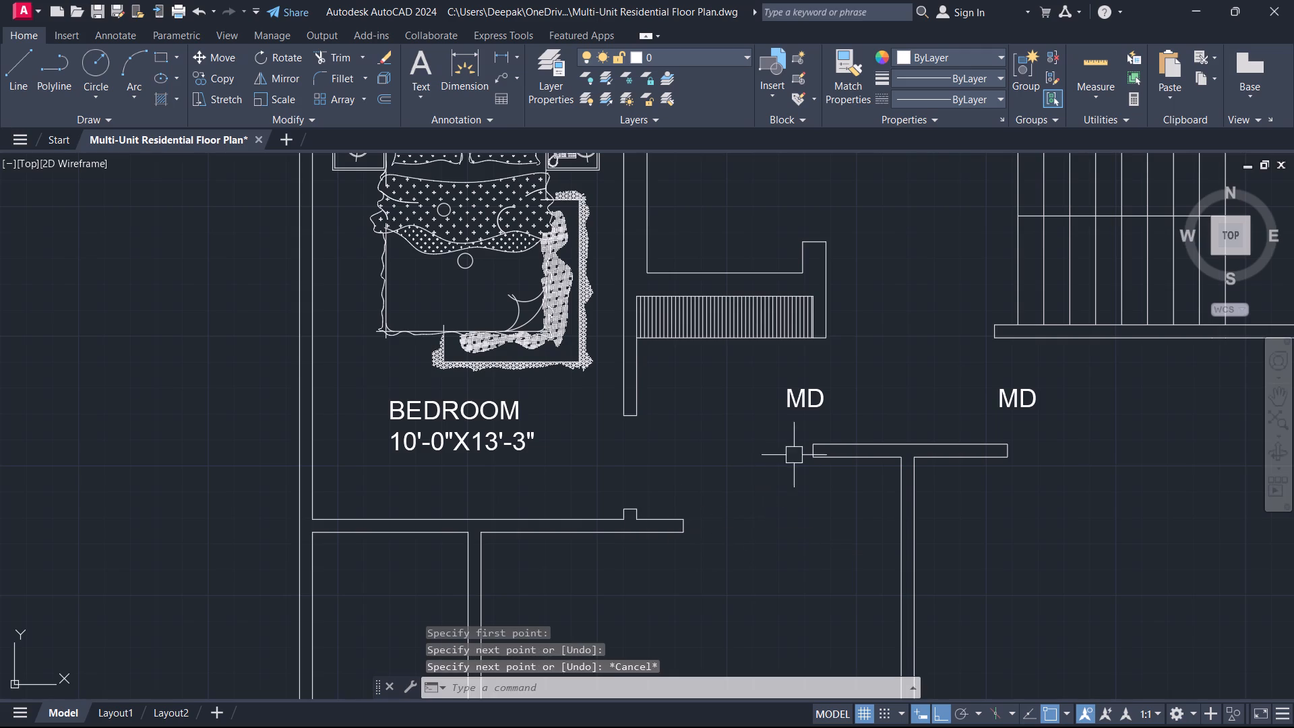
Copy the west MD label into the door opening at the 10'-0"X13'-3" bedroom's southeast corner, with ortho off.
{"action": "left_click", "coordinate": [816, 413]}
{"action": "key", "text": "c"}
{"action": "key", "text": "o"}
{"action": "key", "text": "space"}
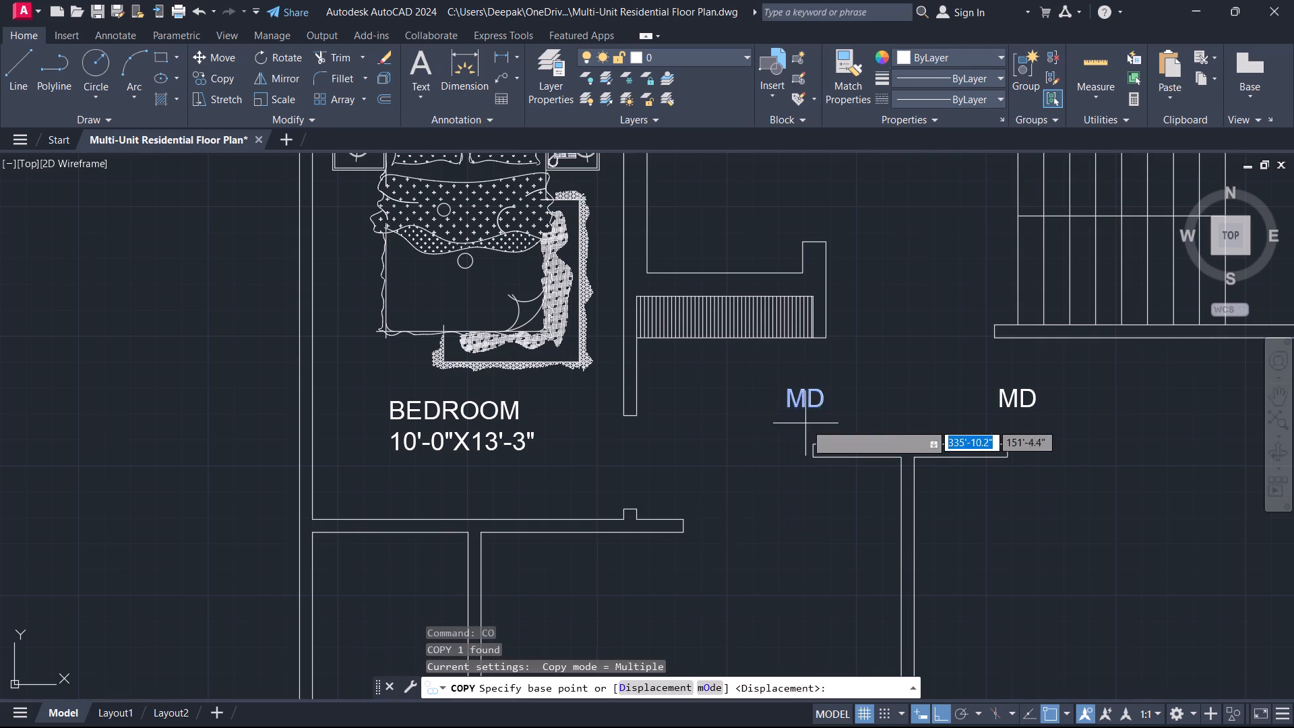
{"action": "left_click", "coordinate": [805, 402]}
{"action": "key", "text": "F8"}
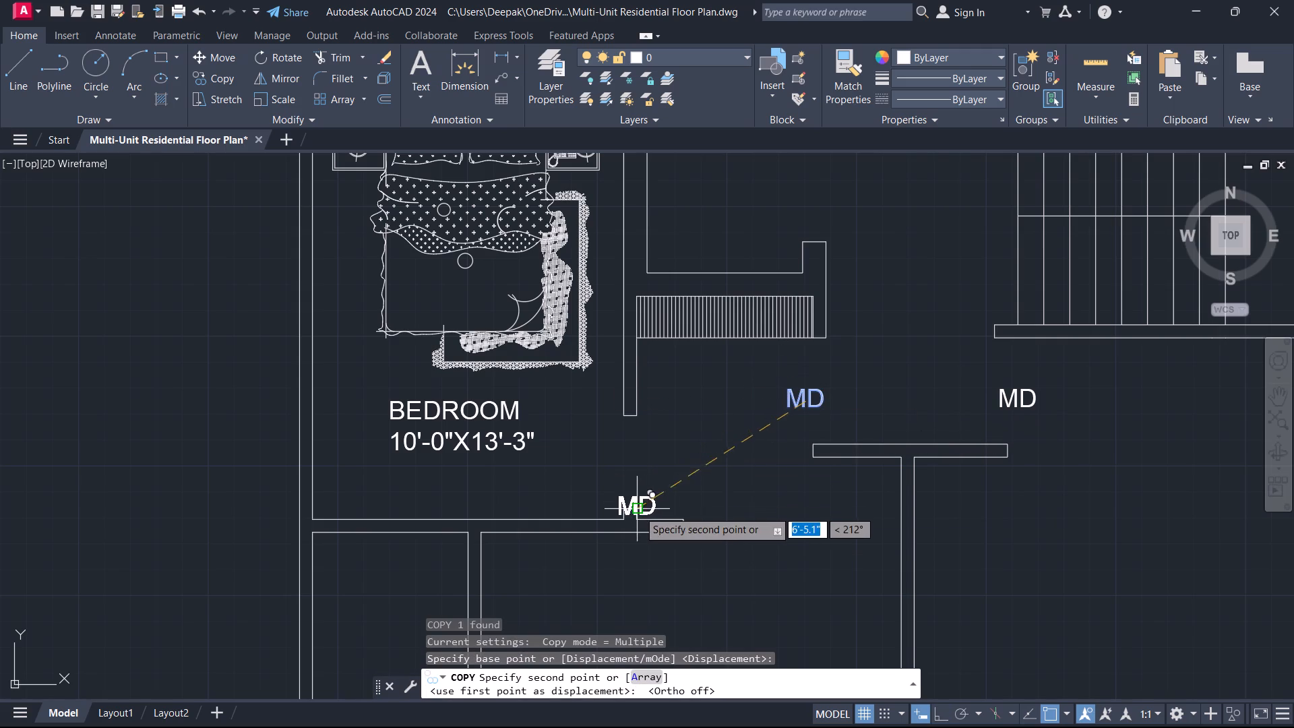
{"action": "left_click", "coordinate": [635, 470]}
{"action": "key", "text": "Escape"}
Change the copied label at the bedroom door opening to read D.
{"action": "double_click", "coordinate": [629, 468]}
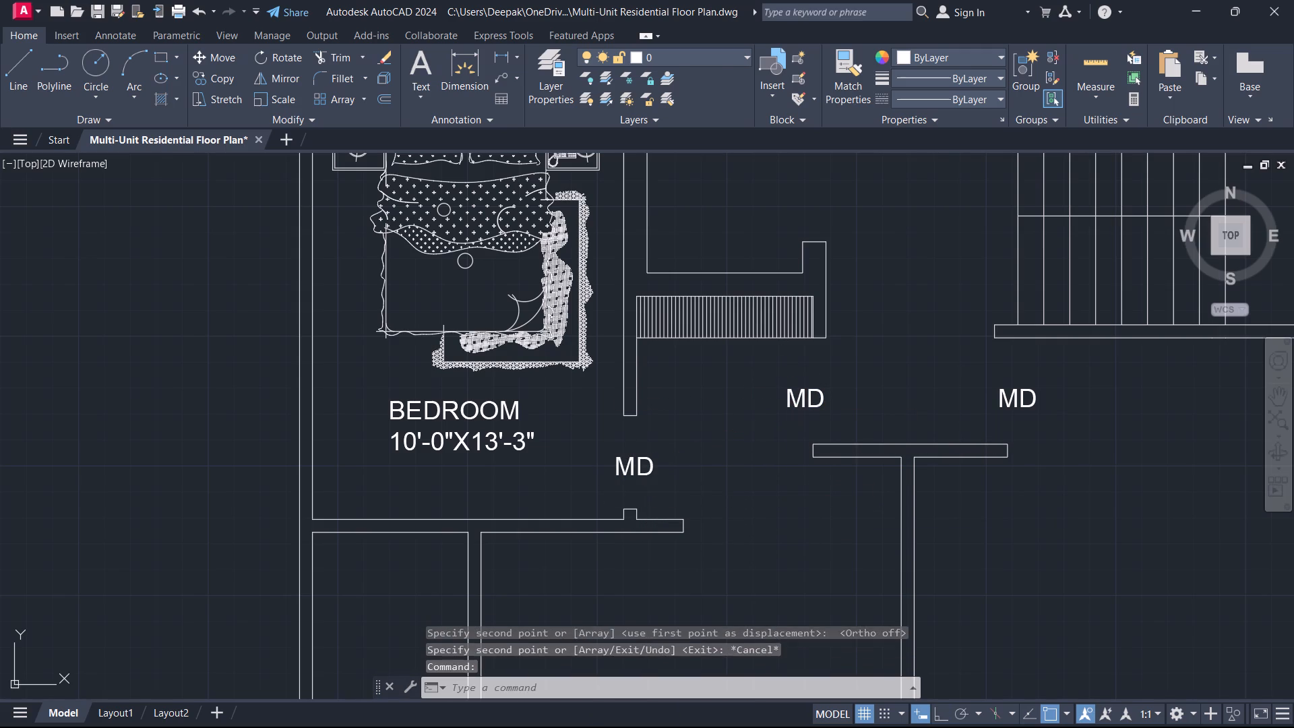
{"action": "left_click", "coordinate": [640, 472]}
{"action": "key", "text": "BackSpace"}
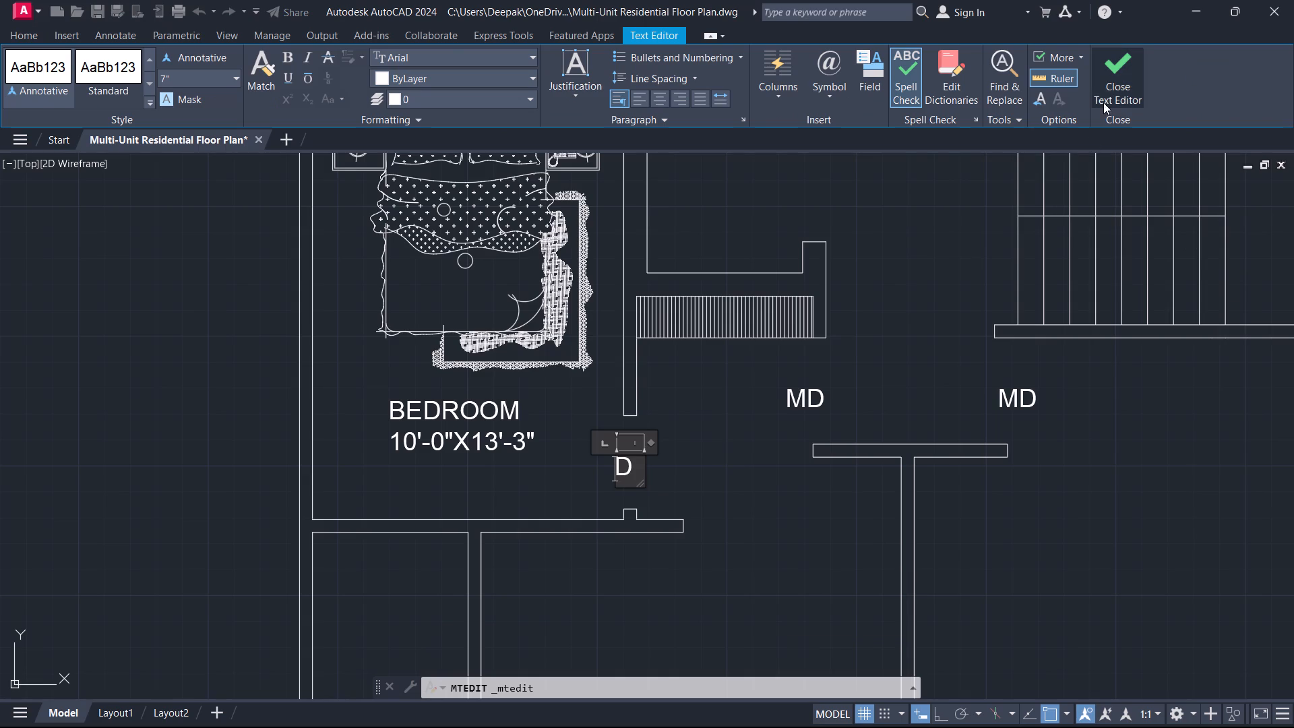
{"action": "left_click", "coordinate": [1103, 84]}
Copy the D label from the bedroom door into the door opening of the furnished southwest bedroom.
{"action": "left_click", "coordinate": [619, 456]}
{"action": "key", "text": "c"}
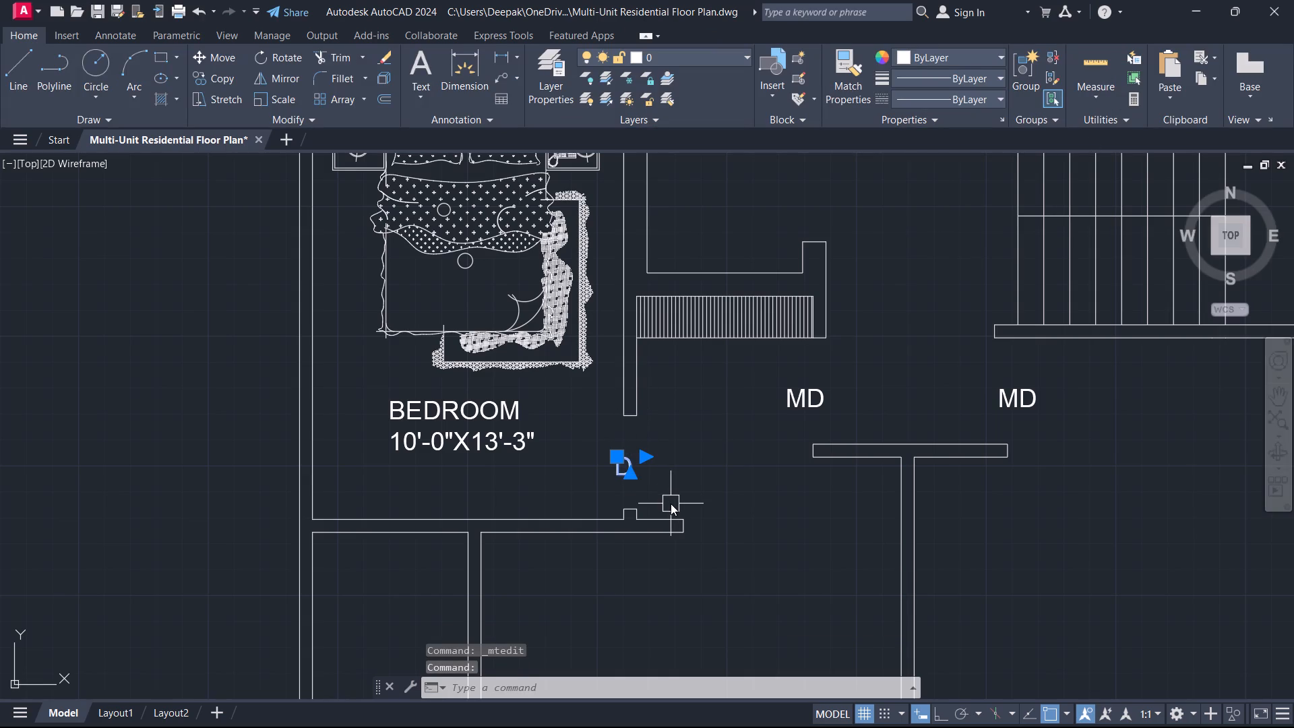
{"action": "key", "text": "o"}
{"action": "key", "text": "space"}
{"action": "scroll", "coordinate": [666, 509], "scroll_direction": "up", "scroll_amount": 2}
{"action": "left_click", "coordinate": [565, 414]}
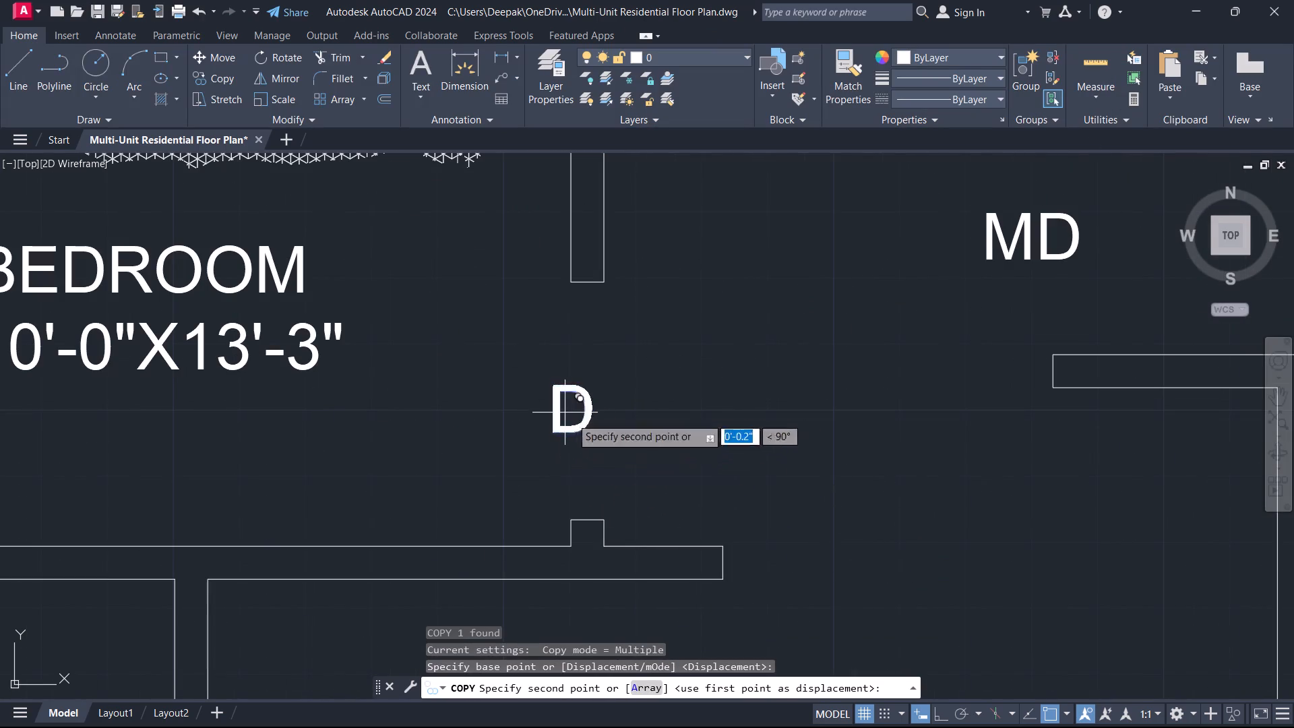
{"action": "scroll", "coordinate": [648, 398], "scroll_direction": "down", "scroll_amount": 3}
{"action": "scroll", "coordinate": [553, 497], "scroll_direction": "down", "scroll_amount": 2}
{"action": "middle_click_drag", "start_coordinate": [634, 564], "coordinate": [568, 517]}
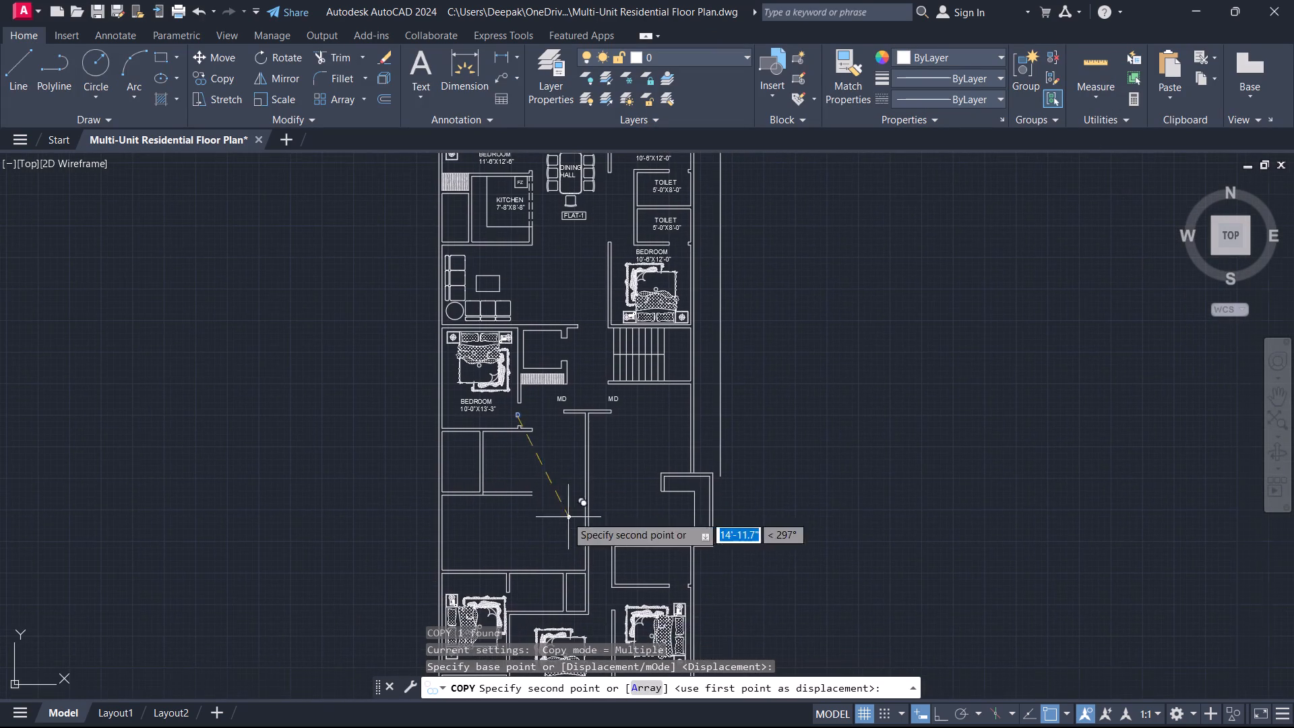
{"action": "scroll", "coordinate": [557, 611], "scroll_direction": "up", "scroll_amount": 2}
{"action": "middle_click_drag", "start_coordinate": [553, 609], "coordinate": [646, 473]}
{"action": "scroll", "coordinate": [540, 487], "scroll_direction": "up", "scroll_amount": 2}
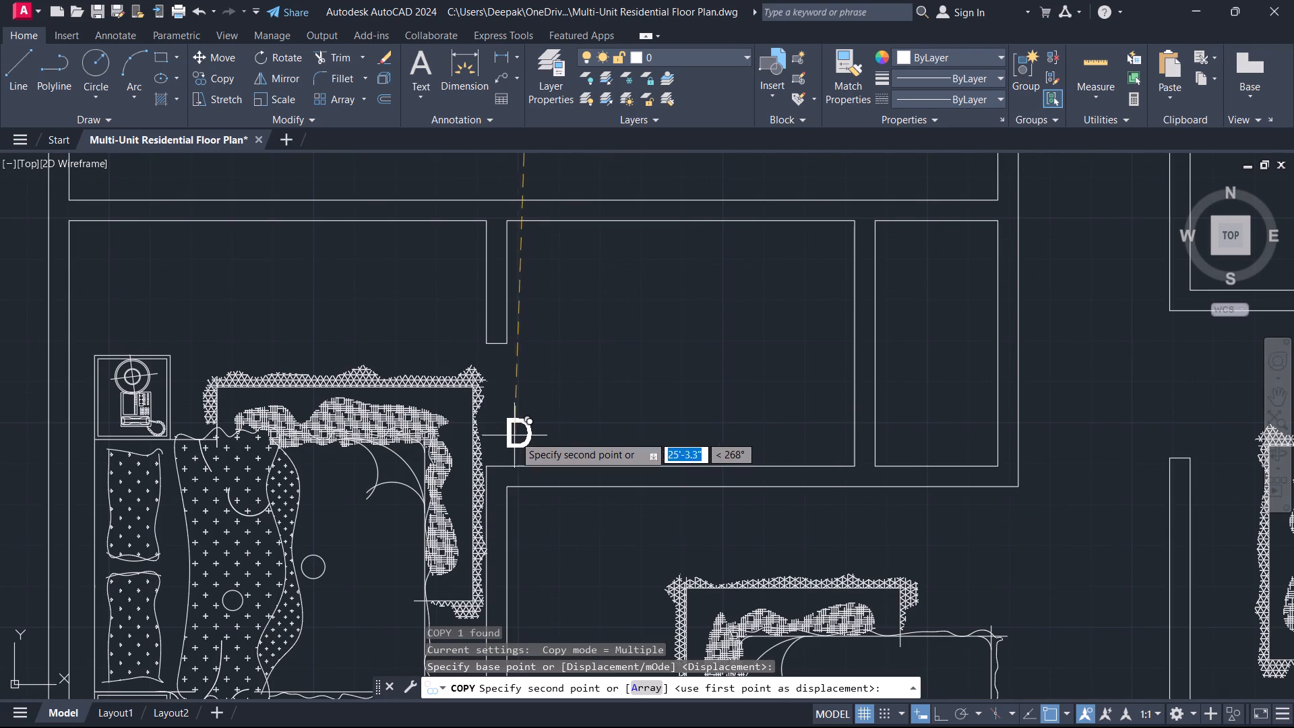
{"action": "left_click", "coordinate": [501, 411]}
Place further D copies at the southern middle bedroom's opening, the small southeast room's opening and the southeast bedroom's opening.
{"action": "scroll", "coordinate": [671, 522], "scroll_direction": "down", "scroll_amount": 1}
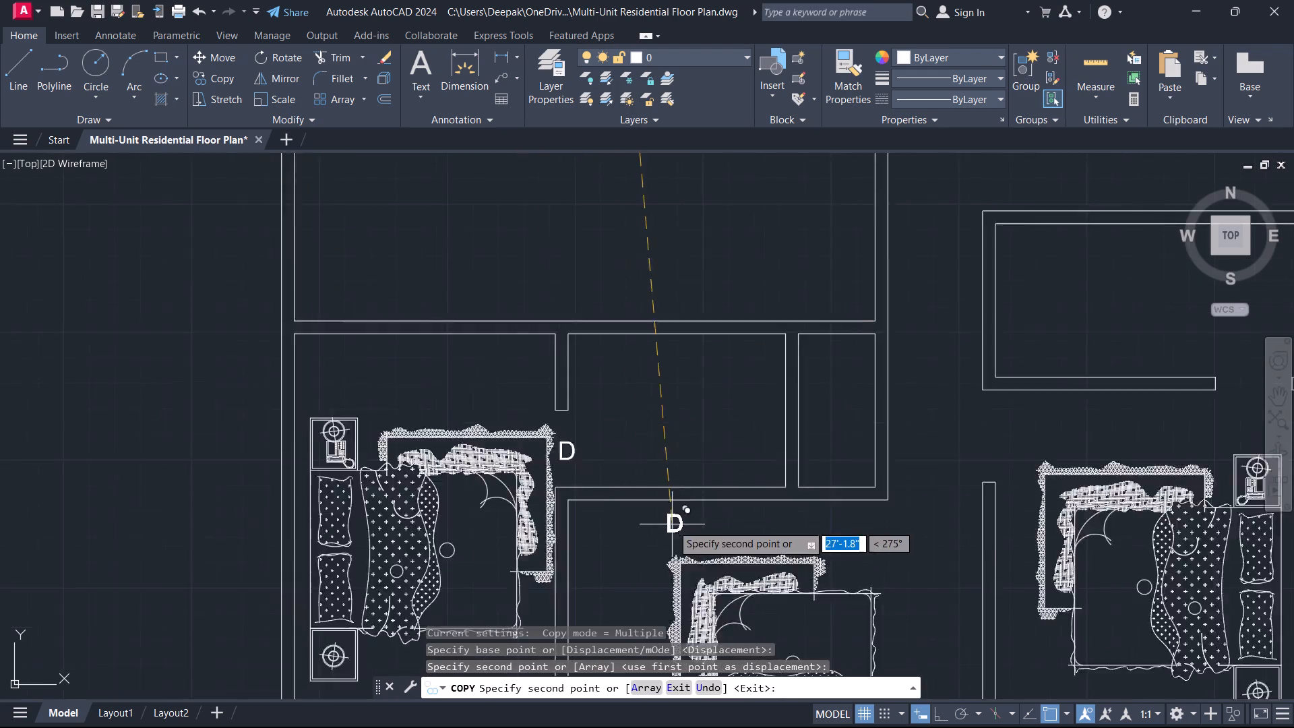
{"action": "scroll", "coordinate": [672, 524], "scroll_direction": "down", "scroll_amount": 1}
{"action": "middle_click_drag", "start_coordinate": [673, 524], "coordinate": [615, 376]}
{"action": "scroll", "coordinate": [713, 386], "scroll_direction": "up", "scroll_amount": 2}
{"action": "left_click", "coordinate": [844, 313]}
{"action": "scroll", "coordinate": [838, 325], "scroll_direction": "down", "scroll_amount": 3}
{"action": "middle_click_drag", "start_coordinate": [813, 343], "coordinate": [743, 435]}
{"action": "scroll", "coordinate": [659, 429], "scroll_direction": "up", "scroll_amount": 1}
{"action": "scroll", "coordinate": [895, 362], "scroll_direction": "up", "scroll_amount": 1}
{"action": "middle_click_drag", "start_coordinate": [895, 362], "coordinate": [708, 407]}
{"action": "scroll", "coordinate": [911, 393], "scroll_direction": "up", "scroll_amount": 2}
{"action": "left_click", "coordinate": [913, 387]}
{"action": "left_click", "coordinate": [239, 507]}
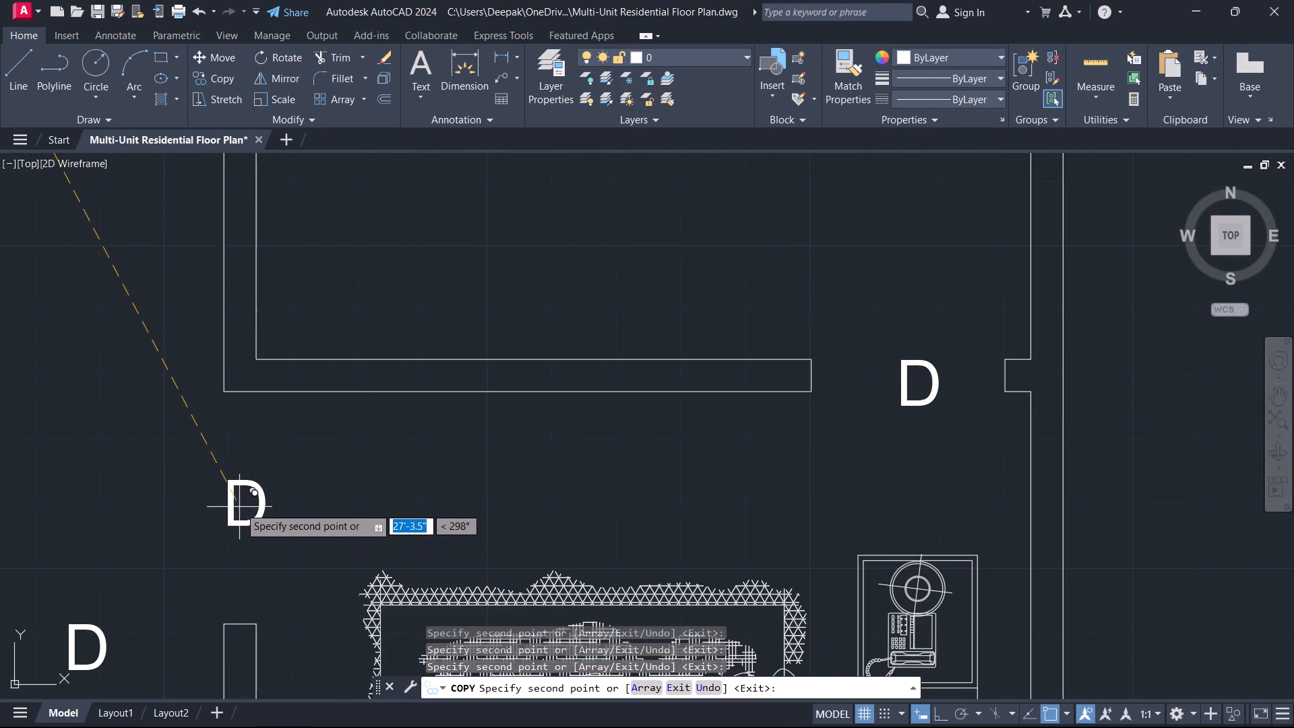
Look over the southern and central rooms for remaining door openings that need a D label.
{"action": "scroll", "coordinate": [245, 512], "scroll_direction": "down", "scroll_amount": 2}
{"action": "scroll", "coordinate": [245, 513], "scroll_direction": "up", "scroll_amount": 1}
{"action": "scroll", "coordinate": [245, 513], "scroll_direction": "down", "scroll_amount": 1}
{"action": "middle_click_drag", "start_coordinate": [249, 514], "coordinate": [562, 665]}
{"action": "scroll", "coordinate": [509, 475], "scroll_direction": "up", "scroll_amount": 1}
{"action": "scroll", "coordinate": [521, 460], "scroll_direction": "down", "scroll_amount": 2}
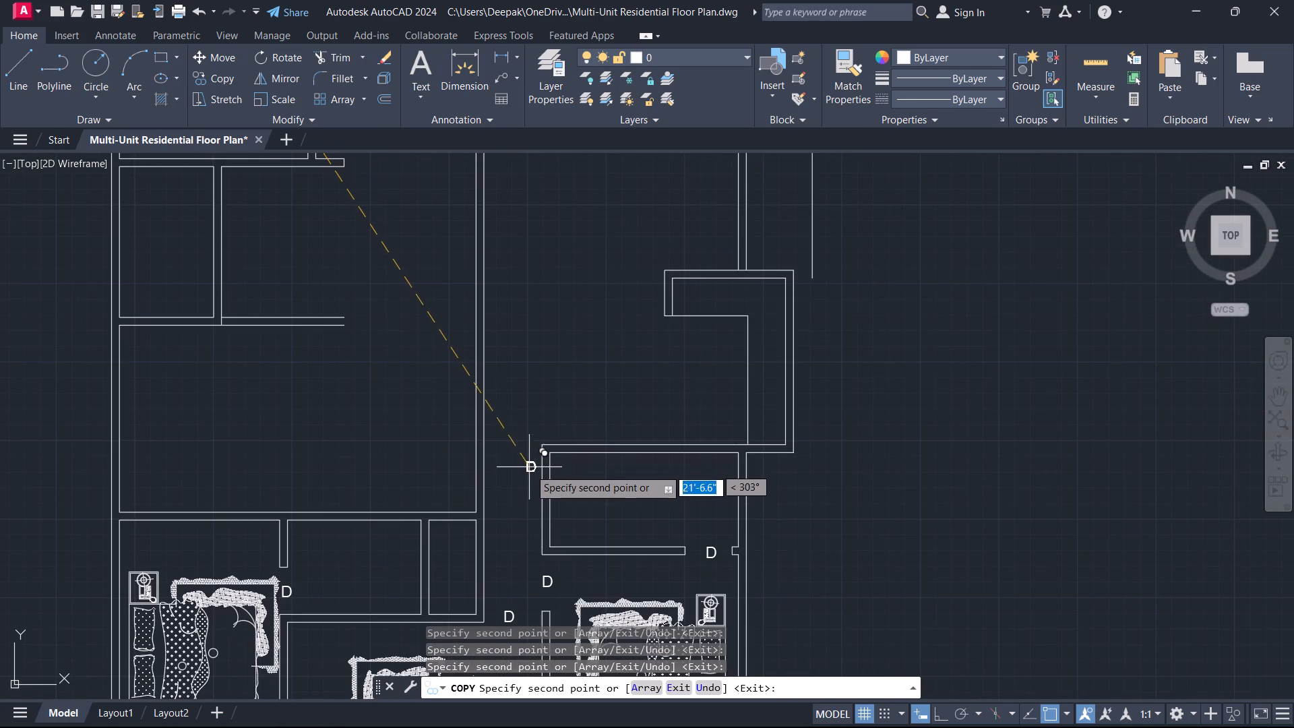
{"action": "middle_click_drag", "start_coordinate": [518, 445], "coordinate": [489, 577]}
{"action": "middle_click_drag", "start_coordinate": [504, 596], "coordinate": [616, 326]}
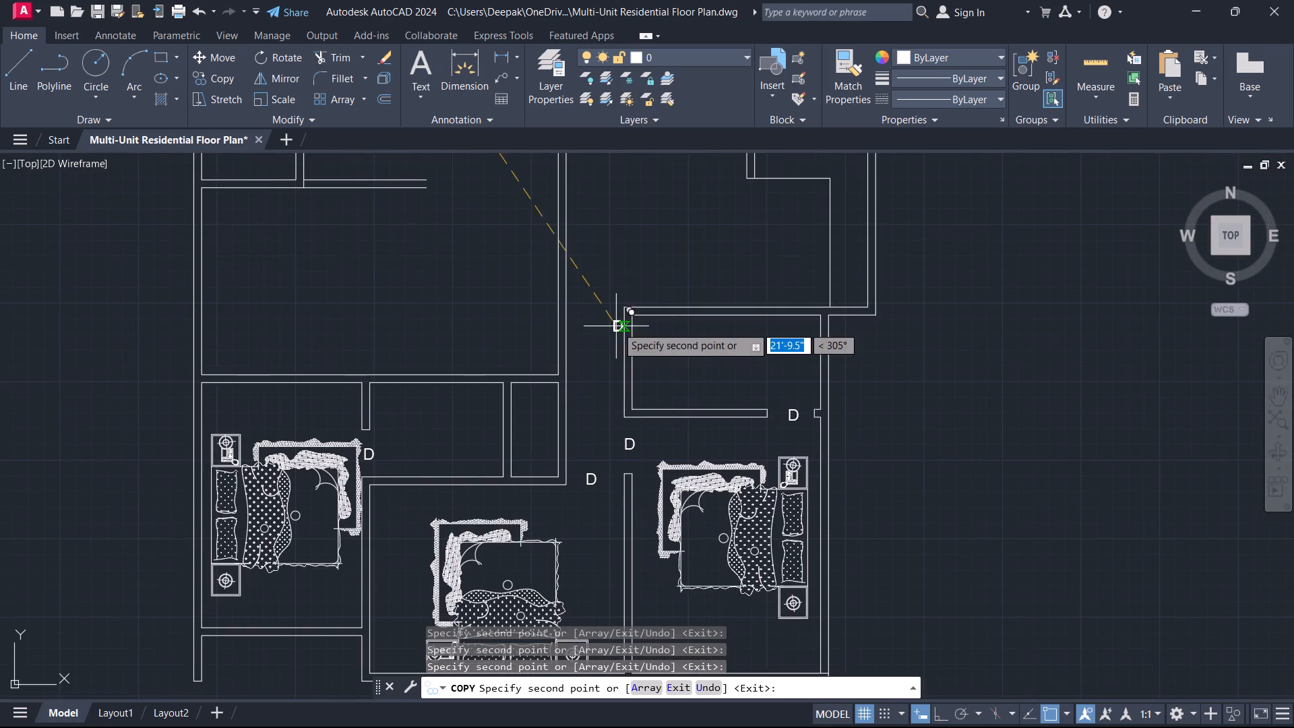
{"action": "middle_click_drag", "start_coordinate": [596, 432], "coordinate": [590, 519]}
{"action": "scroll", "coordinate": [582, 430], "scroll_direction": "up", "scroll_amount": 1}
{"action": "middle_click_drag", "start_coordinate": [616, 344], "coordinate": [592, 516]}
{"action": "scroll", "coordinate": [594, 505], "scroll_direction": "down", "scroll_amount": 1}
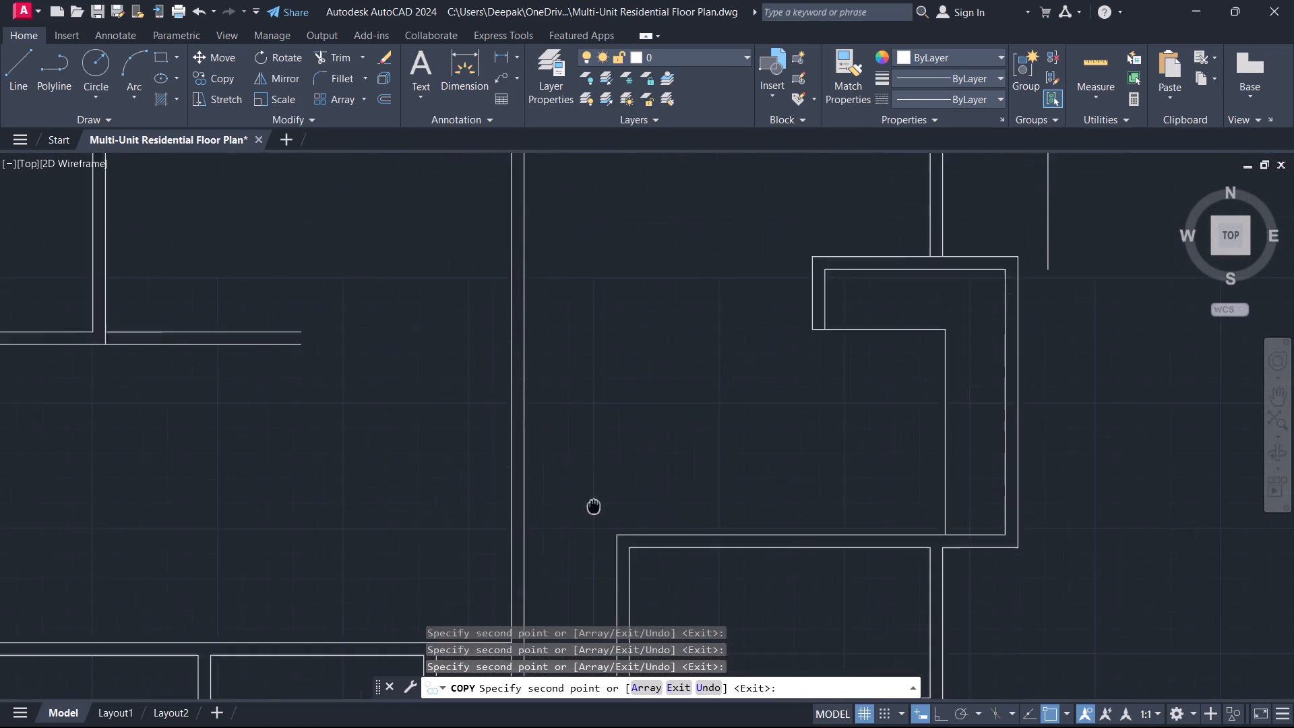
{"action": "middle_click_drag", "start_coordinate": [592, 516], "coordinate": [590, 520]}
{"action": "scroll", "coordinate": [671, 417], "scroll_direction": "down", "scroll_amount": 2}
{"action": "middle_click_drag", "start_coordinate": [673, 417], "coordinate": [669, 520]}
{"action": "scroll", "coordinate": [634, 462], "scroll_direction": "up", "scroll_amount": 1}
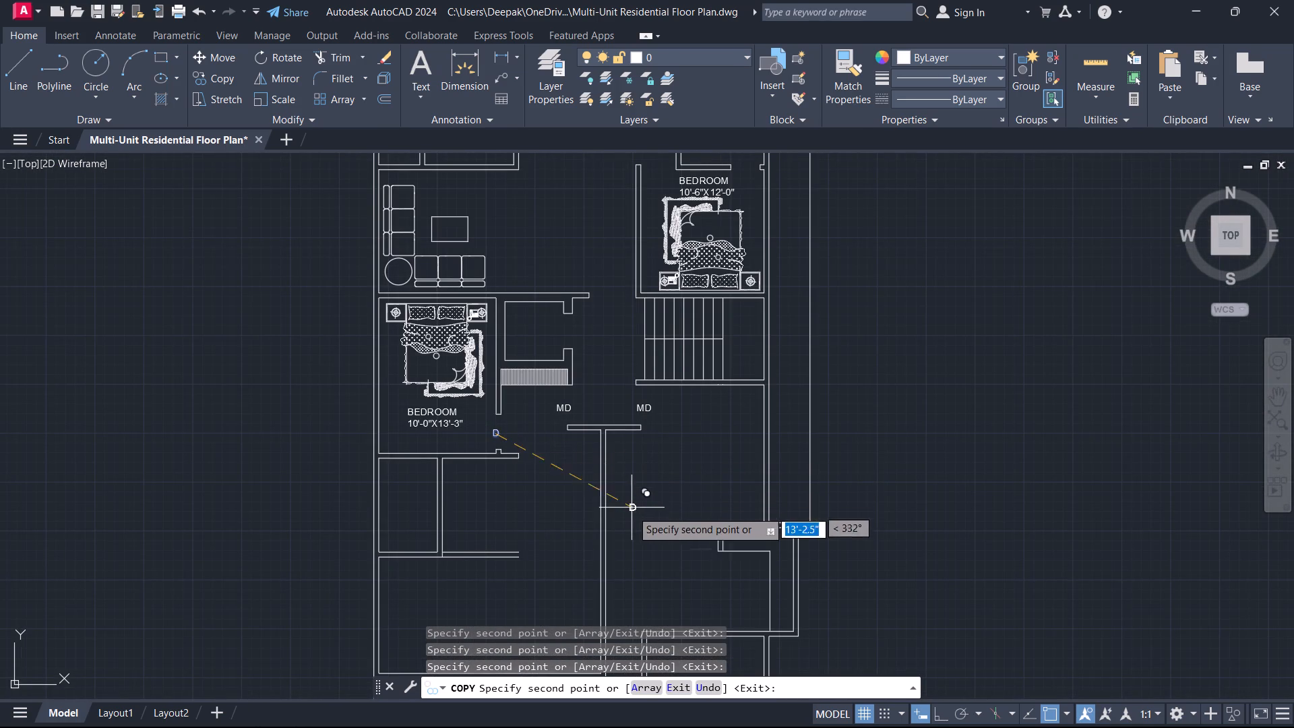
{"action": "key", "text": "Escape"}
{"action": "middle_click_drag", "start_coordinate": [652, 612], "coordinate": [736, 313]}
{"action": "scroll", "coordinate": [748, 417], "scroll_direction": "up", "scroll_amount": 1}
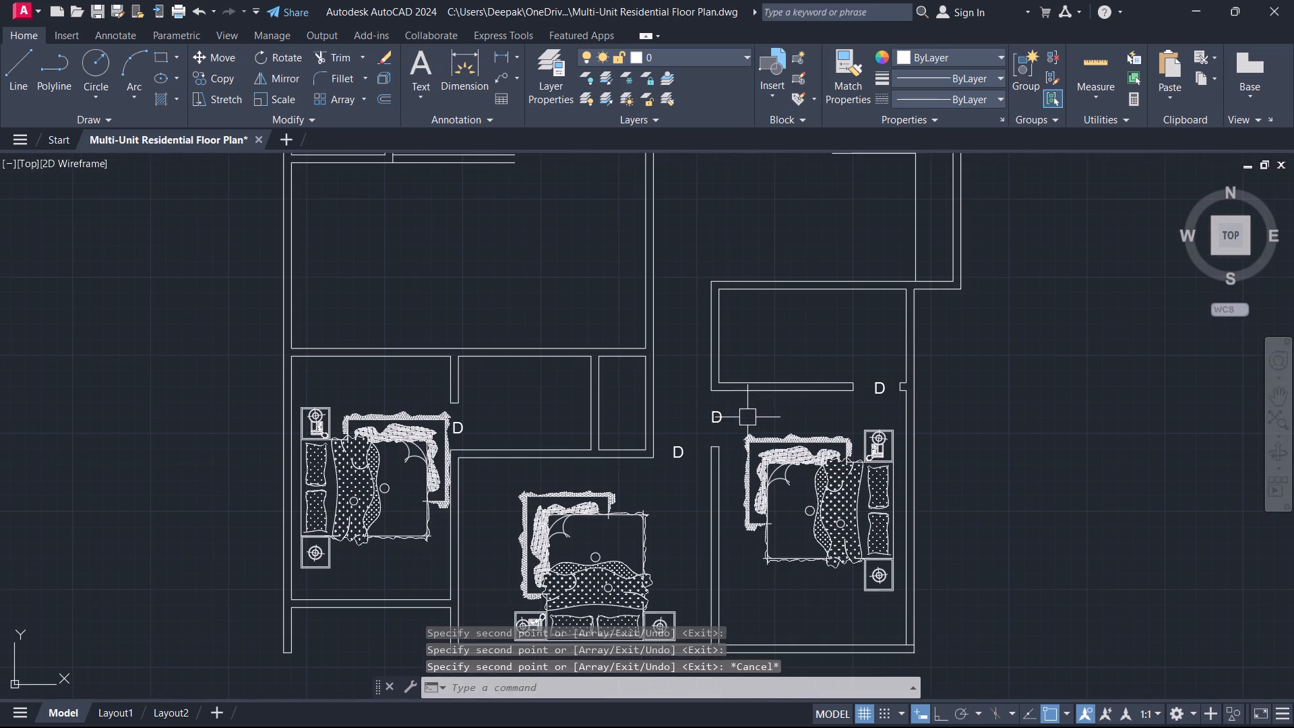
{"action": "scroll", "coordinate": [760, 359], "scroll_direction": "down", "scroll_amount": 2}
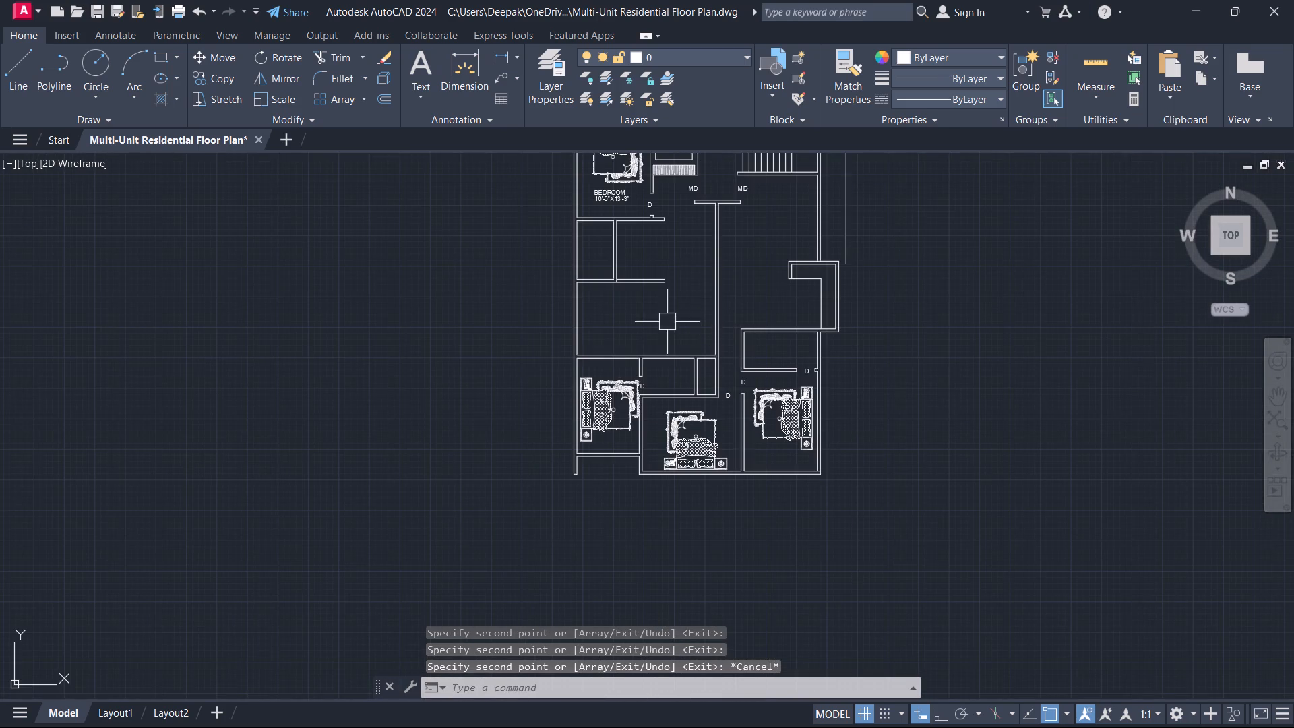
Extend the west line of the short wall stub above the southwest bedroom's D label north to the upper wall line.
{"action": "middle_click_drag", "start_coordinate": [666, 322], "coordinate": [671, 375]}
{"action": "scroll", "coordinate": [672, 361], "scroll_direction": "up", "scroll_amount": 1}
{"action": "scroll", "coordinate": [589, 330], "scroll_direction": "up", "scroll_amount": 1}
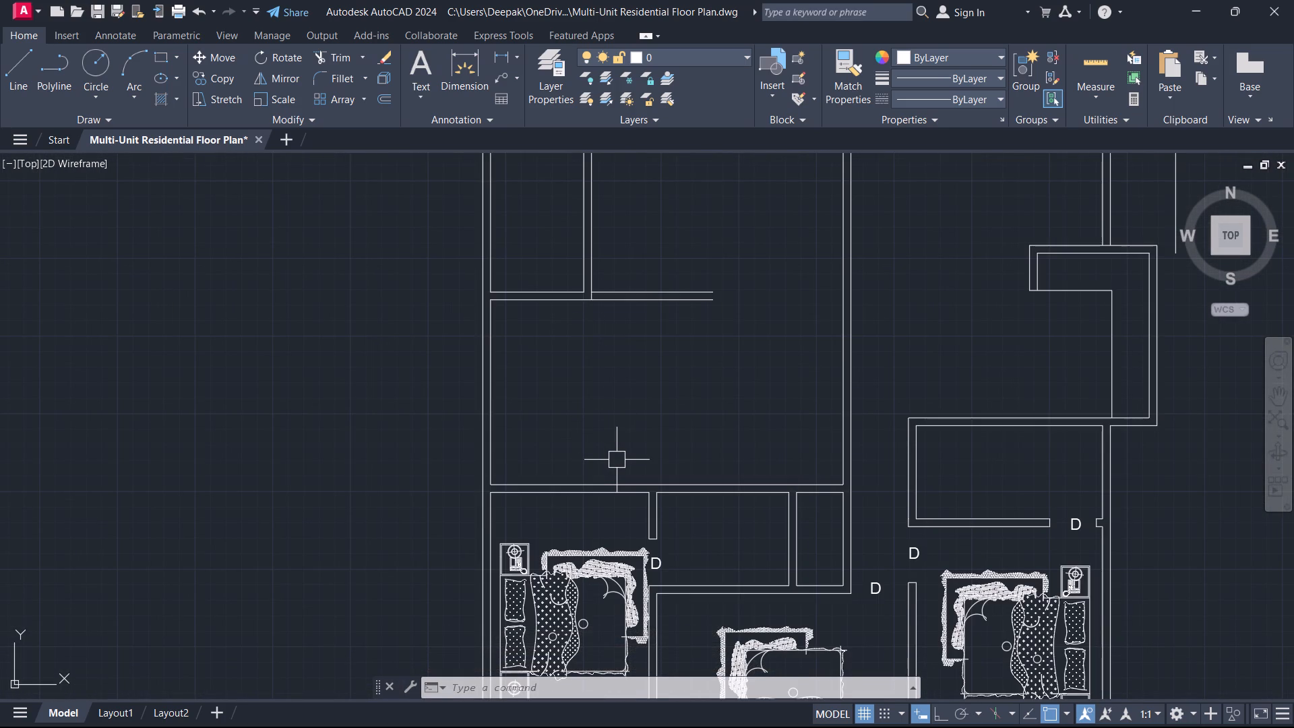
{"action": "key", "text": "e"}
{"action": "type", "text": "X"}
{"action": "key", "text": "space"}
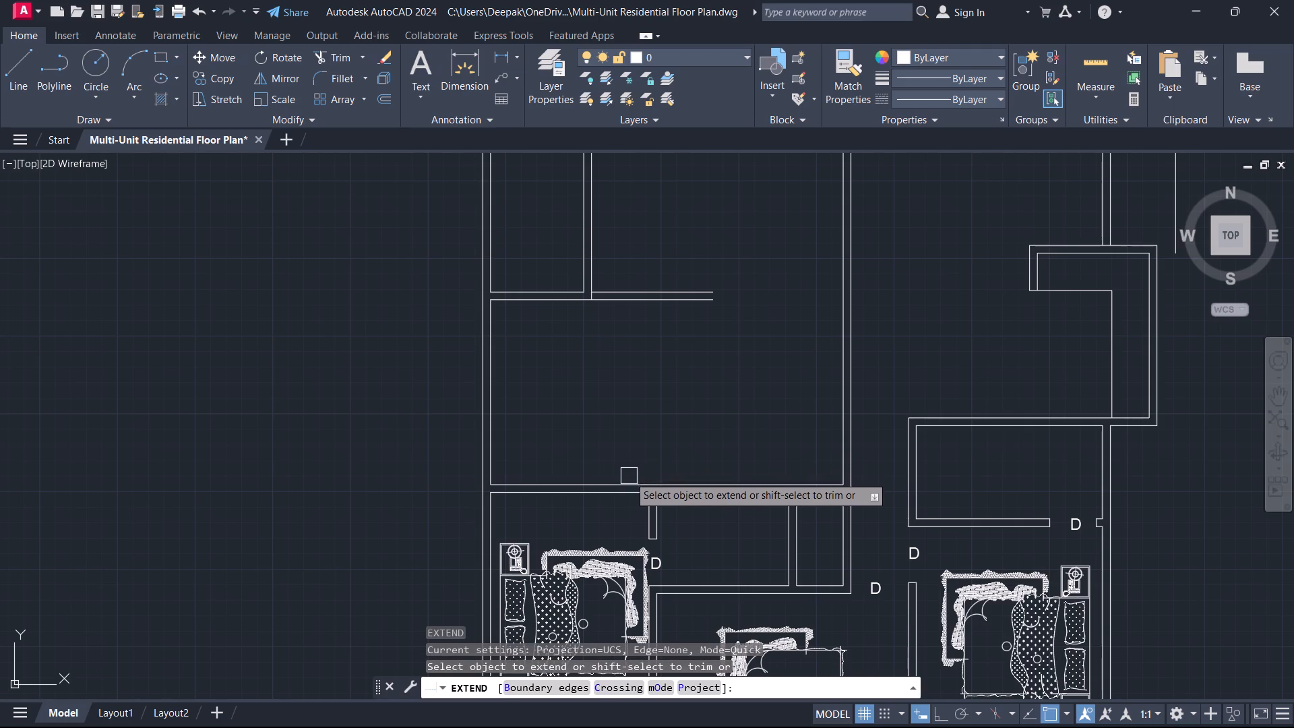
{"action": "scroll", "coordinate": [663, 498], "scroll_direction": "up", "scroll_amount": 2}
{"action": "left_click", "coordinate": [638, 528]}
{"action": "key", "text": "Escape"}
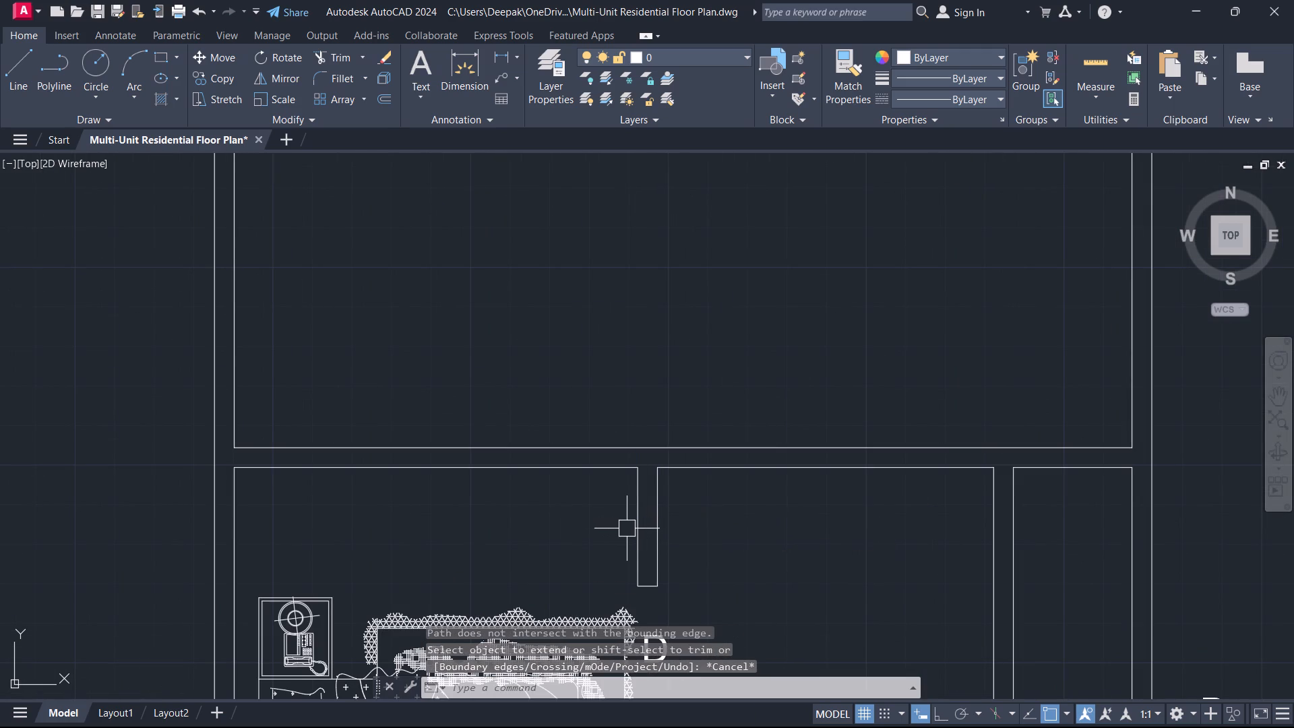
{"action": "type", "text": "EX"}
{"action": "key", "text": "space"}
{"action": "key", "text": "Escape"}
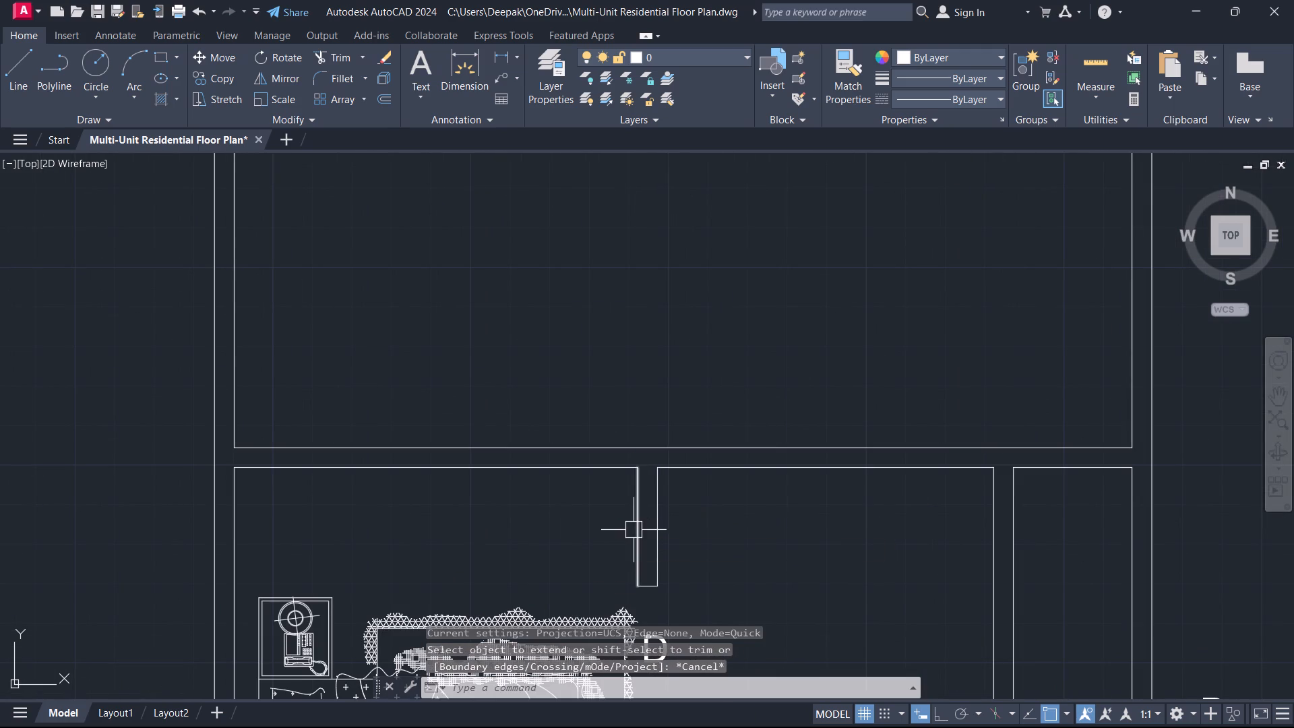
{"action": "key", "text": "Escape"}
{"action": "key", "text": "e"}
{"action": "key", "text": "x"}
{"action": "key", "text": "space"}
{"action": "left_click", "coordinate": [636, 530]}
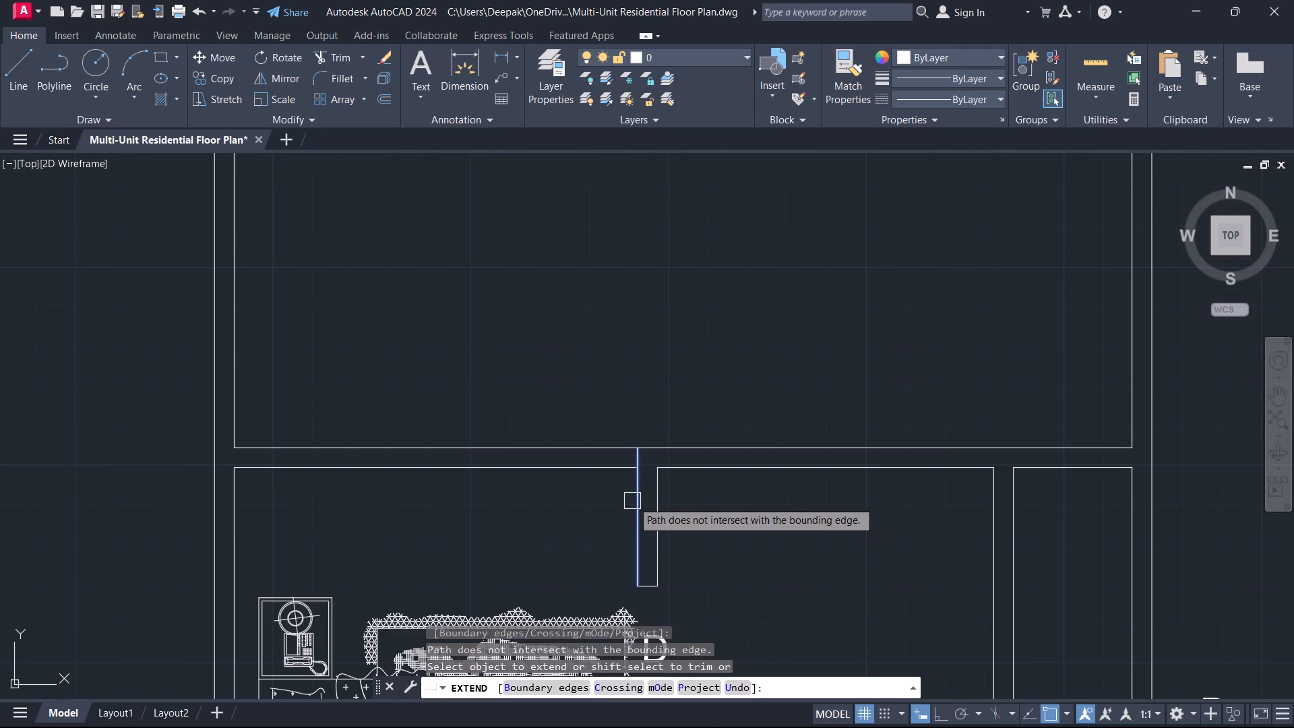
{"action": "left_click", "coordinate": [632, 499]}
{"action": "key", "text": "Escape"}
Offset the extended wall line 3' to the west.
{"action": "type", "text": "O"}
{"action": "key", "text": "space"}
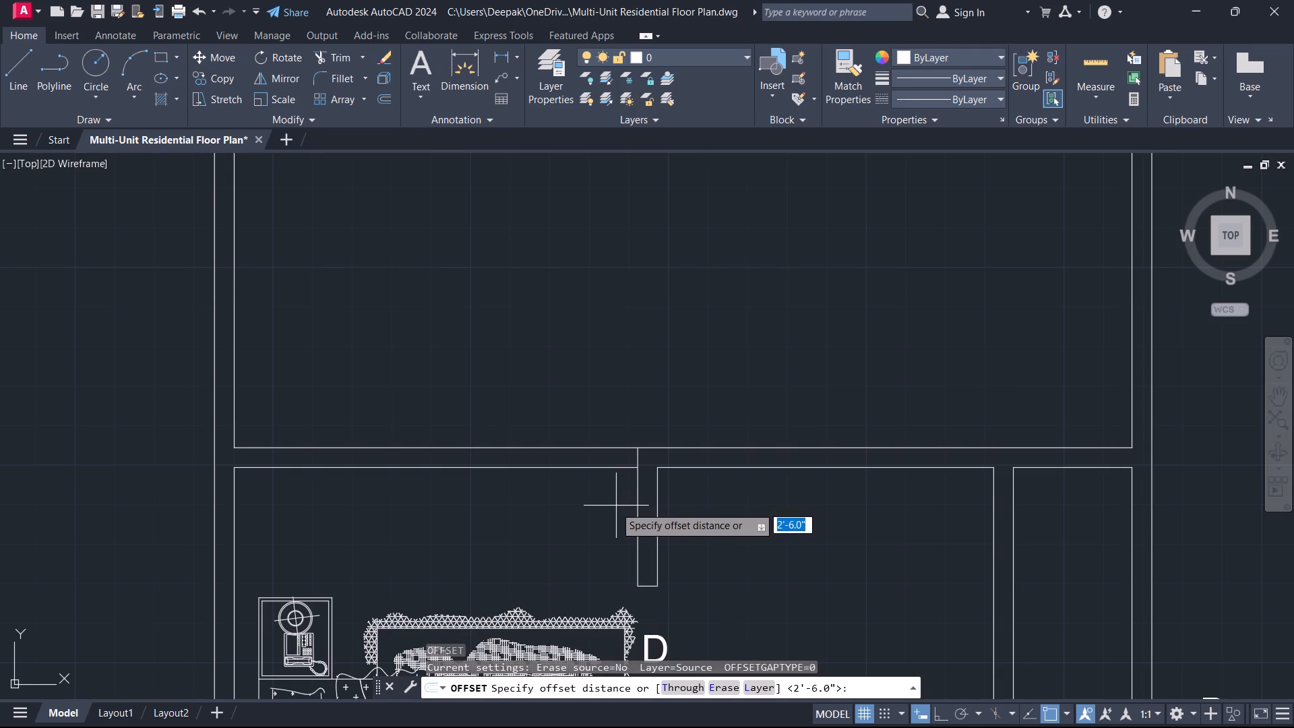
{"action": "key", "text": "3"}
{"action": "key", "text": "apostrophe"}
{"action": "key", "text": "Return"}
{"action": "left_click", "coordinate": [633, 522]}
{"action": "left_click", "coordinate": [590, 512]}
{"action": "key", "text": "Escape"}
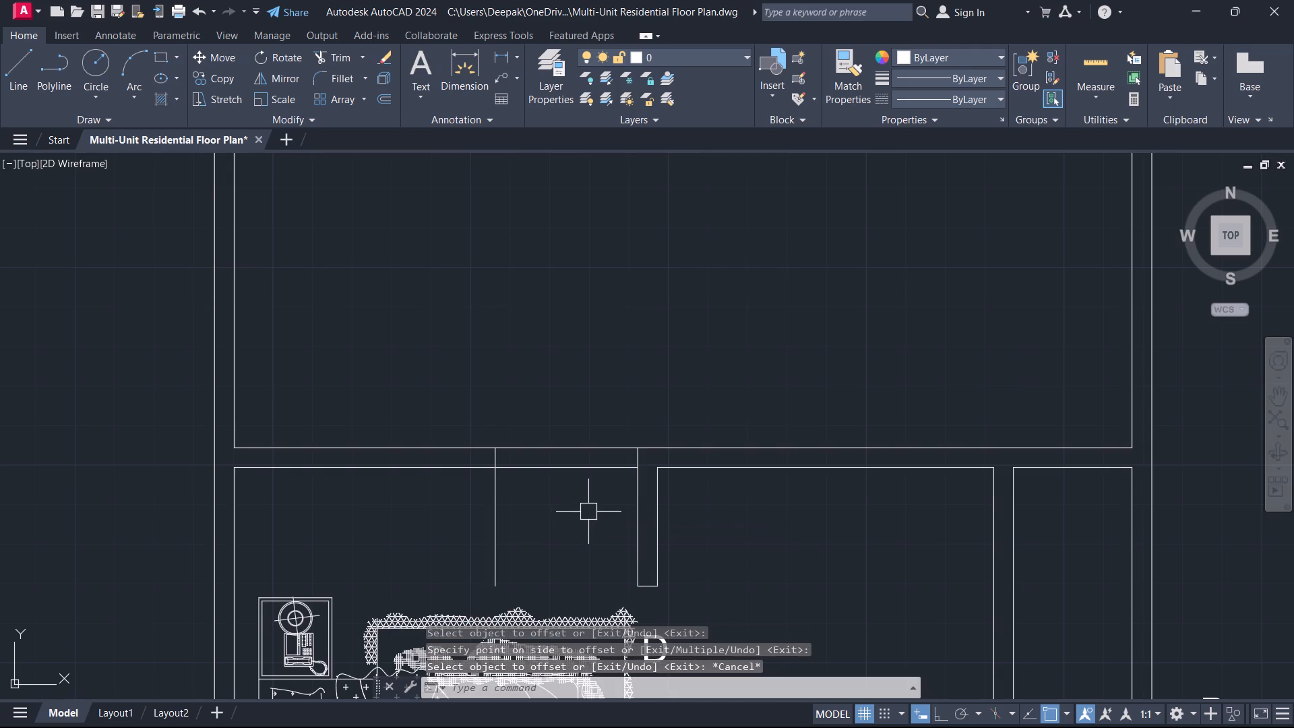
Trim the wall lines between and below the offset lines to cut a door opening in the southwest bedroom's north wall.
{"action": "type", "text": "TR"}
{"action": "key", "text": "space"}
{"action": "left_click_drag", "start_coordinate": [587, 527], "coordinate": [435, 526]}
{"action": "key", "text": "Escape"}
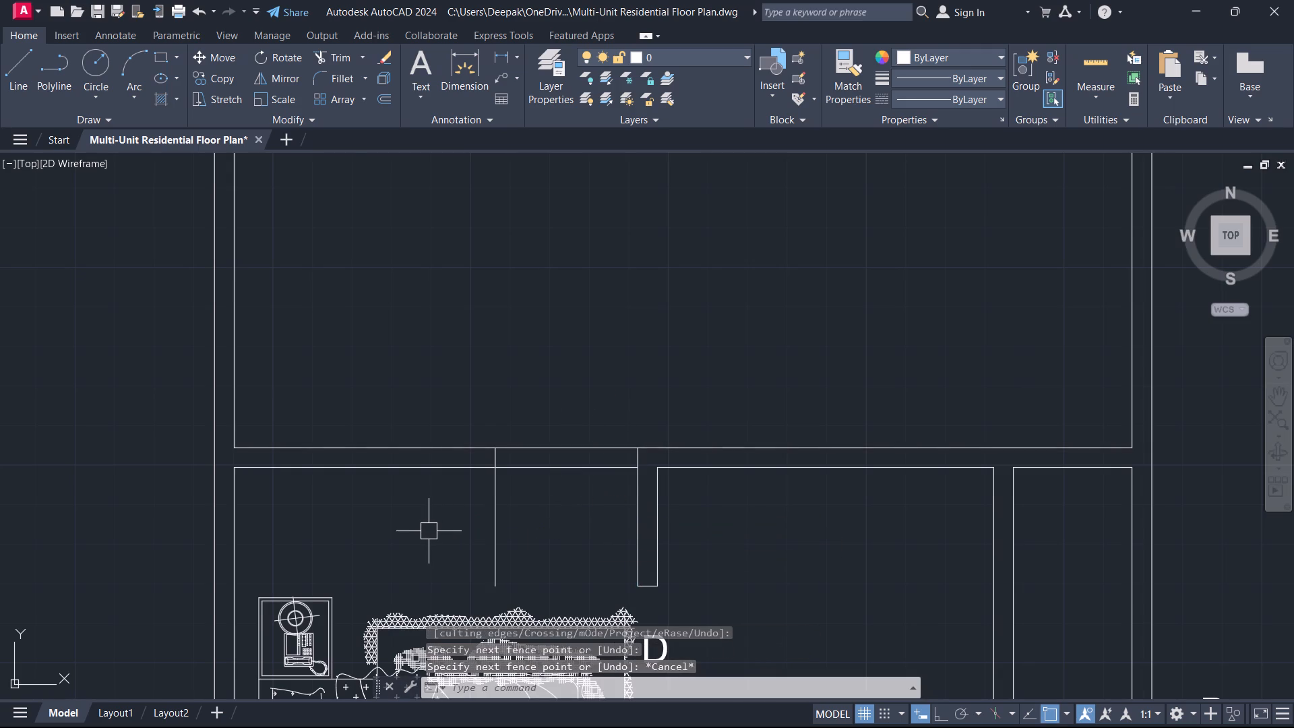
{"action": "type", "text": "TR"}
{"action": "key", "text": "space"}
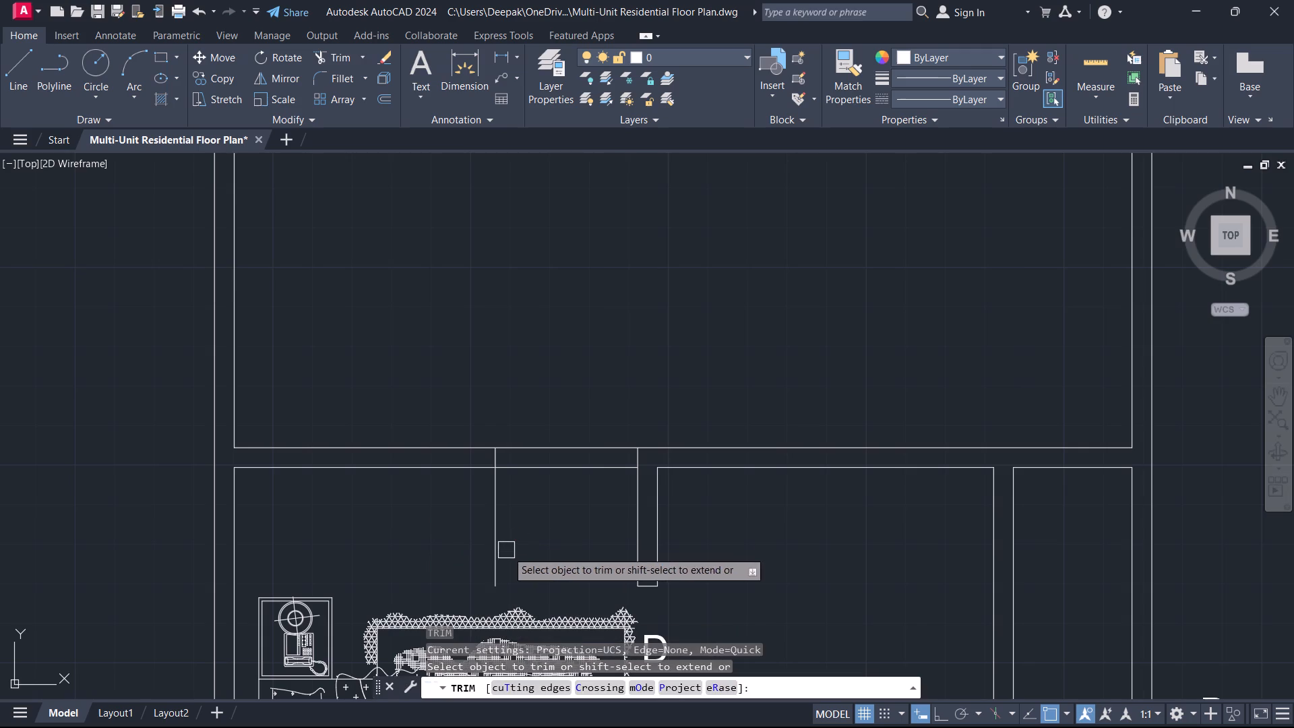
{"action": "left_click_drag", "start_coordinate": [462, 524], "coordinate": [572, 406]}
{"action": "key", "text": "Escape"}
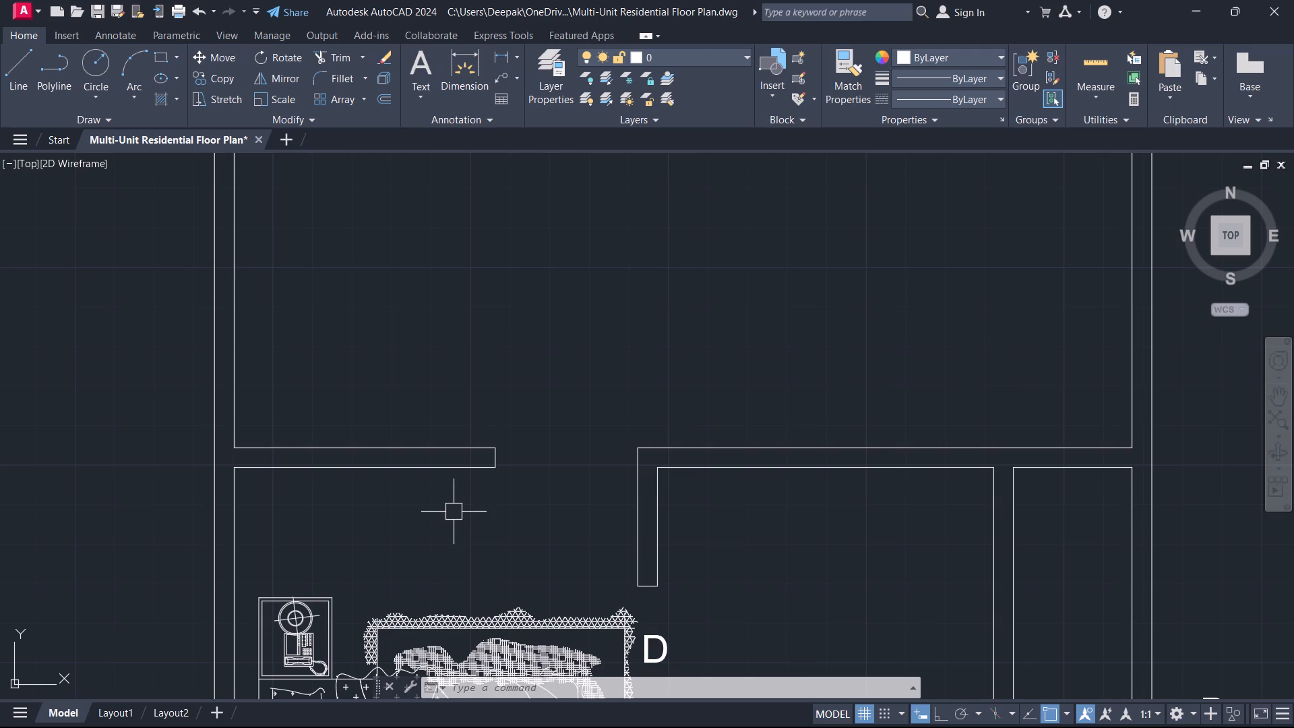
Offset the west wall's inner line and the north wall's lower line 2' into the room above the southwest bedroom.
{"action": "scroll", "coordinate": [631, 512], "scroll_direction": "down", "scroll_amount": 3}
{"action": "middle_click_drag", "start_coordinate": [631, 429], "coordinate": [631, 417]}
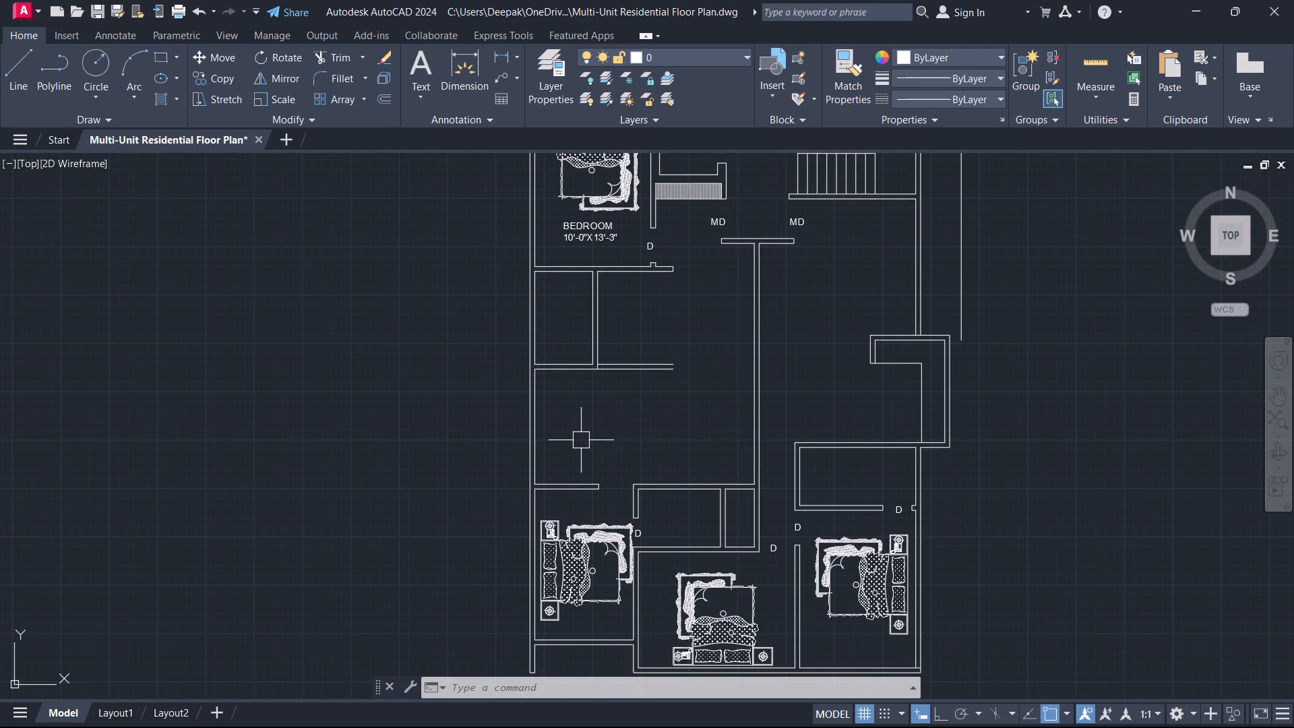
{"action": "type", "text": "O"}
{"action": "key", "text": "space"}
{"action": "key", "text": "2"}
{"action": "key", "text": "apostrophe"}
{"action": "key", "text": "Return"}
{"action": "scroll", "coordinate": [559, 443], "scroll_direction": "up", "scroll_amount": 2}
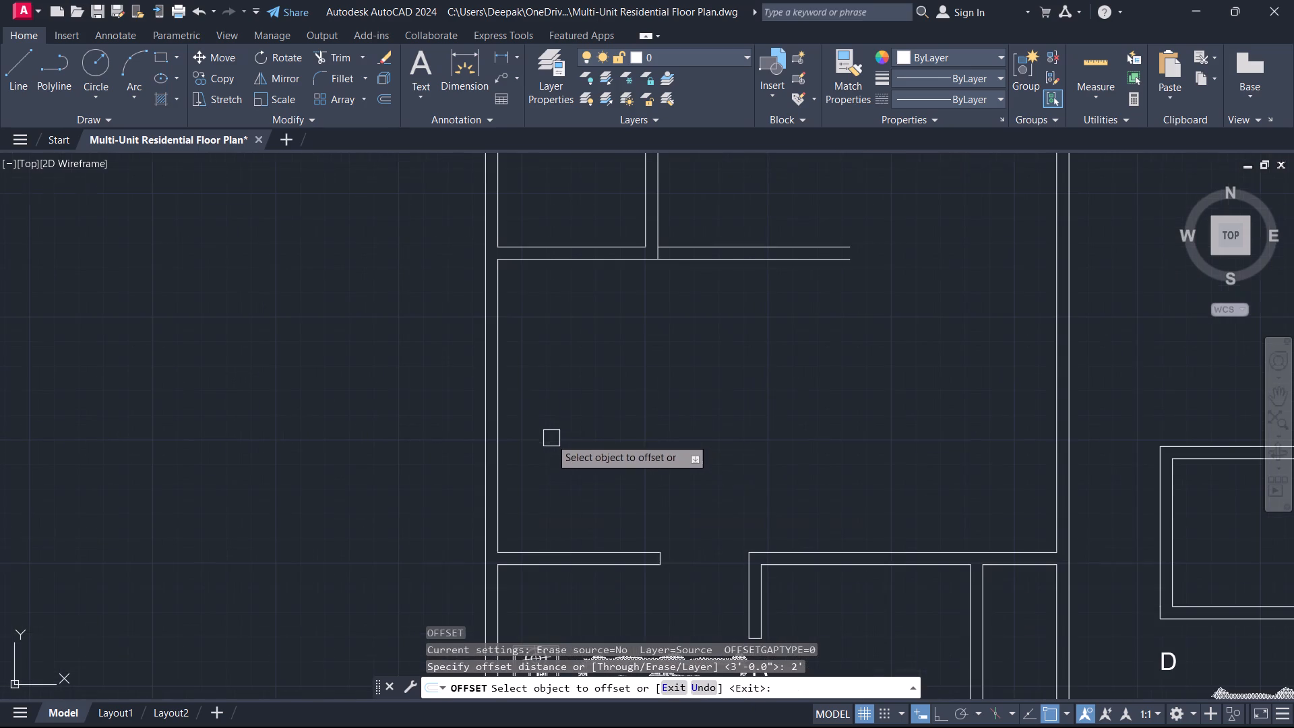
{"action": "left_click", "coordinate": [505, 406]}
{"action": "left_click", "coordinate": [549, 398]}
{"action": "left_click", "coordinate": [603, 266]}
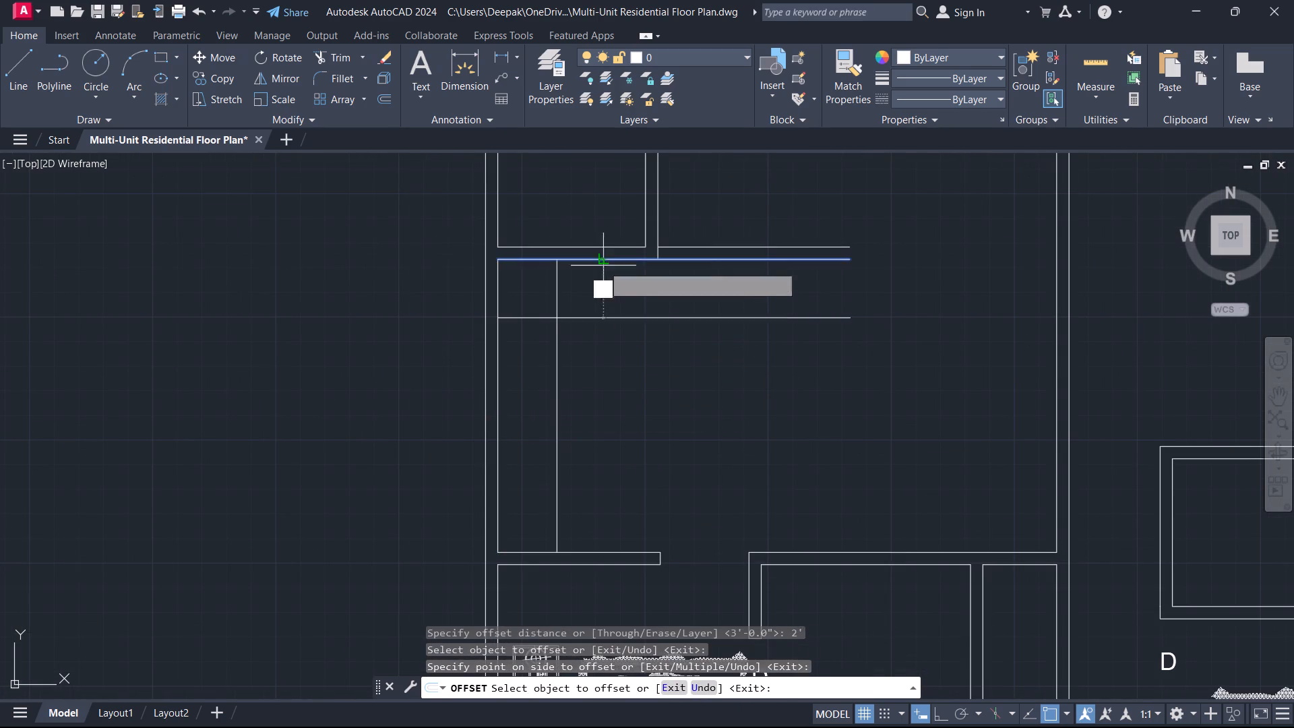
{"action": "left_click", "coordinate": [590, 323]}
{"action": "key", "text": "Escape"}
Fillet the two offset lines to join them in a square corner at the room's northwest.
{"action": "key", "text": "f"}
{"action": "key", "text": "space"}
{"action": "left_click", "coordinate": [549, 381]}
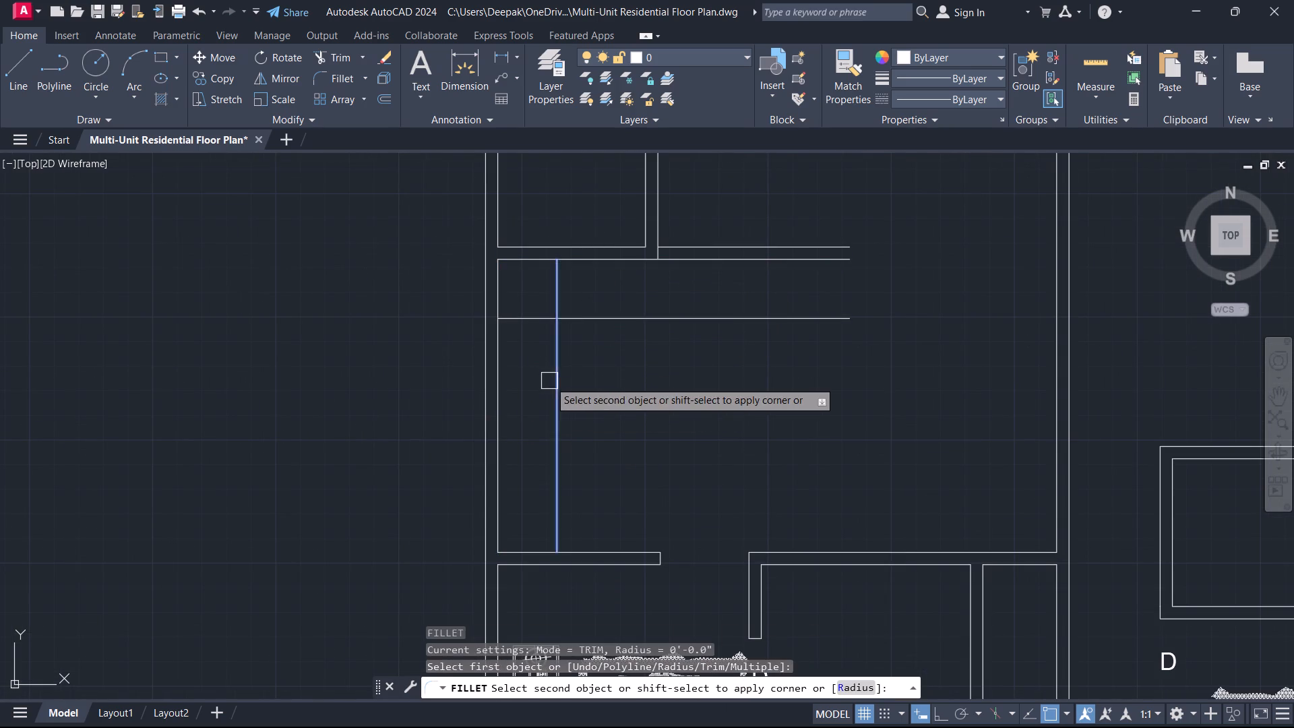
{"action": "left_click", "coordinate": [591, 311]}
{"action": "key", "text": "Escape"}
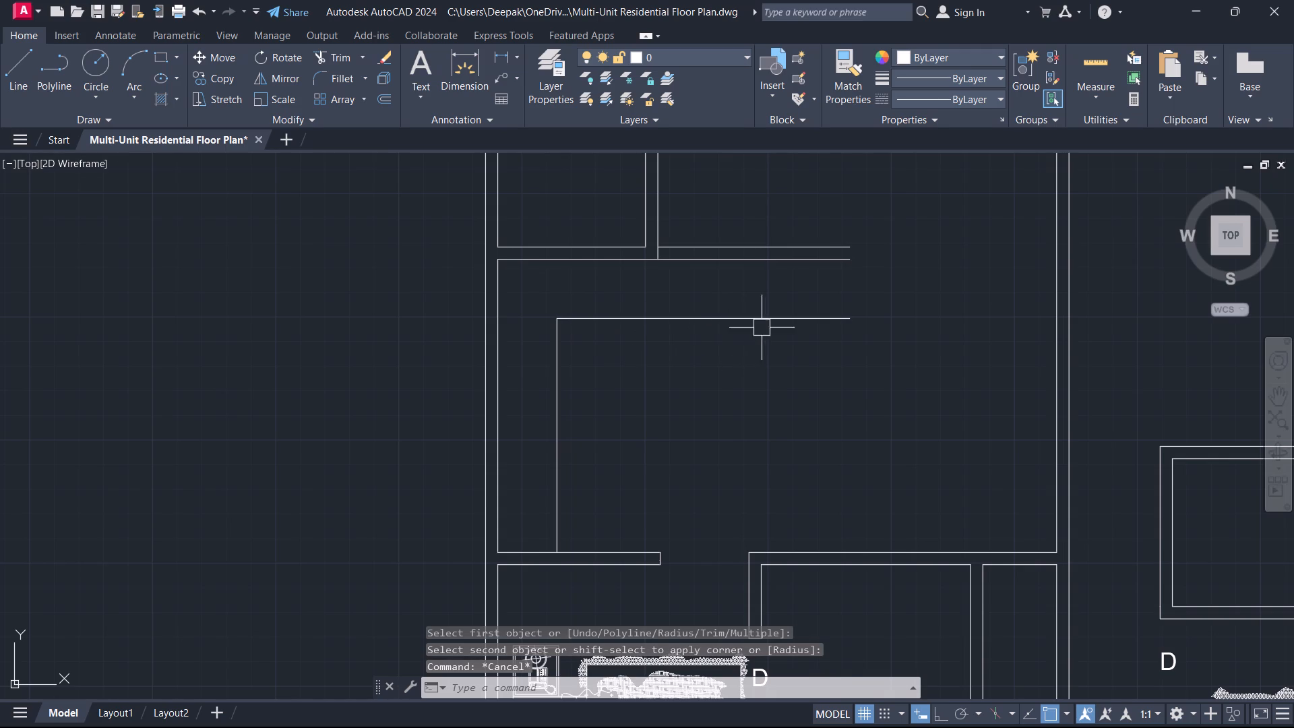
With Ortho on, stretch the west line of the stub below the 10'-0"X13'-3" bedroom's D label south to the next horizontal wall.
{"action": "scroll", "coordinate": [764, 322], "scroll_direction": "down", "scroll_amount": 1}
{"action": "middle_click_drag", "start_coordinate": [764, 322], "coordinate": [743, 415]}
{"action": "scroll", "coordinate": [743, 415], "scroll_direction": "down", "scroll_amount": 1}
{"action": "scroll", "coordinate": [706, 433], "scroll_direction": "up", "scroll_amount": 1}
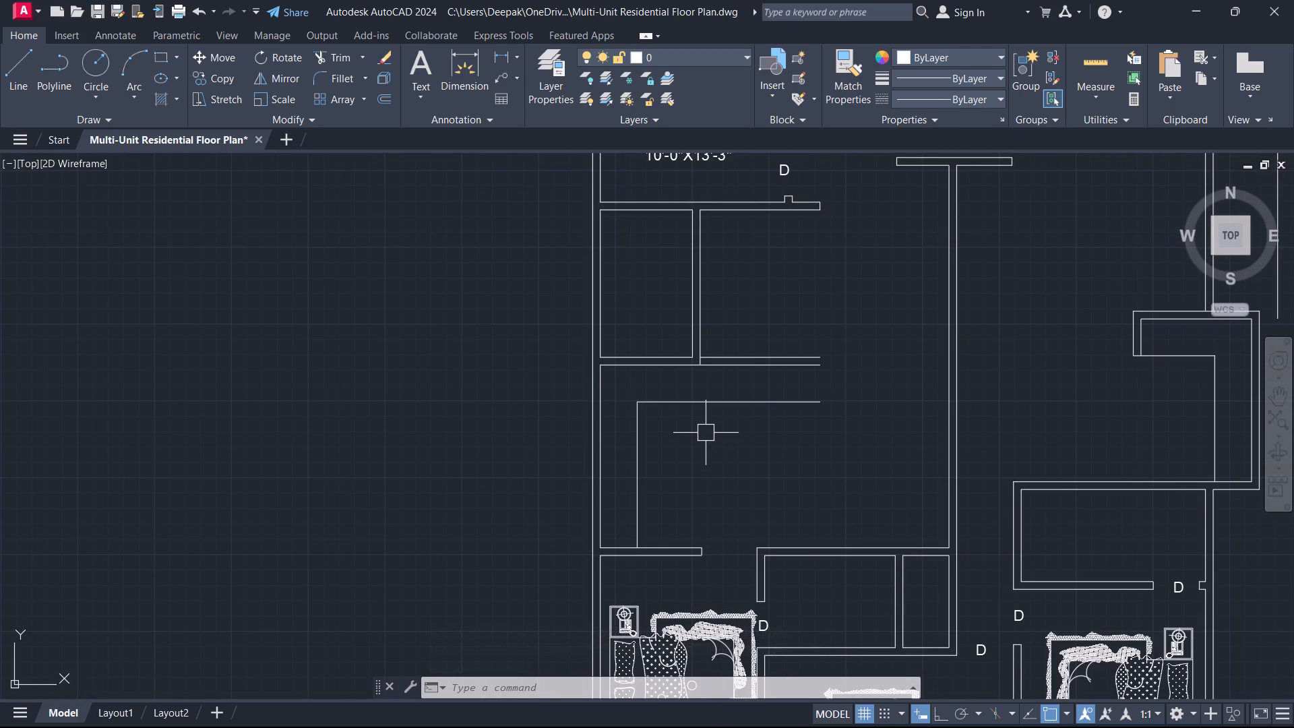
{"action": "middle_click_drag", "start_coordinate": [706, 436], "coordinate": [697, 479]}
{"action": "scroll", "coordinate": [697, 479], "scroll_direction": "down", "scroll_amount": 1}
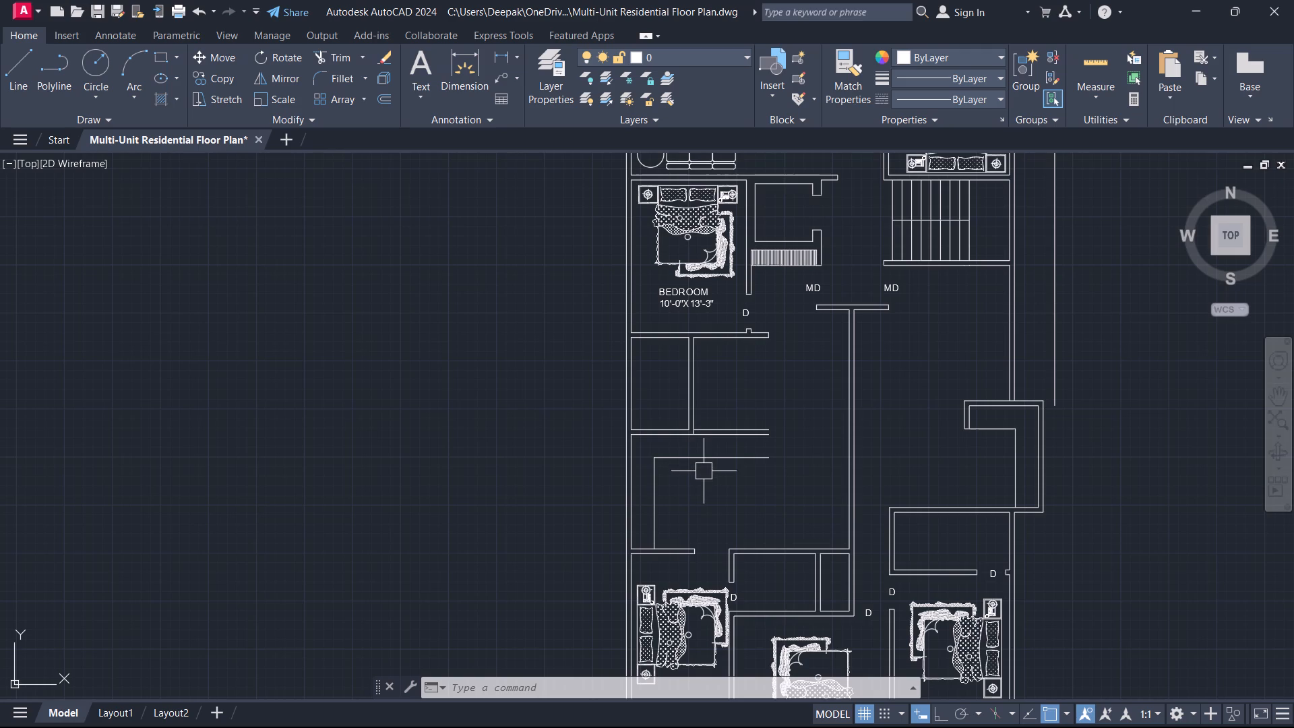
{"action": "scroll", "coordinate": [787, 373], "scroll_direction": "up", "scroll_amount": 1}
{"action": "middle_click_drag", "start_coordinate": [765, 367], "coordinate": [785, 424]}
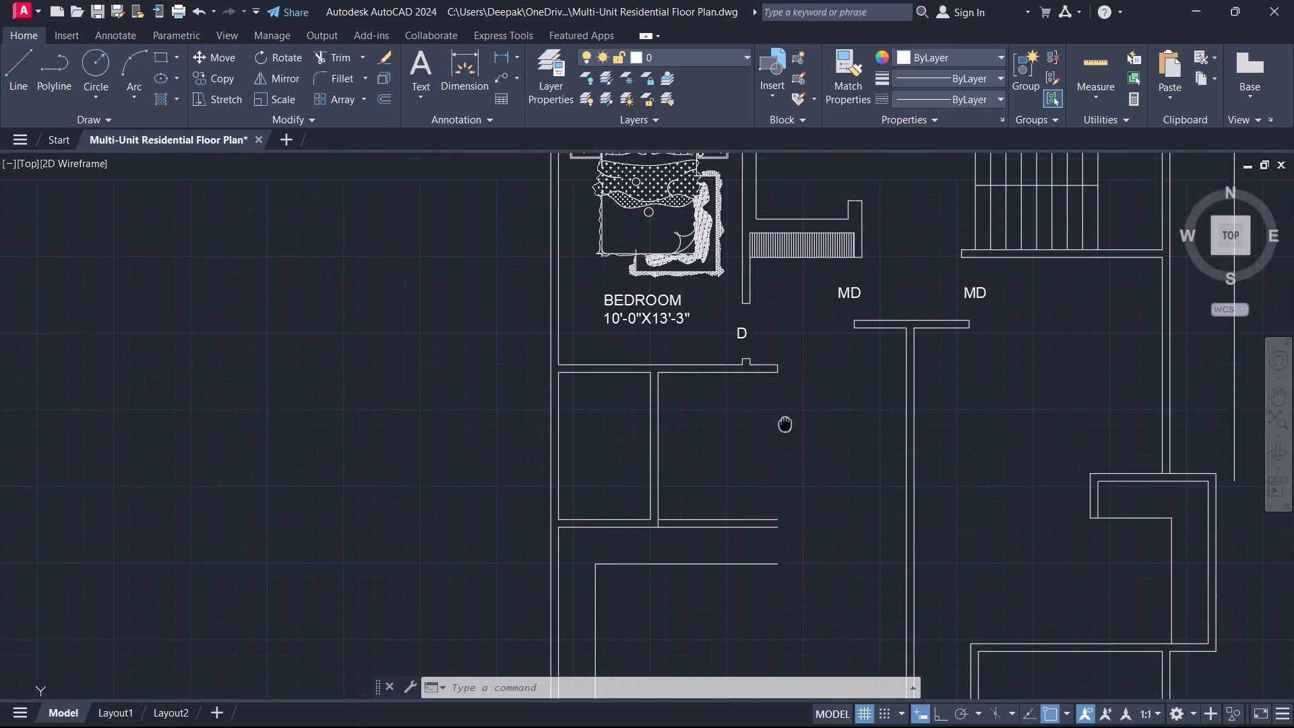
{"action": "middle_click_drag", "start_coordinate": [785, 424], "coordinate": [783, 426]}
{"action": "scroll", "coordinate": [730, 381], "scroll_direction": "up", "scroll_amount": 4}
{"action": "left_click", "coordinate": [787, 331]}
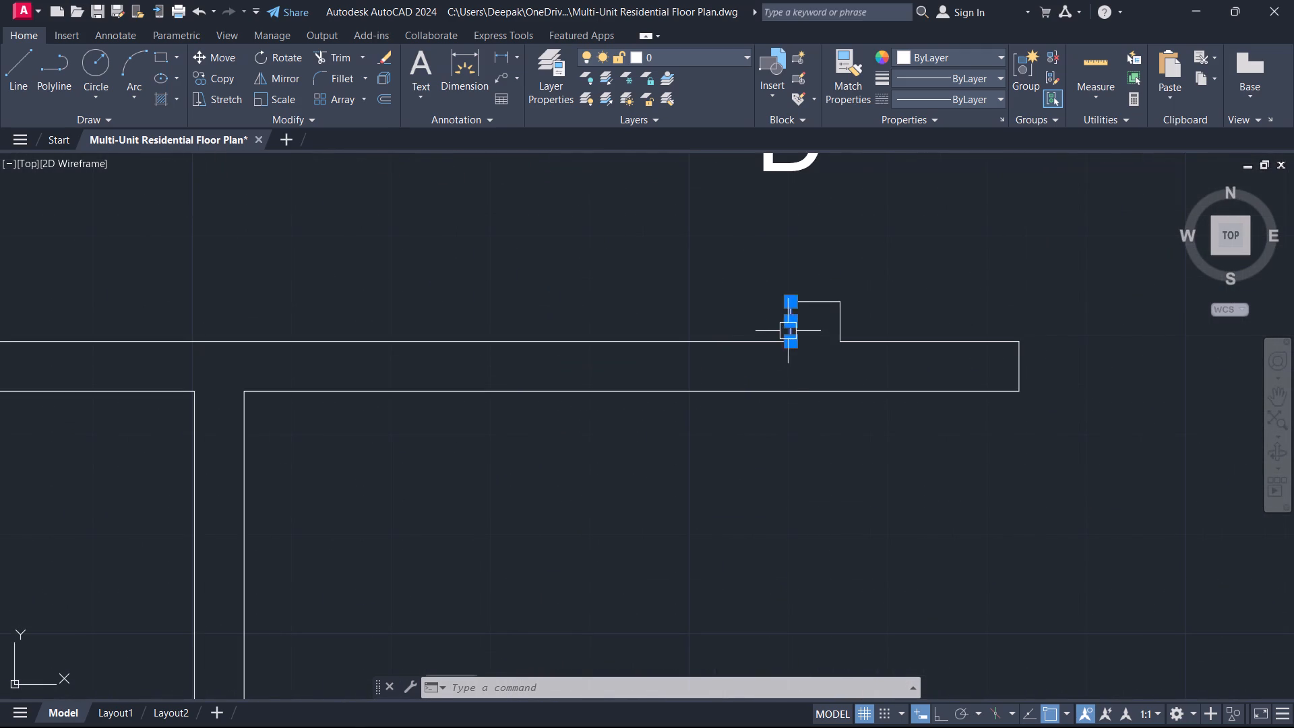
{"action": "left_click", "coordinate": [789, 346]}
{"action": "scroll", "coordinate": [778, 432], "scroll_direction": "down", "scroll_amount": 3}
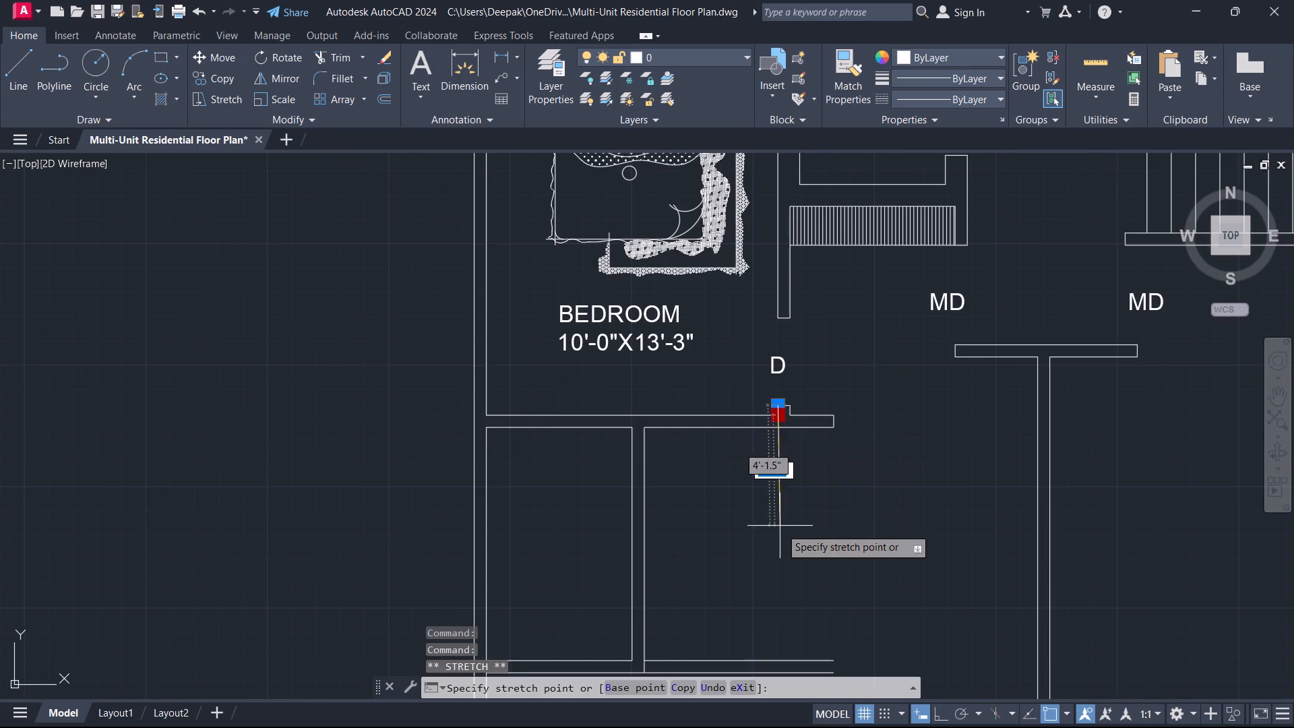
{"action": "middle_click_drag", "start_coordinate": [780, 528], "coordinate": [781, 373]}
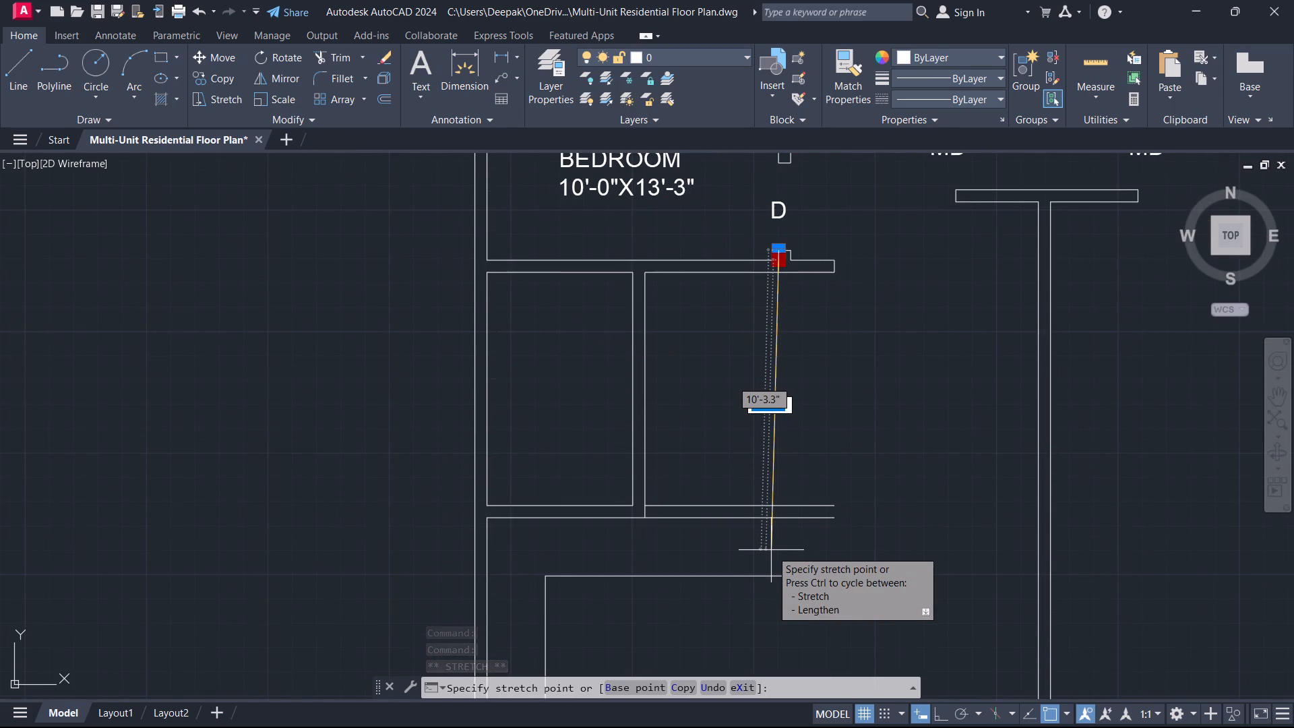
{"action": "key", "text": "F8"}
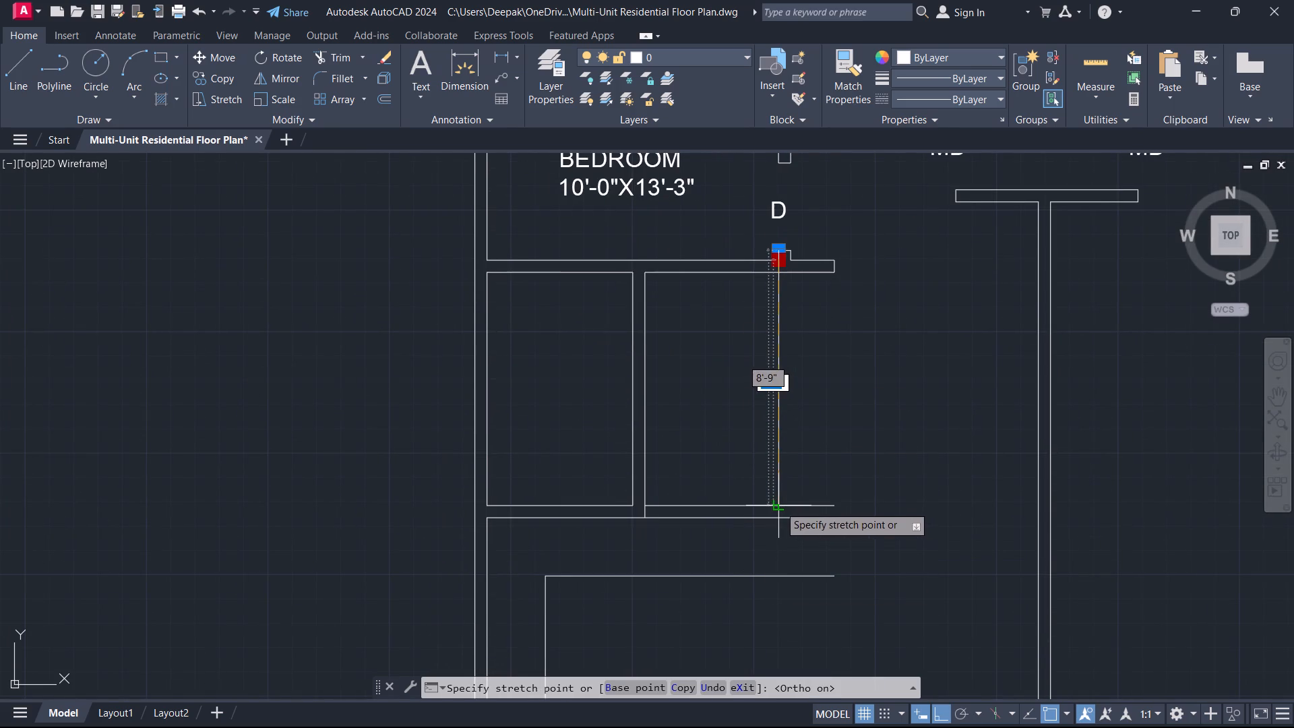
{"action": "left_click", "coordinate": [779, 506]}
{"action": "key", "text": "Escape"}
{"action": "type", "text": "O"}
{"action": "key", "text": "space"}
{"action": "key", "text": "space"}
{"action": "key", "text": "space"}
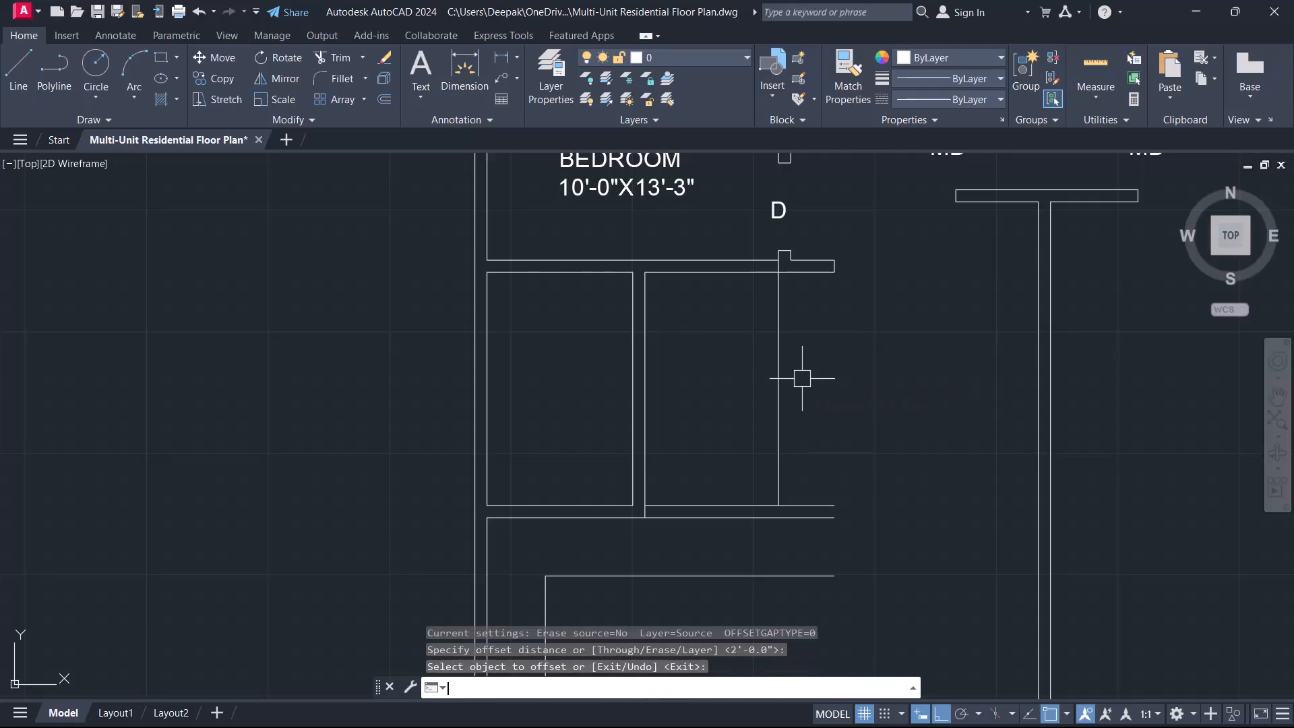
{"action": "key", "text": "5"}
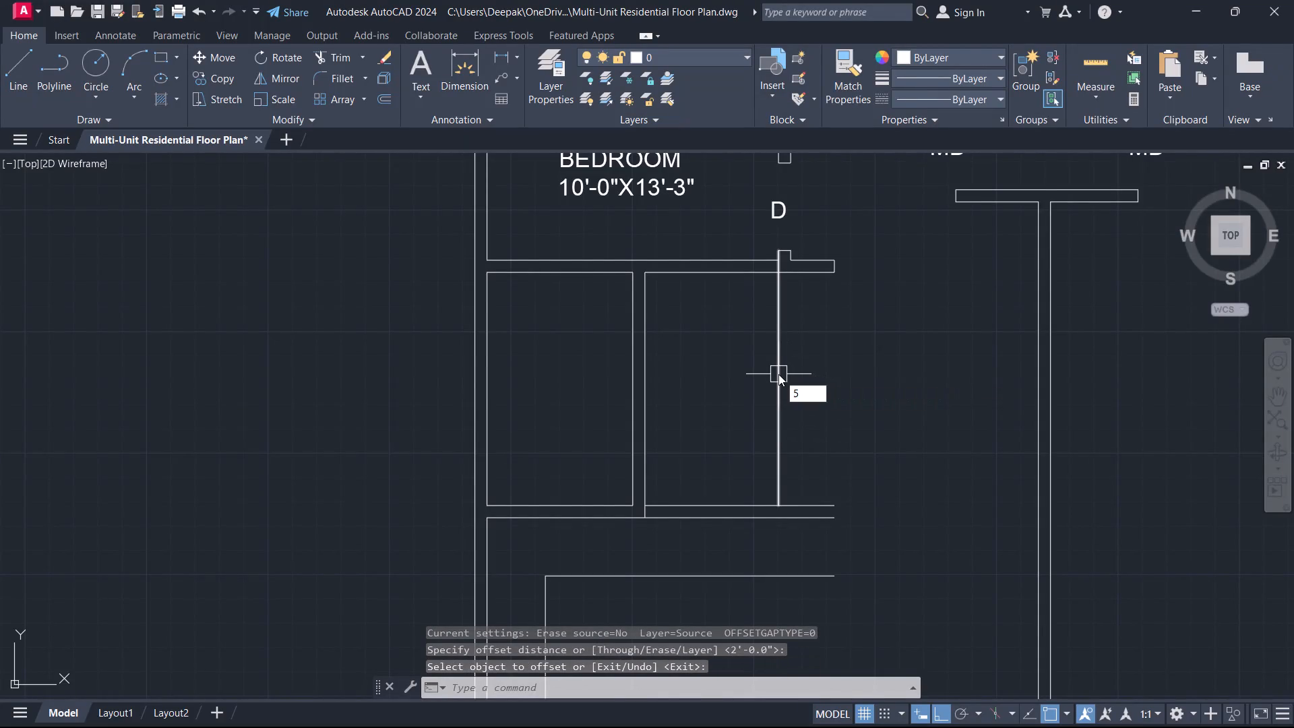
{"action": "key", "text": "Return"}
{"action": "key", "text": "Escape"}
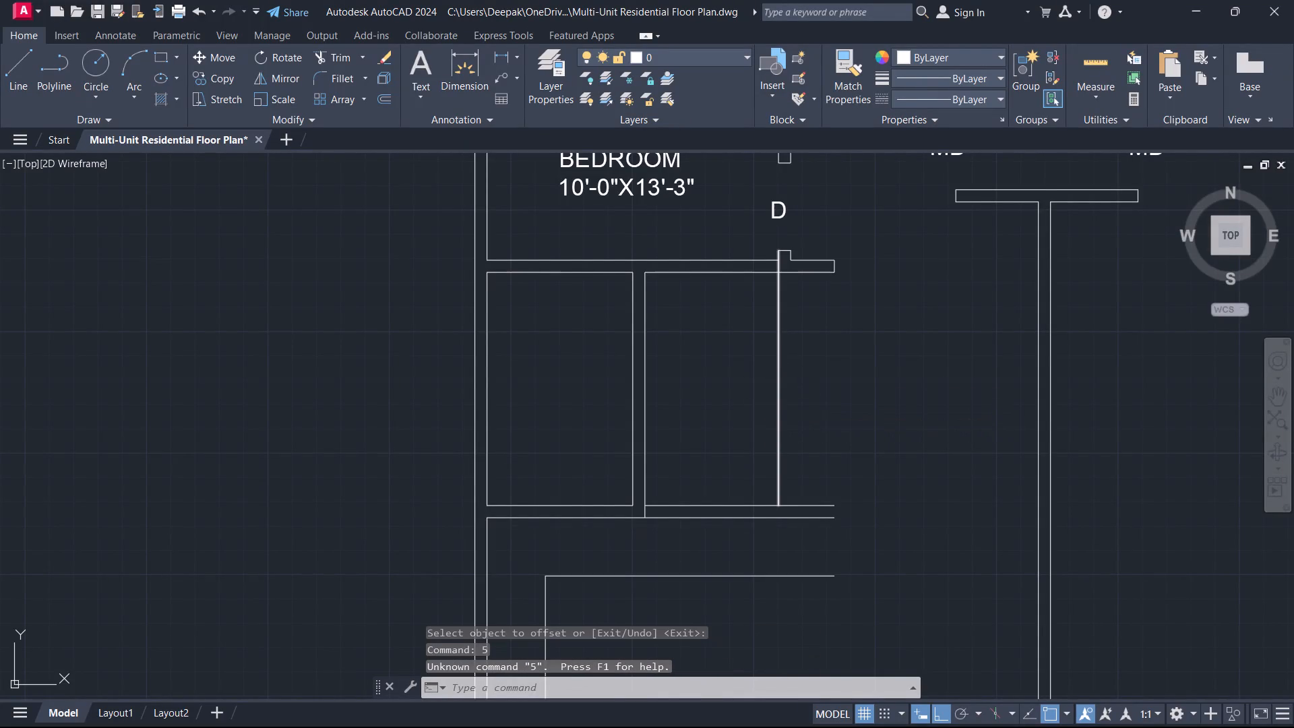
Offset the stretched line 5" to the east to form the new vertical wall.
{"action": "type", "text": "O 5"}
{"action": "key", "text": "Return"}
{"action": "left_click", "coordinate": [778, 402]}
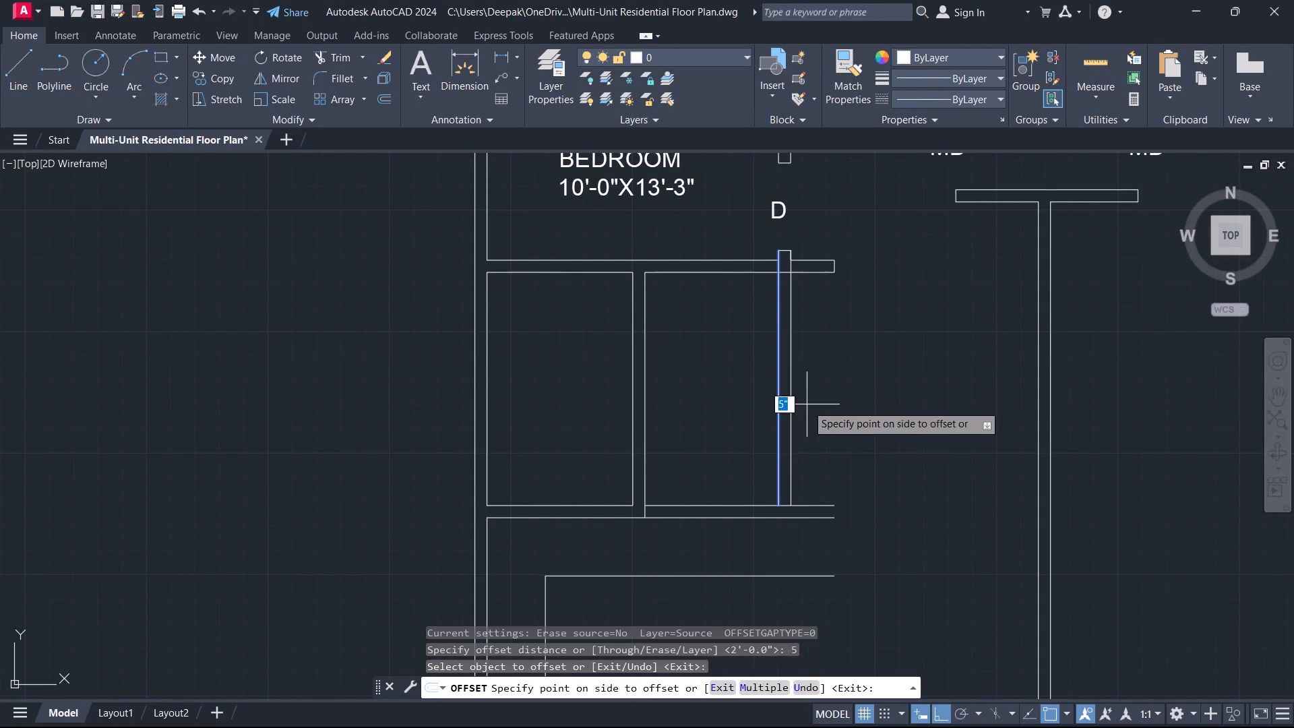
{"action": "left_click", "coordinate": [807, 404]}
{"action": "key", "text": "Escape"}
Trim the overlapping lines where the new vertical wall crosses the horizontal wall below the bedroom's D label.
{"action": "scroll", "coordinate": [801, 290], "scroll_direction": "up", "scroll_amount": 3}
{"action": "middle_click_drag", "start_coordinate": [802, 276], "coordinate": [816, 414]}
{"action": "left_click", "coordinate": [774, 363]}
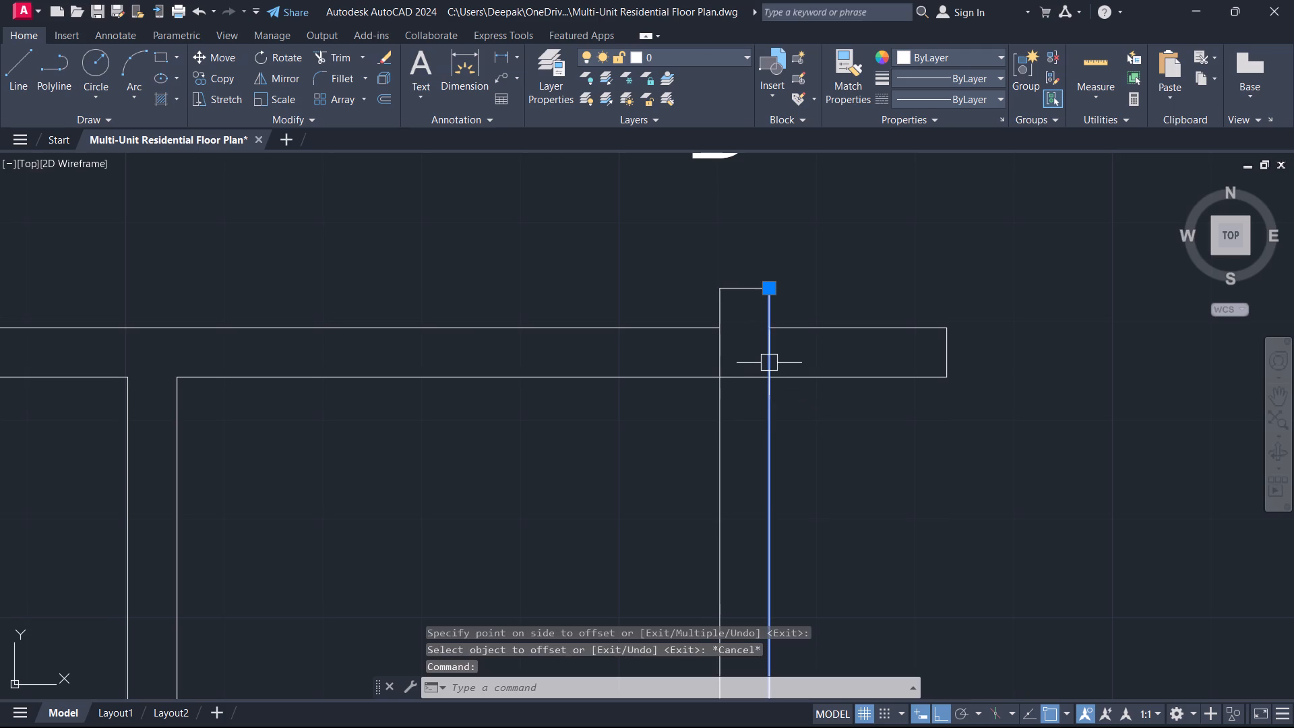
{"action": "key", "text": "Escape"}
{"action": "type", "text": "TR"}
{"action": "key", "text": "space"}
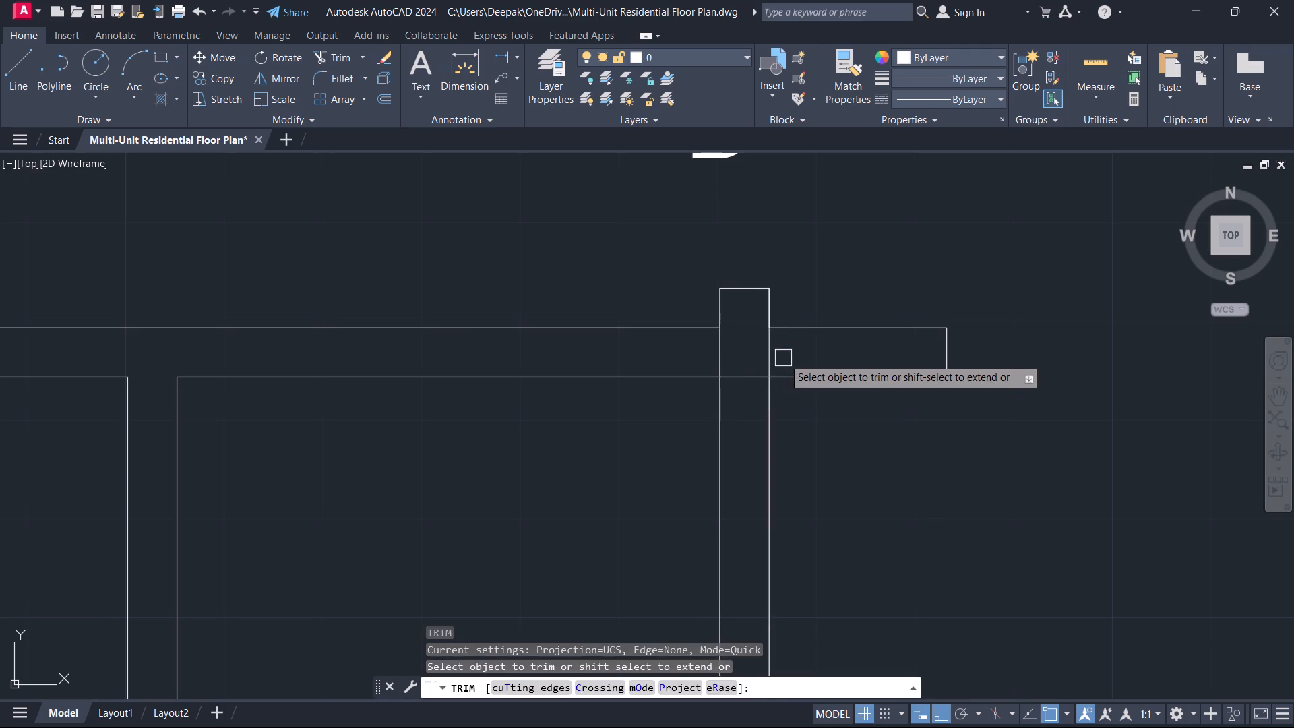
{"action": "left_click", "coordinate": [783, 358]}
{"action": "left_click", "coordinate": [679, 362]}
{"action": "left_click", "coordinate": [747, 372]}
{"action": "key", "text": "Escape"}
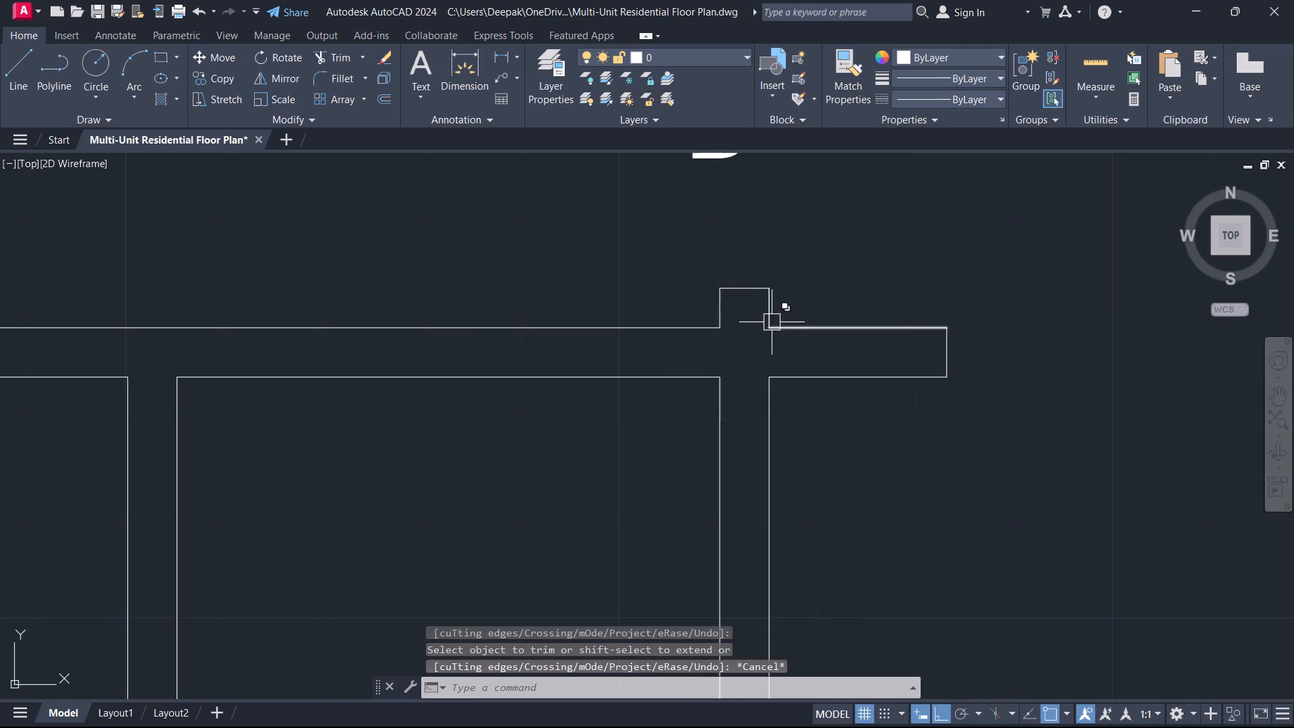
Erase the duplicate short line on the east side of the stub below the D label.
{"action": "left_click", "coordinate": [772, 319]}
{"action": "key", "text": "Delete"}
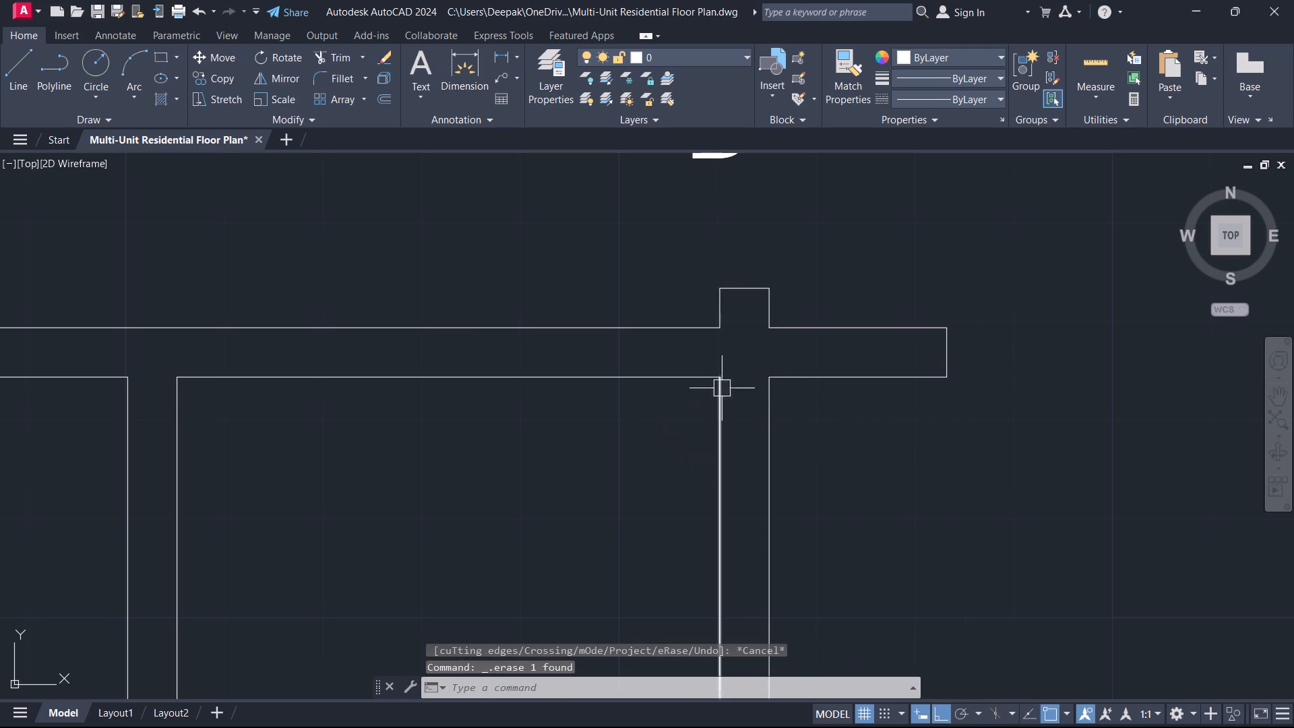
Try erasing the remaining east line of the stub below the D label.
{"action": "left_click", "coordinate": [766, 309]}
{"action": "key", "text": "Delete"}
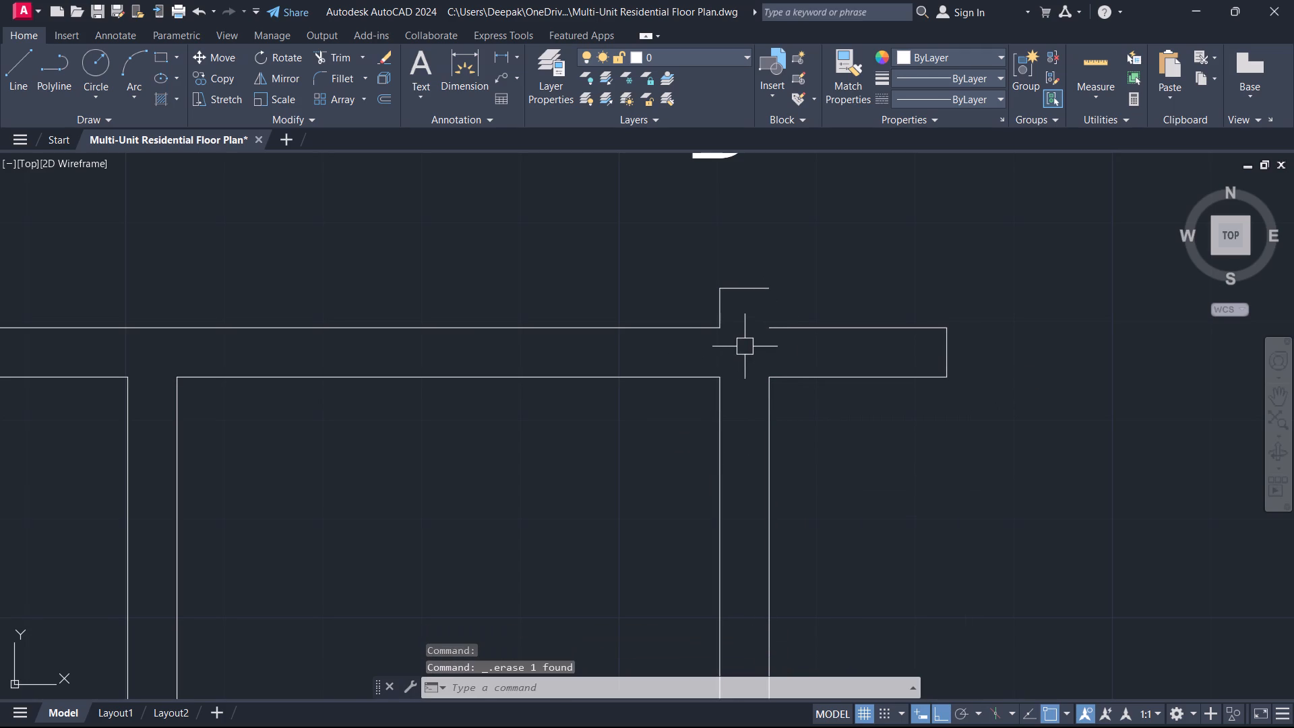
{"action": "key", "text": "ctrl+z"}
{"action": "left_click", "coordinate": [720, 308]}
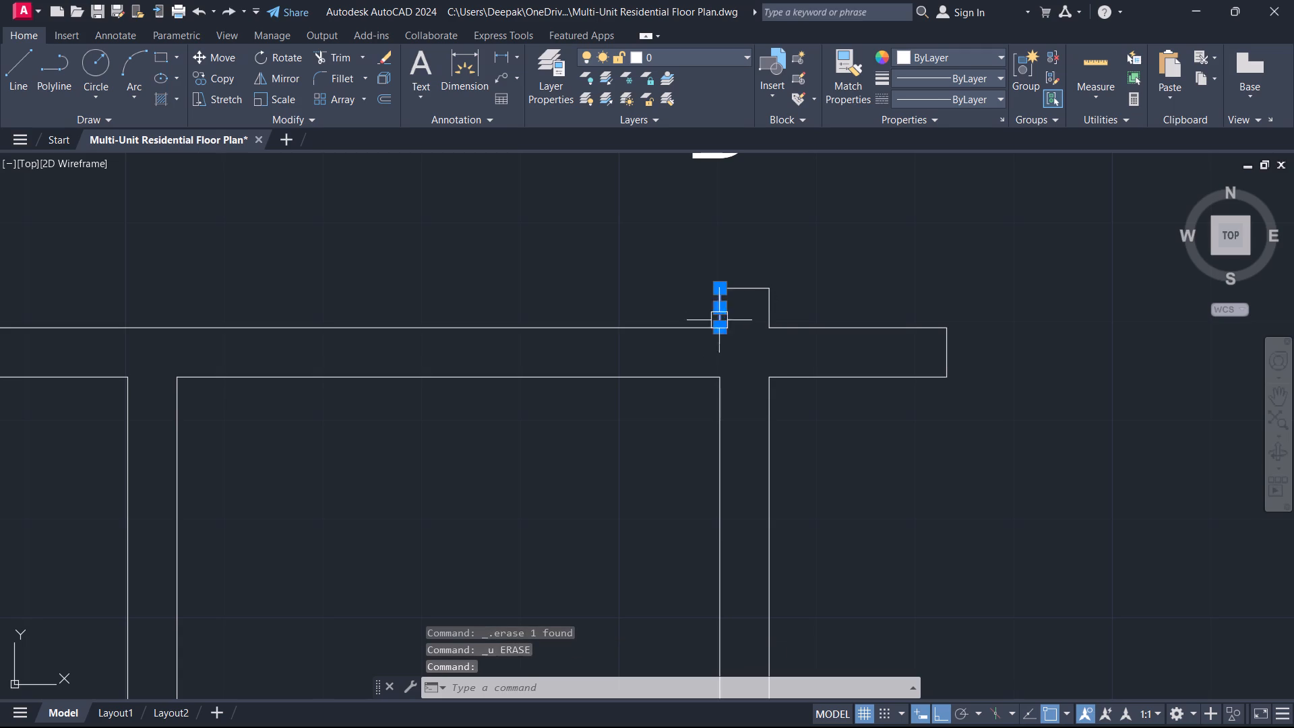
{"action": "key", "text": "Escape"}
Extend both lines of the new vertical wall south to the horizontal line offset 2' below the room's north wall.
{"action": "scroll", "coordinate": [697, 406], "scroll_direction": "down", "scroll_amount": 1}
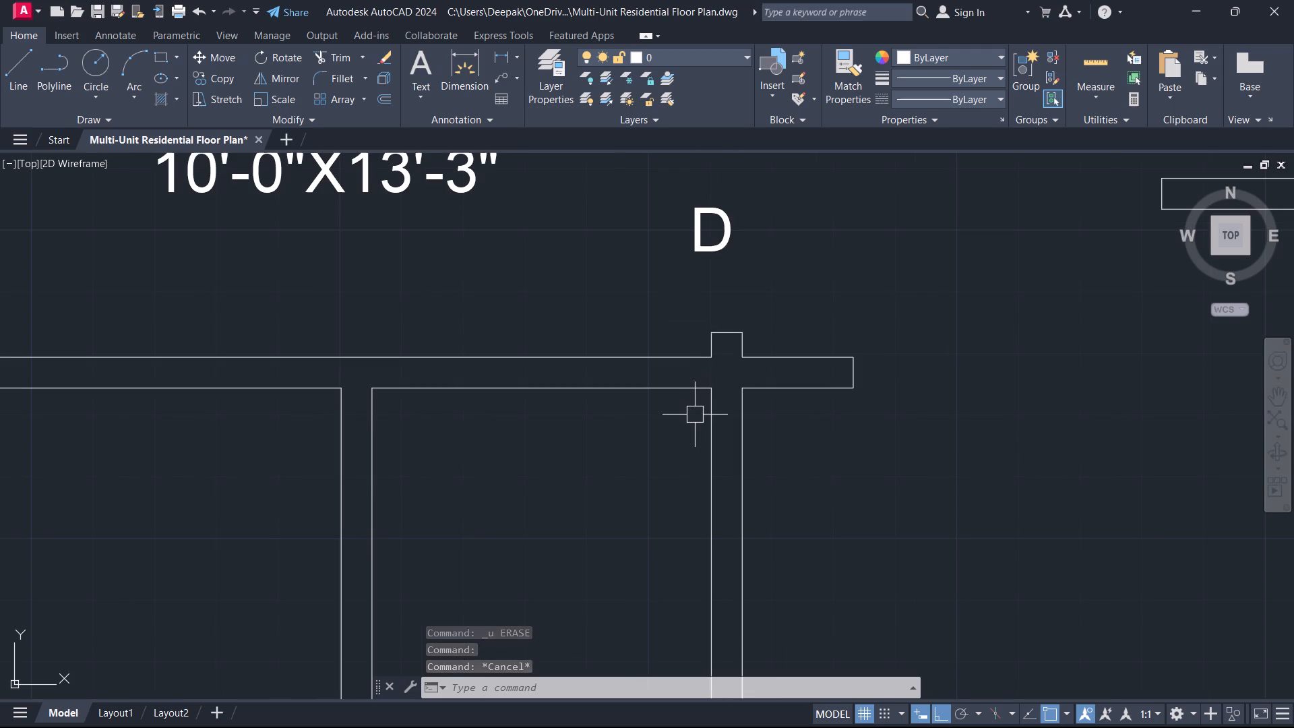
{"action": "middle_click_drag", "start_coordinate": [663, 459], "coordinate": [695, 210]}
{"action": "scroll", "coordinate": [665, 450], "scroll_direction": "down", "scroll_amount": 2}
{"action": "middle_click_drag", "start_coordinate": [684, 359], "coordinate": [683, 351]}
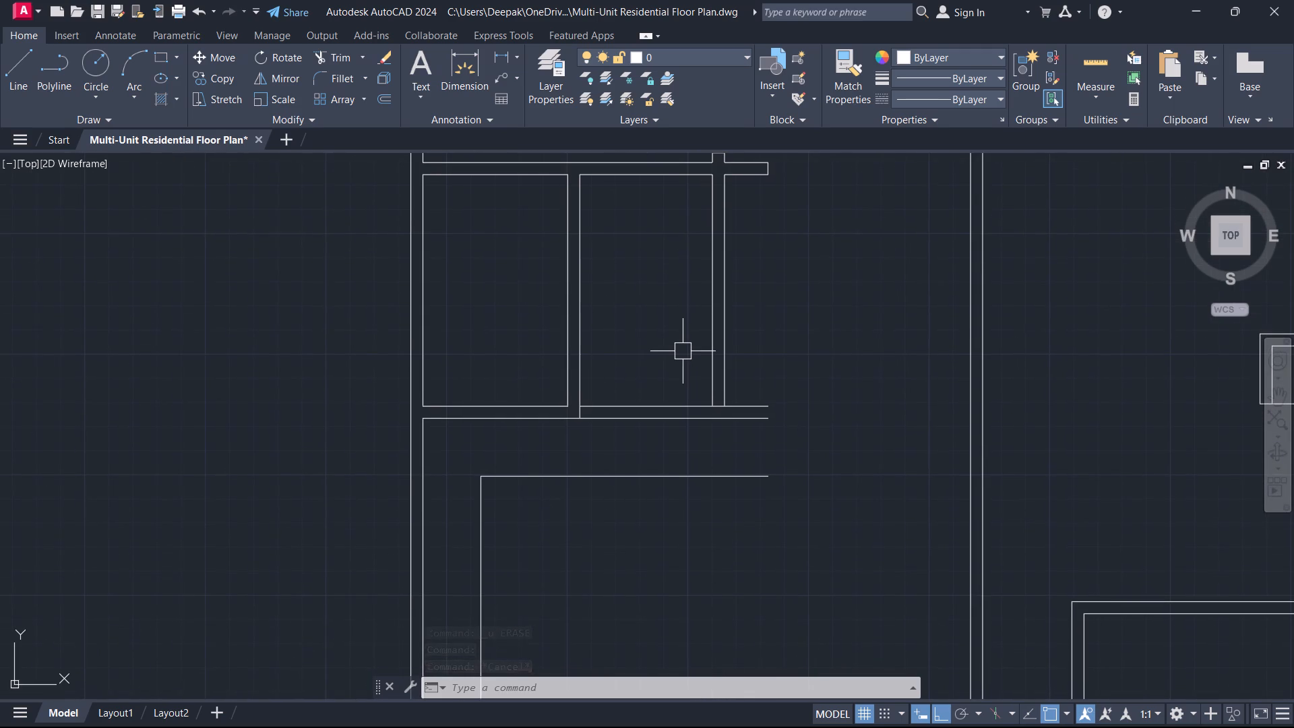
{"action": "key", "text": "e"}
{"action": "key", "text": "x"}
{"action": "key", "text": "space"}
{"action": "left_click", "coordinate": [692, 328]}
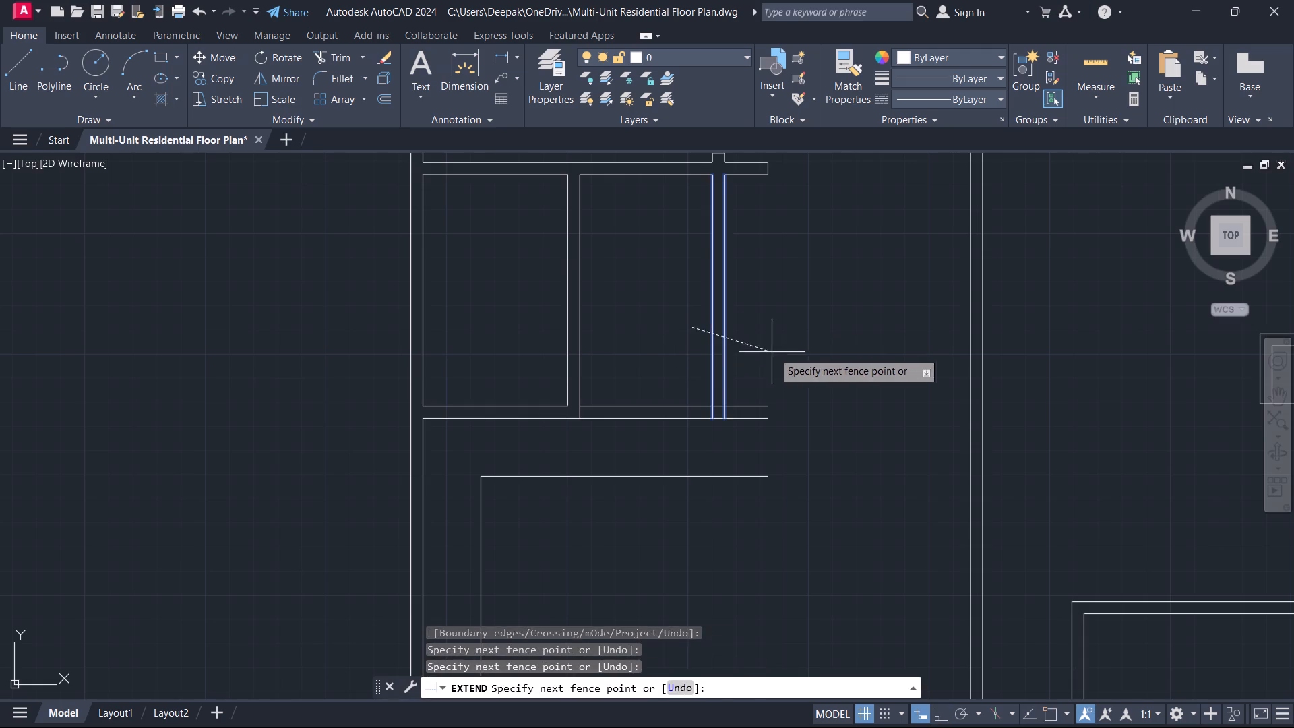
{"action": "left_click", "coordinate": [774, 352]}
{"action": "left_click", "coordinate": [681, 361]}
{"action": "left_click", "coordinate": [812, 390]}
{"action": "key", "text": "Escape"}
Trim the horizontal lines projecting east past the new vertical wall and clear the overlapping lines inside the wall junction.
{"action": "type", "text": "TR"}
{"action": "key", "text": "space"}
{"action": "left_click_drag", "start_coordinate": [757, 444], "coordinate": [760, 352]}
{"action": "left_click_drag", "start_coordinate": [761, 366], "coordinate": [756, 504]}
{"action": "scroll", "coordinate": [712, 425], "scroll_direction": "up", "scroll_amount": 2}
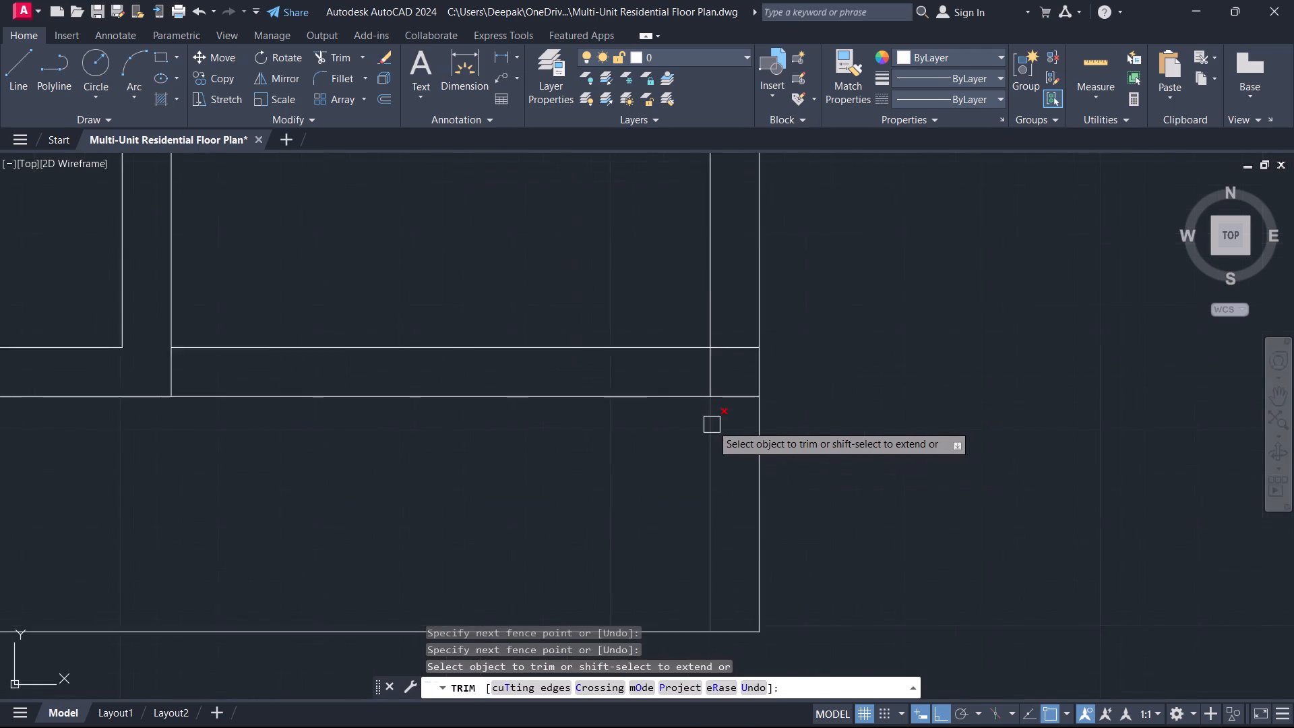
{"action": "scroll", "coordinate": [712, 425], "scroll_direction": "up", "scroll_amount": 2}
{"action": "left_click_drag", "start_coordinate": [734, 435], "coordinate": [737, 364]}
{"action": "left_click_drag", "start_coordinate": [763, 276], "coordinate": [766, 353]}
{"action": "left_click_drag", "start_coordinate": [736, 344], "coordinate": [676, 357]}
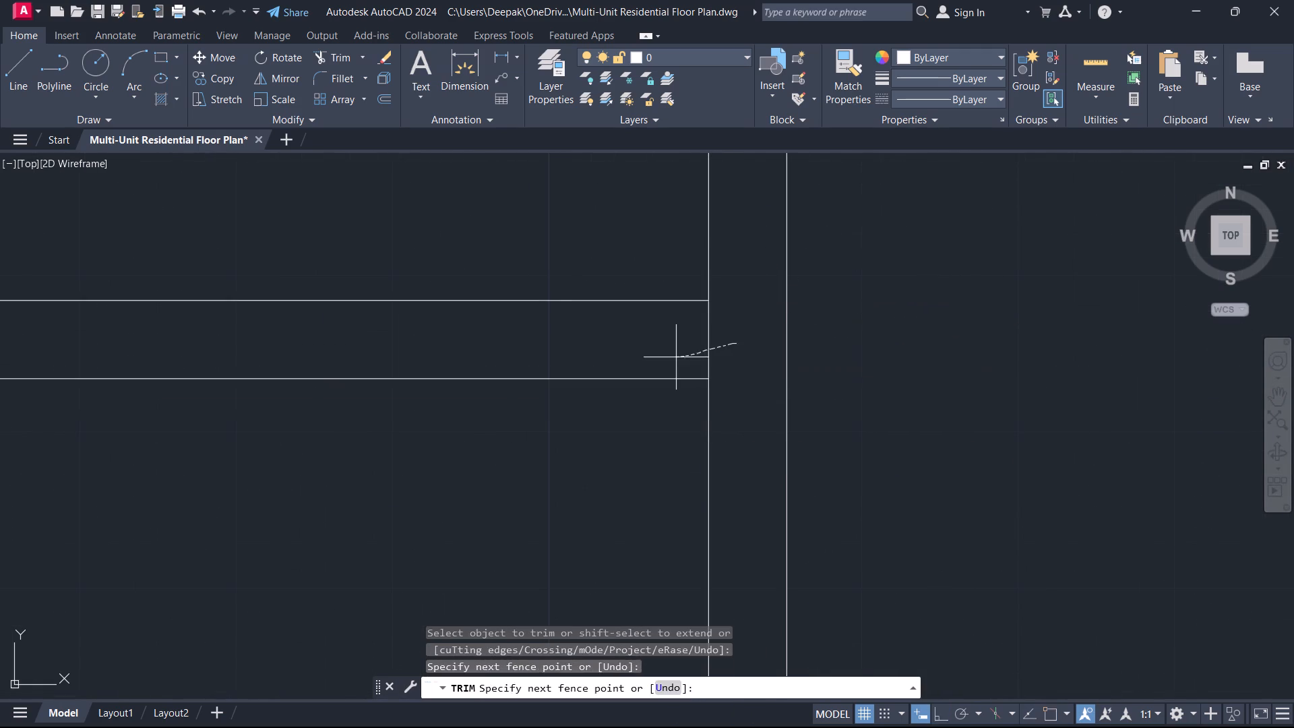
{"action": "left_click_drag", "start_coordinate": [676, 357], "coordinate": [672, 359]}
{"action": "key", "text": "Escape"}
Look over the new walls, the southern bedrooms and the labelled 10'-0"X13'-3" bedroom for remaining work.
{"action": "scroll", "coordinate": [664, 363], "scroll_direction": "down", "scroll_amount": 6}
{"action": "middle_click_drag", "start_coordinate": [605, 438], "coordinate": [706, 411]}
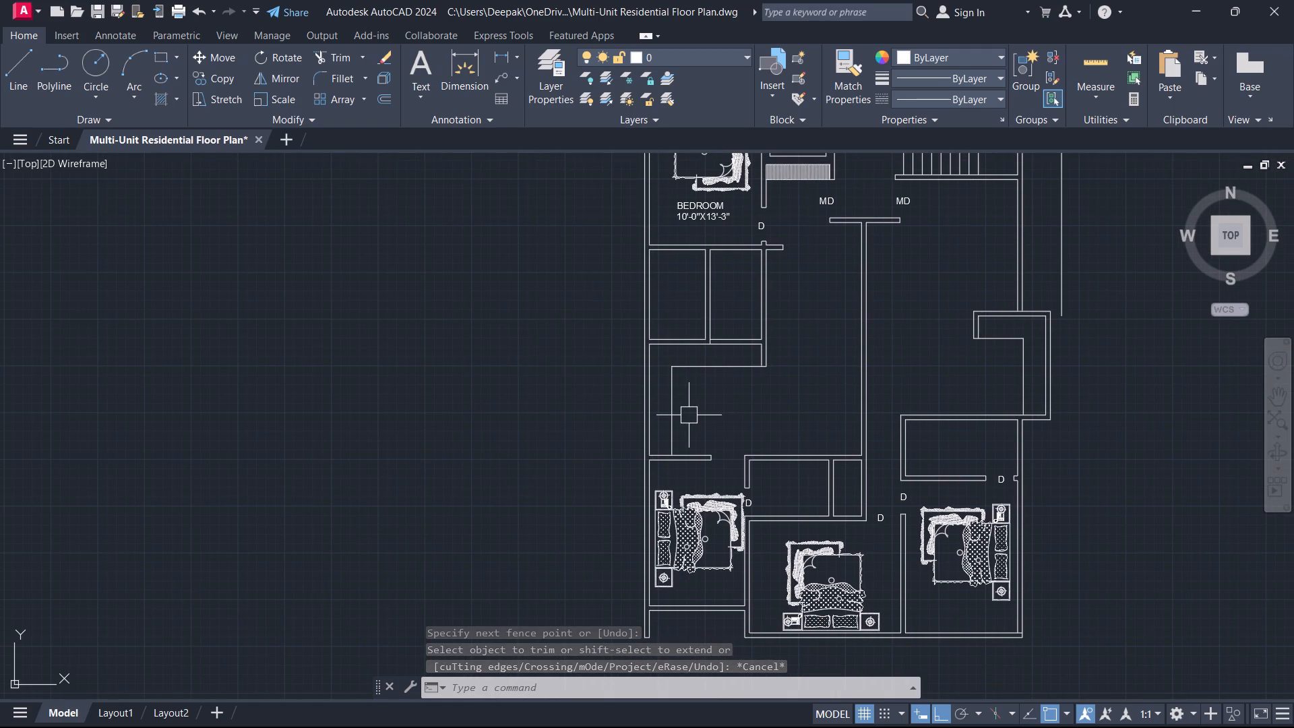
{"action": "middle_click_drag", "start_coordinate": [821, 377], "coordinate": [788, 394]}
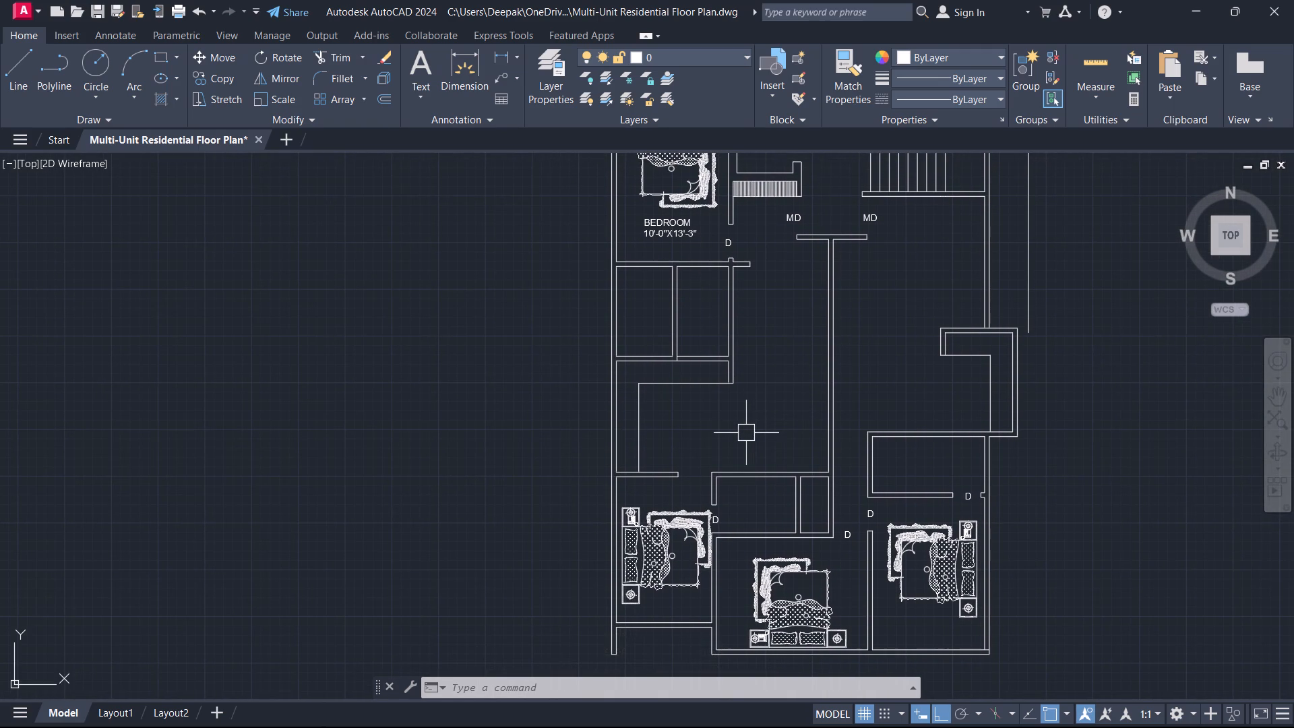
{"action": "scroll", "coordinate": [721, 452], "scroll_direction": "down", "scroll_amount": 1}
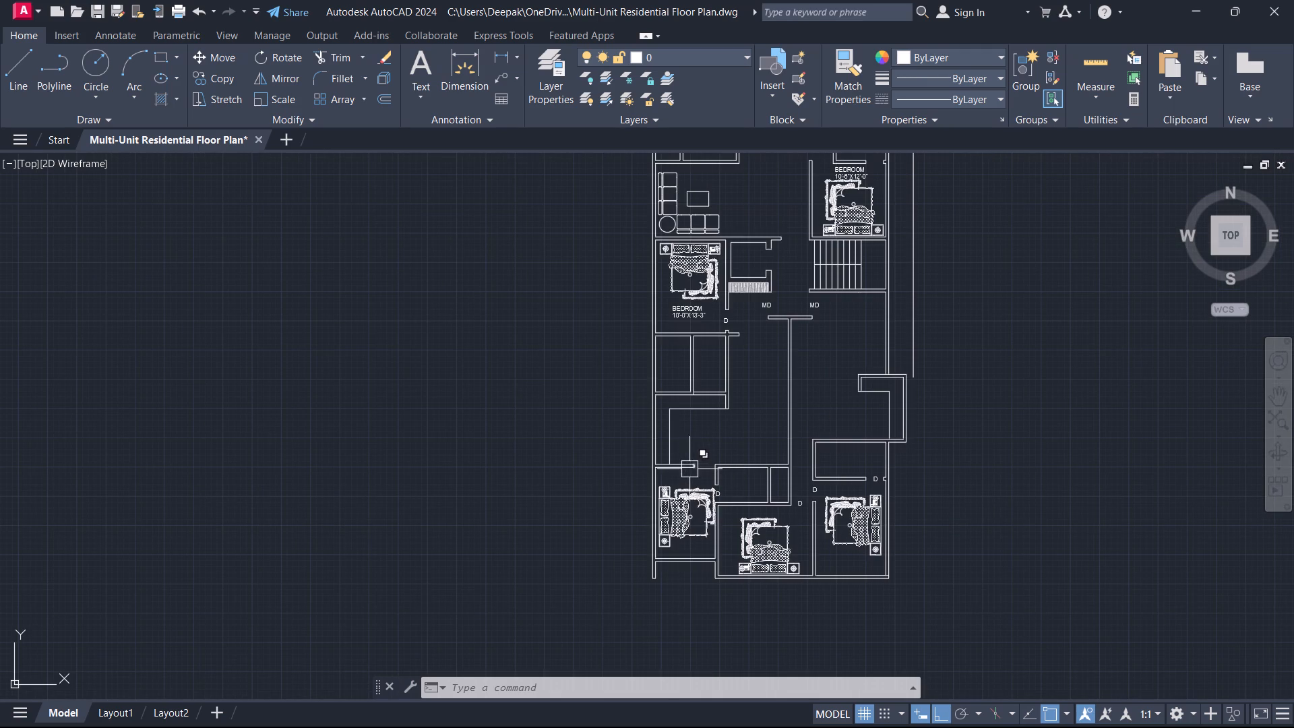
{"action": "scroll", "coordinate": [697, 412], "scroll_direction": "up", "scroll_amount": 1}
{"action": "middle_click_drag", "start_coordinate": [700, 417], "coordinate": [702, 481]}
{"action": "middle_click_drag", "start_coordinate": [701, 526], "coordinate": [724, 348]}
{"action": "scroll", "coordinate": [710, 508], "scroll_direction": "up", "scroll_amount": 1}
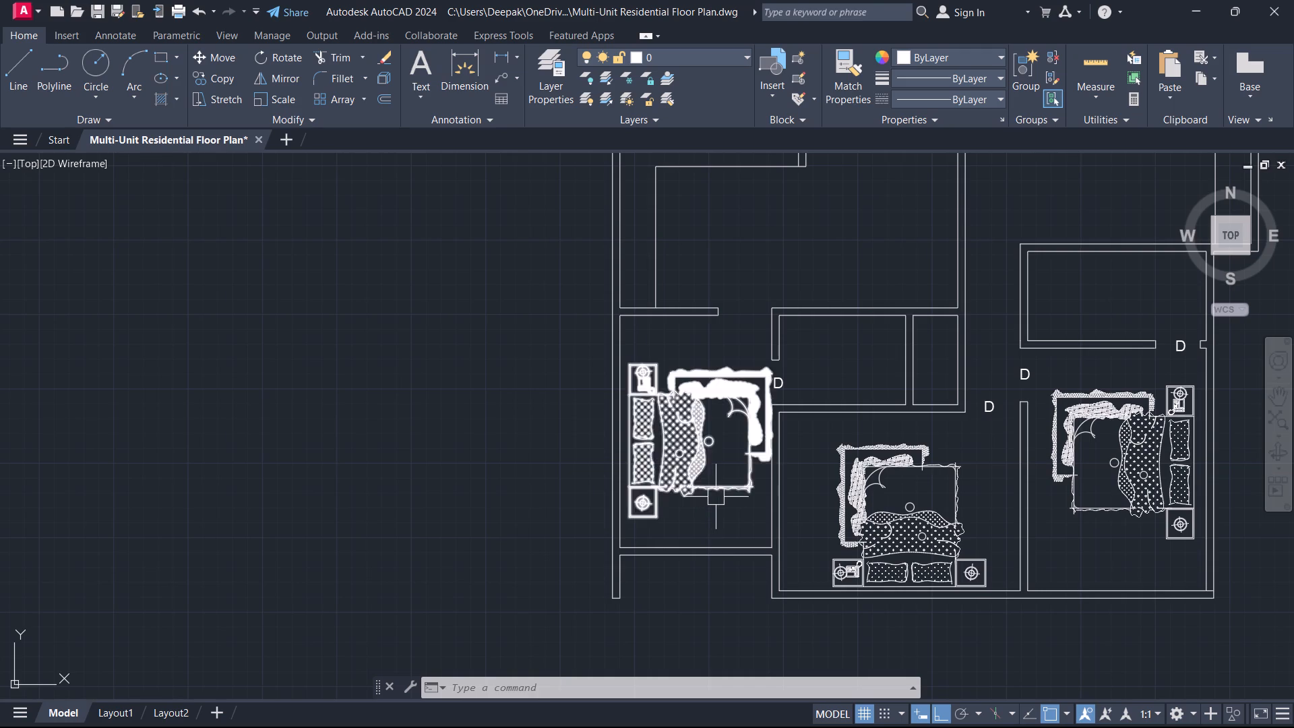
{"action": "middle_click_drag", "start_coordinate": [715, 496], "coordinate": [693, 475]}
{"action": "scroll", "coordinate": [715, 496], "scroll_direction": "up", "scroll_amount": 1}
{"action": "scroll", "coordinate": [792, 464], "scroll_direction": "down", "scroll_amount": 1}
{"action": "scroll", "coordinate": [790, 463], "scroll_direction": "up", "scroll_amount": 2}
{"action": "scroll", "coordinate": [1004, 452], "scroll_direction": "down", "scroll_amount": 4}
{"action": "scroll", "coordinate": [994, 423], "scroll_direction": "up", "scroll_amount": 2}
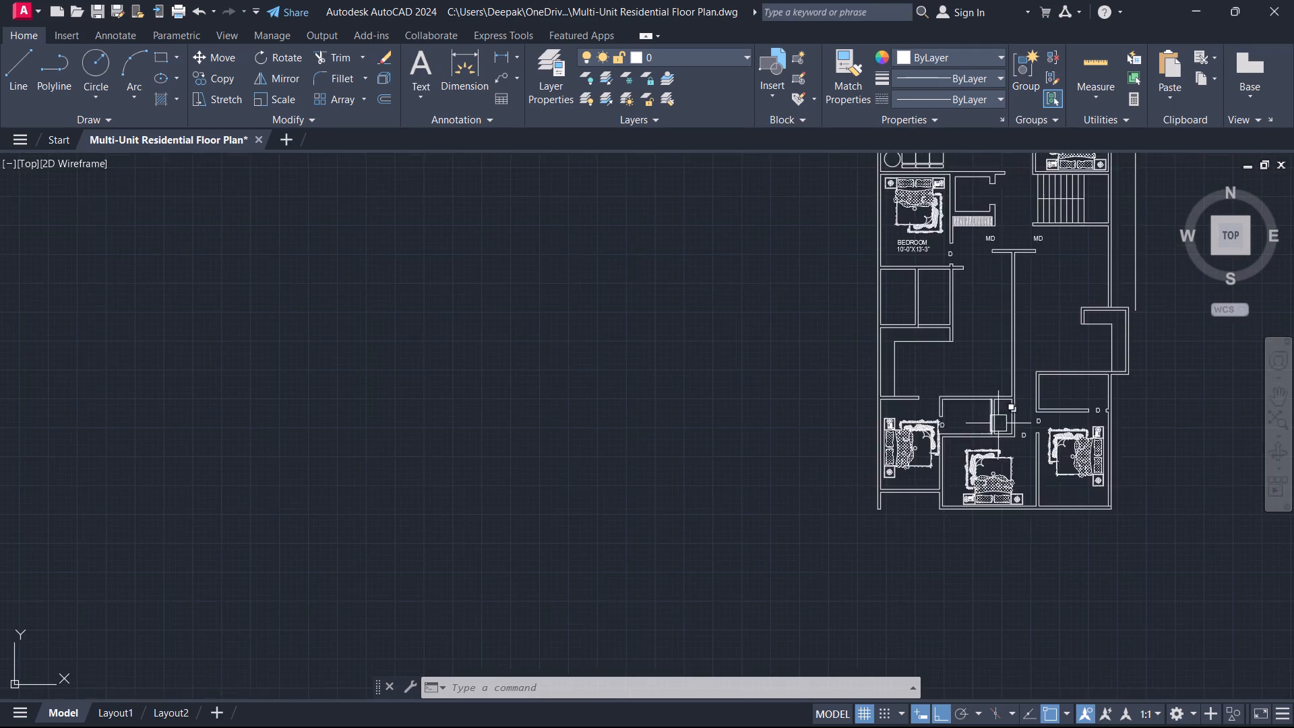
{"action": "middle_click_drag", "start_coordinate": [999, 421], "coordinate": [983, 617]}
{"action": "scroll", "coordinate": [987, 613], "scroll_direction": "down", "scroll_amount": 1}
{"action": "scroll", "coordinate": [933, 402], "scroll_direction": "up", "scroll_amount": 2}
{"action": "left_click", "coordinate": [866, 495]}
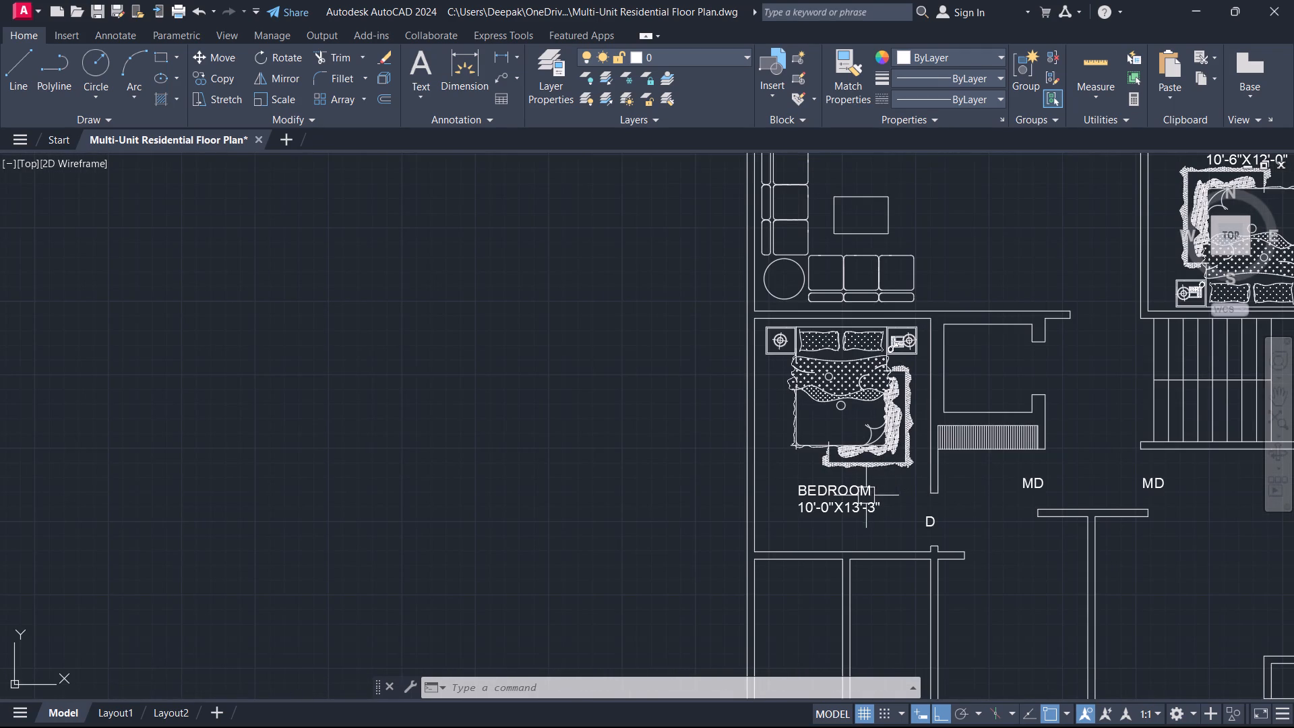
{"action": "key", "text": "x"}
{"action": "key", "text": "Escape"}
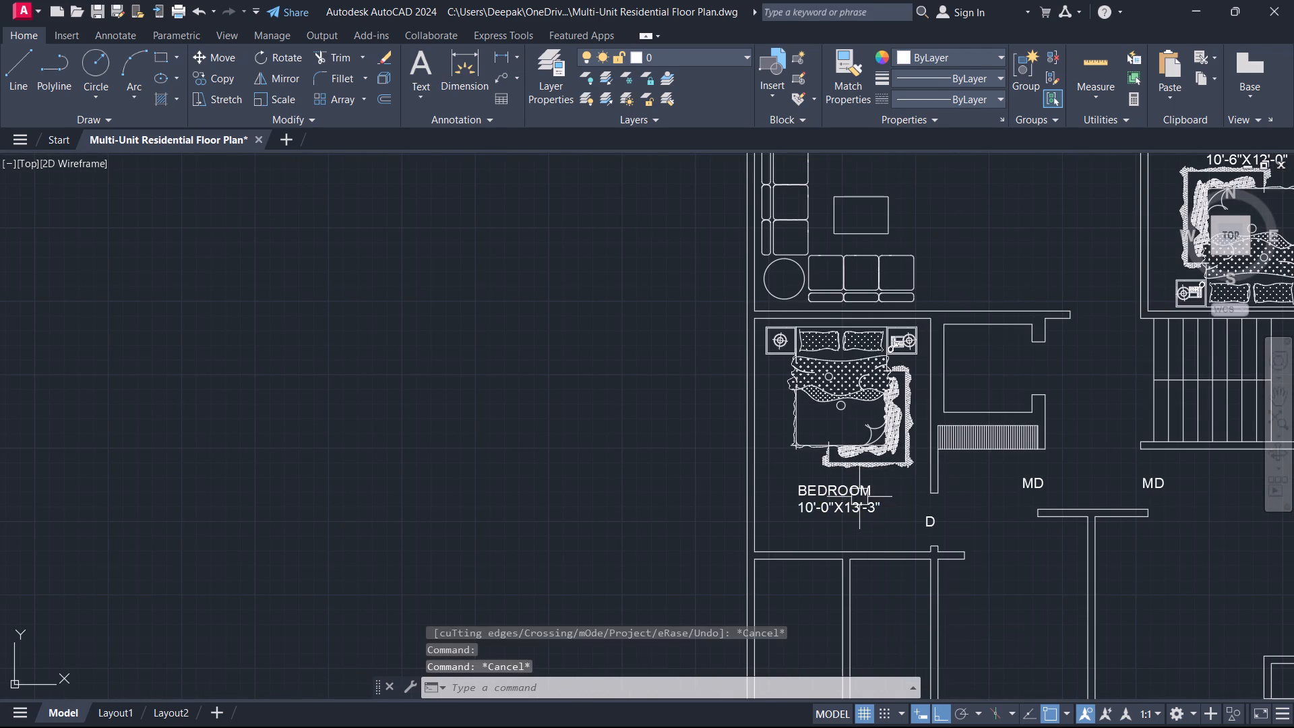
Copy the 10'-0"X13'-3" BEDROOM label into the southwest bedroom, just below its bed.
{"action": "left_click", "coordinate": [853, 495]}
{"action": "key", "text": "c"}
{"action": "key", "text": "o"}
{"action": "key", "text": "space"}
{"action": "left_click", "coordinate": [853, 499]}
{"action": "middle_click_drag", "start_coordinate": [852, 564], "coordinate": [842, 523]}
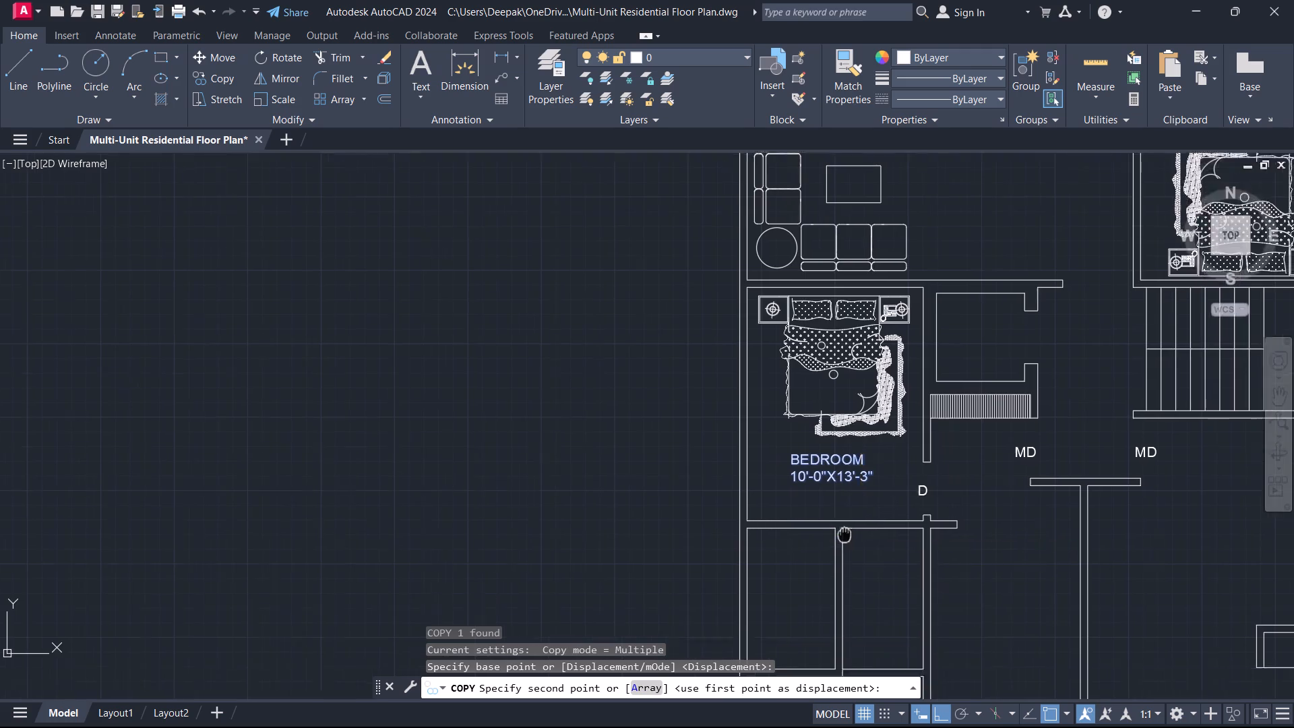
{"action": "middle_click_drag", "start_coordinate": [842, 523], "coordinate": [840, 343]}
{"action": "scroll", "coordinate": [867, 446], "scroll_direction": "up", "scroll_amount": 1}
{"action": "scroll", "coordinate": [865, 457], "scroll_direction": "down", "scroll_amount": 2}
{"action": "middle_click_drag", "start_coordinate": [871, 565], "coordinate": [902, 348]}
{"action": "scroll", "coordinate": [884, 395], "scroll_direction": "up", "scroll_amount": 2}
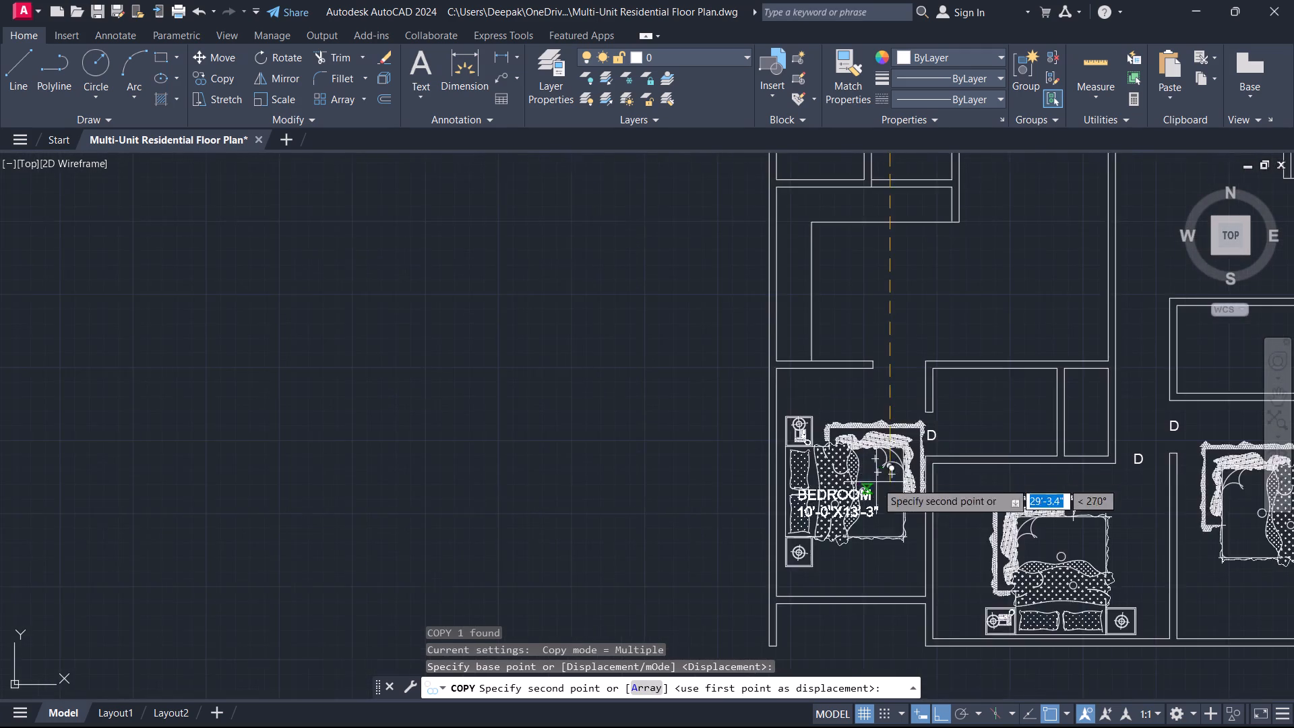
{"action": "left_click", "coordinate": [903, 599]}
{"action": "key", "text": "Escape"}
Change the size in the southwest bedroom's copied label to 10'-0"X15'-4".
{"action": "double_click", "coordinate": [873, 612]}
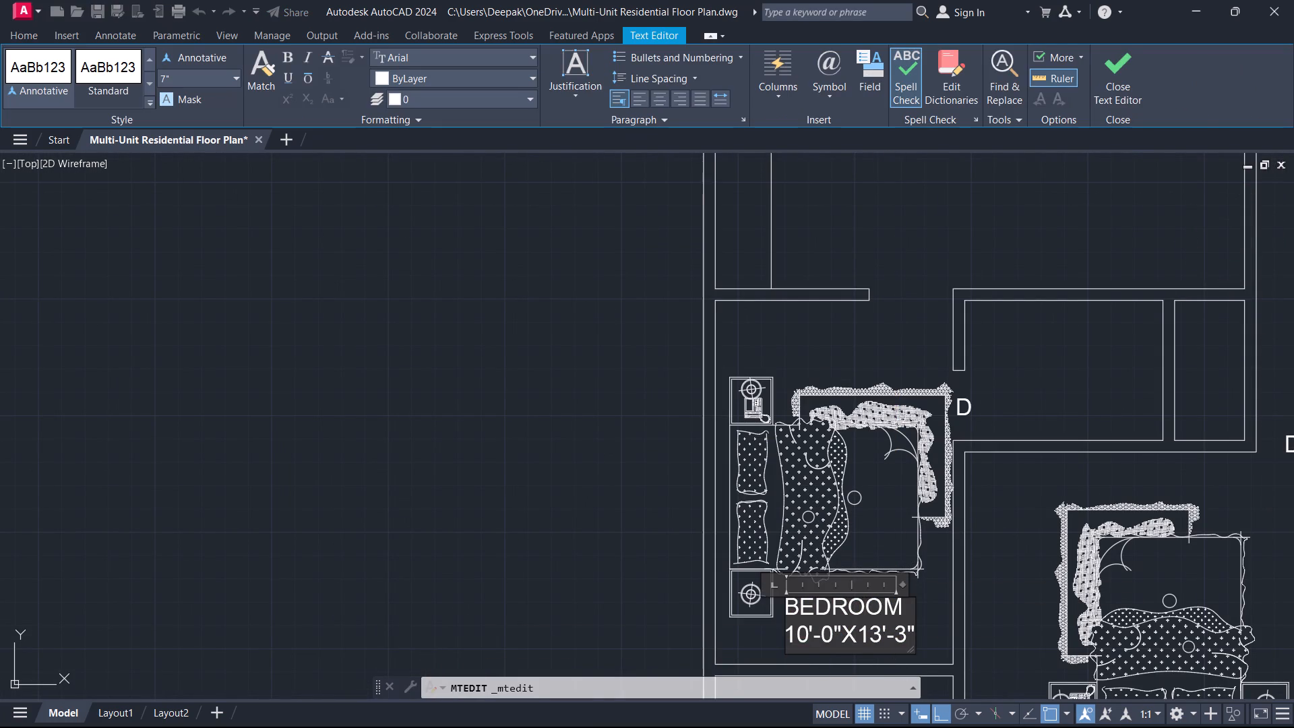
{"action": "key", "text": "Escape"}
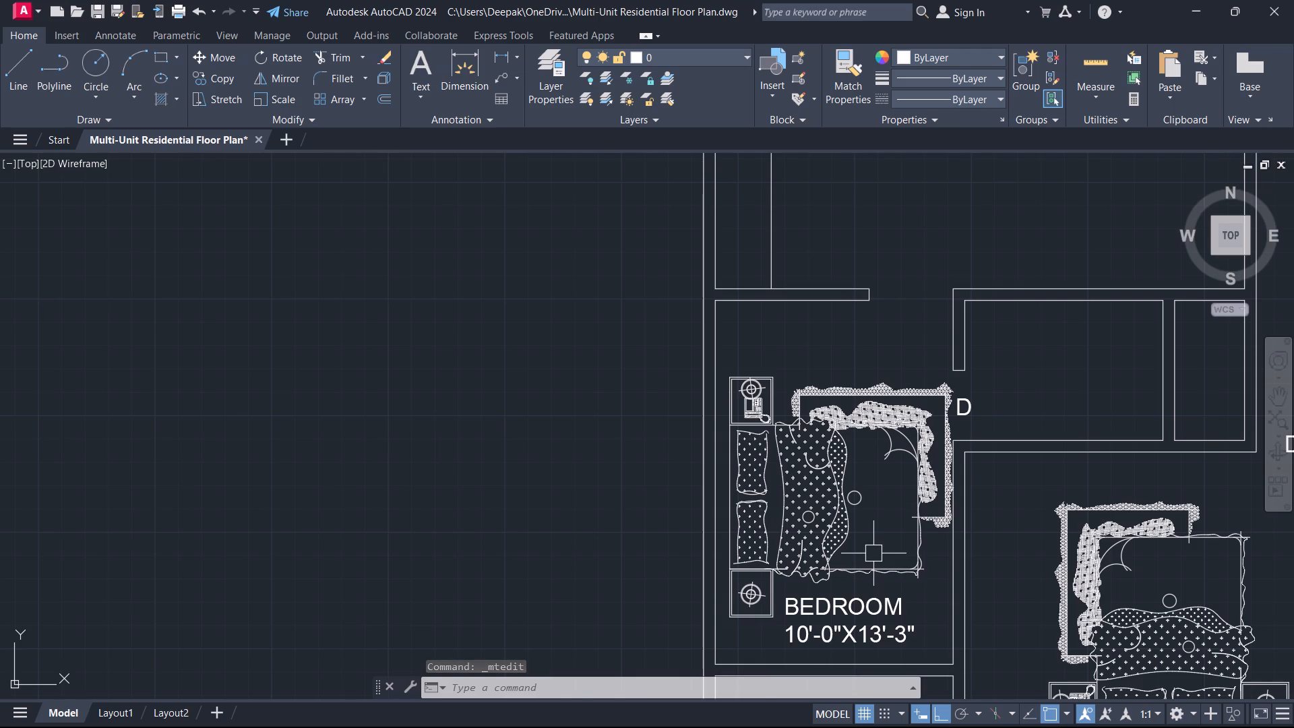
{"action": "double_click", "coordinate": [873, 553]}
{"action": "key", "text": "Escape"}
{"action": "double_click", "coordinate": [878, 633]}
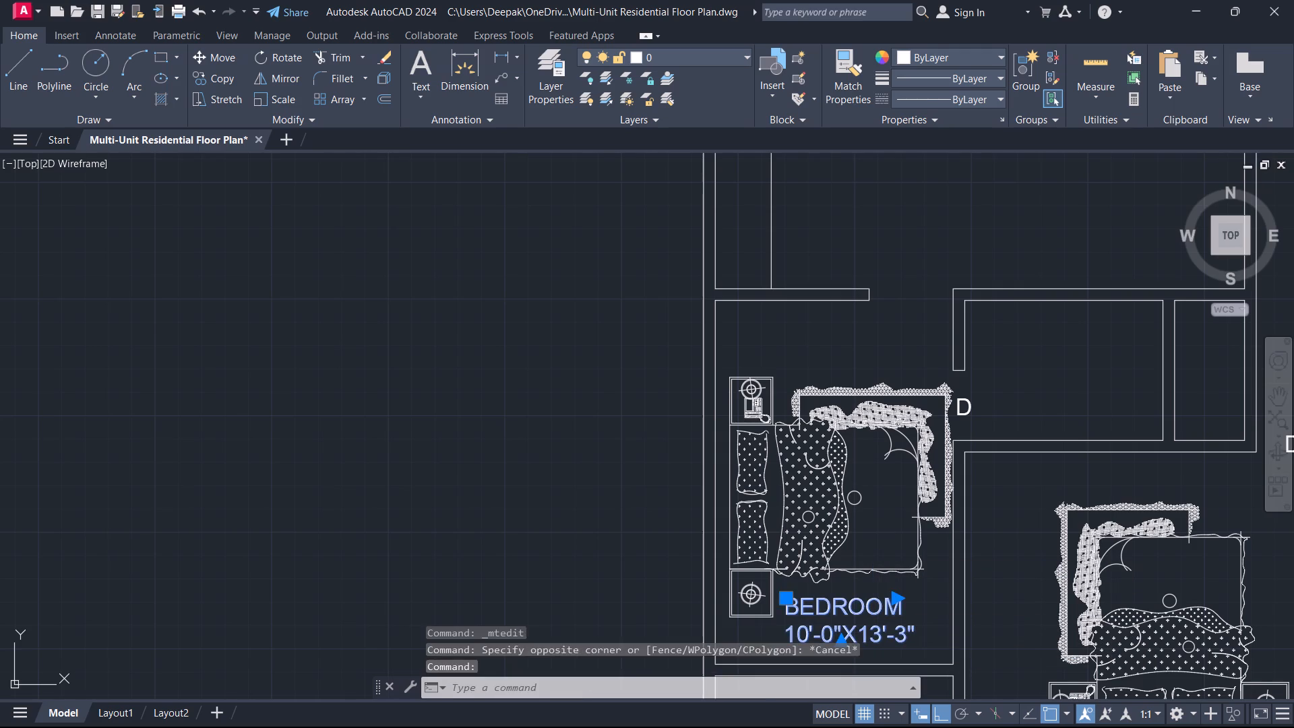
{"action": "key", "text": "BackSpace"}
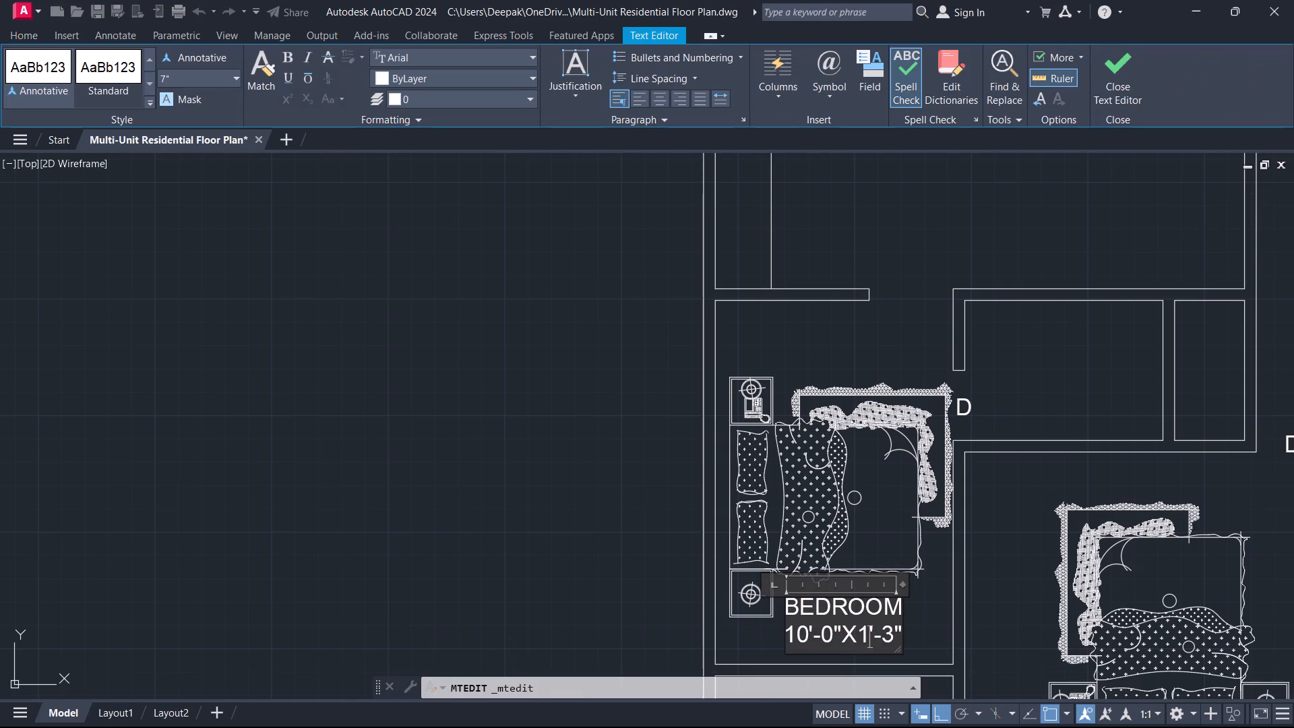
{"action": "key", "text": "5"}
{"action": "key", "text": "Right"}
{"action": "key", "text": "Right"}
{"action": "key", "text": "Right"}
{"action": "key", "text": "BackSpace"}
{"action": "key", "text": "4"}
{"action": "left_click", "coordinate": [869, 218]}
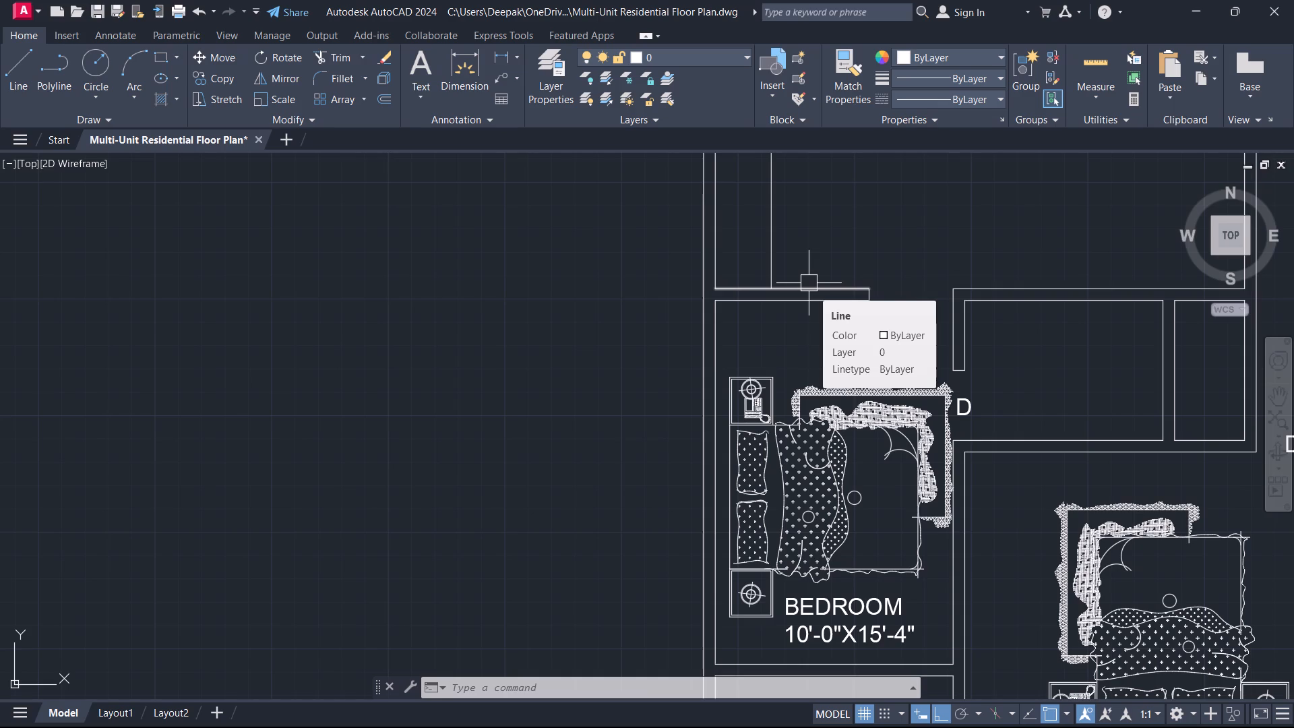
Copy the southwest bedroom's label north into the room with the L-shaped counter line.
{"action": "scroll", "coordinate": [867, 242], "scroll_direction": "down", "scroll_amount": 1}
{"action": "middle_click_drag", "start_coordinate": [867, 242], "coordinate": [836, 419]}
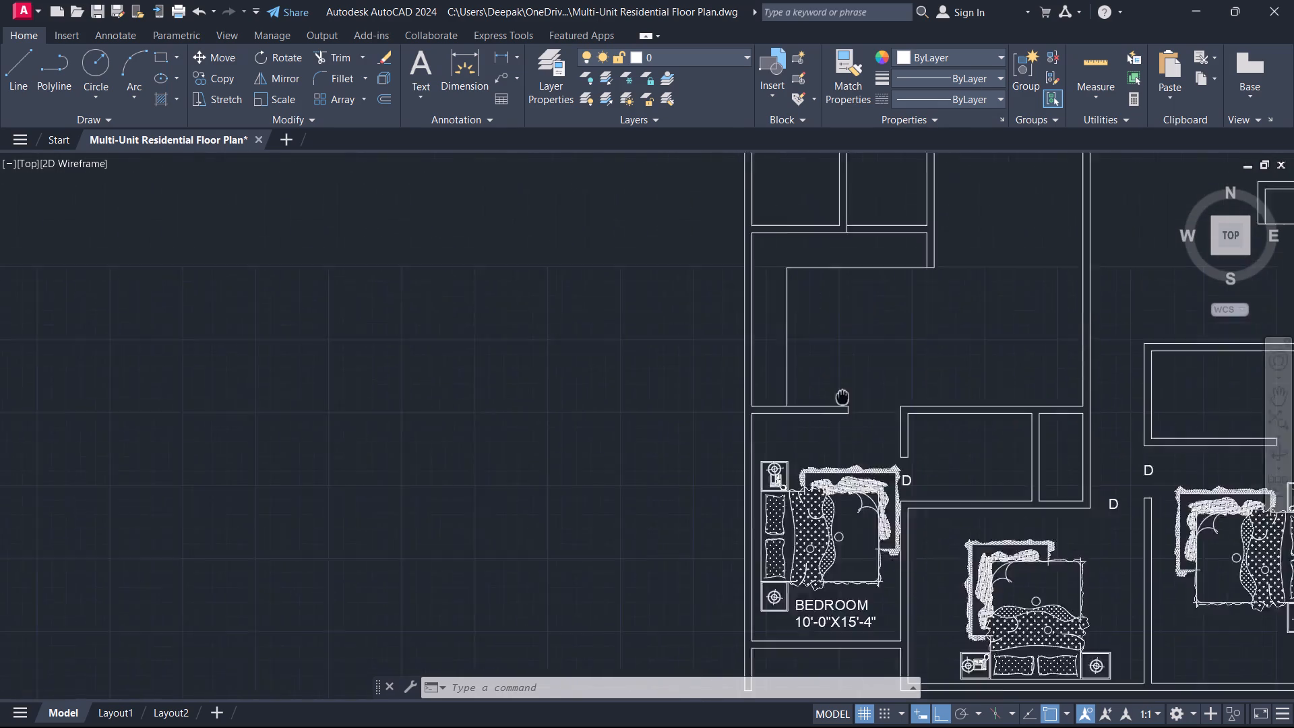
{"action": "middle_click_drag", "start_coordinate": [836, 419], "coordinate": [776, 532]}
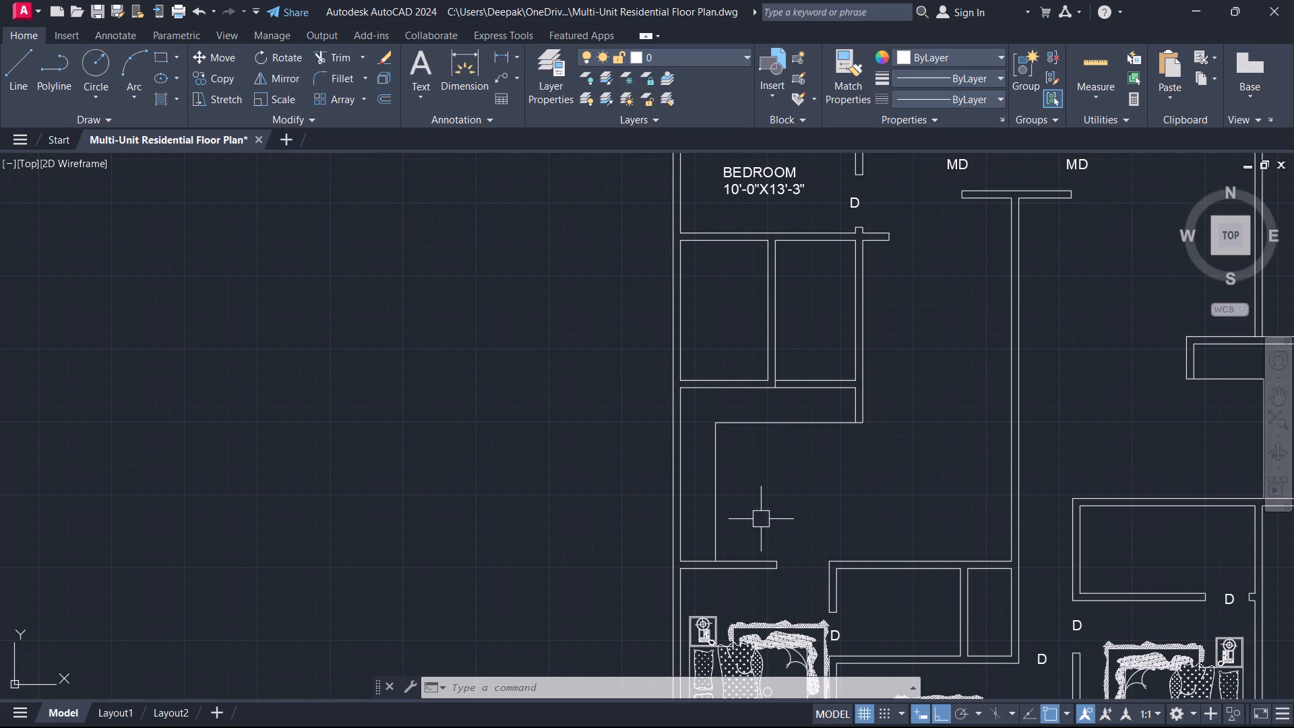
{"action": "middle_click_drag", "start_coordinate": [783, 524], "coordinate": [784, 280]}
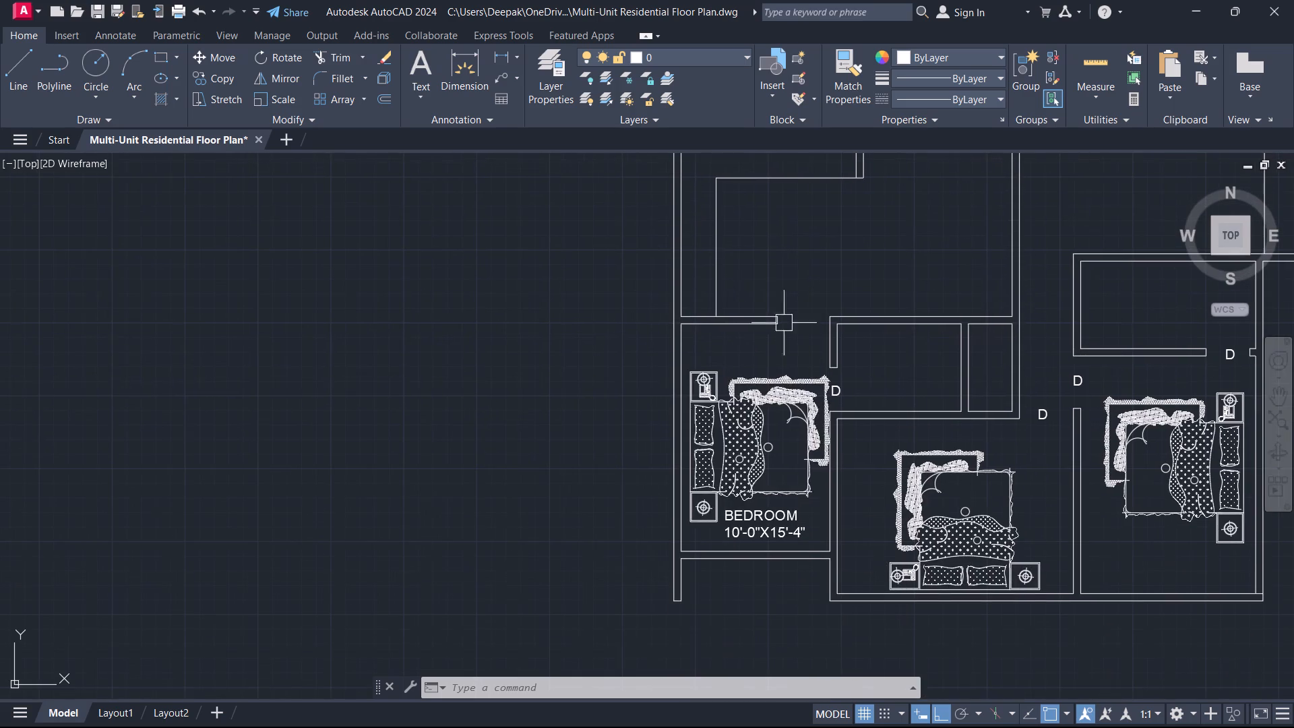
{"action": "left_click", "coordinate": [770, 520]}
{"action": "key", "text": "c"}
{"action": "key", "text": "o"}
{"action": "key", "text": "space"}
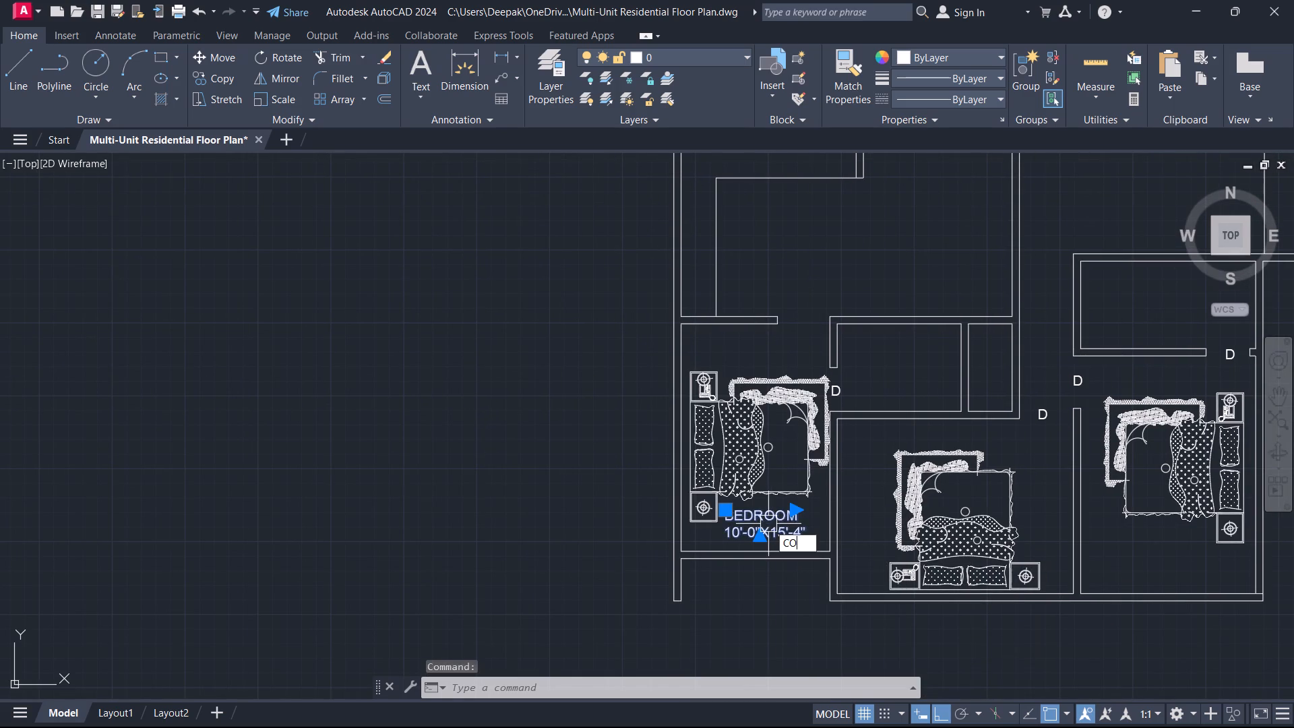
{"action": "left_click_drag", "start_coordinate": [768, 522], "coordinate": [769, 512]}
{"action": "scroll", "coordinate": [801, 406], "scroll_direction": "up", "scroll_amount": 1}
{"action": "middle_click_drag", "start_coordinate": [802, 406], "coordinate": [797, 565]}
{"action": "left_click", "coordinate": [855, 285]}
{"action": "key", "text": "Escape"}
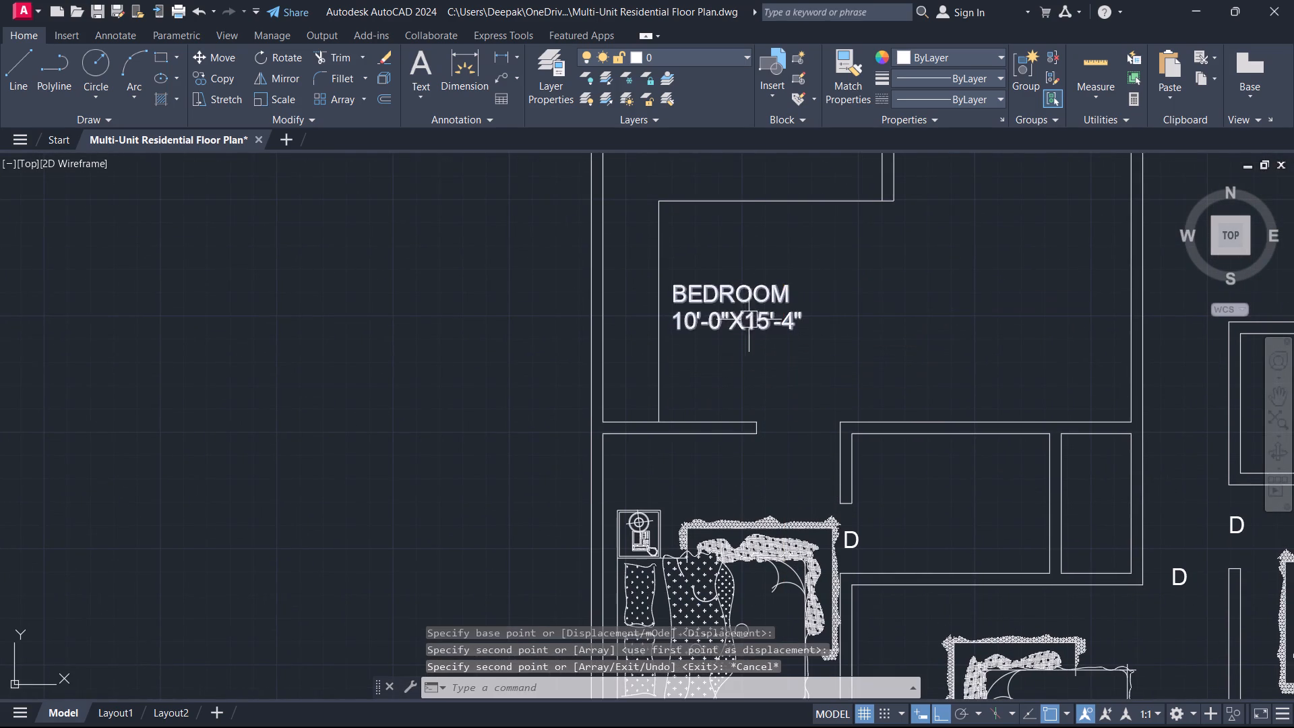
Move the copied label slightly east, away from the counter line.
{"action": "left_click", "coordinate": [745, 321]}
{"action": "type", "text": "M"}
{"action": "key", "text": "space"}
{"action": "left_click", "coordinate": [745, 321]}
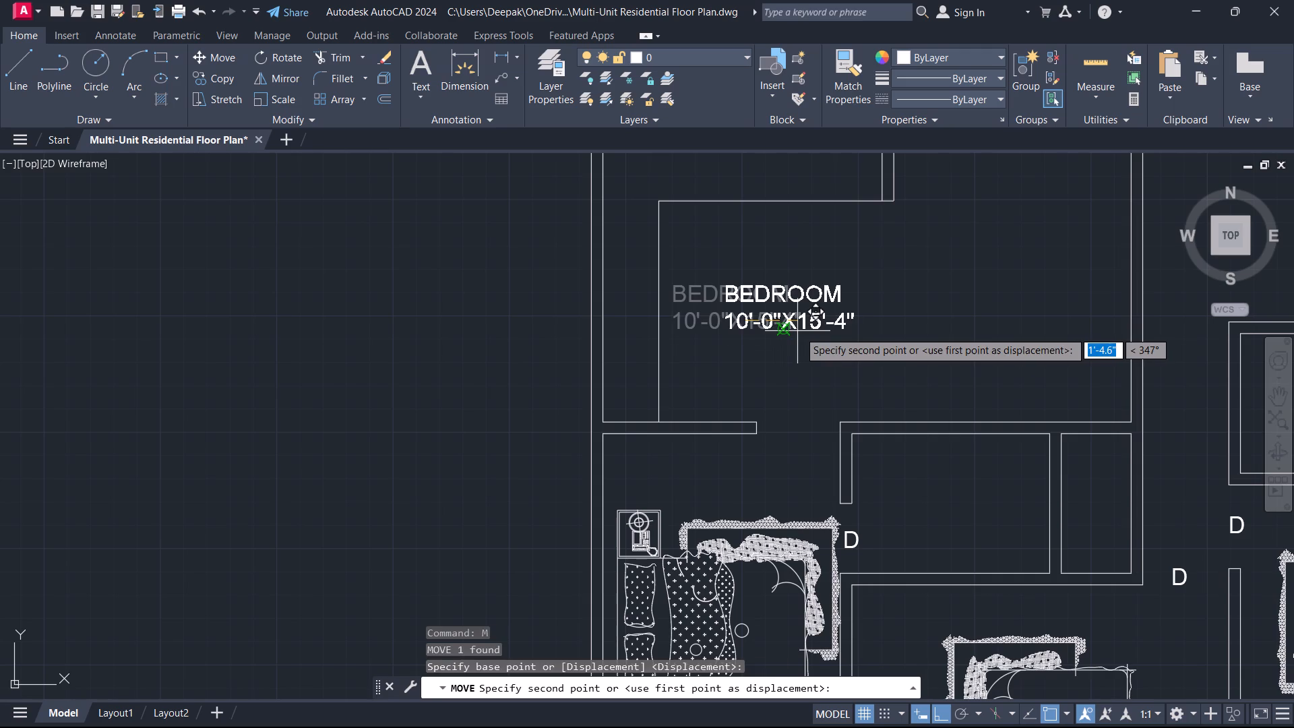
{"action": "left_click", "coordinate": [799, 331]}
{"action": "key", "text": "Escape"}
Replace BEDROOM in the moved label with KITCHEB, keeping the room size on its own second line.
{"action": "triple_click", "coordinate": [794, 311]}
{"action": "left_click_drag", "start_coordinate": [832, 304], "coordinate": [648, 249]}
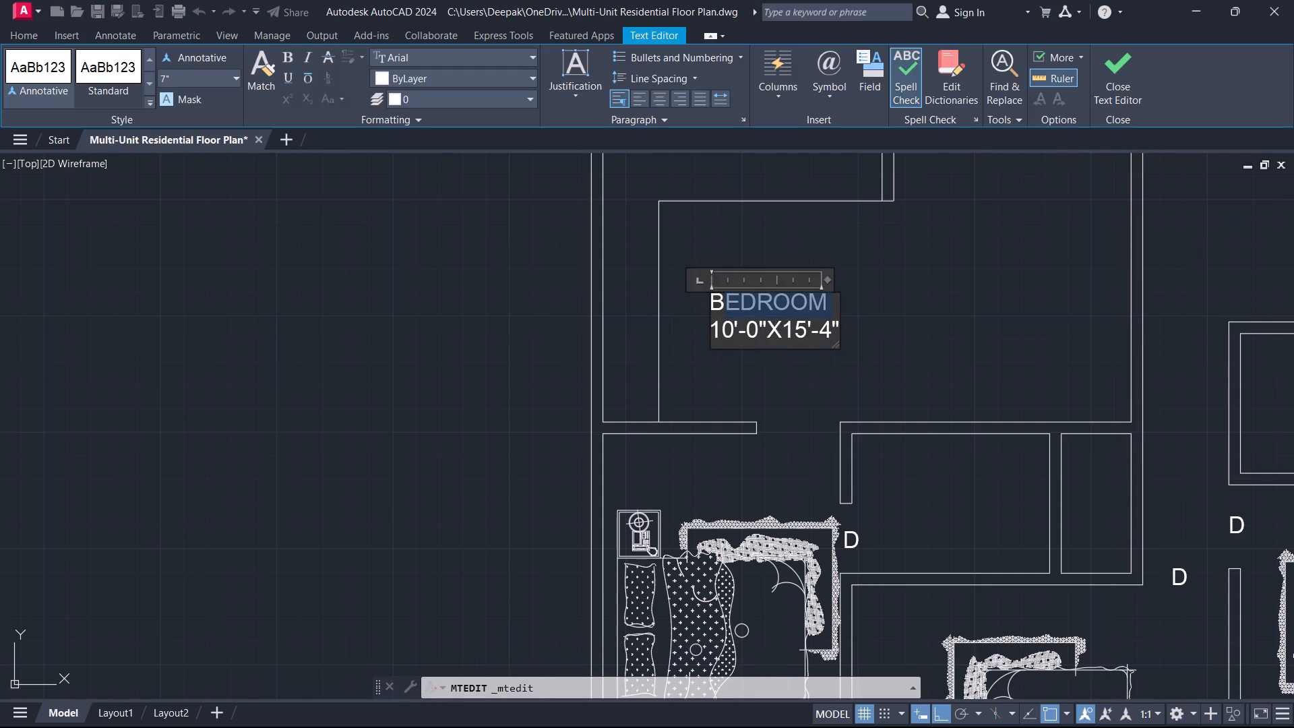
{"action": "left_click_drag", "start_coordinate": [648, 249], "coordinate": [643, 249]}
{"action": "type", "text": "KITCH"}
{"action": "type", "text": "EB"}
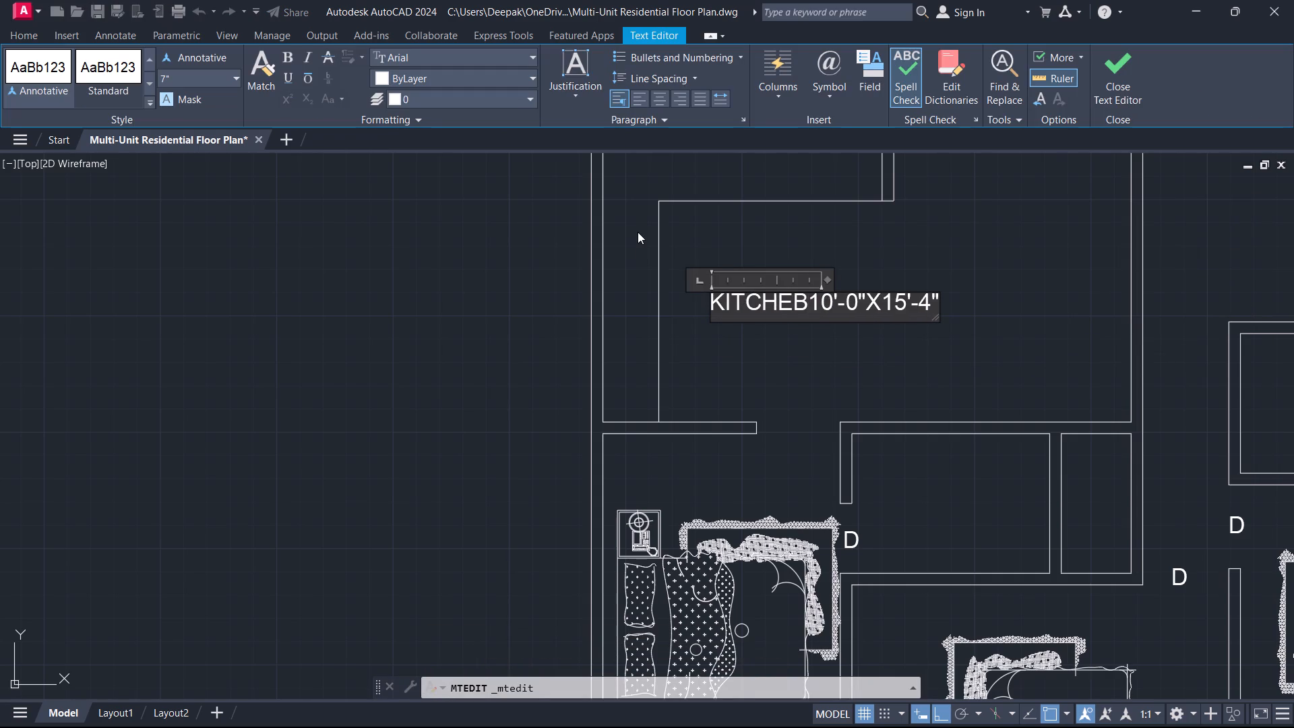
{"action": "key", "text": "Return"}
Set the room size in the kitchen label to 10'-0"X10'-0".
{"action": "key", "text": "Right"}
{"action": "key", "text": "Right"}
{"action": "key", "text": "Right"}
{"action": "key", "text": "Right"}
{"action": "key", "text": "Right"}
{"action": "key", "text": "Right"}
{"action": "key", "text": "Right"}
{"action": "key", "text": "Right"}
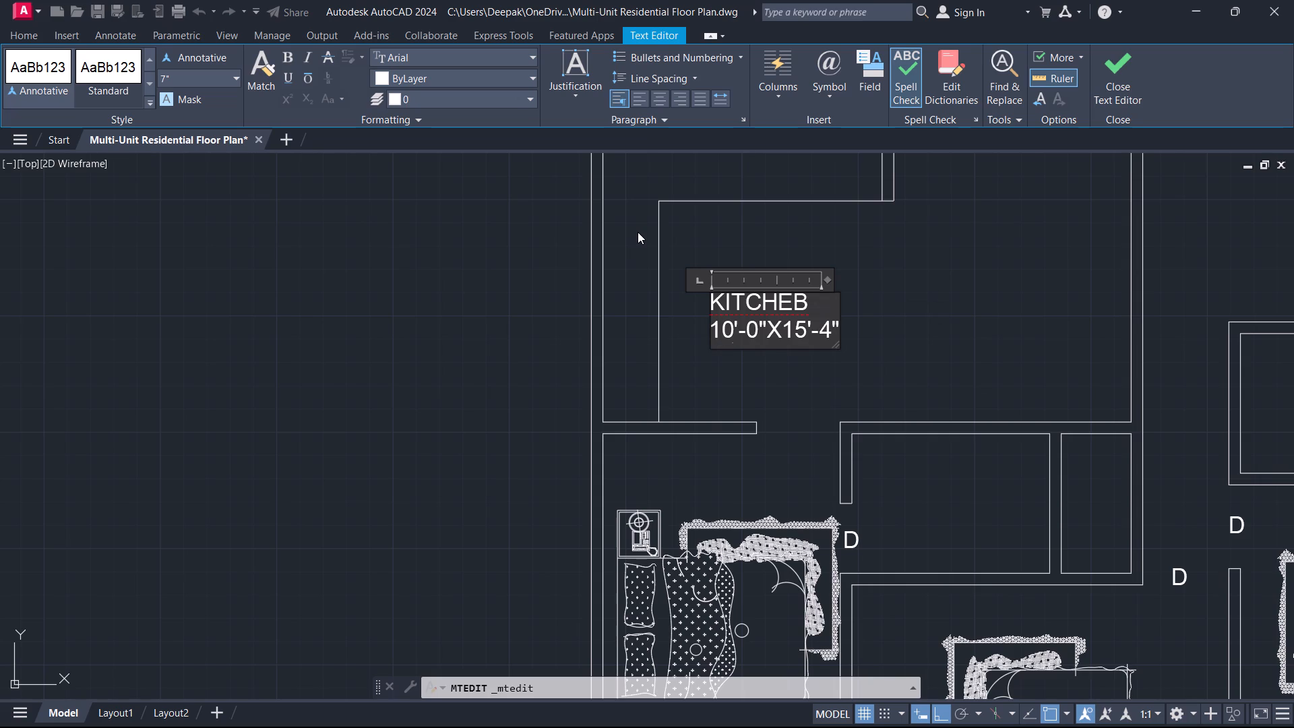
{"action": "key", "text": "Right"}
{"action": "key", "text": "BackSpace"}
{"action": "key", "text": "0"}
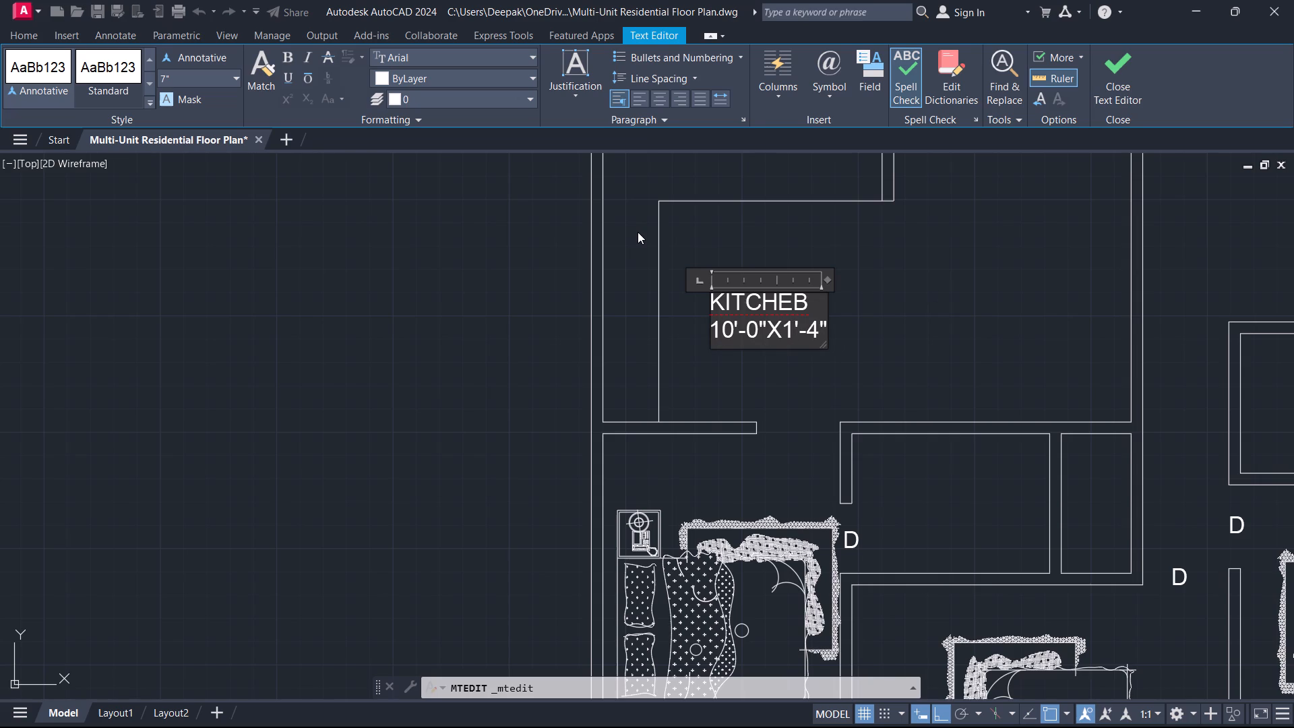
{"action": "key", "text": "Right"}
{"action": "key", "text": "Right"}
{"action": "key", "text": "Right"}
{"action": "key", "text": "BackSpace"}
{"action": "key", "text": "0"}
{"action": "left_click", "coordinate": [889, 296]}
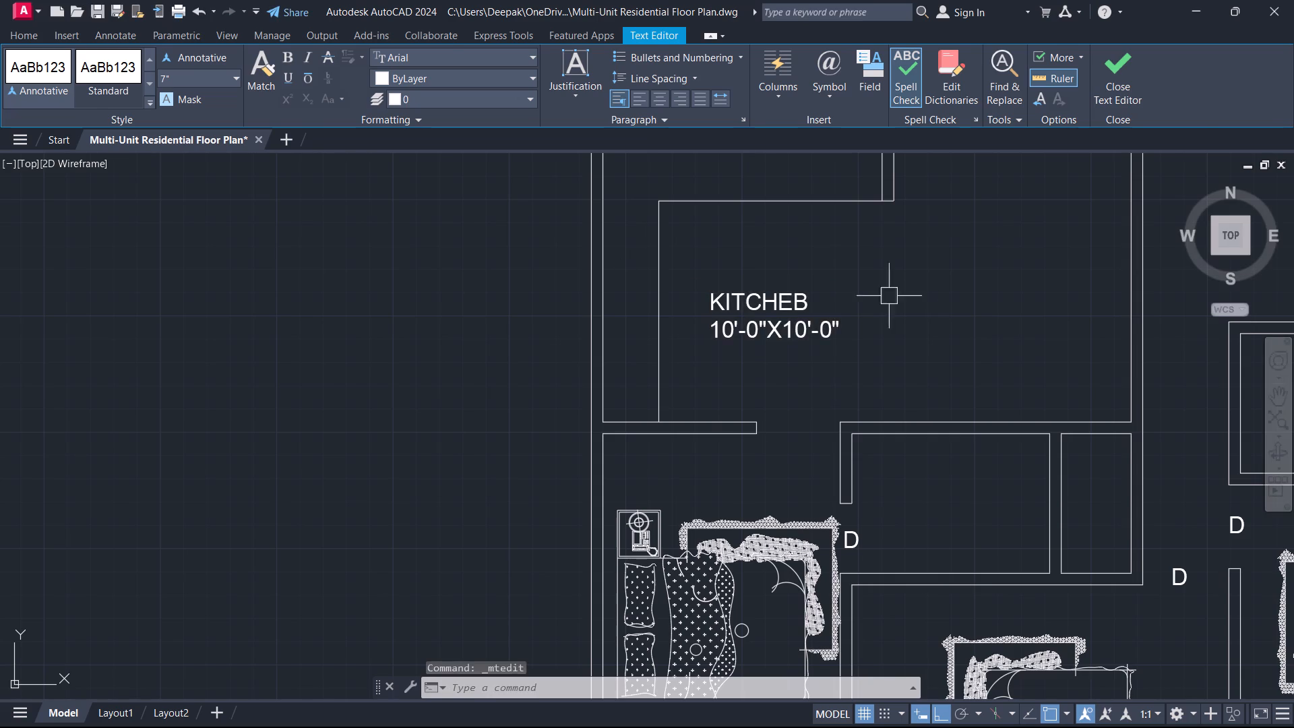
Correct the misspelled room name in the kitchen label to KITCHEN.
{"action": "double_click", "coordinate": [768, 322]}
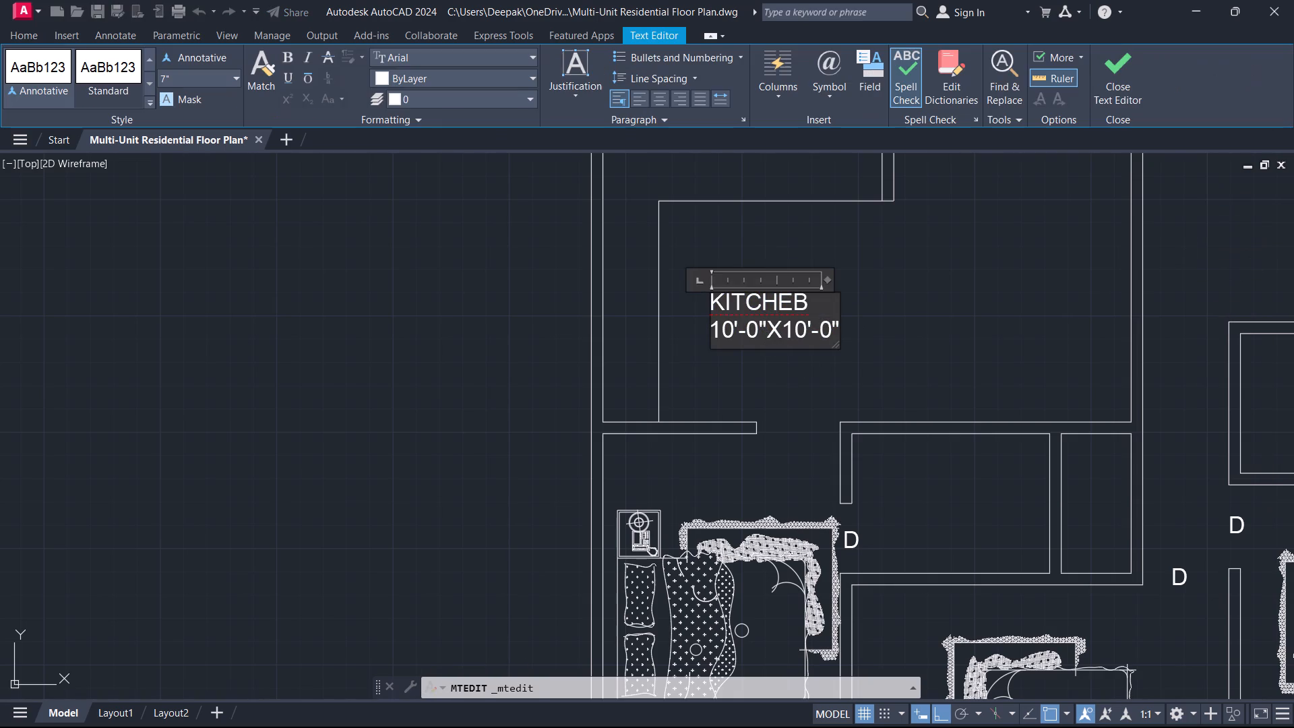
{"action": "left_click", "coordinate": [816, 309]}
{"action": "key", "text": "BackSpace"}
{"action": "key", "text": "n"}
{"action": "left_click", "coordinate": [1136, 59]}
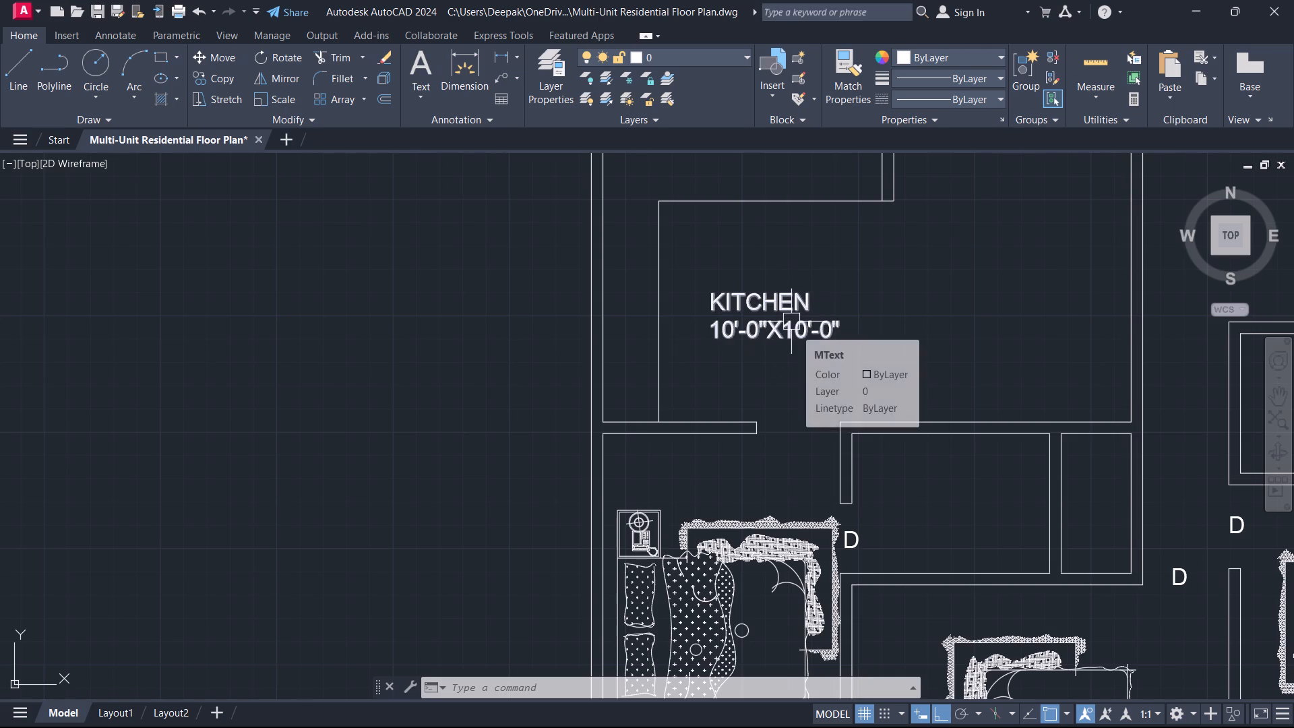
Look over the labelled kitchen and the whole floor plan for rooms that still need furniture.
{"action": "scroll", "coordinate": [917, 315], "scroll_direction": "down", "scroll_amount": 1}
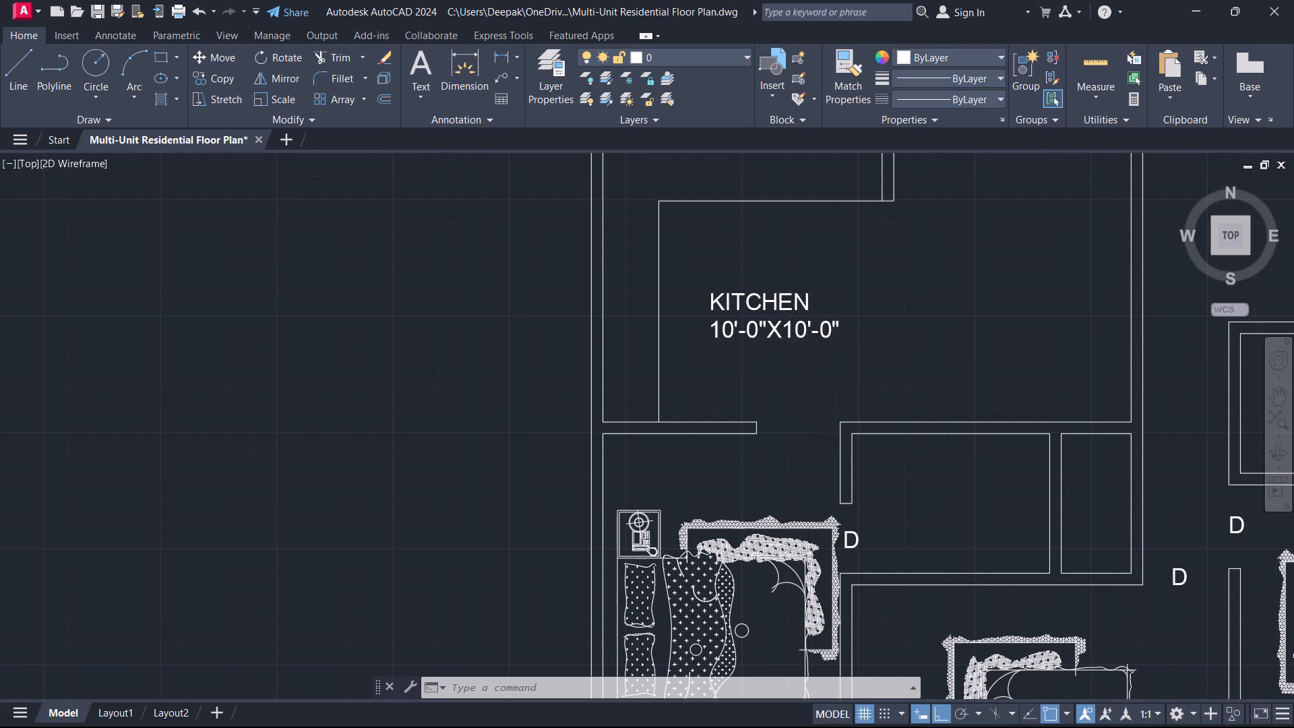
{"action": "middle_click_drag", "start_coordinate": [919, 311], "coordinate": [808, 383]}
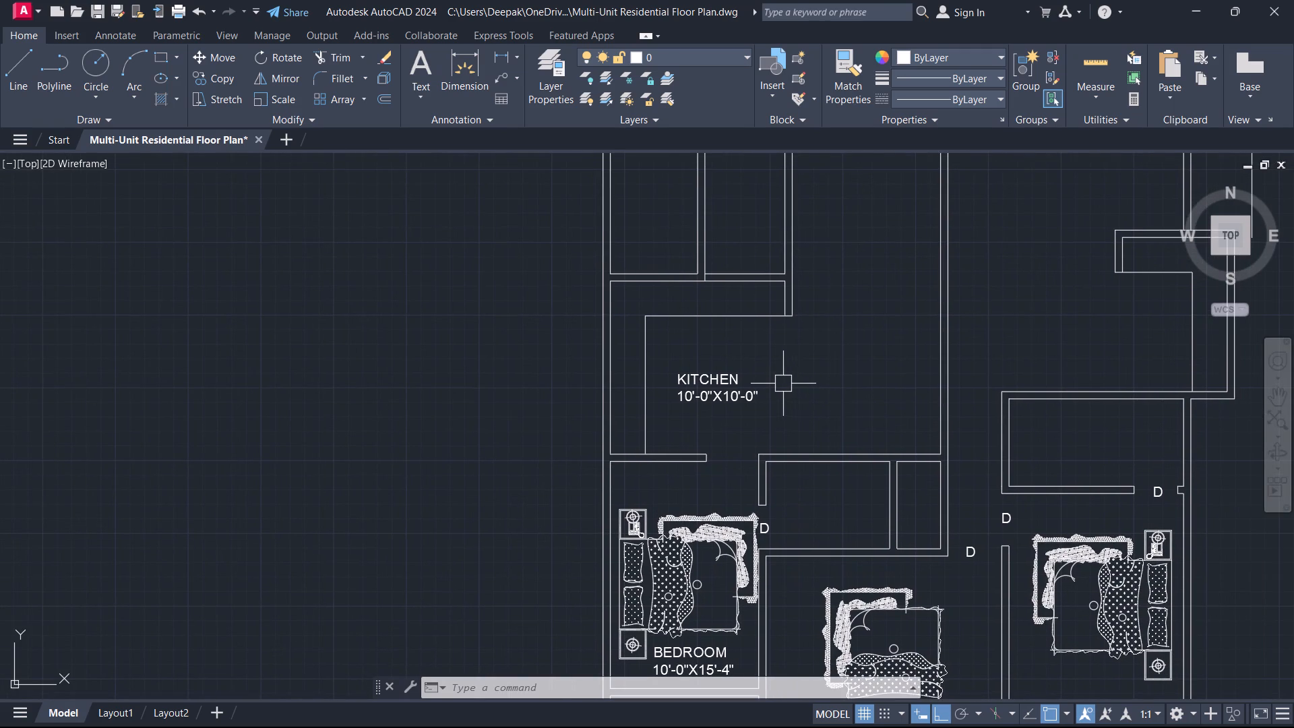
{"action": "middle_click_drag", "start_coordinate": [781, 382], "coordinate": [765, 411]}
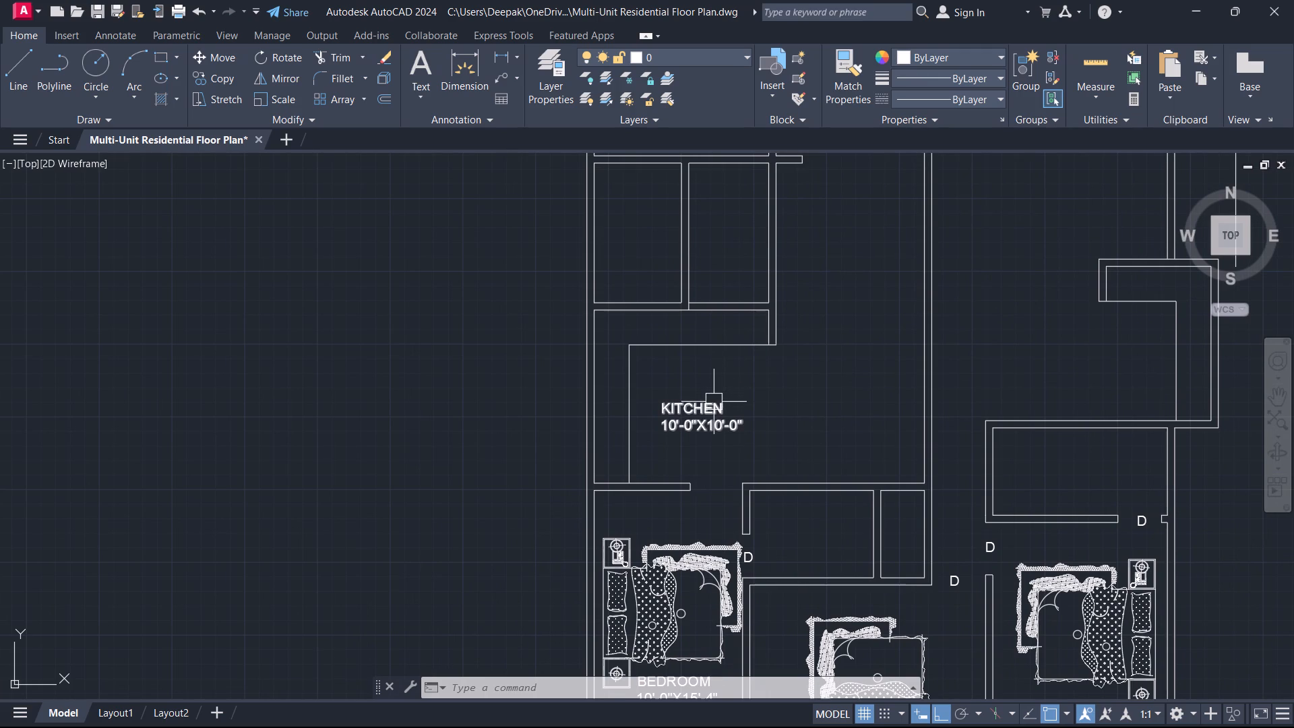
{"action": "scroll", "coordinate": [730, 408], "scroll_direction": "down", "scroll_amount": 1}
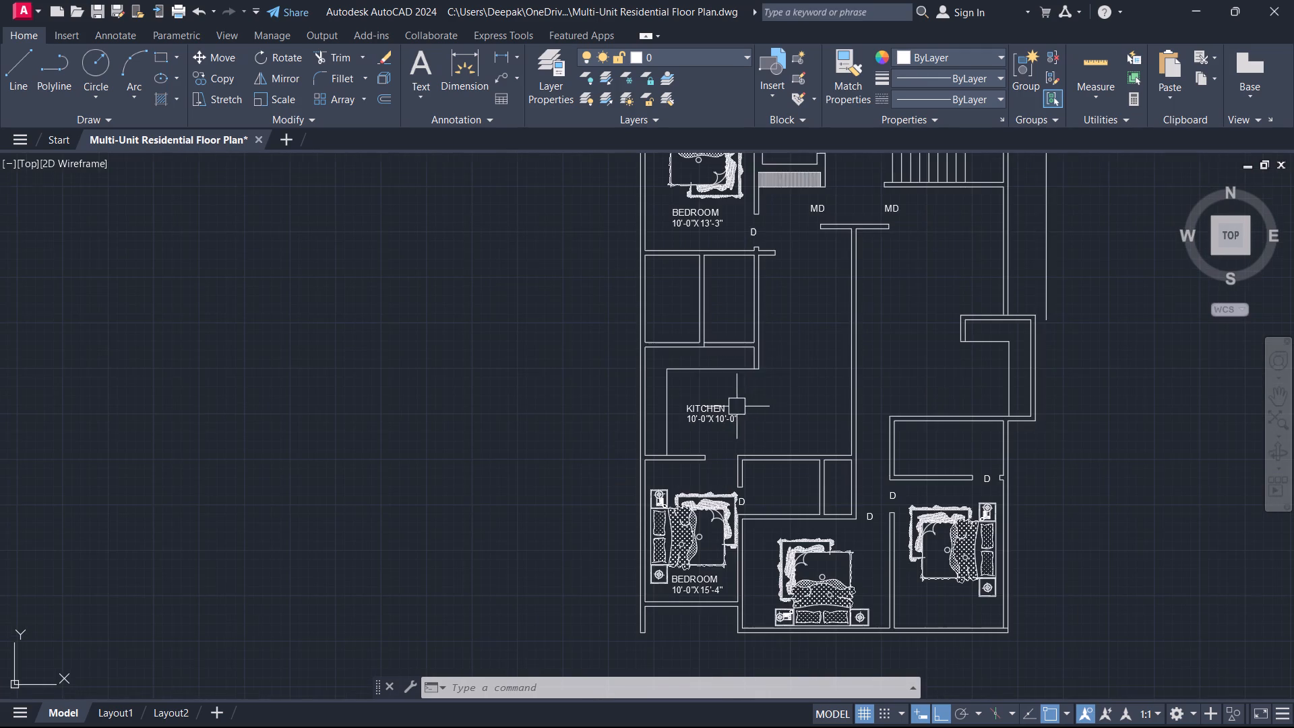
{"action": "middle_click_drag", "start_coordinate": [783, 312], "coordinate": [710, 546]}
{"action": "scroll", "coordinate": [694, 331], "scroll_direction": "down", "scroll_amount": 1}
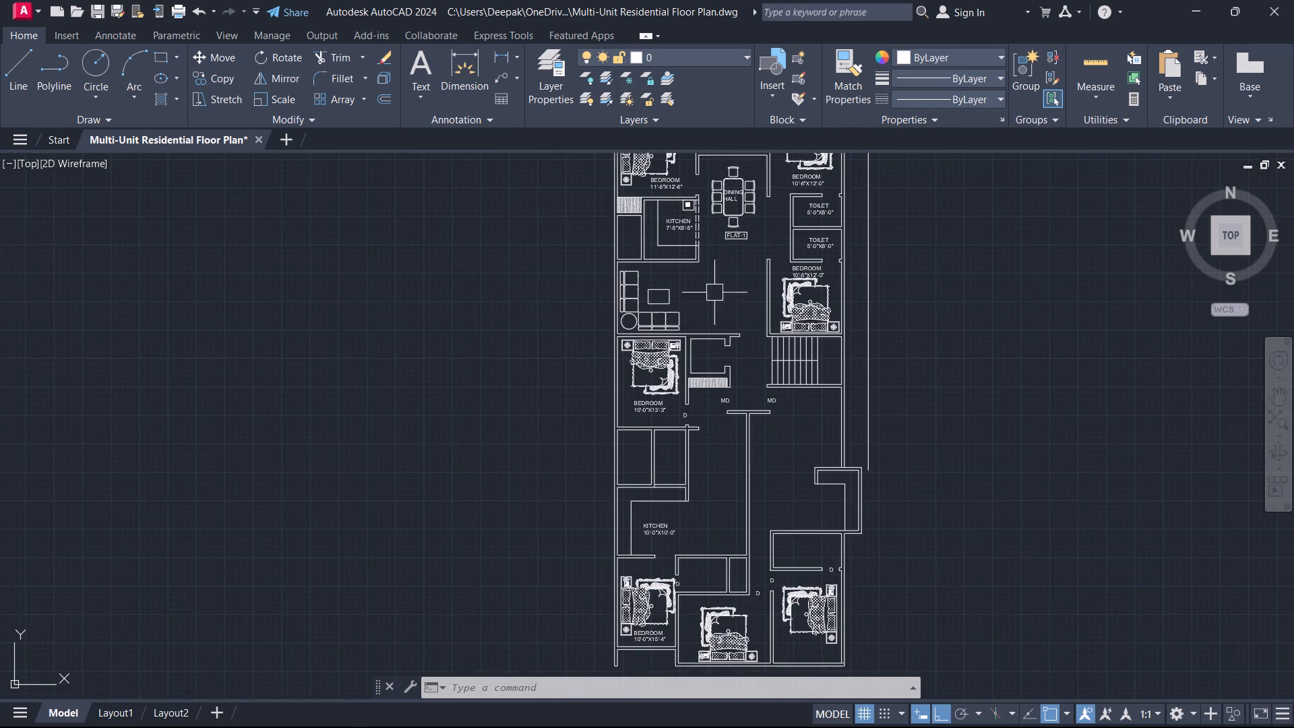
{"action": "scroll", "coordinate": [733, 238], "scroll_direction": "up", "scroll_amount": 2}
{"action": "middle_click_drag", "start_coordinate": [744, 204], "coordinate": [716, 324]}
{"action": "scroll", "coordinate": [713, 337], "scroll_direction": "down", "scroll_amount": 4}
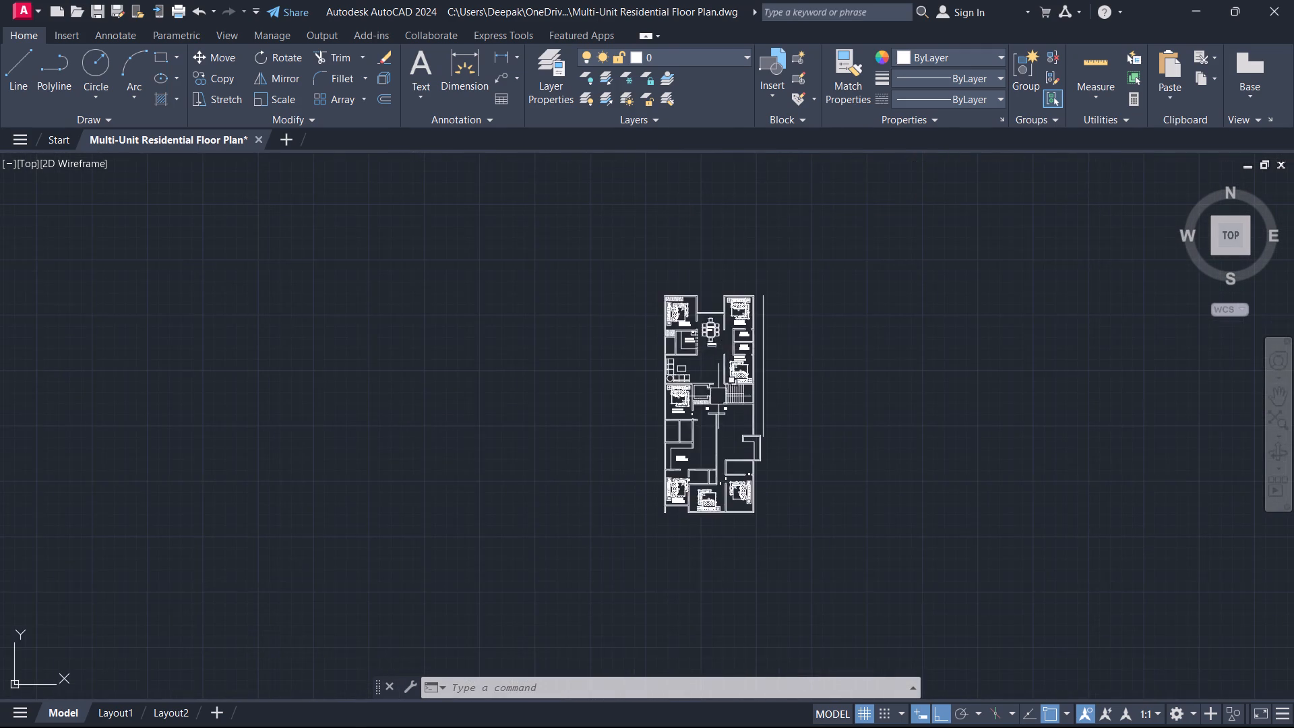
Insert the six-seat dining table block from the recent blocks in the empty space east of the plan.
{"action": "scroll", "coordinate": [718, 398], "scroll_direction": "up", "scroll_amount": 2}
{"action": "key", "text": "i"}
{"action": "key", "text": "space"}
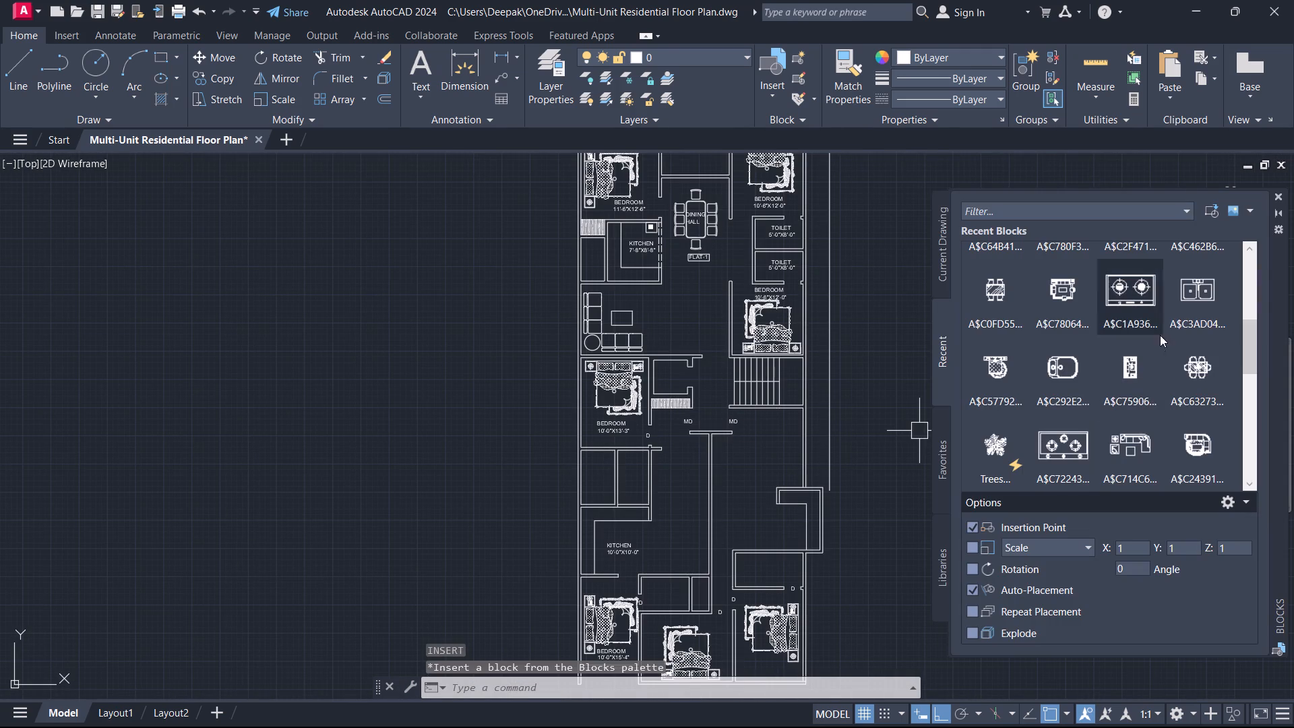
{"action": "left_click", "coordinate": [1199, 382]}
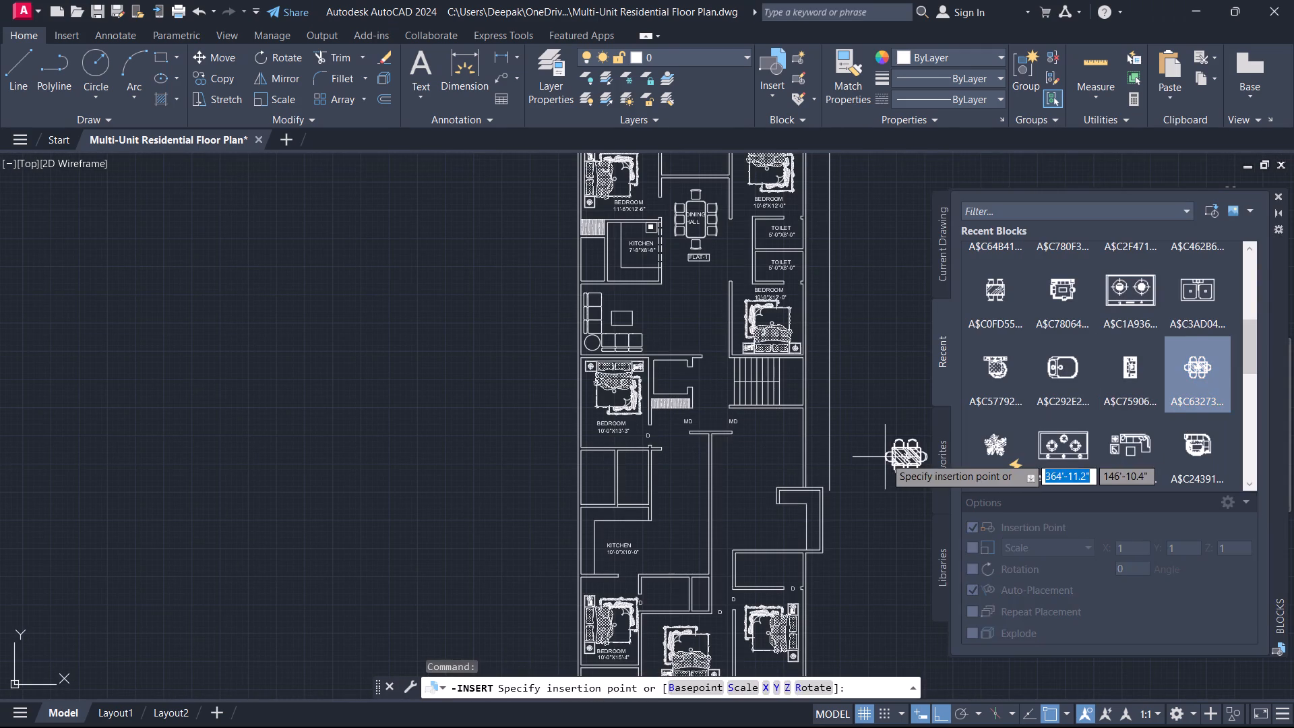
{"action": "left_click", "coordinate": [885, 457]}
{"action": "left_click", "coordinate": [1279, 197]}
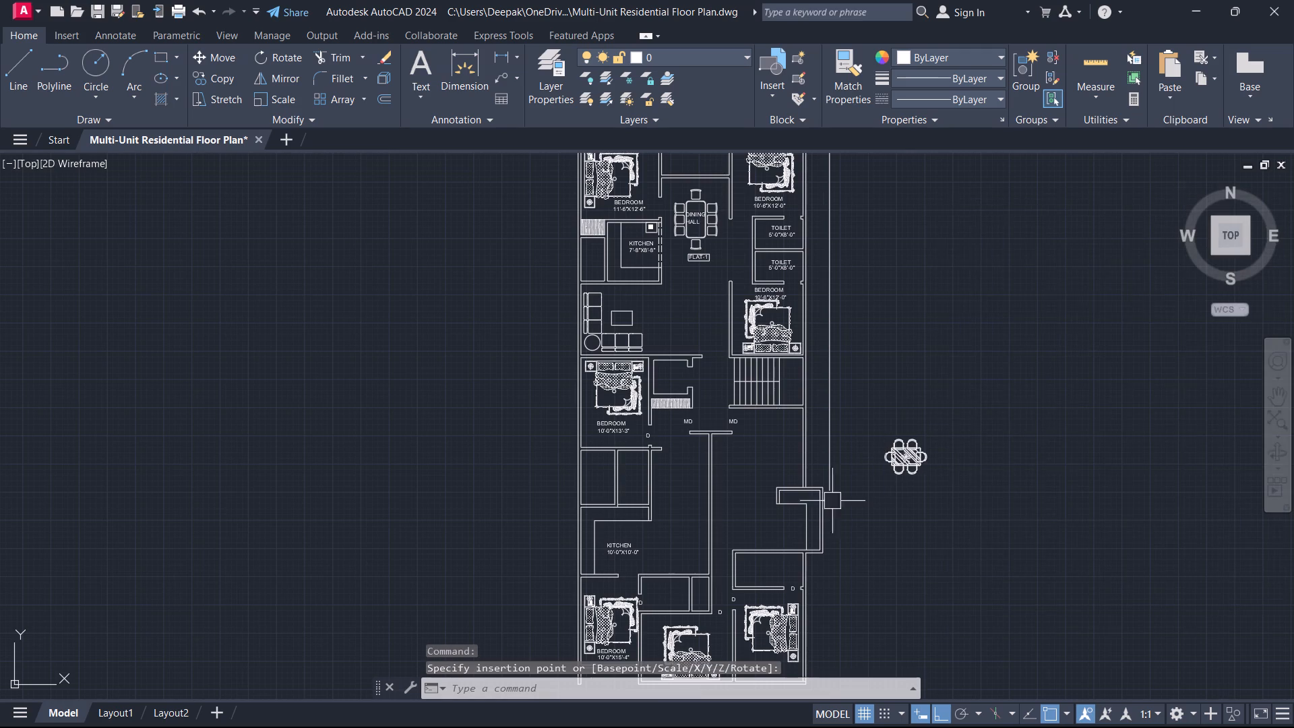
Copy the six-seat dining table from outside the plan into the open space just east of the southwestern kitchen label.
{"action": "scroll", "coordinate": [819, 513], "scroll_direction": "up", "scroll_amount": 5}
{"action": "scroll", "coordinate": [1151, 393], "scroll_direction": "down", "scroll_amount": 2}
{"action": "middle_click_drag", "start_coordinate": [1138, 394], "coordinate": [1029, 448]}
{"action": "left_click_drag", "start_coordinate": [1063, 435], "coordinate": [1061, 429]}
{"action": "left_click", "coordinate": [1037, 404]}
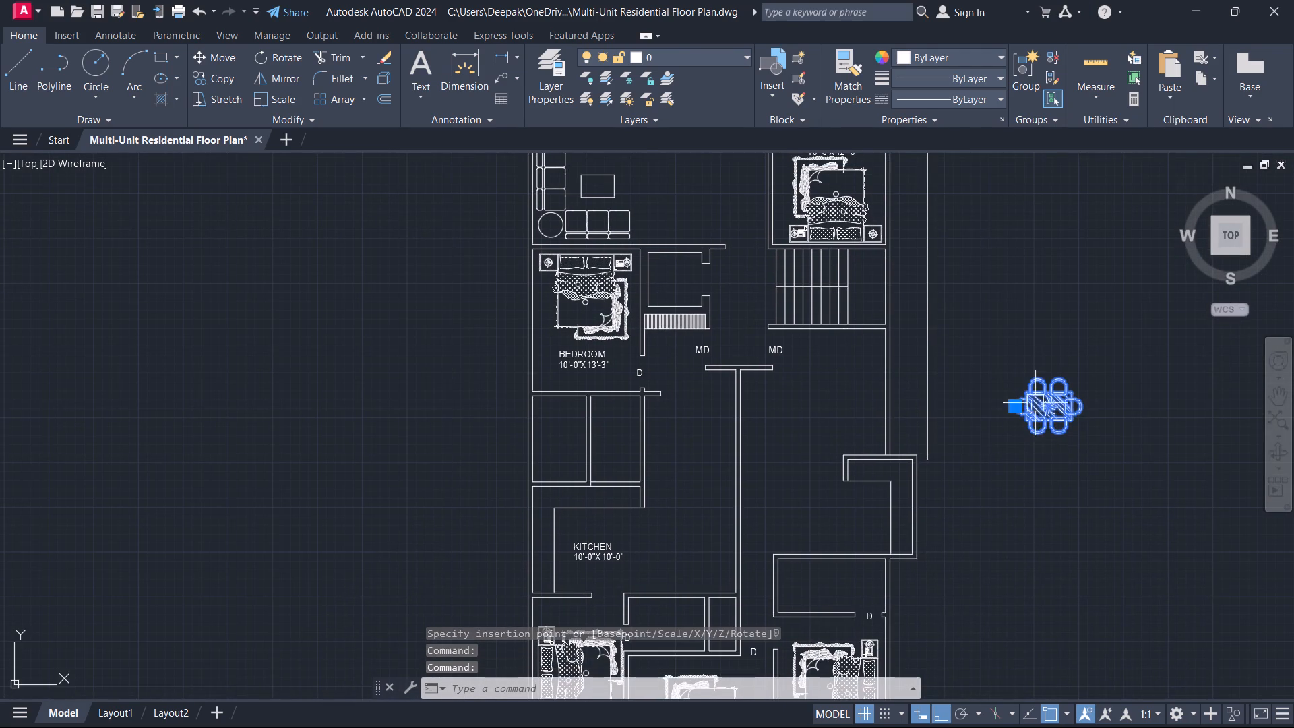
{"action": "type", "text": "CO"}
{"action": "key", "text": "space"}
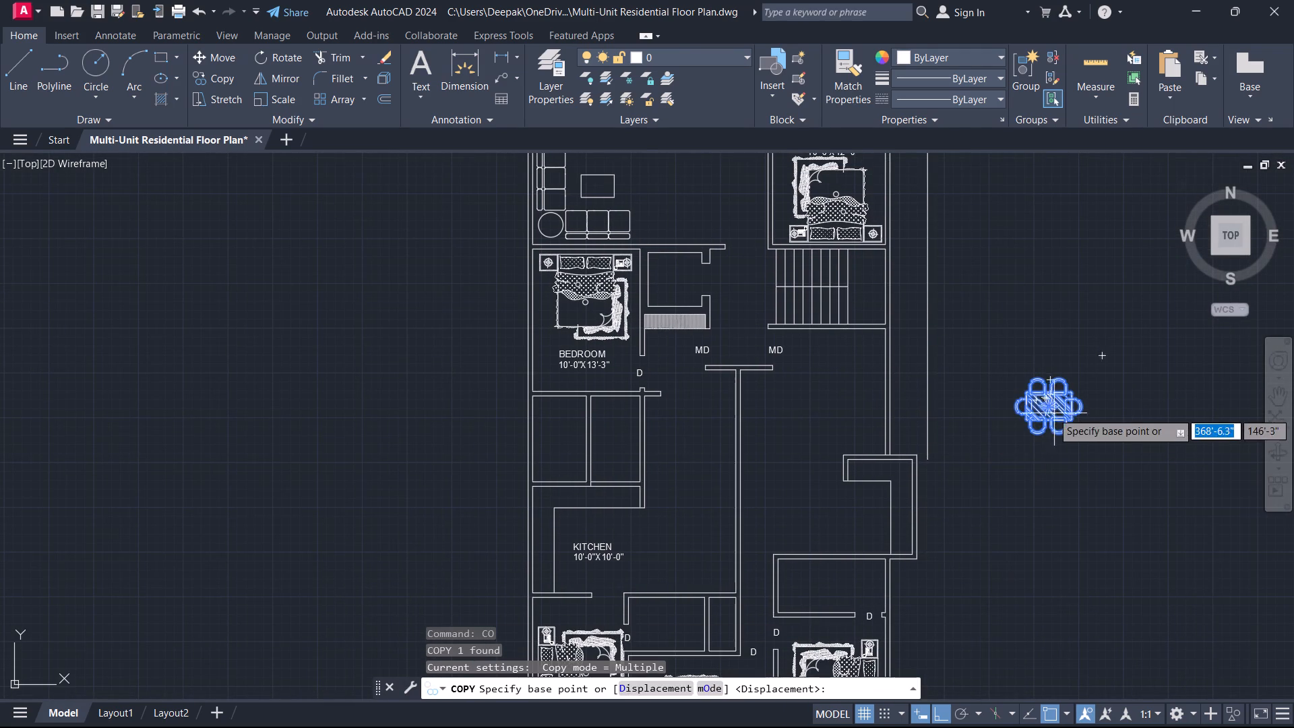
{"action": "left_click", "coordinate": [1055, 411]}
{"action": "middle_click_drag", "start_coordinate": [866, 520], "coordinate": [954, 447]}
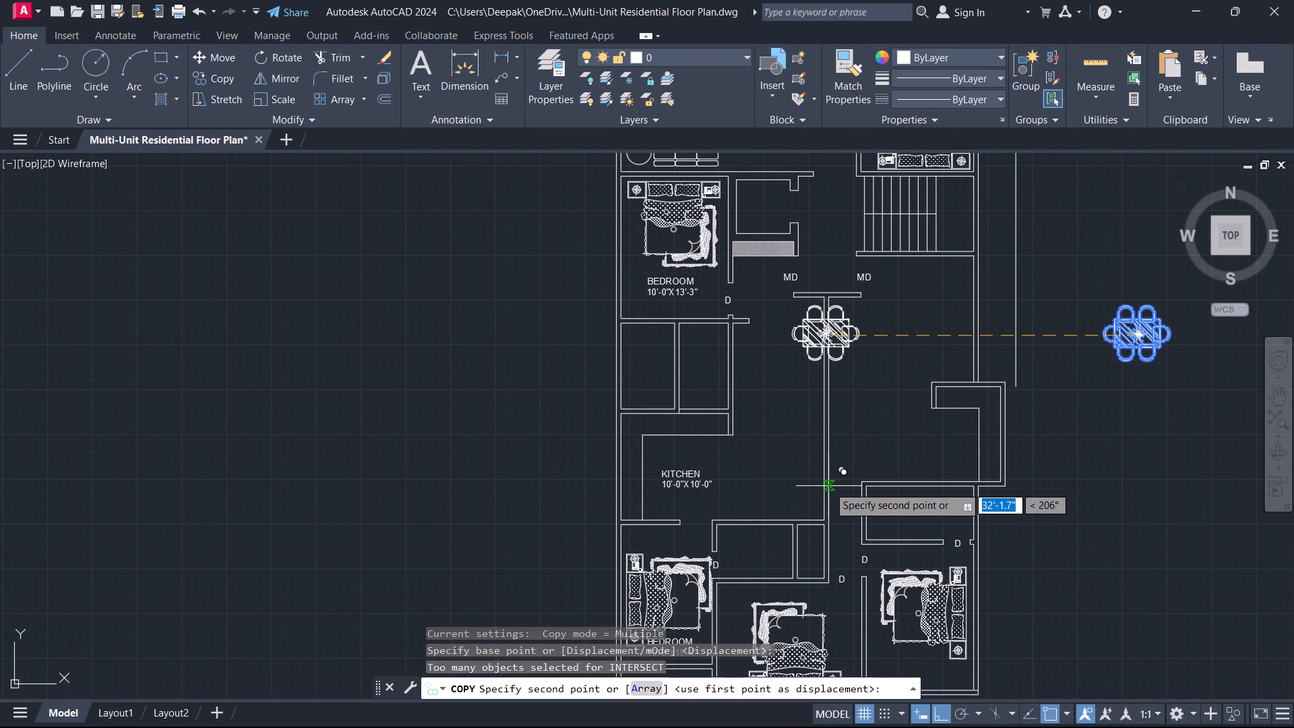
{"action": "key", "text": "F8"}
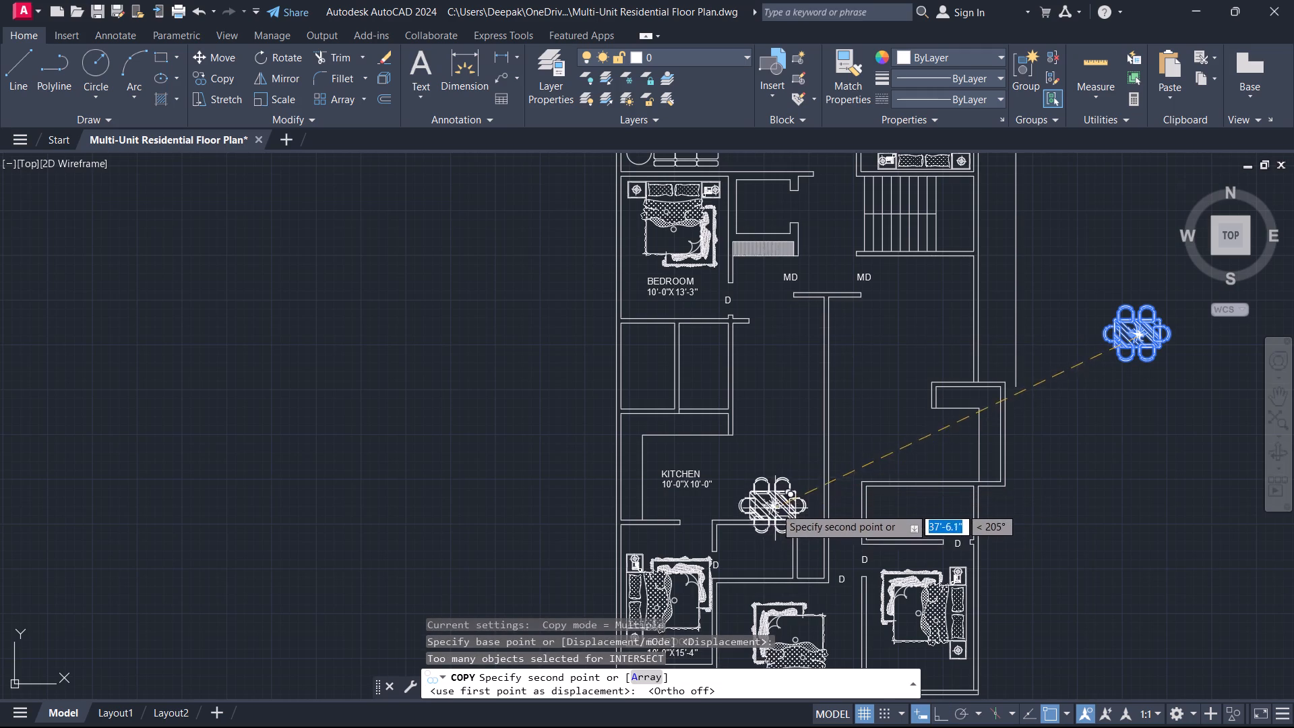
{"action": "scroll", "coordinate": [774, 506], "scroll_direction": "up", "scroll_amount": 2}
{"action": "left_click", "coordinate": [772, 458]}
{"action": "key", "text": "Escape"}
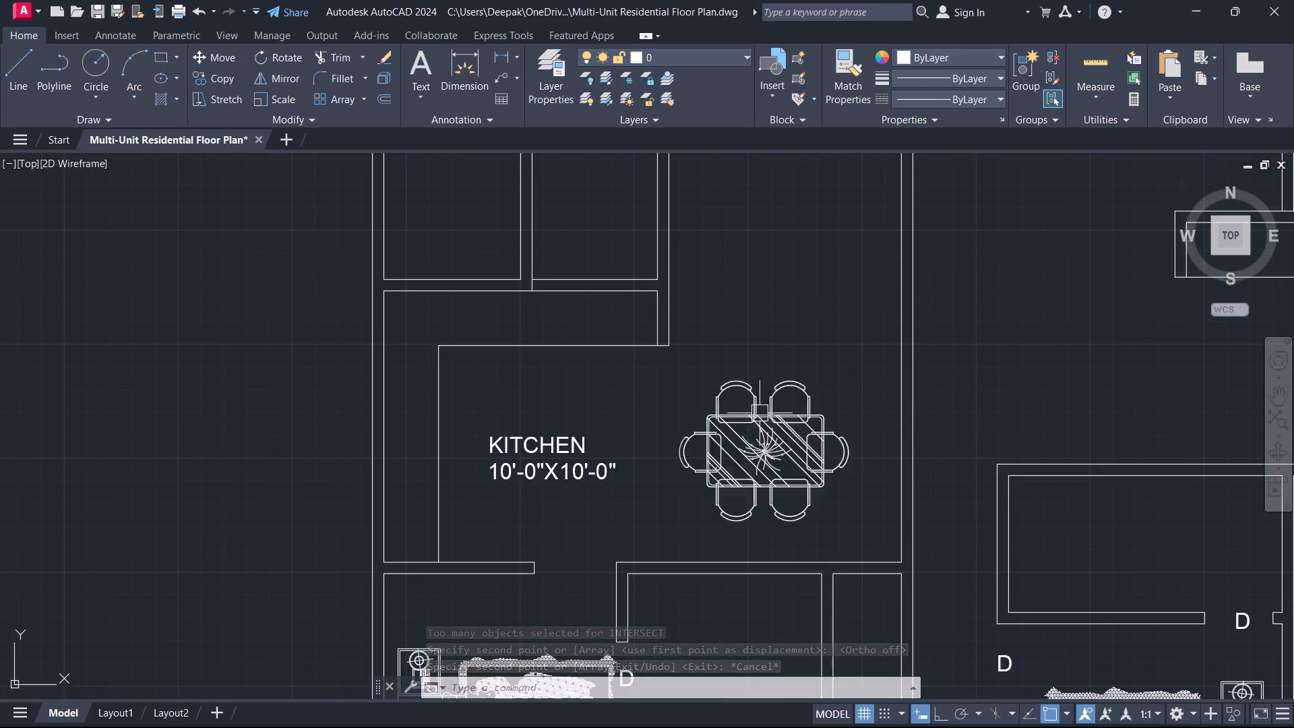
Copy the 10'-0"X13'-3" bedroom label into the eastern of the two small rooms between that bedroom and the kitchen.
{"action": "scroll", "coordinate": [712, 351], "scroll_direction": "down", "scroll_amount": 1}
{"action": "middle_click_drag", "start_coordinate": [712, 351], "coordinate": [722, 508]}
{"action": "scroll", "coordinate": [657, 363], "scroll_direction": "up", "scroll_amount": 1}
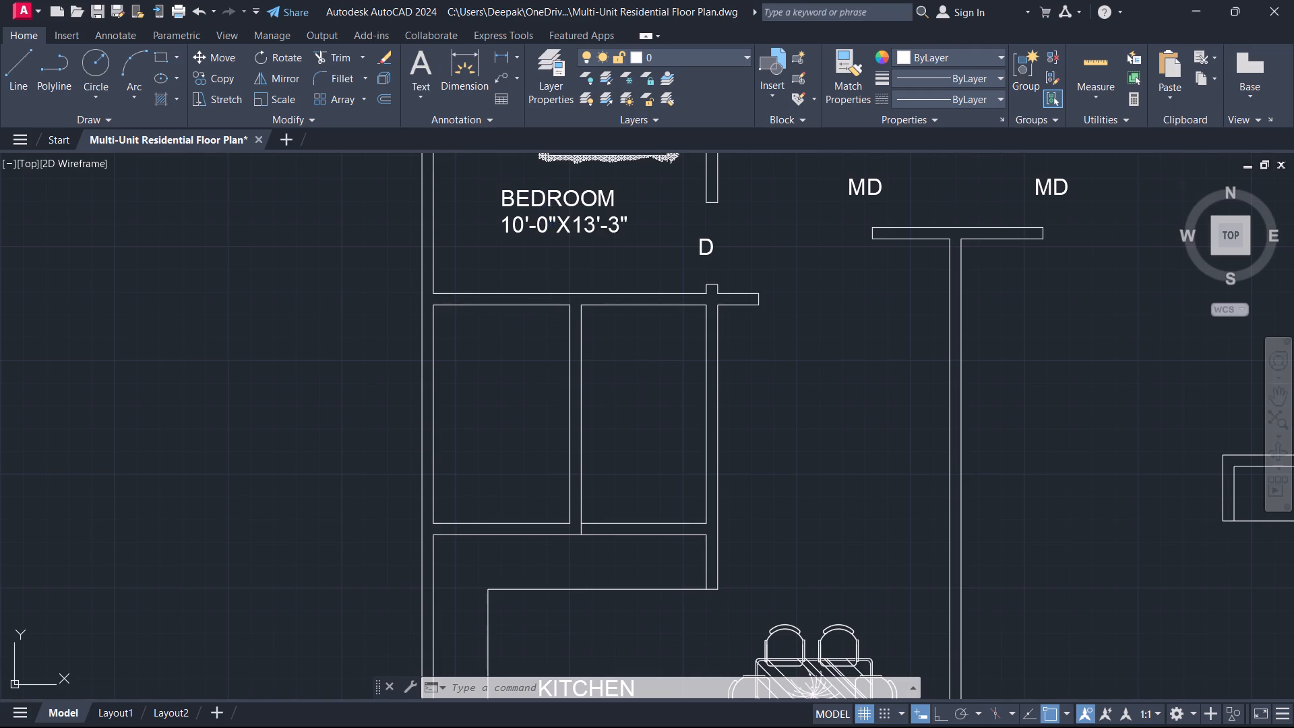
{"action": "left_click", "coordinate": [549, 212]}
{"action": "type", "text": "CO"}
{"action": "key", "text": "space"}
{"action": "left_click_drag", "start_coordinate": [534, 227], "coordinate": [545, 239]}
{"action": "scroll", "coordinate": [615, 398], "scroll_direction": "up", "scroll_amount": 2}
{"action": "left_click", "coordinate": [622, 442]}
{"action": "key", "text": "Escape"}
Replace the copied label's text with OTS.
{"action": "double_click", "coordinate": [671, 430]}
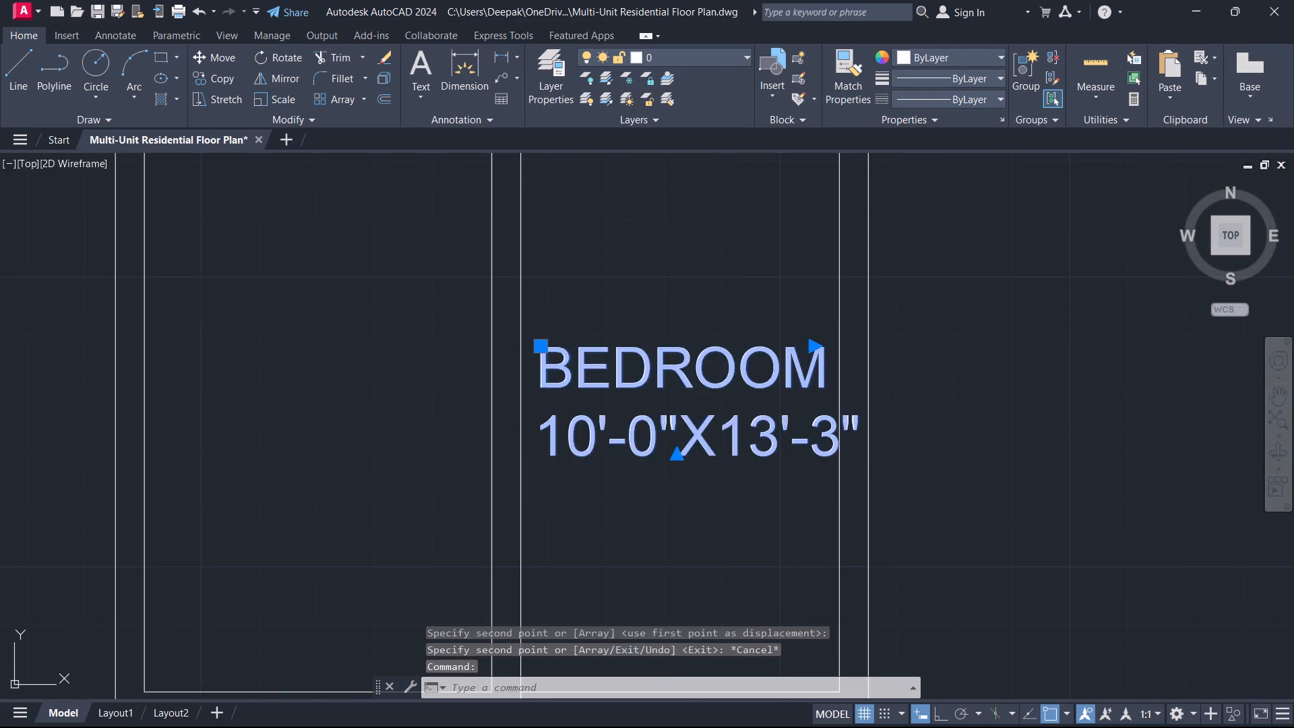
{"action": "key", "text": "ctrl+a"}
{"action": "key", "text": "o"}
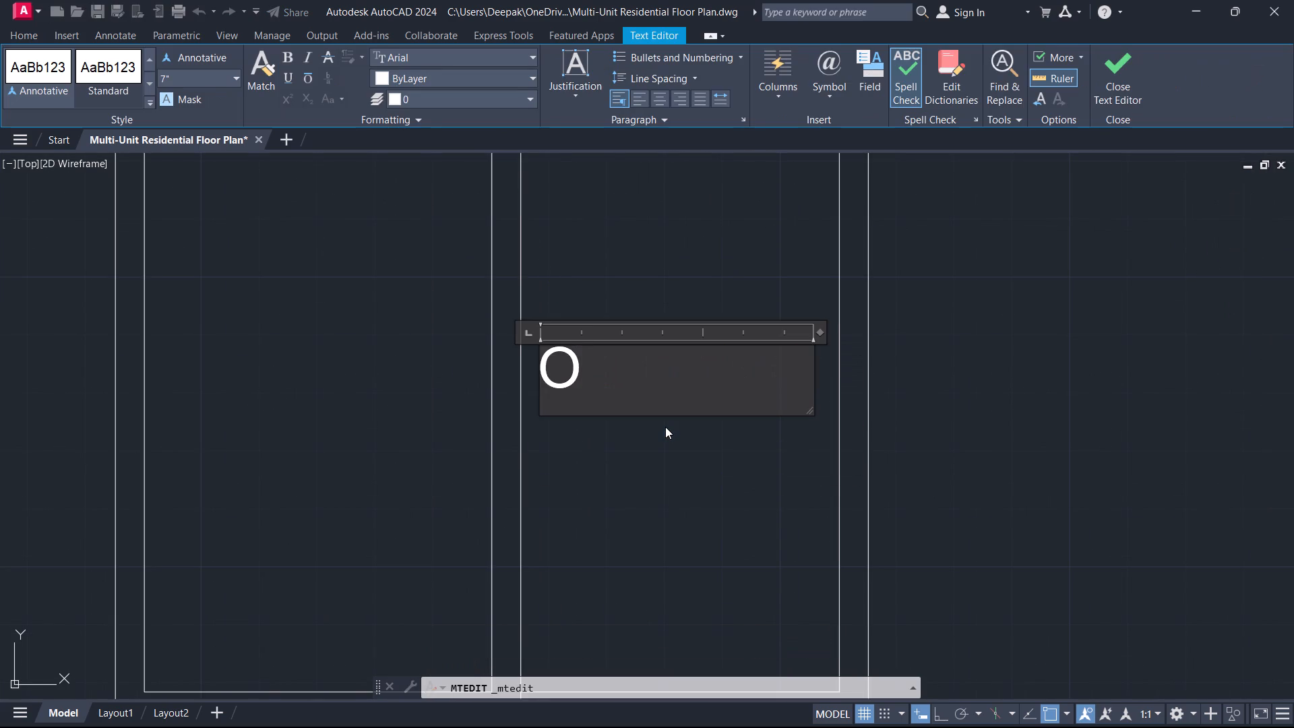
{"action": "key", "text": "t"}
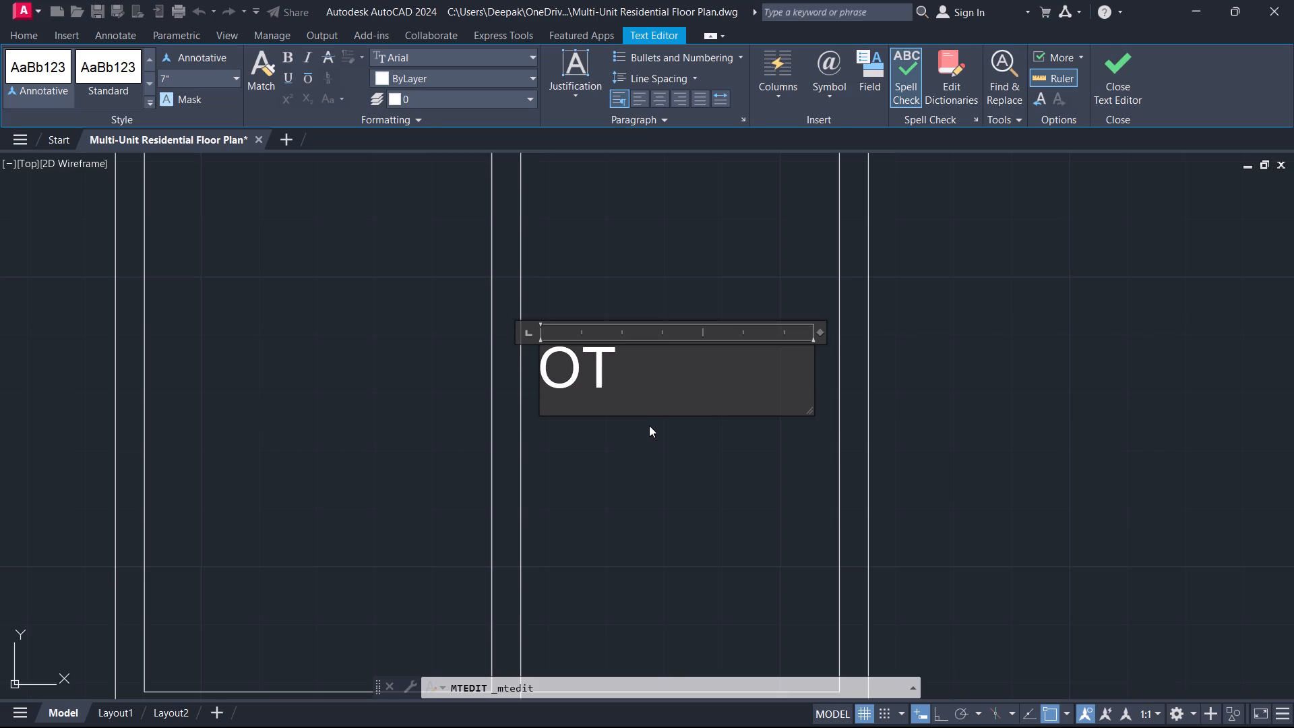
{"action": "key", "text": "s"}
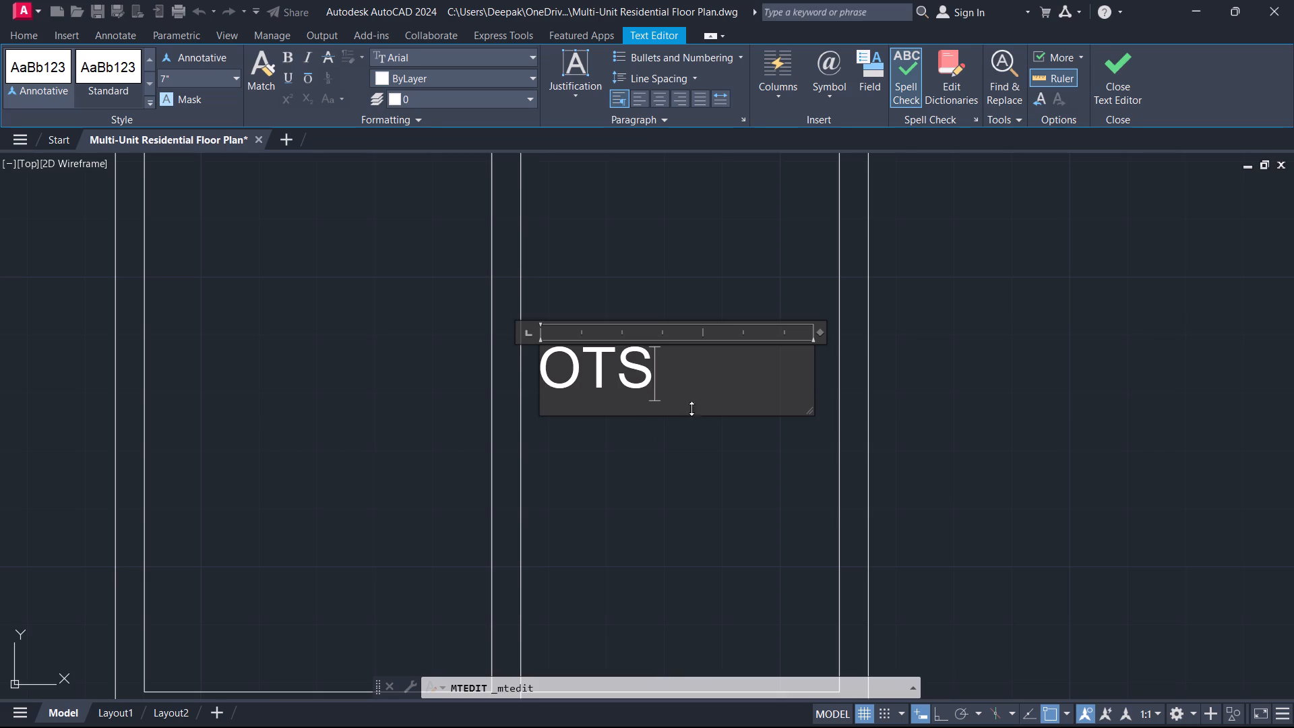
{"action": "left_click", "coordinate": [1125, 67]}
Move the OTS label east so it sits near the middle of its room.
{"action": "left_click", "coordinate": [700, 406]}
{"action": "left_click", "coordinate": [627, 371]}
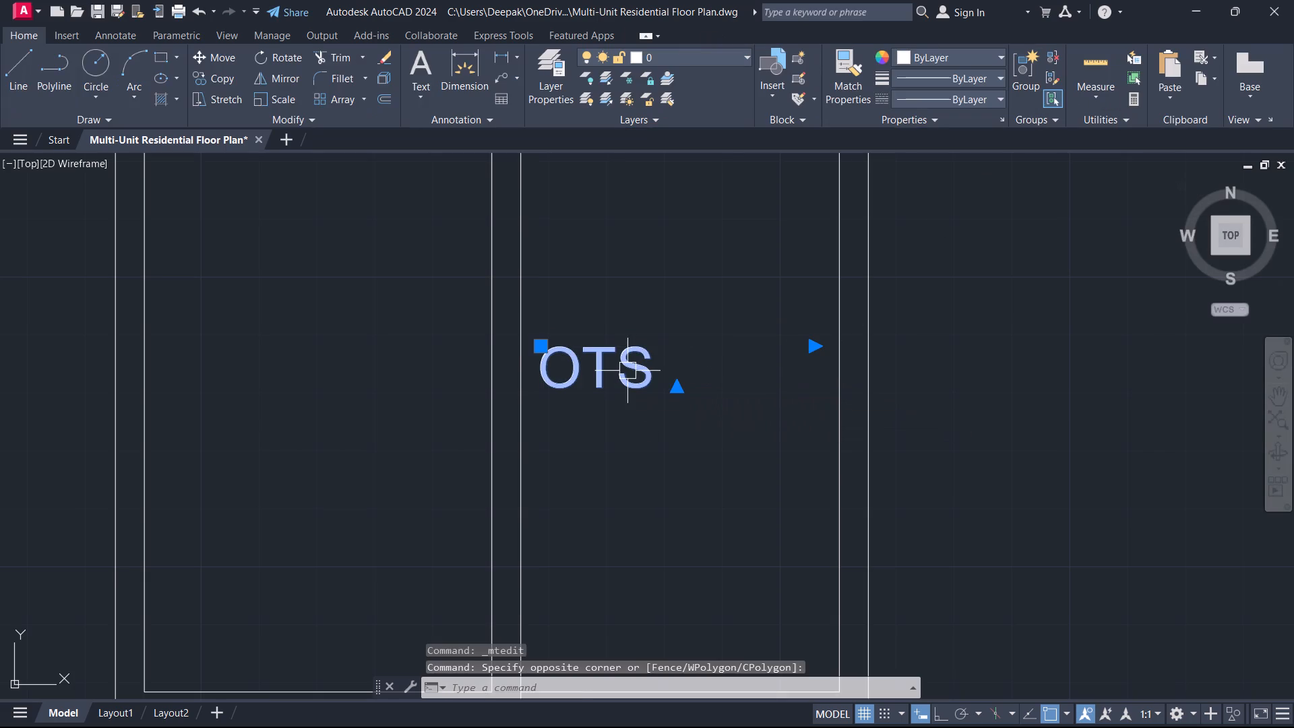
{"action": "type", "text": "M"}
{"action": "key", "text": "space"}
{"action": "left_click", "coordinate": [609, 368]}
{"action": "left_click", "coordinate": [694, 369]}
{"action": "key", "text": "Escape"}
Copy the OTS label into the adjoining small room to the west.
{"action": "left_click", "coordinate": [695, 369]}
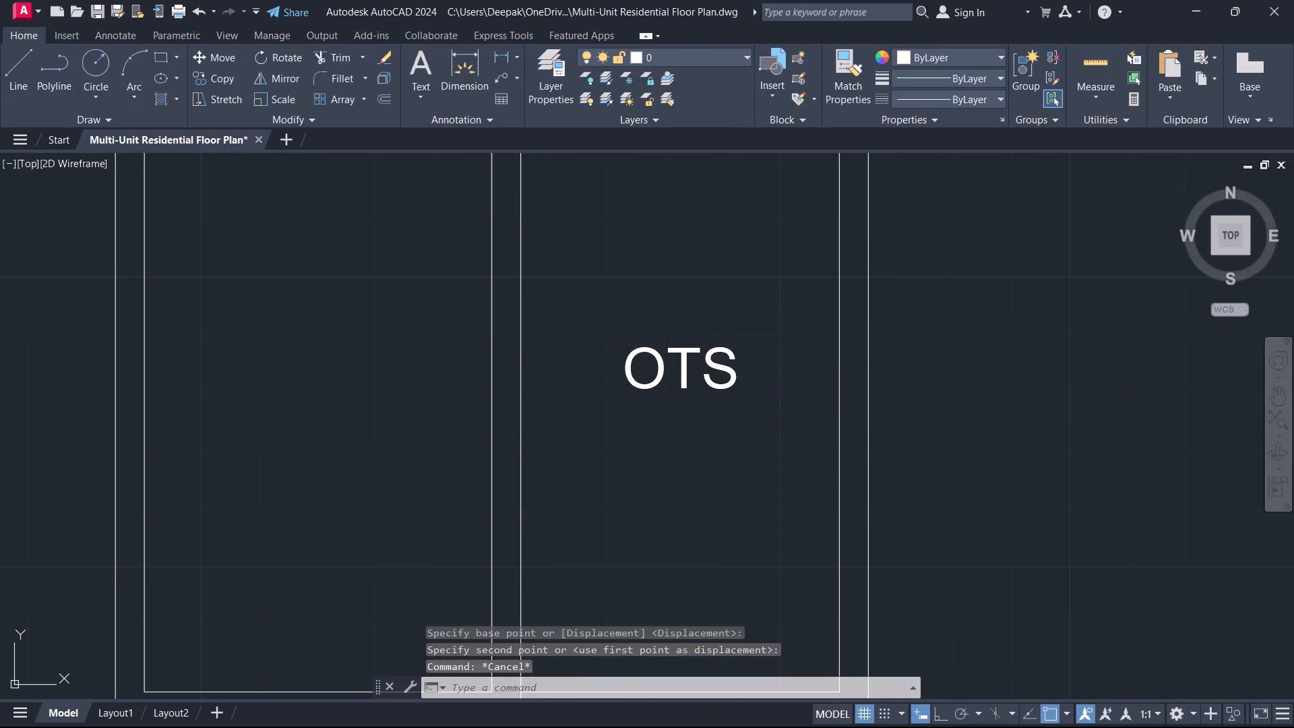
{"action": "key", "text": "c"}
{"action": "type", "text": "O"}
{"action": "key", "text": "space"}
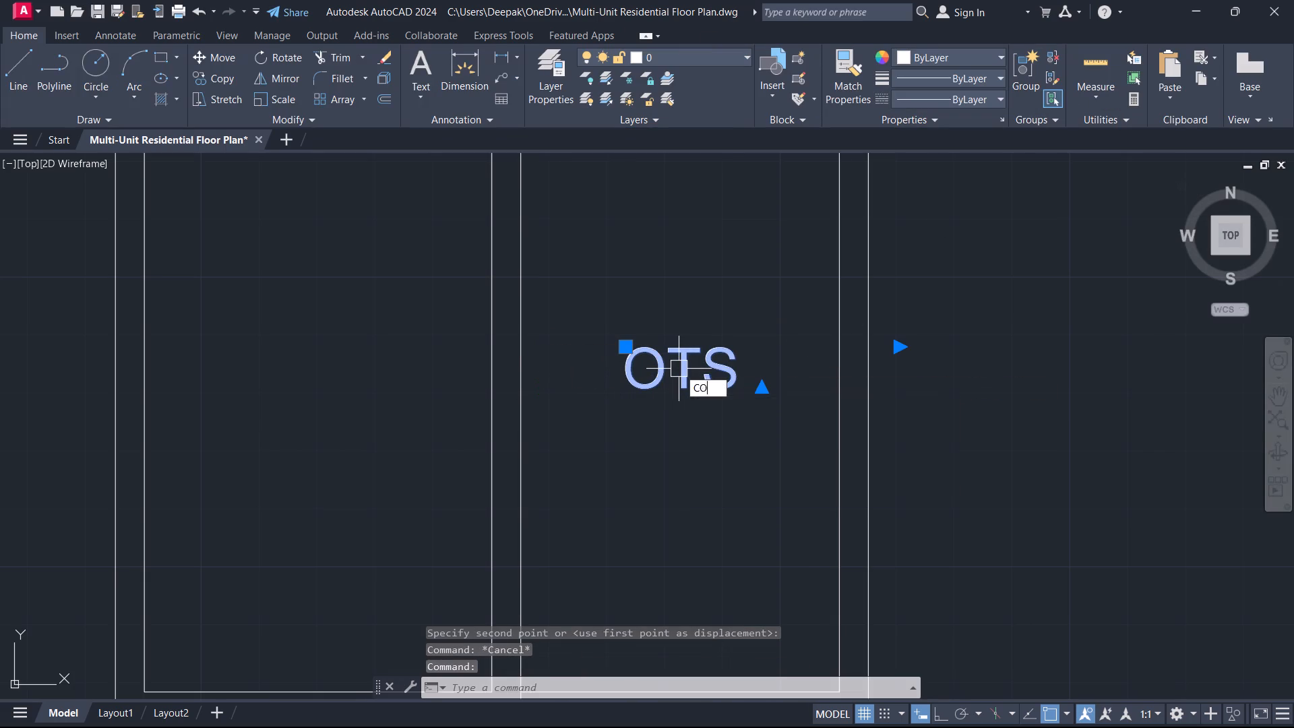
{"action": "left_click", "coordinate": [679, 369]}
{"action": "middle_click_drag", "start_coordinate": [483, 373], "coordinate": [883, 491]}
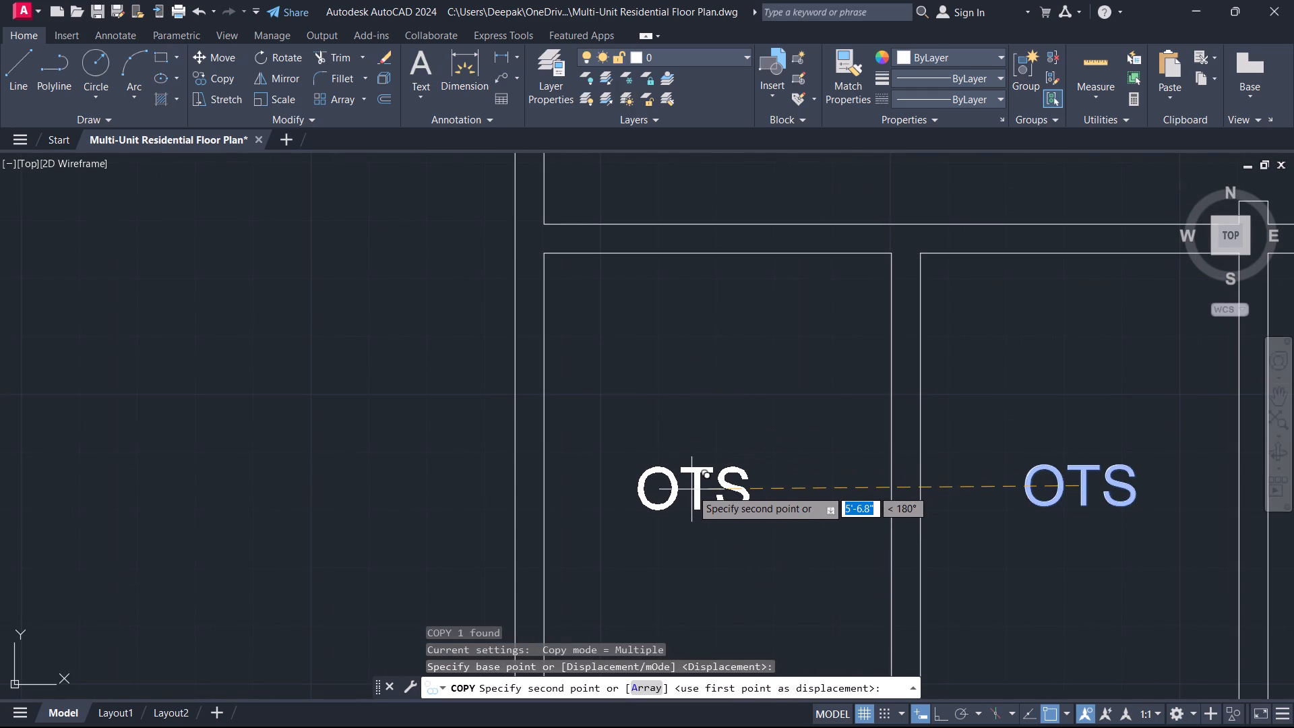
{"action": "left_click", "coordinate": [658, 491]}
{"action": "key", "text": "Escape"}
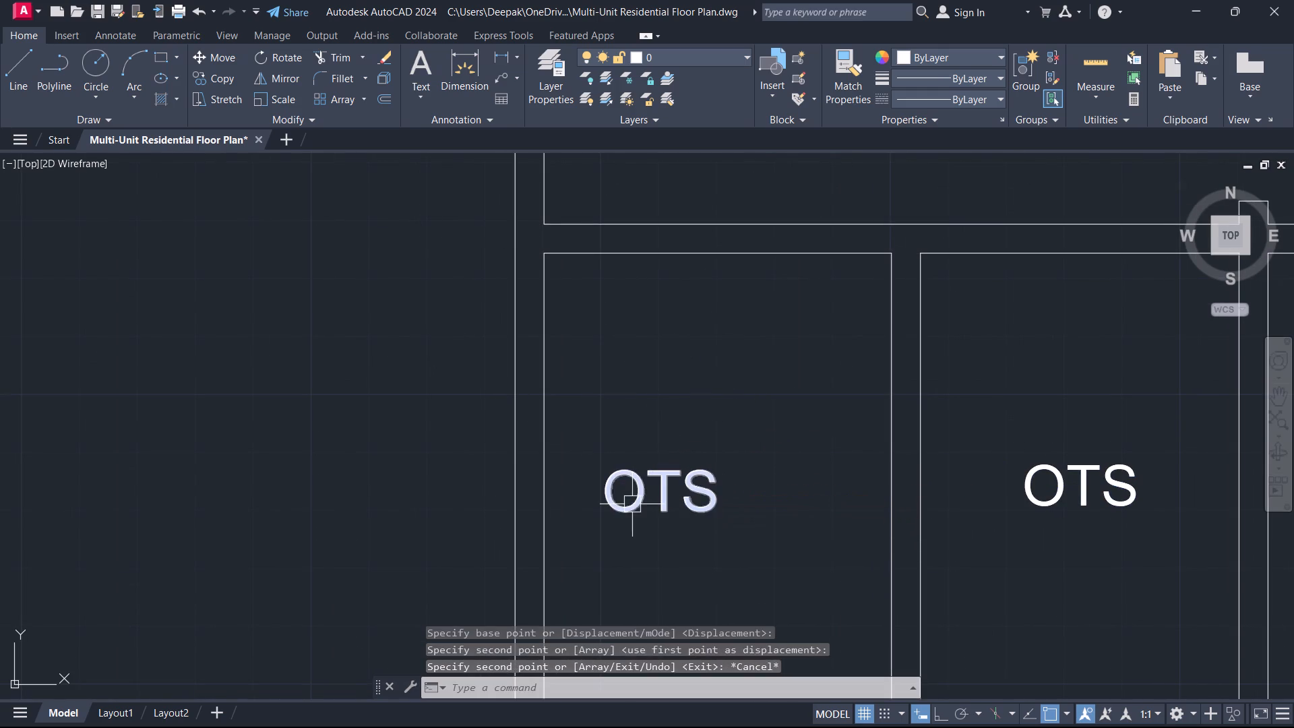
Replace the western copy's text with TOILET and the size 5'-0"X8'-0" on a second line.
{"action": "double_click", "coordinate": [632, 504]}
{"action": "key", "text": "ctrl+a"}
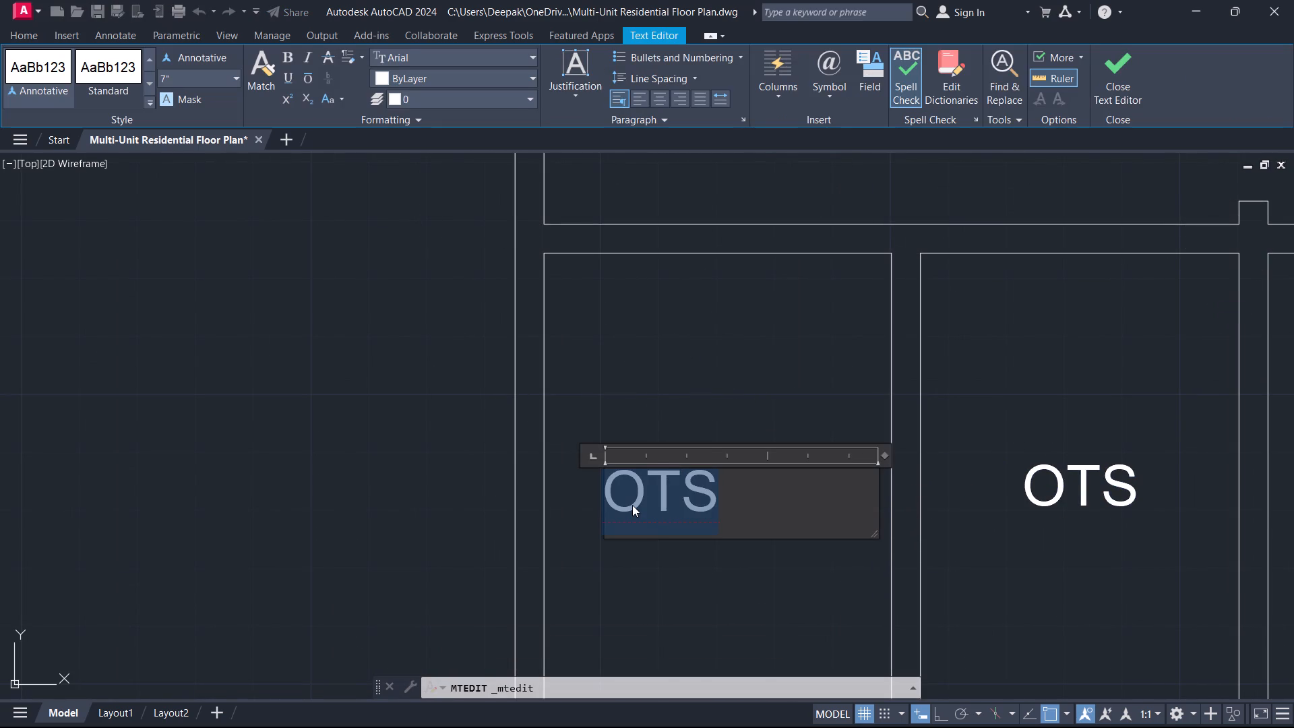
{"action": "type", "text": "TO"}
{"action": "type", "text": "IL"}
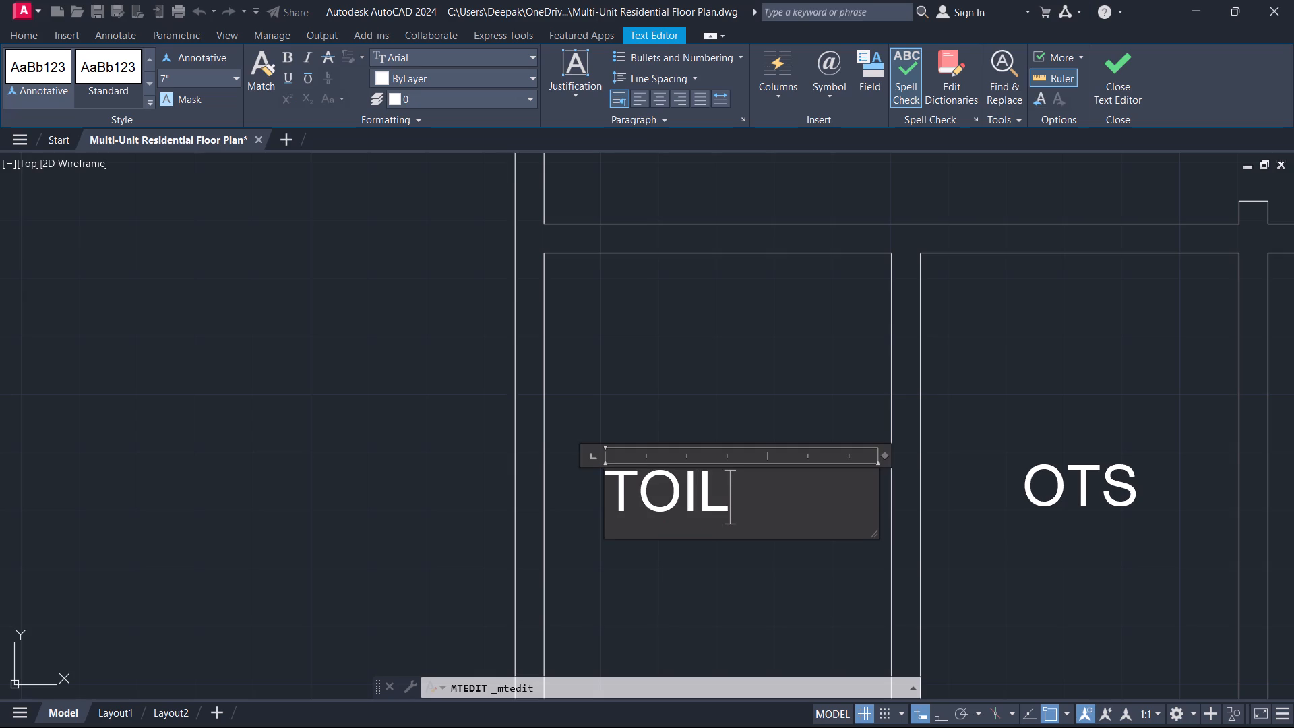
{"action": "type", "text": "ET"}
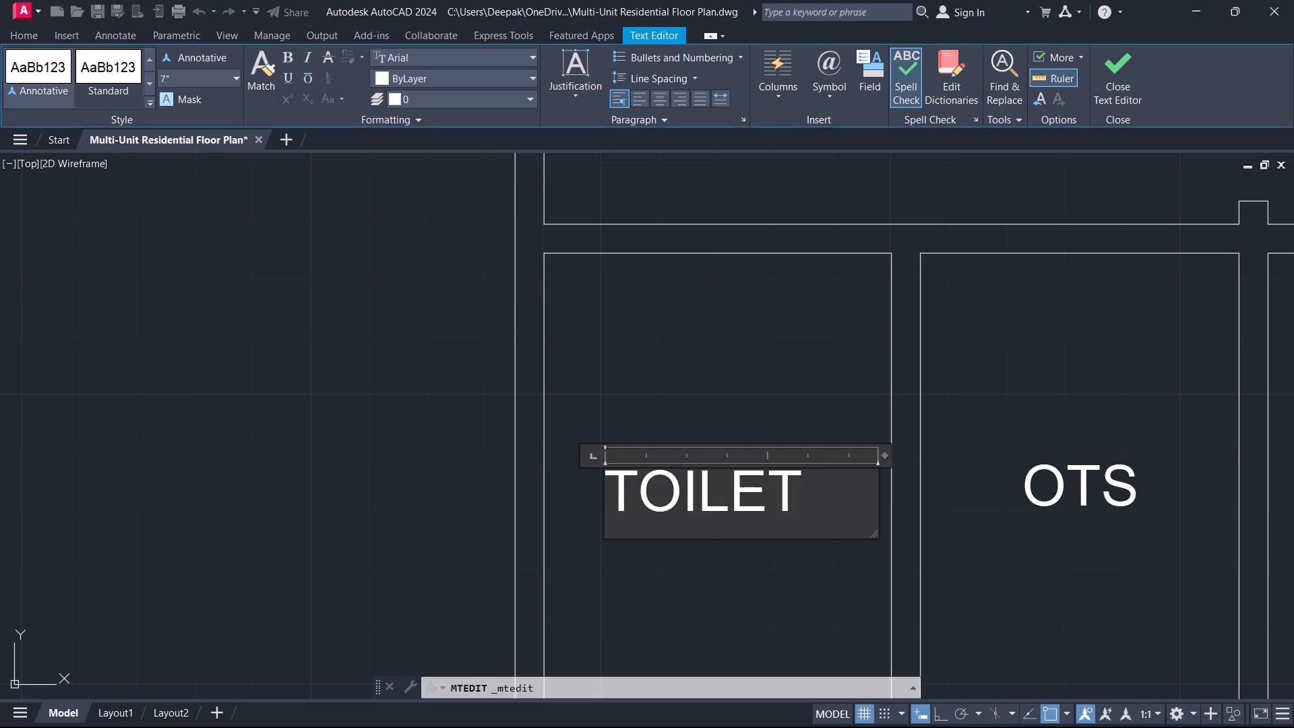
{"action": "key", "text": "Return"}
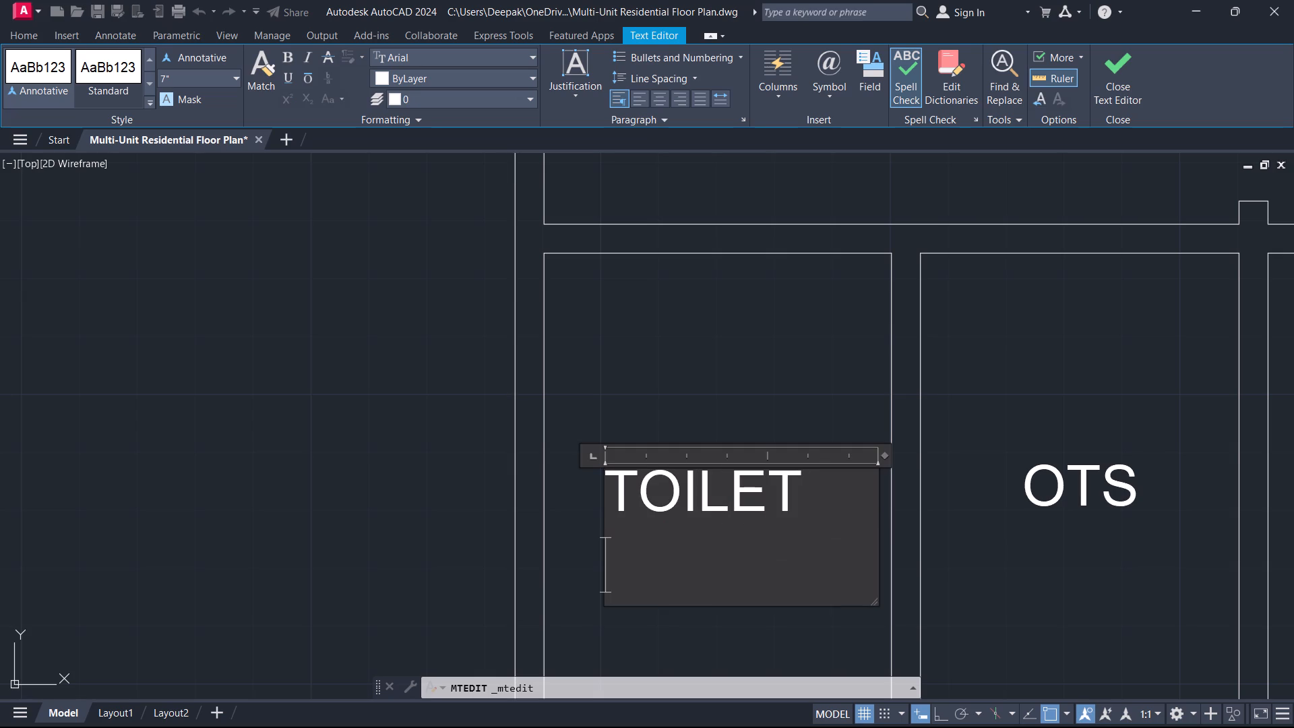
{"action": "type", "text": "5'"}
{"action": "type", "text": "-0\""}
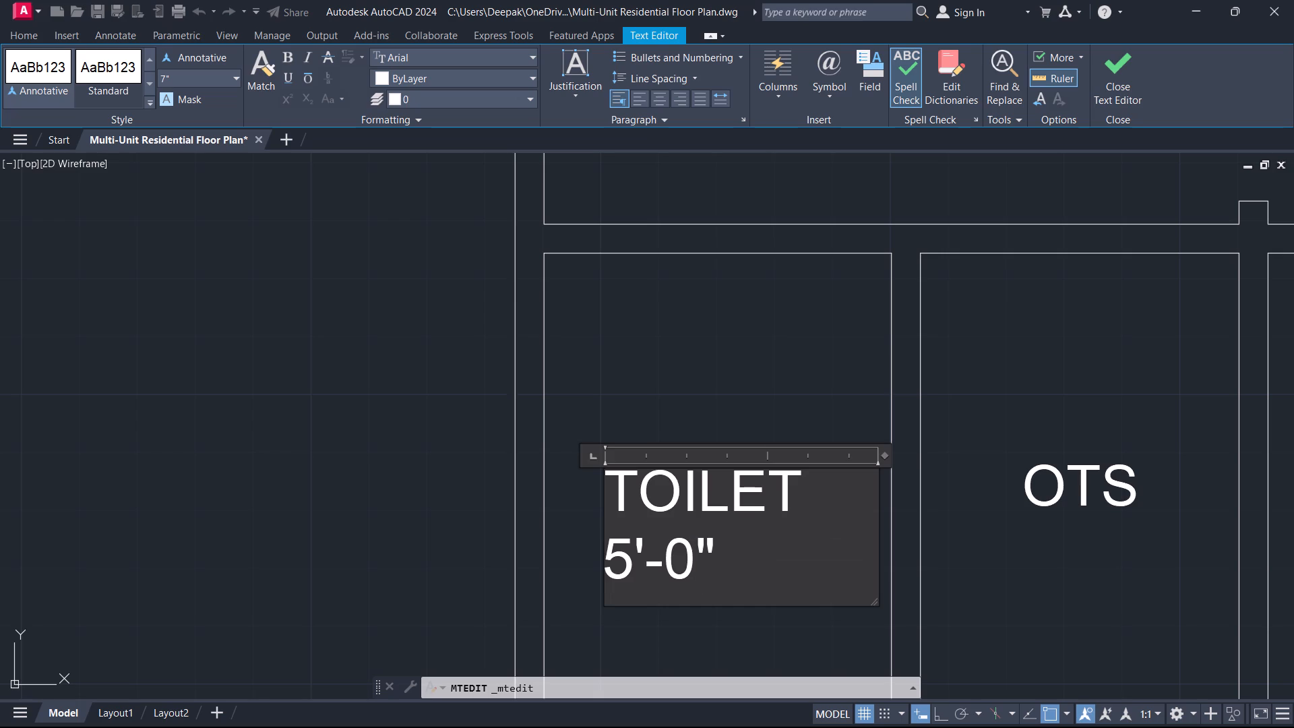
{"action": "key", "text": "x"}
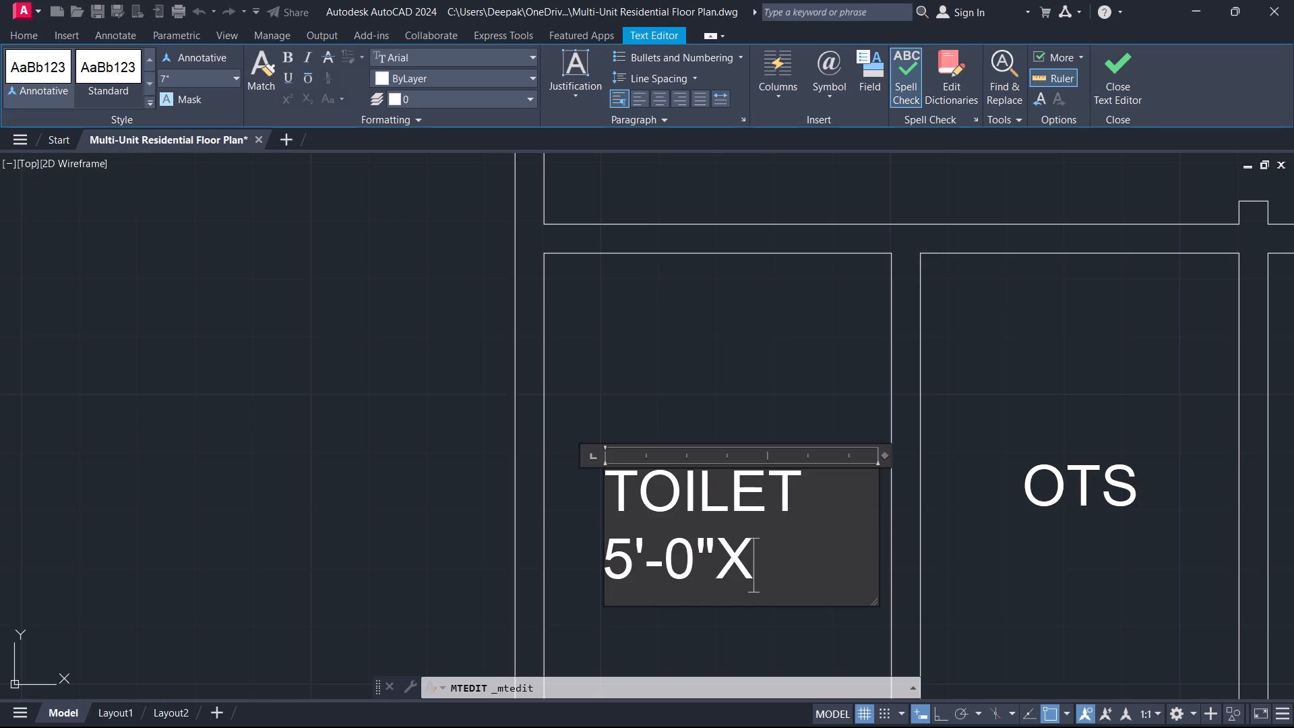
{"action": "type", "text": "8'-0\""}
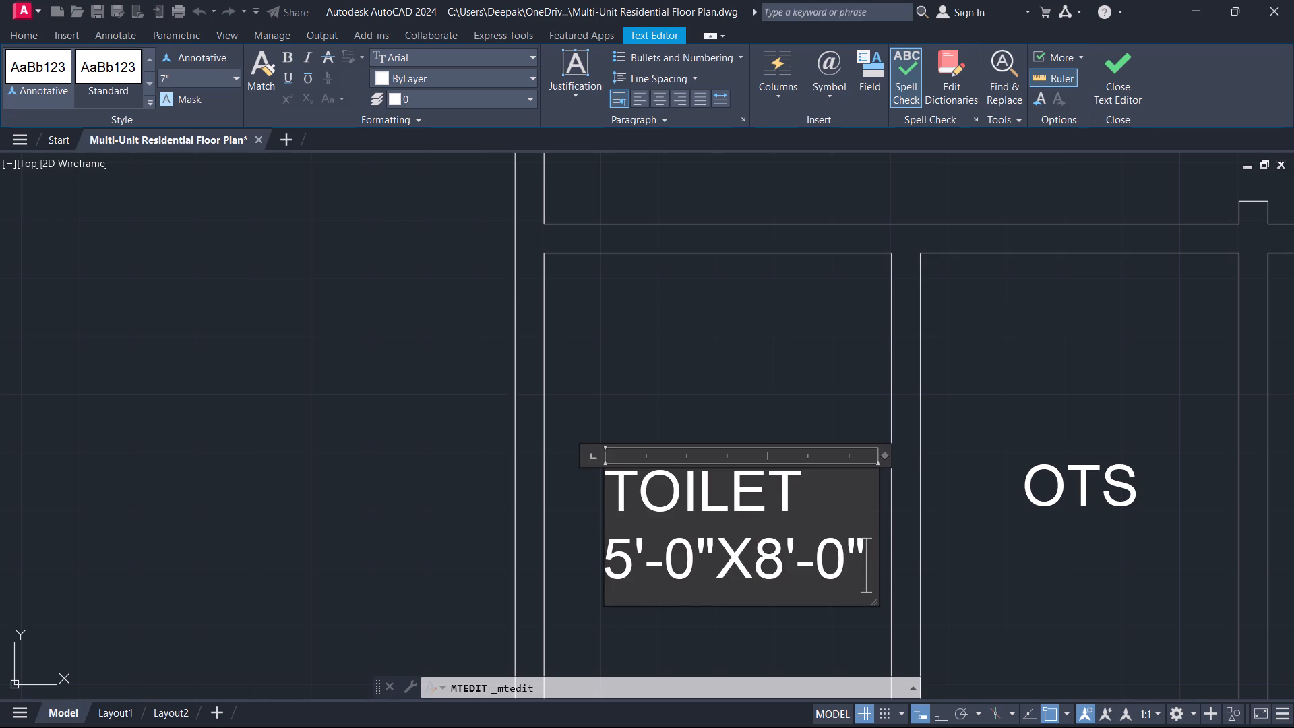
{"action": "left_click", "coordinate": [1133, 67]}
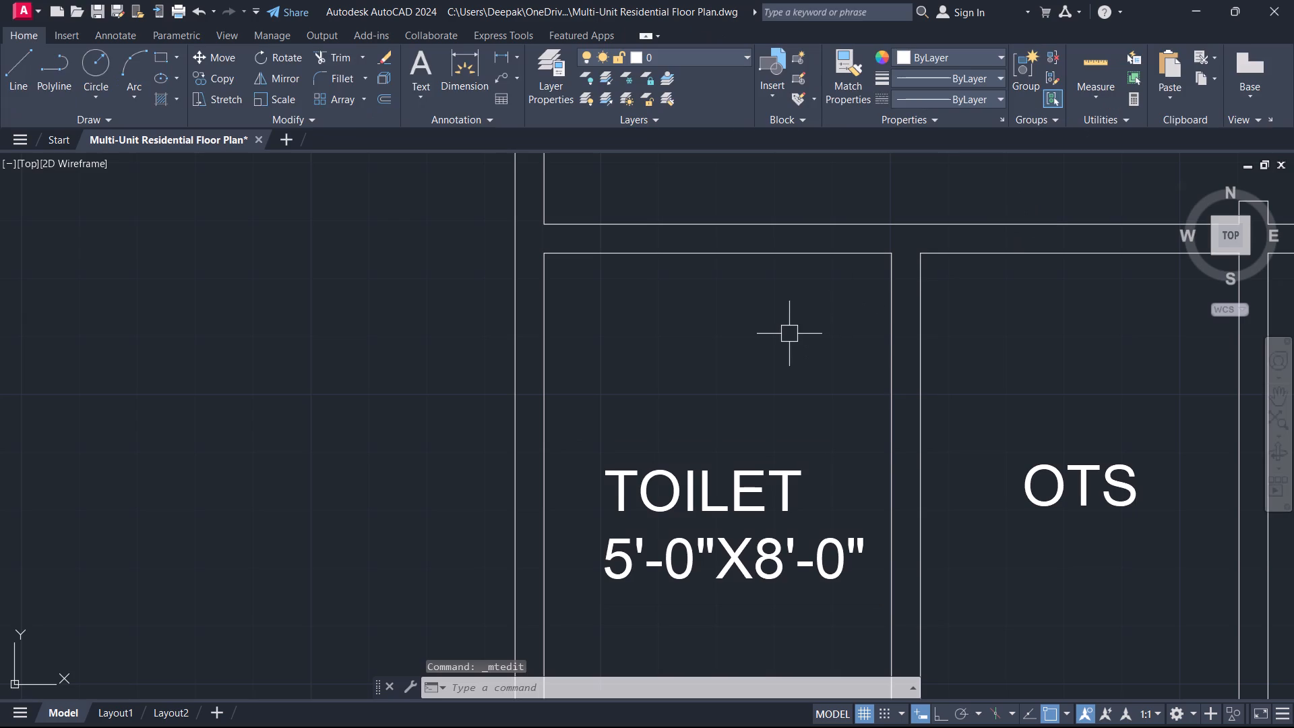
Extend the toilet's inner east wall line north across the wall shared with the bedroom.
{"action": "key", "text": "e"}
{"action": "key", "text": "x"}
{"action": "key", "text": "space"}
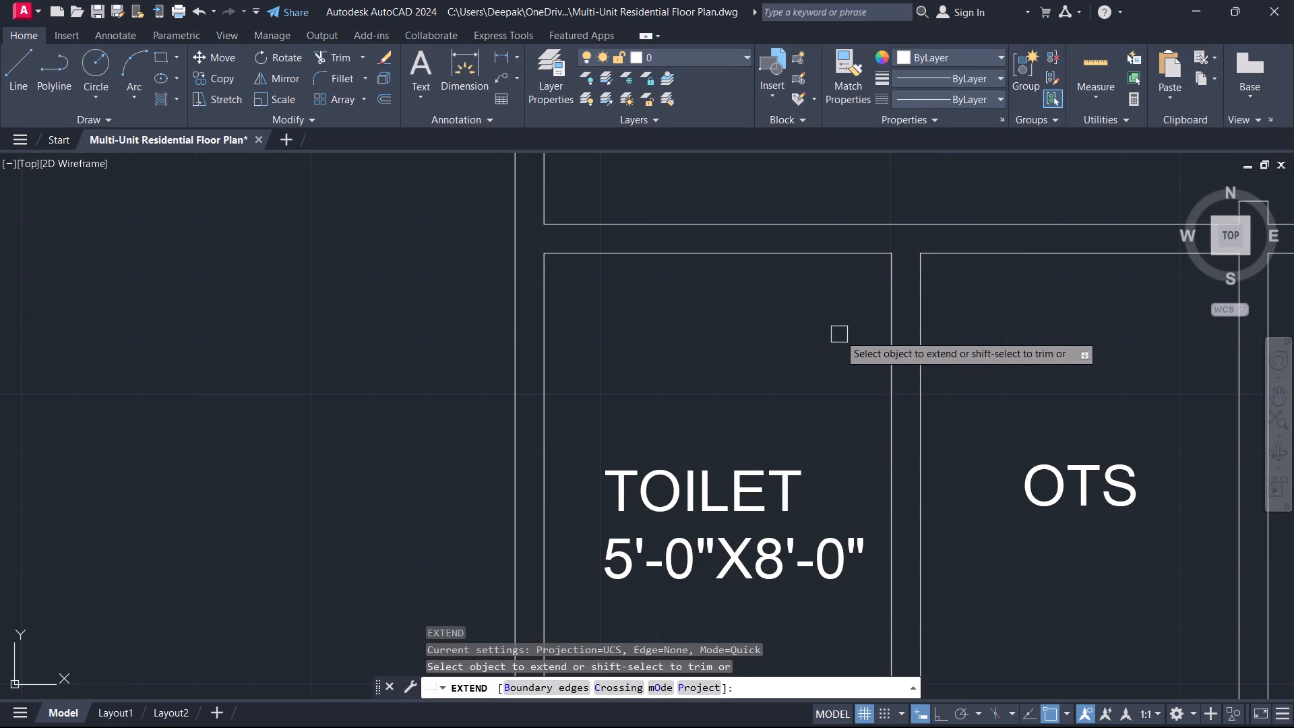
{"action": "left_click", "coordinate": [888, 320]}
{"action": "key", "text": "Escape"}
Offset the toilet's extended east wall line 2'6 to the west to mark the door width.
{"action": "type", "text": "O"}
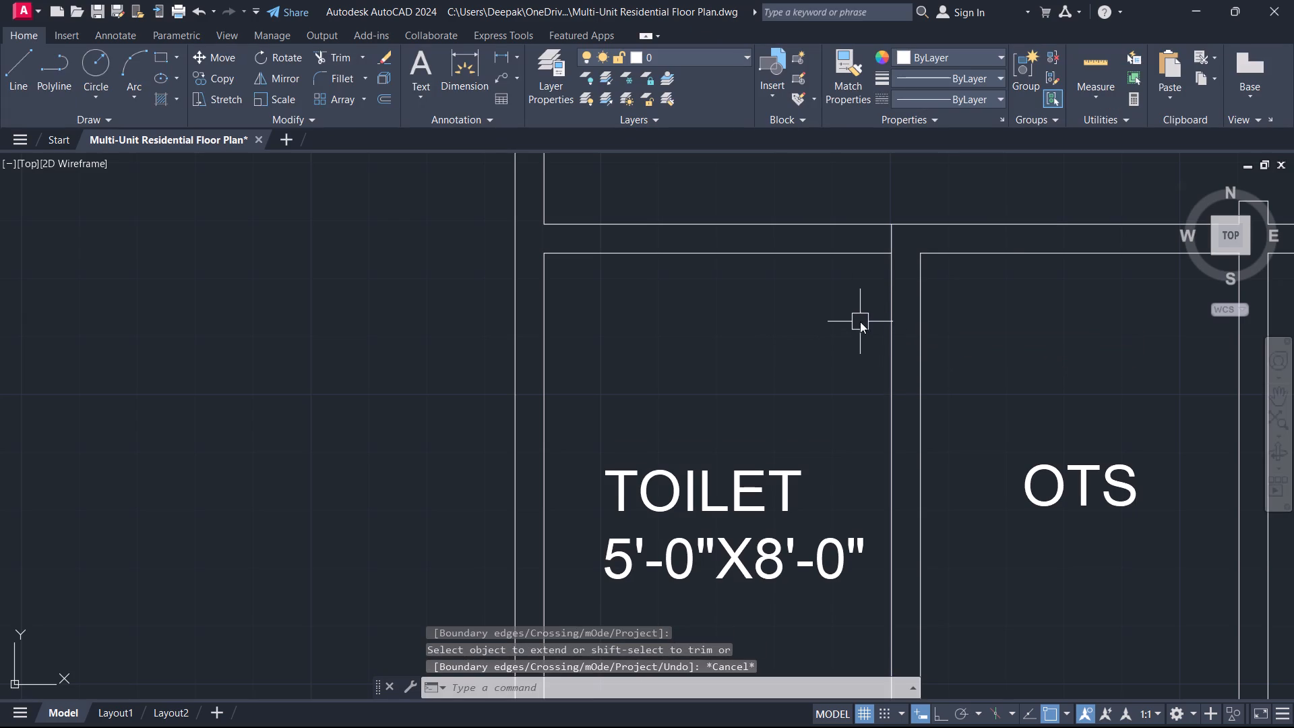
{"action": "key", "text": "space"}
{"action": "key", "text": "2"}
{"action": "key", "text": "apostrophe"}
{"action": "key", "text": "6"}
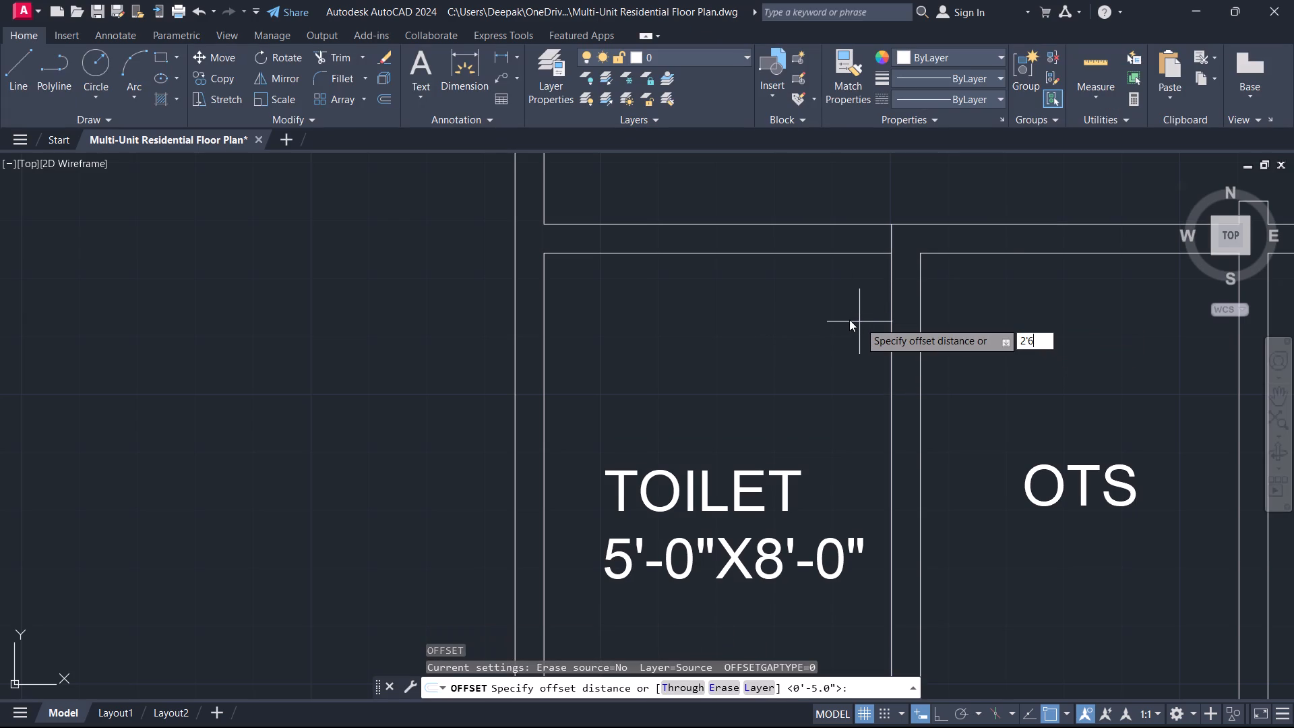
{"action": "key", "text": "Return"}
{"action": "left_click", "coordinate": [889, 354]}
{"action": "left_click", "coordinate": [846, 341]}
{"action": "key", "text": "Escape"}
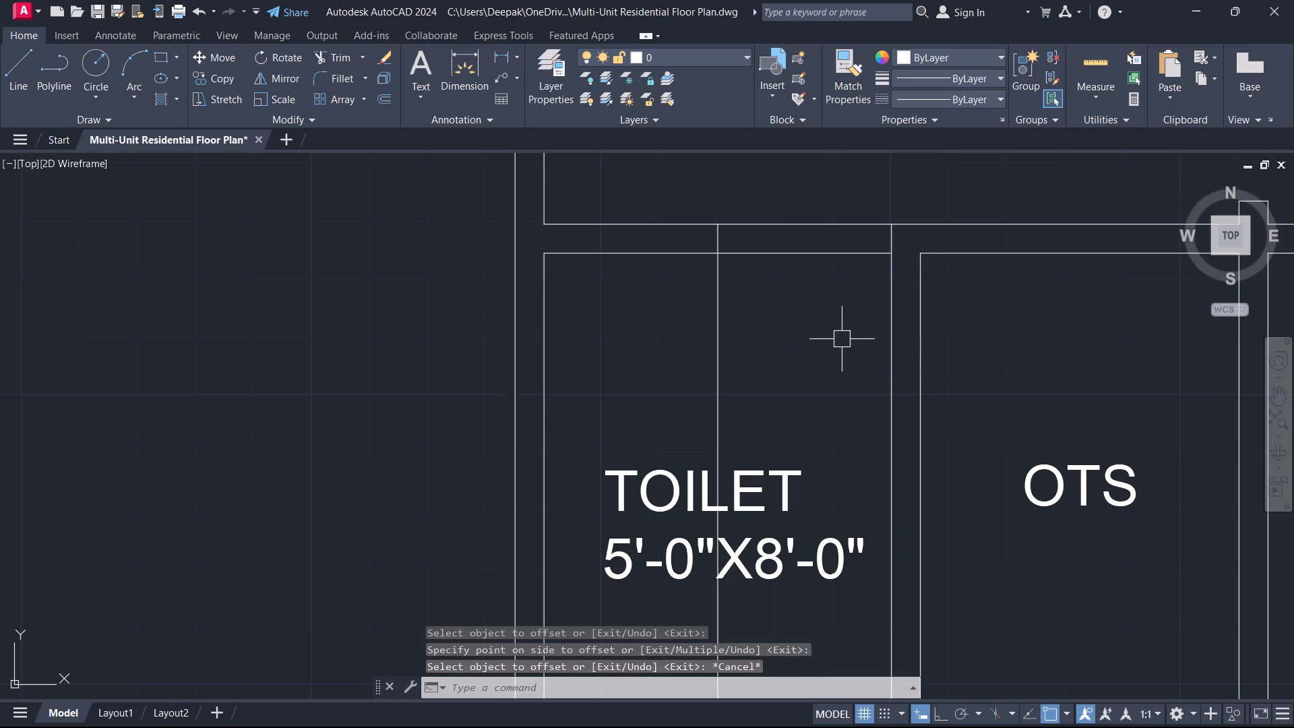
Trim the wall between the toilet and bedroom, along with the excess offset line, to open the toilet doorway.
{"action": "type", "text": "TR"}
{"action": "key", "text": "space"}
{"action": "middle_click_drag", "start_coordinate": [835, 336], "coordinate": [767, 580]}
{"action": "left_click_drag", "start_coordinate": [592, 572], "coordinate": [593, 572]}
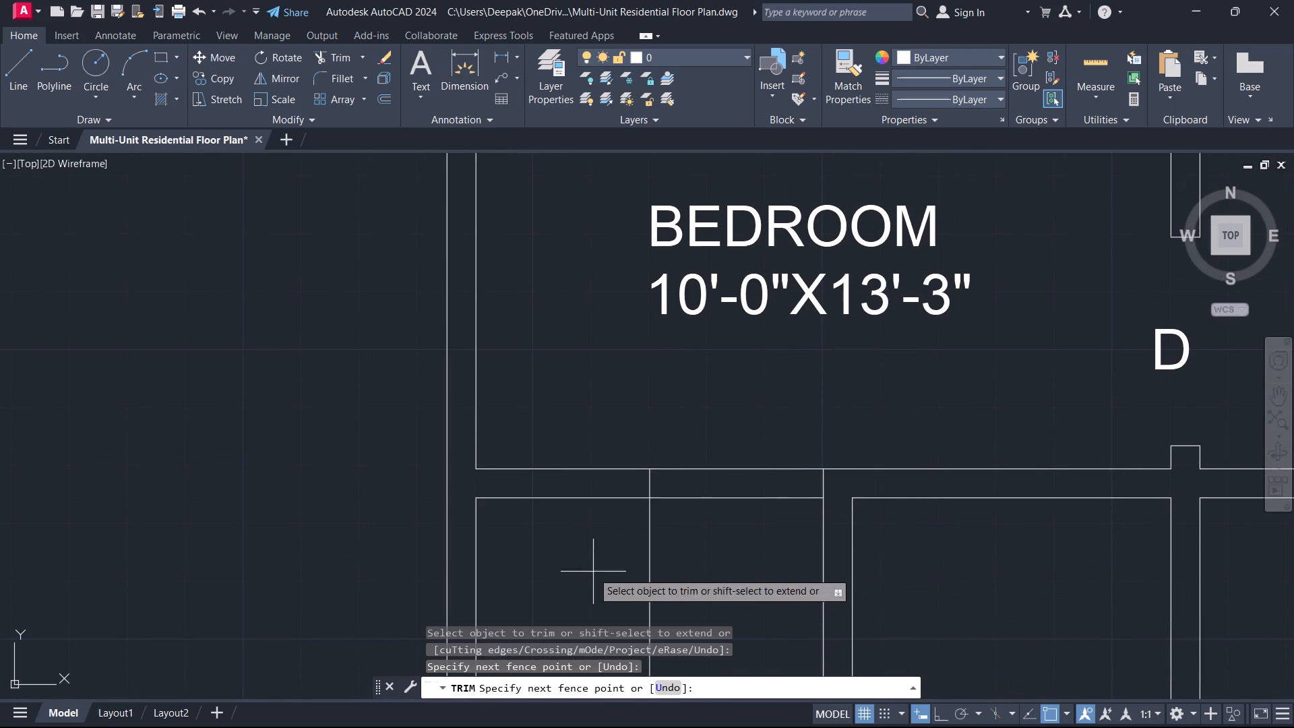
{"action": "left_click_drag", "start_coordinate": [593, 572], "coordinate": [740, 460]}
{"action": "key", "text": "Escape"}
Extend the OTS room's outer east wall line north across the end of its northern wall.
{"action": "scroll", "coordinate": [740, 460], "scroll_direction": "down", "scroll_amount": 1}
{"action": "scroll", "coordinate": [740, 460], "scroll_direction": "up", "scroll_amount": 3}
{"action": "scroll", "coordinate": [739, 462], "scroll_direction": "down", "scroll_amount": 1}
{"action": "middle_click_drag", "start_coordinate": [739, 462], "coordinate": [667, 415]}
{"action": "scroll", "coordinate": [667, 415], "scroll_direction": "down", "scroll_amount": 1}
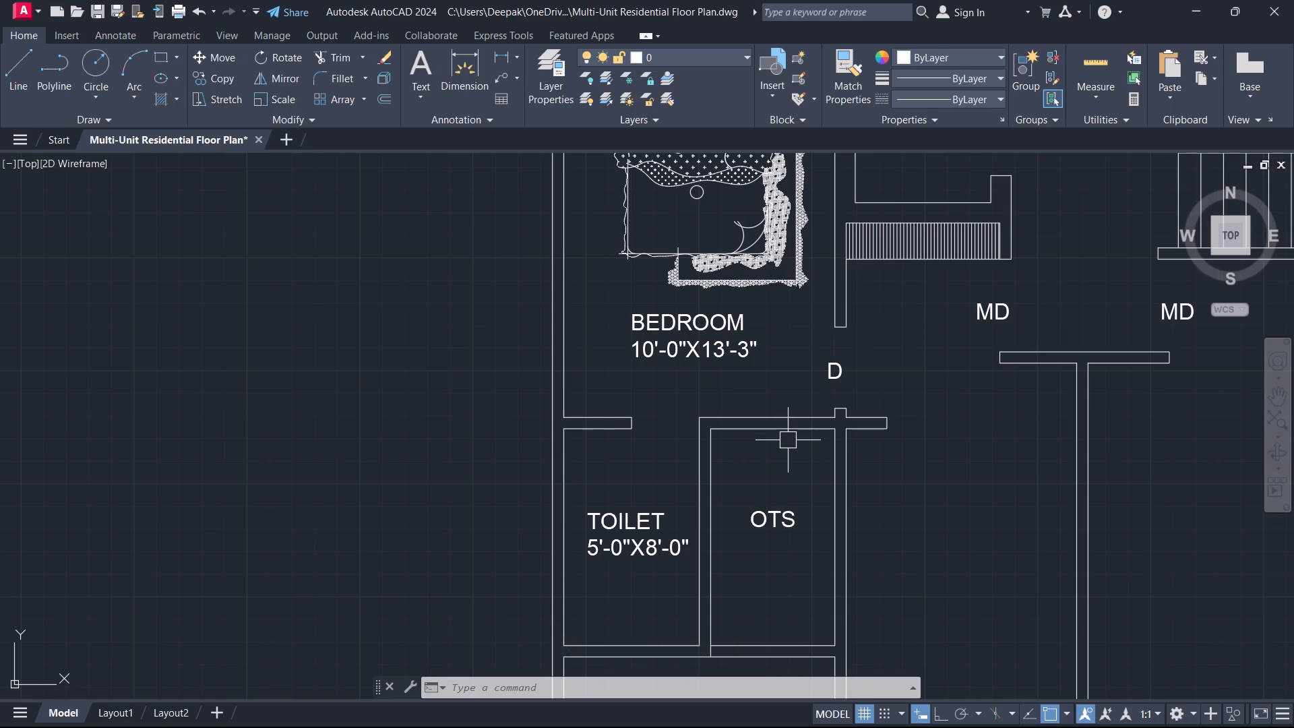
{"action": "type", "text": "EX"}
{"action": "key", "text": "space"}
{"action": "left_click", "coordinate": [850, 458]}
{"action": "key", "text": "Escape"}
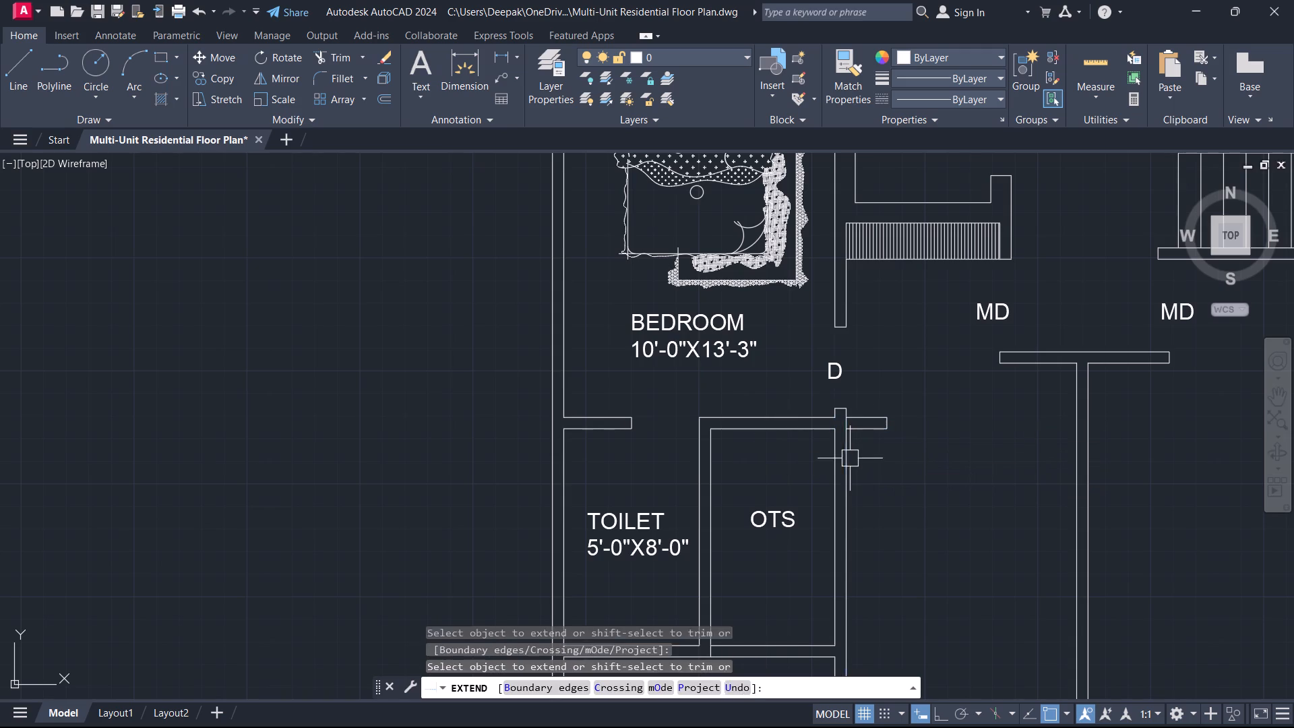
Trim off the short wall stub projecting east beyond the OTS room's northeast corner.
{"action": "key", "text": "t"}
{"action": "type", "text": "R"}
{"action": "key", "text": "space"}
{"action": "left_click_drag", "start_coordinate": [873, 460], "coordinate": [894, 426]}
{"action": "key", "text": "Escape"}
Look over the southern flats and the whole floor plan for rooms that still need labels or furniture.
{"action": "scroll", "coordinate": [821, 468], "scroll_direction": "down", "scroll_amount": 3}
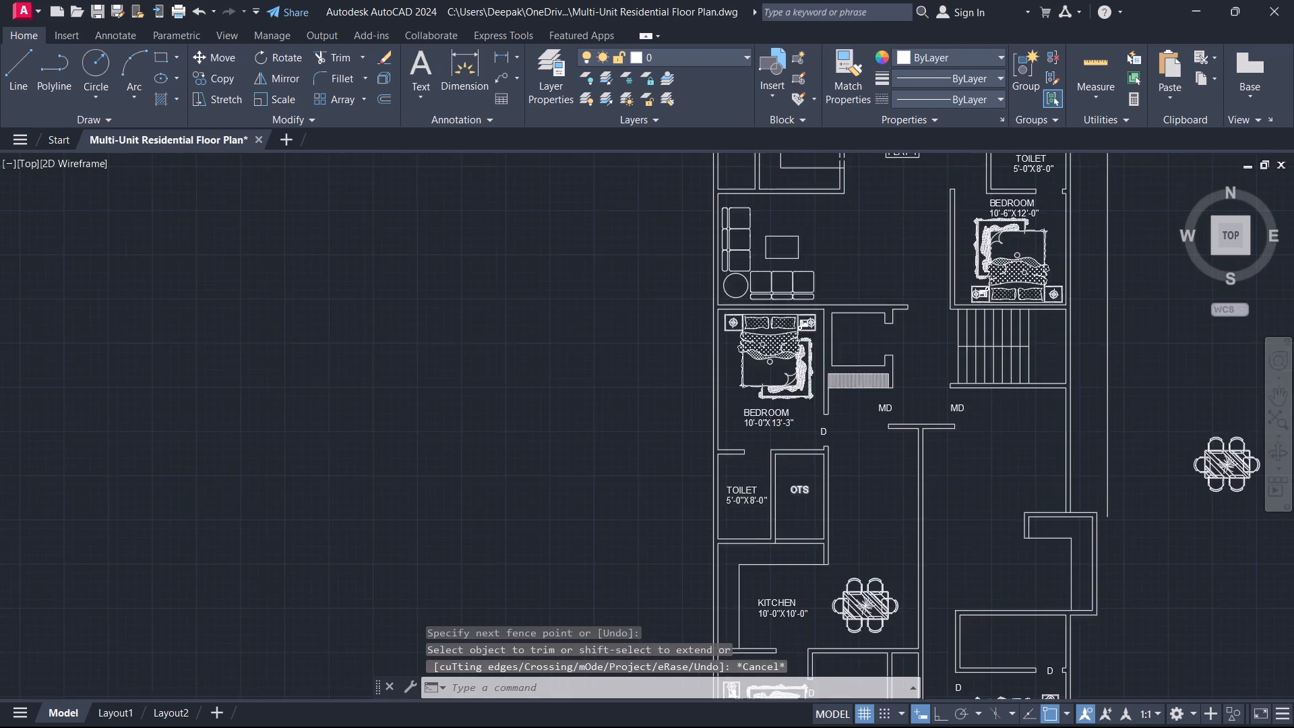
{"action": "middle_click_drag", "start_coordinate": [776, 495], "coordinate": [738, 408]}
{"action": "scroll", "coordinate": [737, 442], "scroll_direction": "up", "scroll_amount": 1}
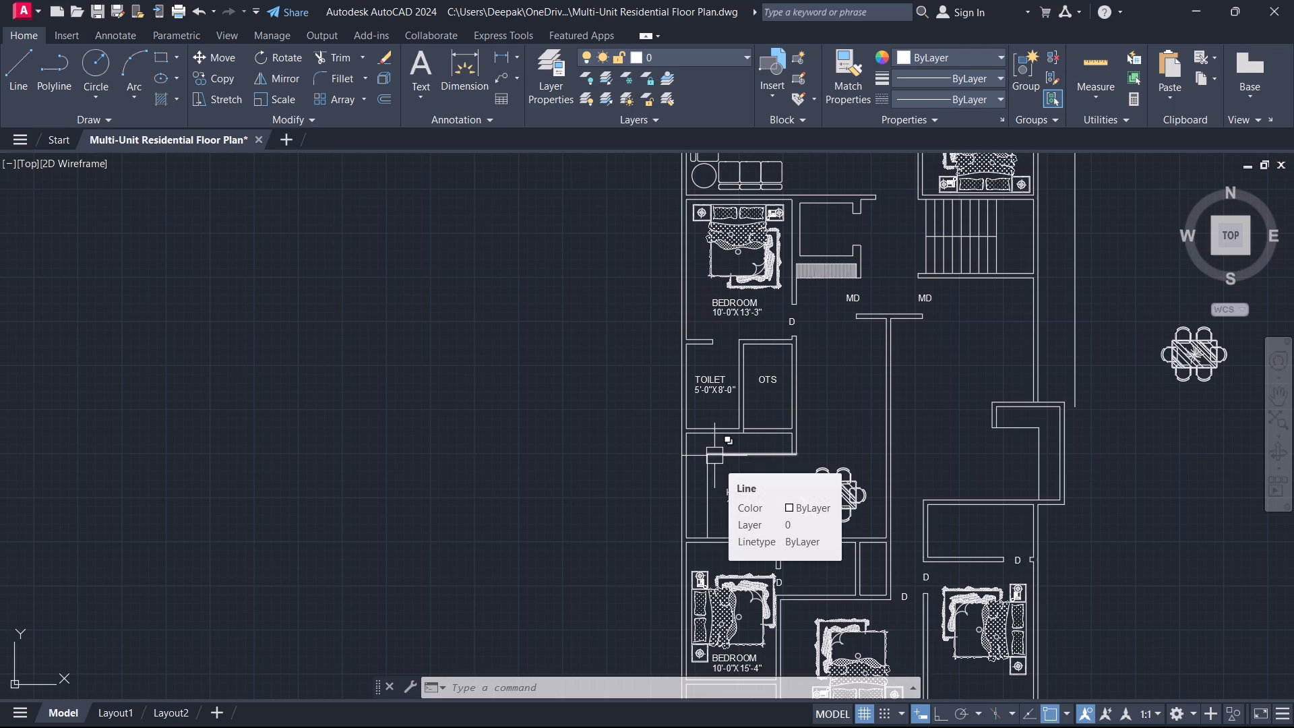
{"action": "scroll", "coordinate": [928, 467], "scroll_direction": "down", "scroll_amount": 1}
{"action": "middle_click_drag", "start_coordinate": [928, 467], "coordinate": [860, 433]}
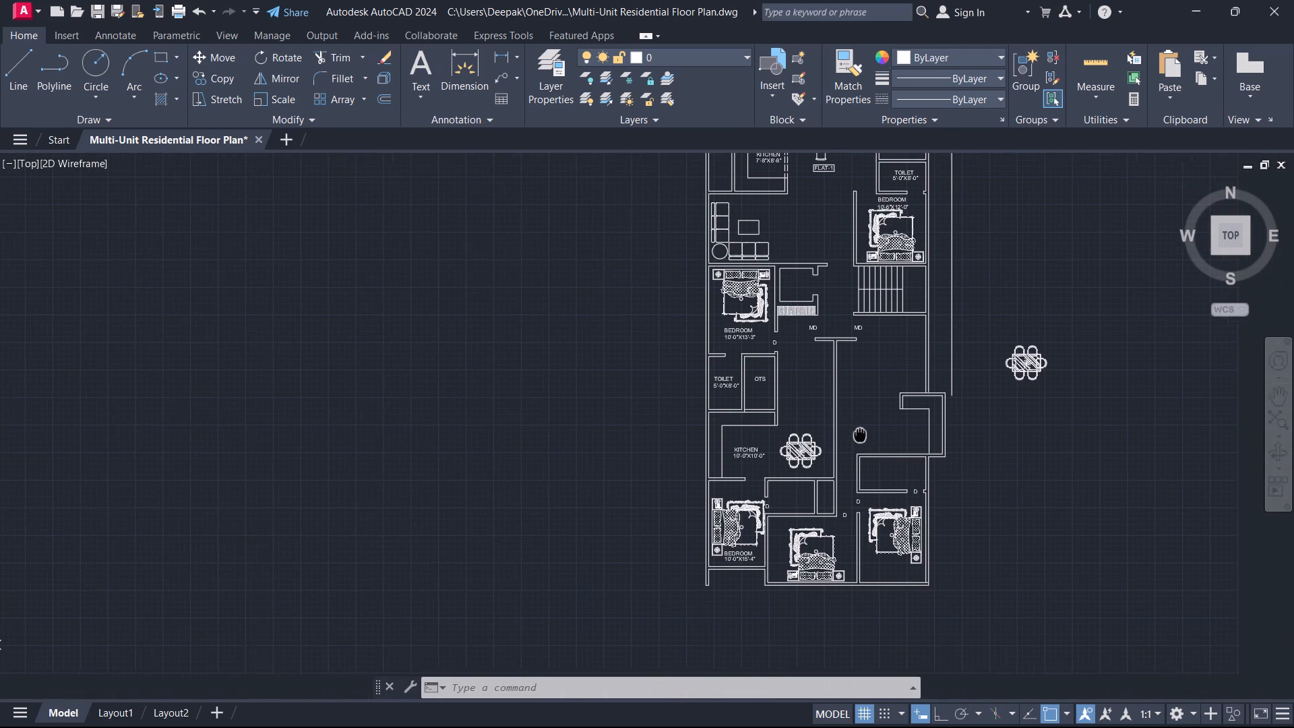
{"action": "middle_click_drag", "start_coordinate": [860, 433], "coordinate": [855, 433]}
{"action": "scroll", "coordinate": [791, 396], "scroll_direction": "up", "scroll_amount": 2}
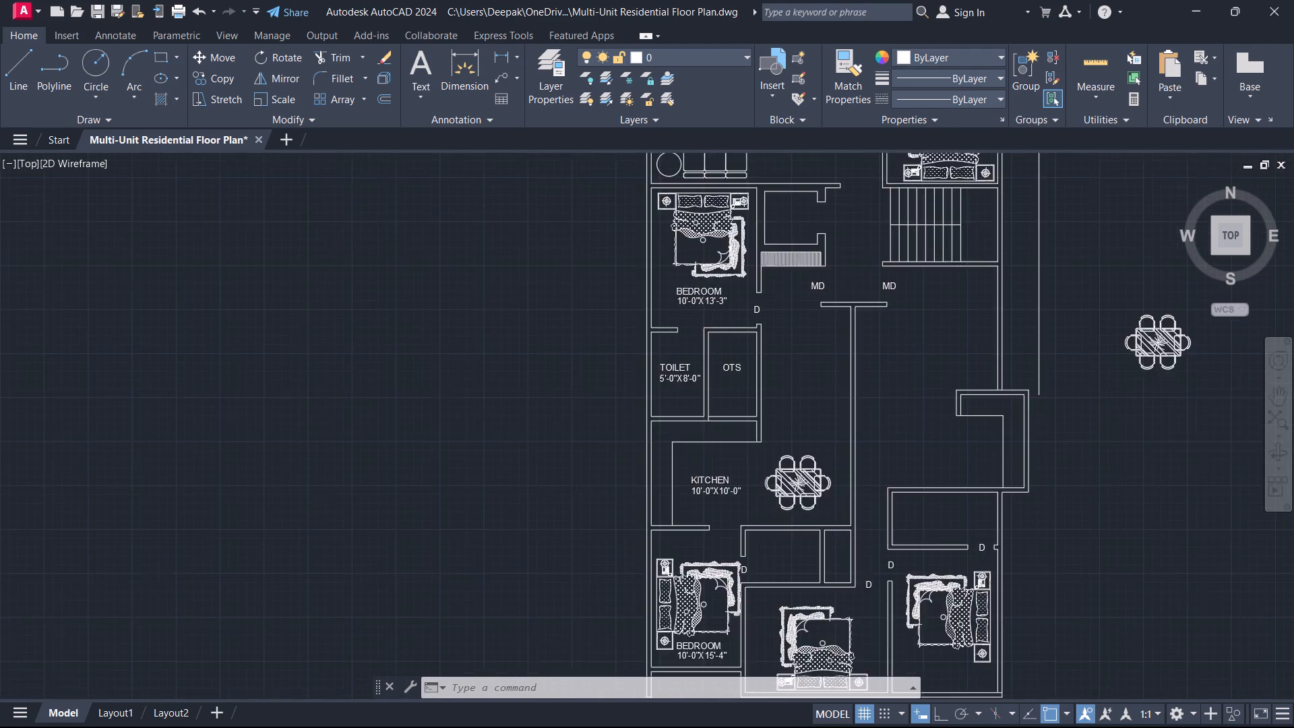
{"action": "middle_click_drag", "start_coordinate": [793, 391], "coordinate": [743, 543]}
{"action": "scroll", "coordinate": [743, 543], "scroll_direction": "down", "scroll_amount": 1}
{"action": "scroll", "coordinate": [741, 548], "scroll_direction": "up", "scroll_amount": 1}
{"action": "scroll", "coordinate": [724, 351], "scroll_direction": "down", "scroll_amount": 1}
{"action": "scroll", "coordinate": [737, 265], "scroll_direction": "down", "scroll_amount": 3}
{"action": "middle_click_drag", "start_coordinate": [737, 265], "coordinate": [728, 362]}
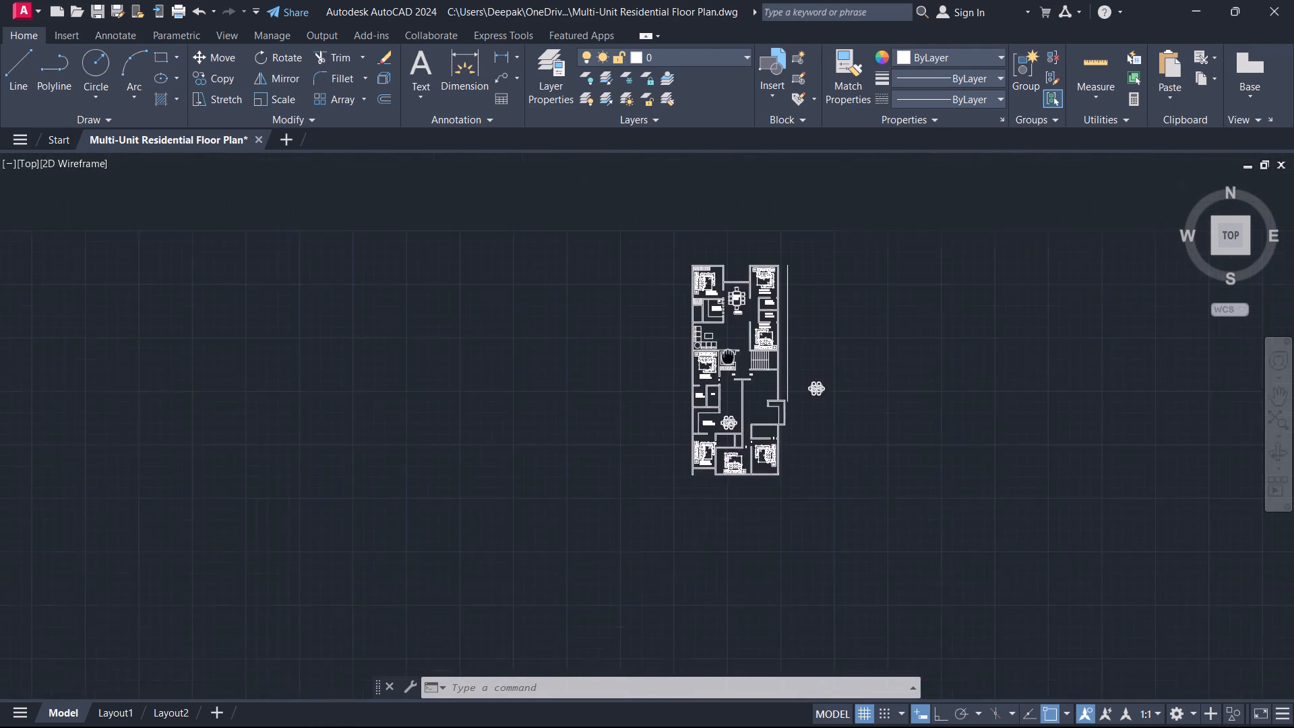
Copy the Flat-1 L-shaped sofa set to the empty space east of the floor plan.
{"action": "middle_click_drag", "start_coordinate": [728, 362], "coordinate": [727, 417]}
{"action": "scroll", "coordinate": [716, 370], "scroll_direction": "up", "scroll_amount": 3}
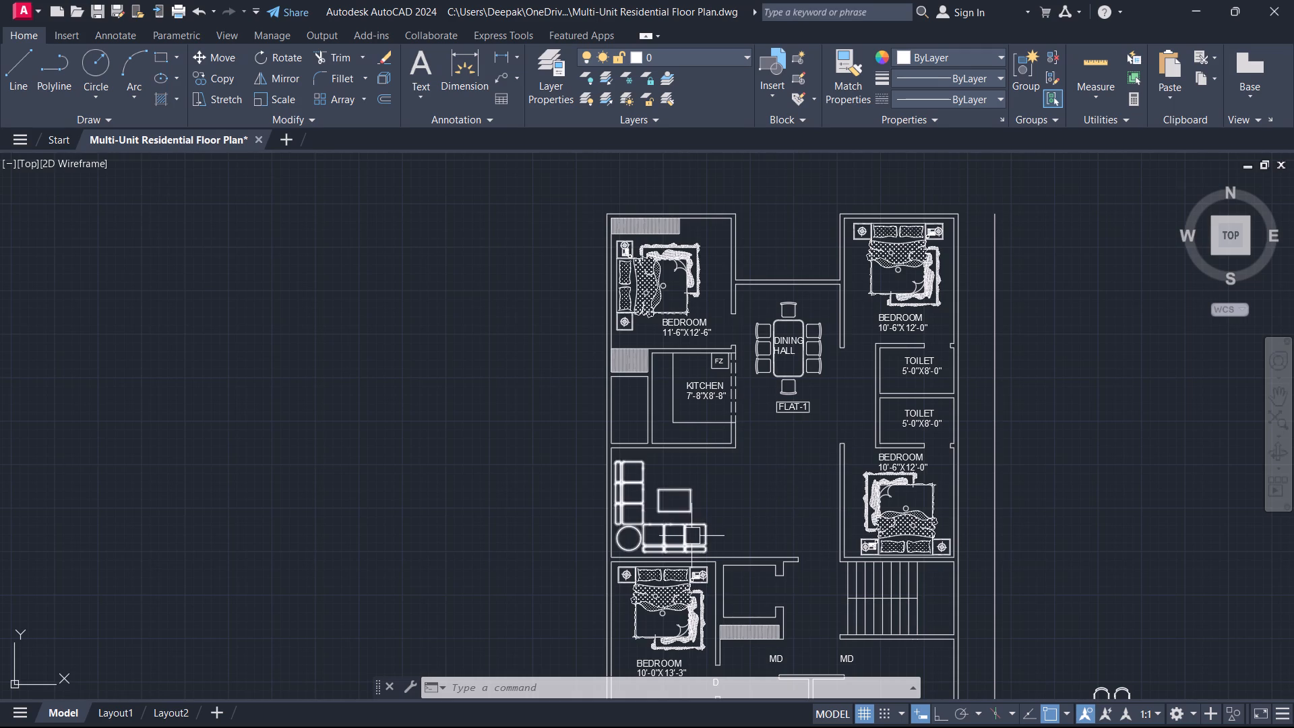
{"action": "left_click", "coordinate": [685, 539]}
{"action": "key", "text": "c"}
{"action": "key", "text": "o"}
{"action": "key", "text": "space"}
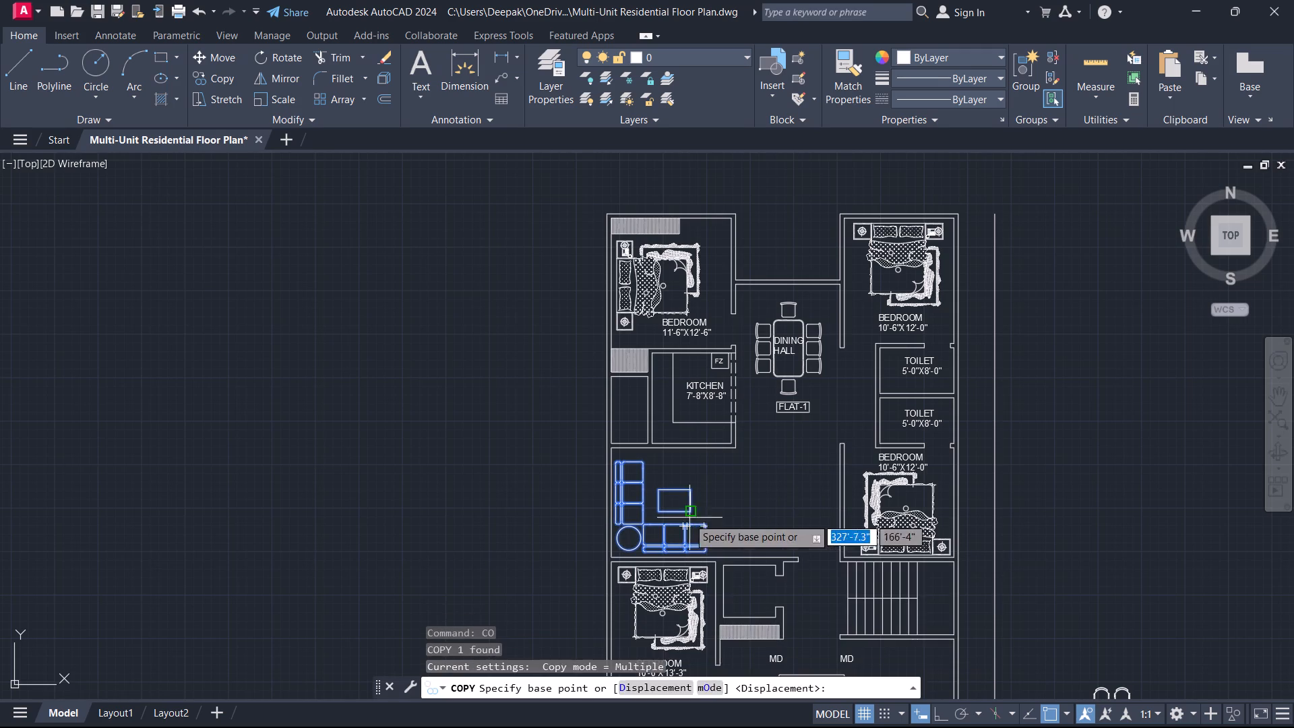
{"action": "left_click_drag", "start_coordinate": [683, 517], "coordinate": [696, 516]}
{"action": "left_click", "coordinate": [1134, 499]}
{"action": "key", "text": "Escape"}
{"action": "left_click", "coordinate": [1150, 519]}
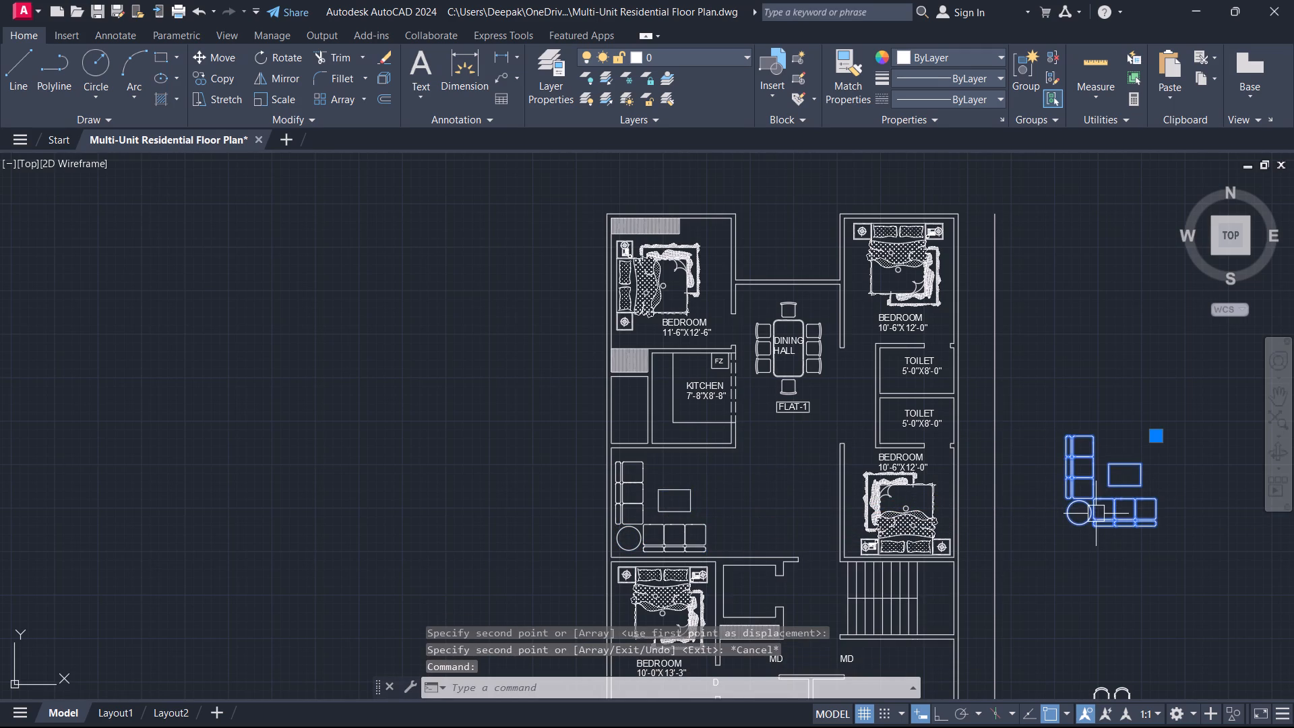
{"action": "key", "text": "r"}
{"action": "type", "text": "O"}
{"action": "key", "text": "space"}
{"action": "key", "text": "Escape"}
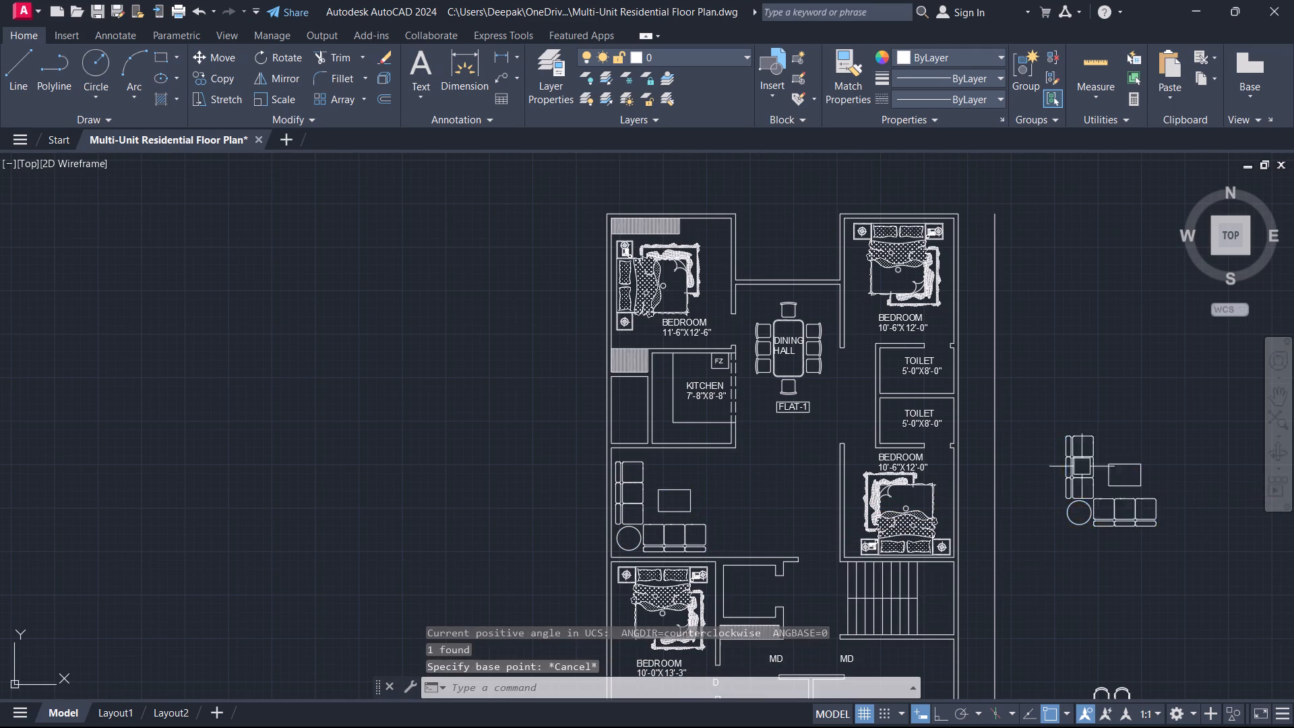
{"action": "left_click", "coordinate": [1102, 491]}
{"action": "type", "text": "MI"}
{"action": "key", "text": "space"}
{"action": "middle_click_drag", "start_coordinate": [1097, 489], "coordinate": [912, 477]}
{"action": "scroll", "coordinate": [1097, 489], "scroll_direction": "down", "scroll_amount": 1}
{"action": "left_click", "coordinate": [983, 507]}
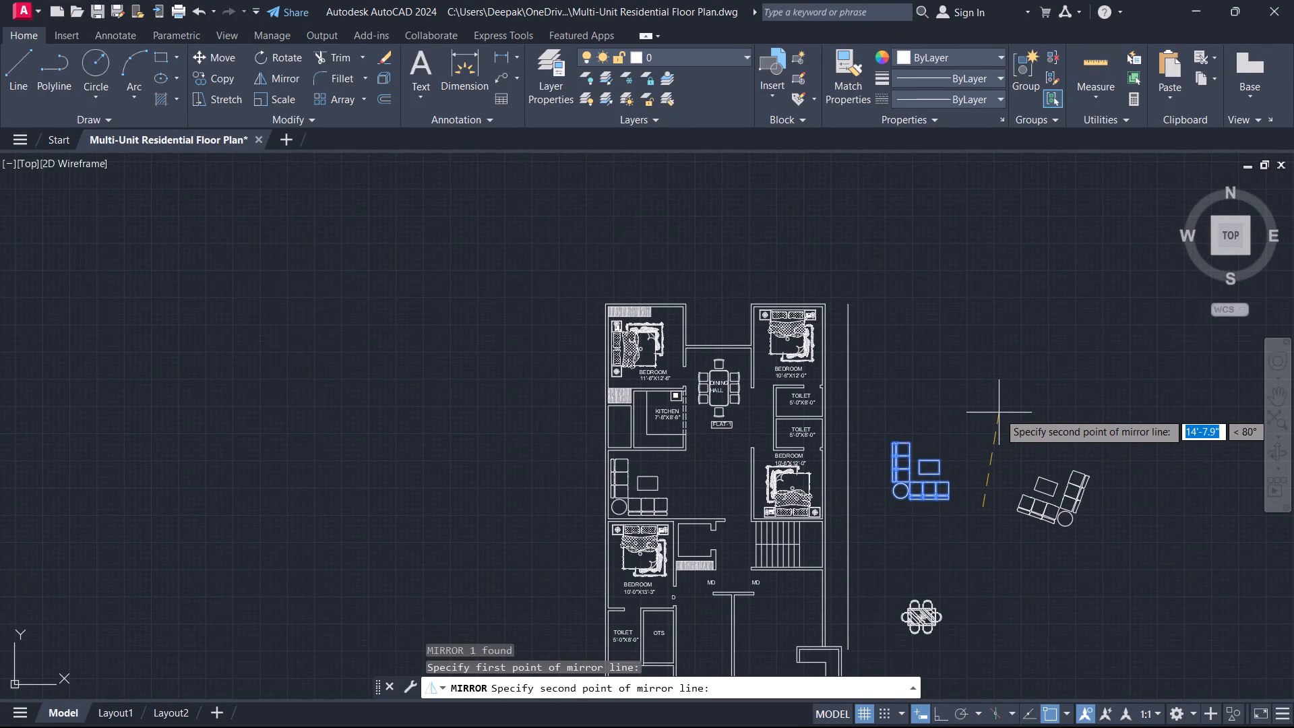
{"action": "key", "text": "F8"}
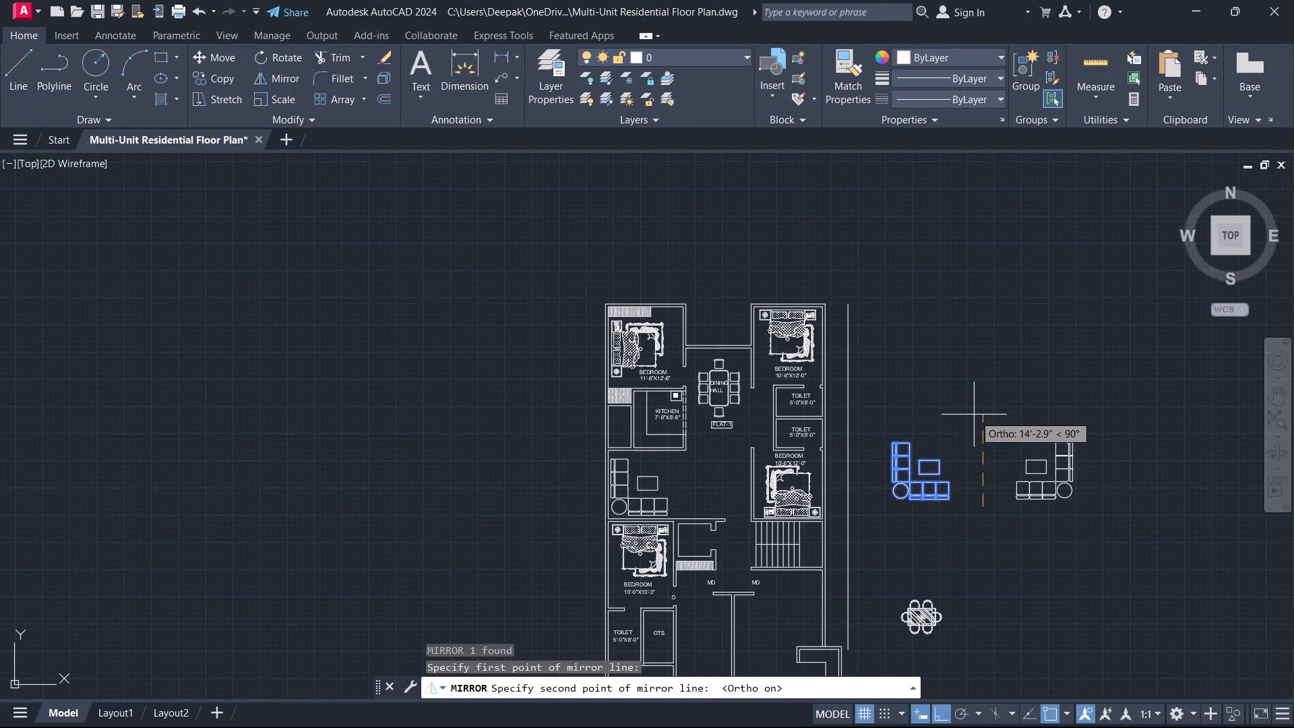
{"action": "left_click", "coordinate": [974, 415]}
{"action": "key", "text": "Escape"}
Mirror the copied sofa set east of the plan about a vertical line, erasing the source object.
{"action": "left_click", "coordinate": [932, 485]}
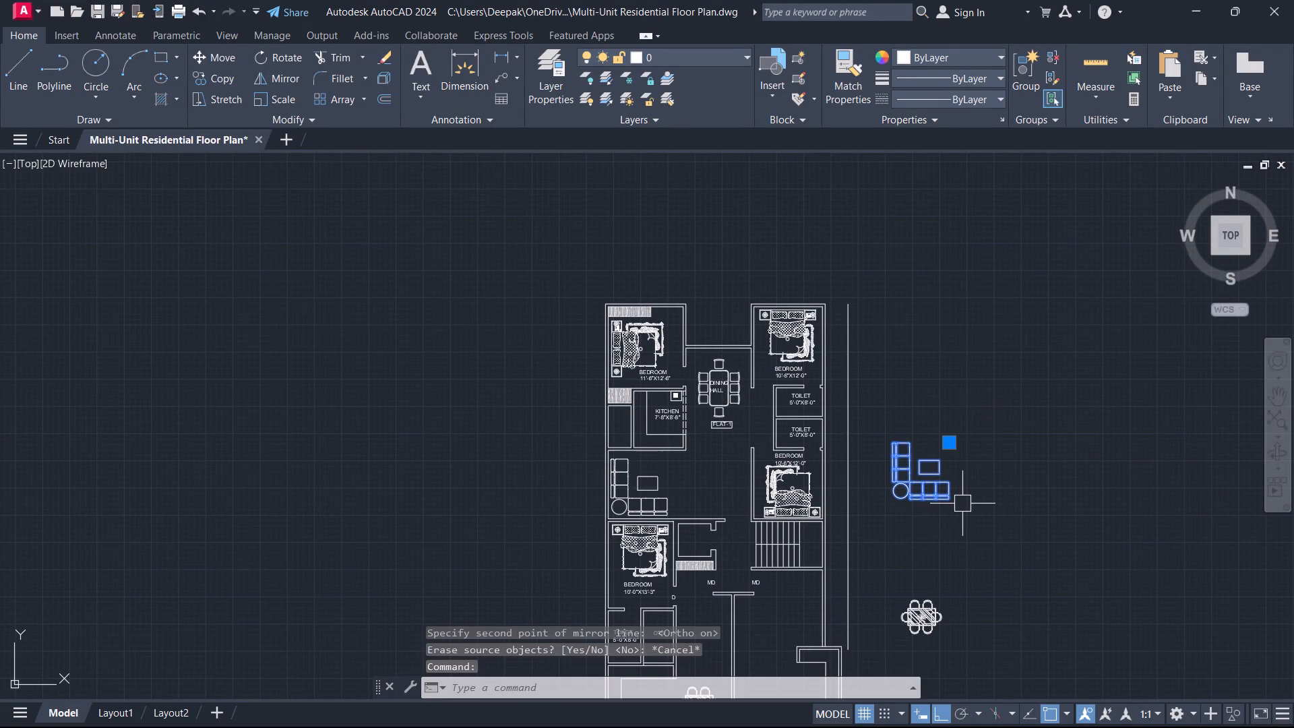
{"action": "key", "text": "m"}
{"action": "key", "text": "i"}
{"action": "key", "text": "space"}
{"action": "left_click_drag", "start_coordinate": [985, 515], "coordinate": [985, 509]}
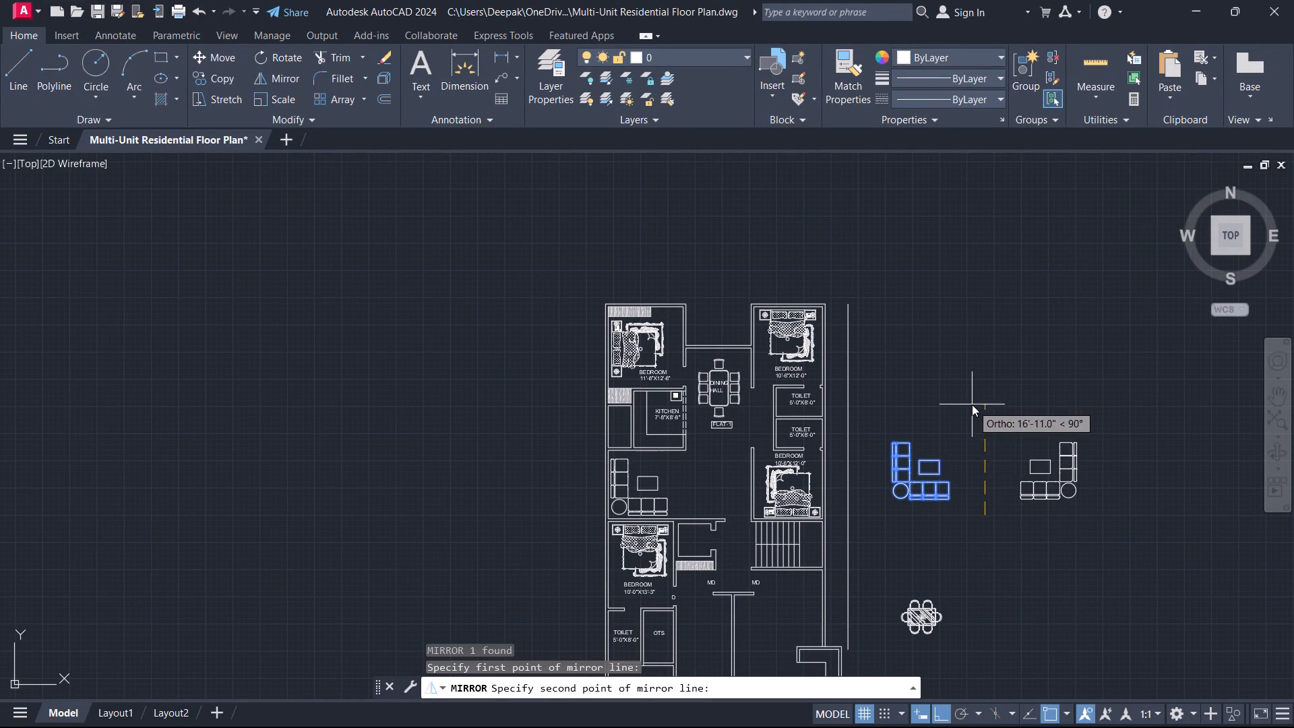
{"action": "left_click", "coordinate": [972, 404]}
{"action": "left_click_drag", "start_coordinate": [1010, 443], "coordinate": [972, 404]}
Copy the mirrored sofa set into the living area east of the OTS, its southeast corner against the central dividing wall.
{"action": "left_click", "coordinate": [1038, 478]}
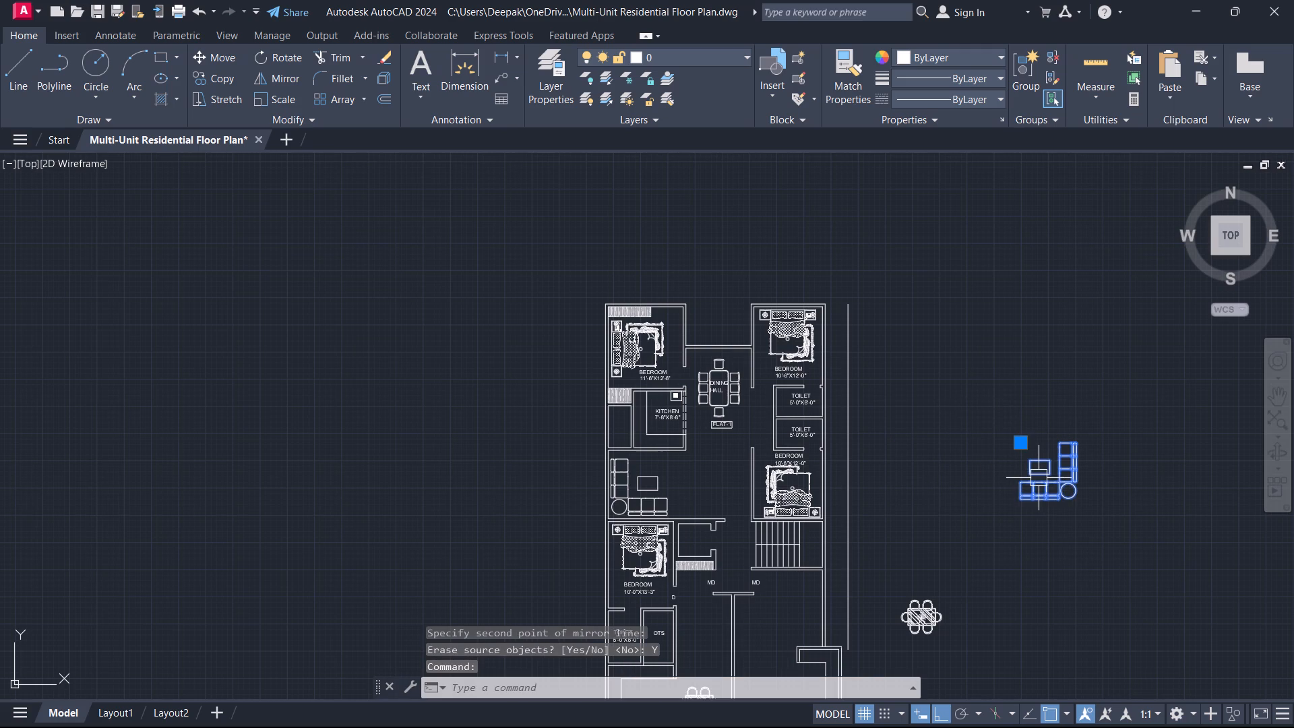
{"action": "key", "text": "c"}
{"action": "type", "text": "O"}
{"action": "key", "text": "space"}
{"action": "scroll", "coordinate": [1092, 504], "scroll_direction": "up", "scroll_amount": 3}
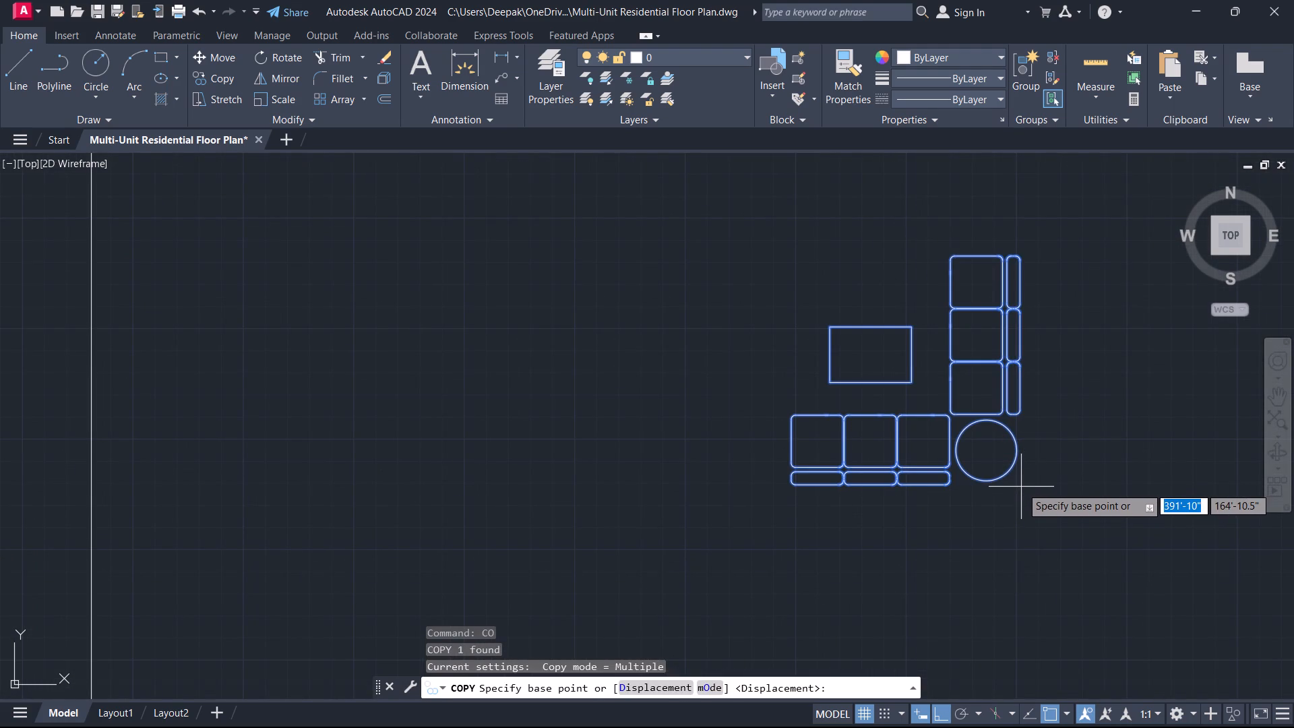
{"action": "left_click", "coordinate": [1022, 487]}
{"action": "scroll", "coordinate": [922, 576], "scroll_direction": "down", "scroll_amount": 2}
{"action": "middle_click_drag", "start_coordinate": [921, 577], "coordinate": [982, 484]}
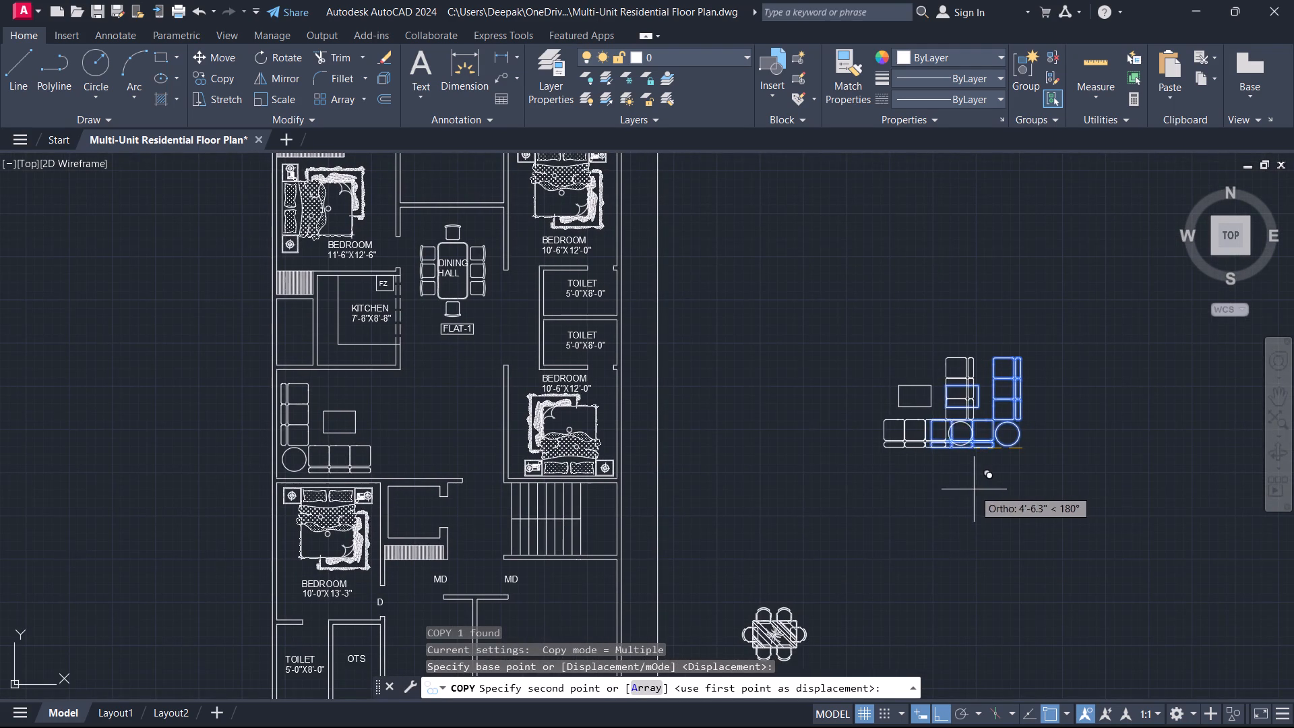
{"action": "key", "text": "F8"}
{"action": "middle_click_drag", "start_coordinate": [865, 549], "coordinate": [1042, 182]}
{"action": "scroll", "coordinate": [644, 342], "scroll_direction": "up", "scroll_amount": 1}
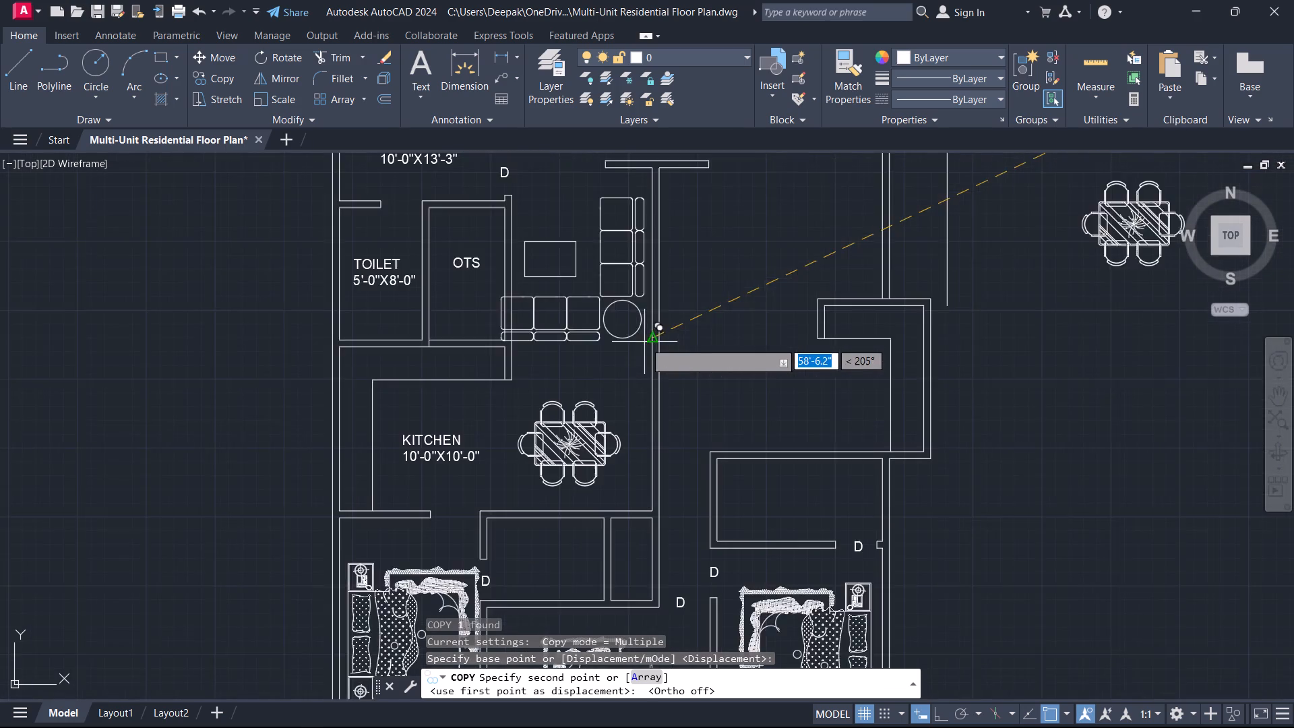
{"action": "middle_click_drag", "start_coordinate": [644, 340], "coordinate": [667, 448]}
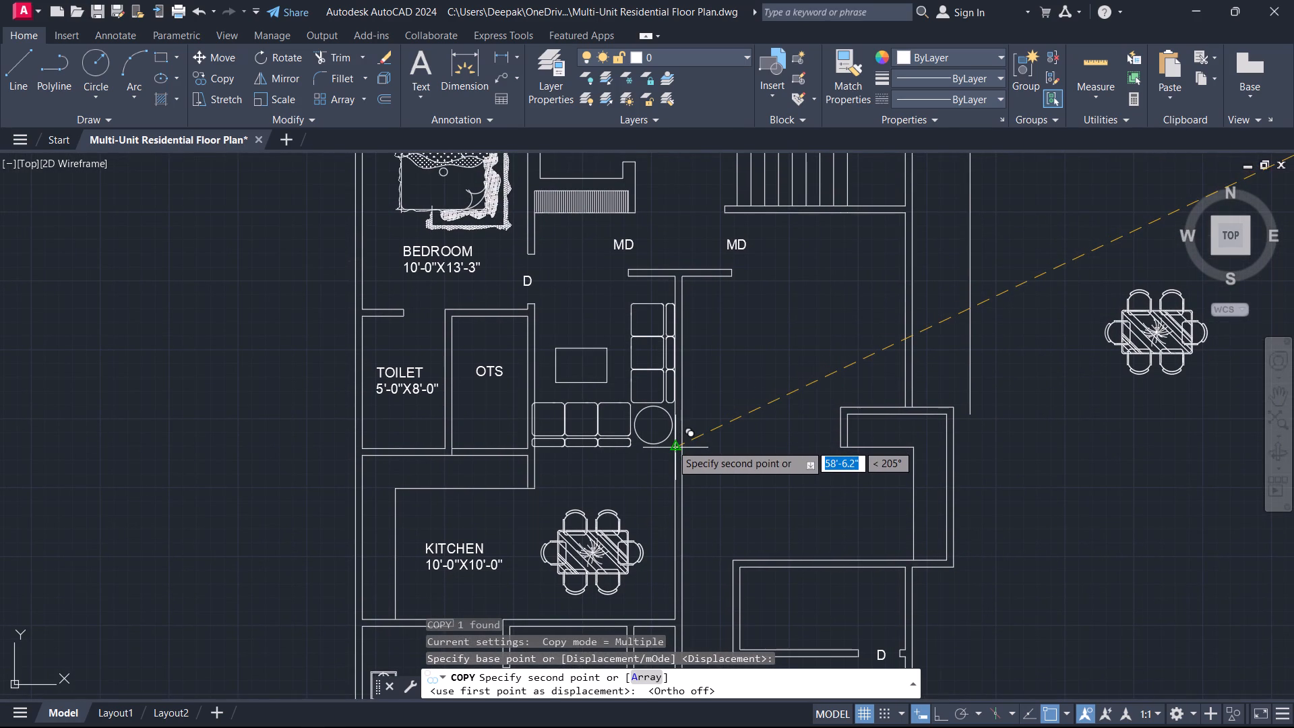
{"action": "left_click", "coordinate": [668, 443]}
{"action": "key", "text": "Escape"}
Explode the newly placed sofa set beside the OTS room into separate objects.
{"action": "scroll", "coordinate": [649, 444], "scroll_direction": "up", "scroll_amount": 2}
{"action": "middle_click_drag", "start_coordinate": [650, 448], "coordinate": [660, 458]}
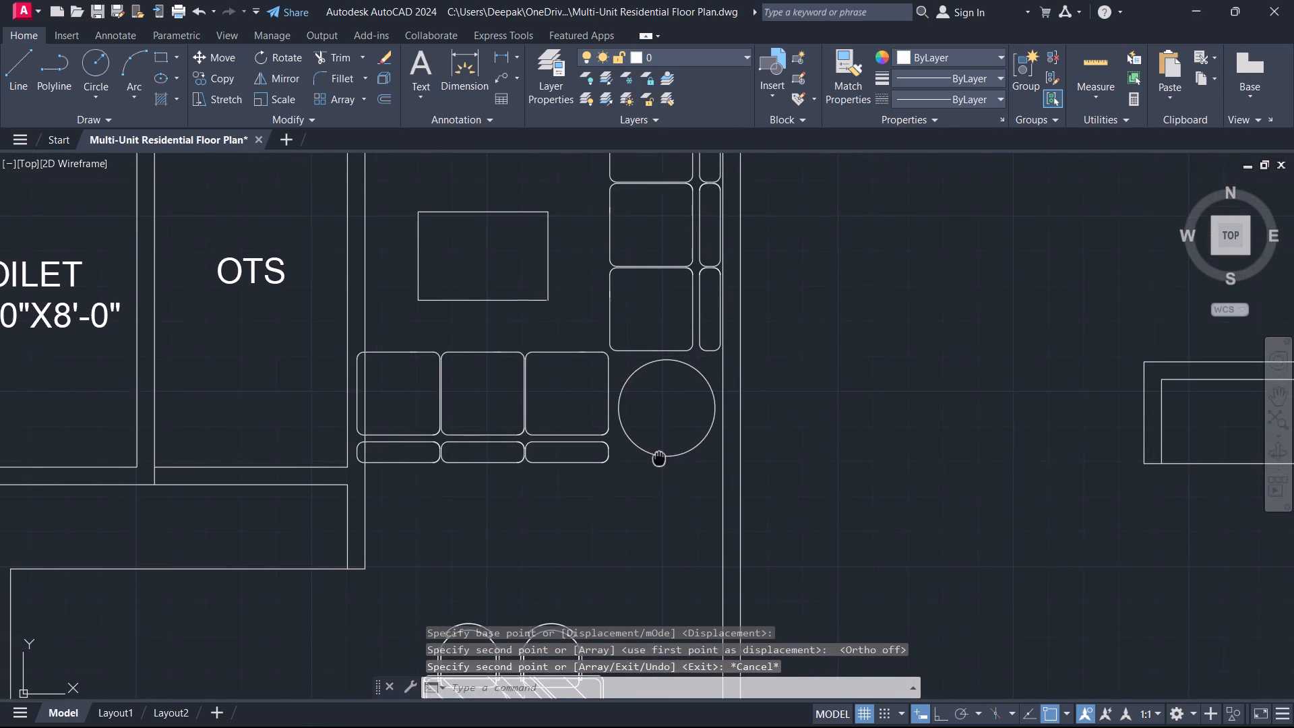
{"action": "middle_click_drag", "start_coordinate": [660, 458], "coordinate": [660, 459]}
{"action": "double_click", "coordinate": [623, 451]}
{"action": "left_click", "coordinate": [576, 452]}
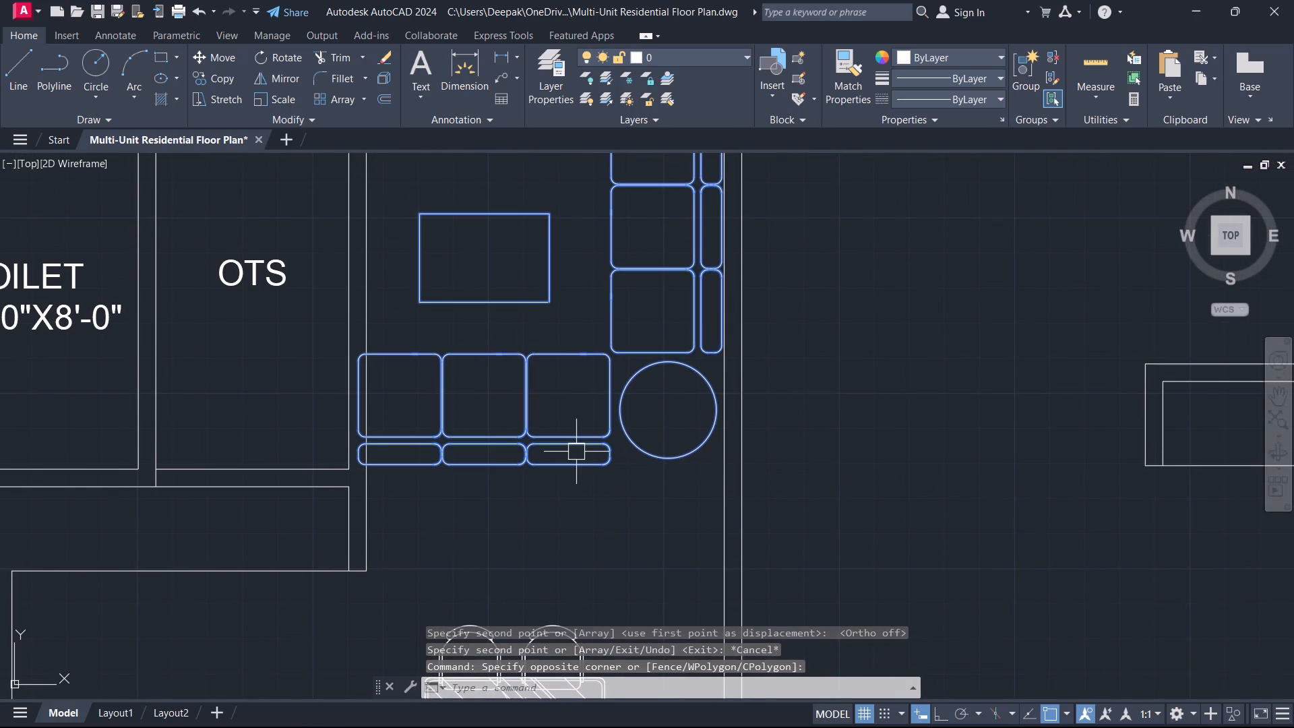
{"action": "key", "text": "x"}
{"action": "key", "text": "space"}
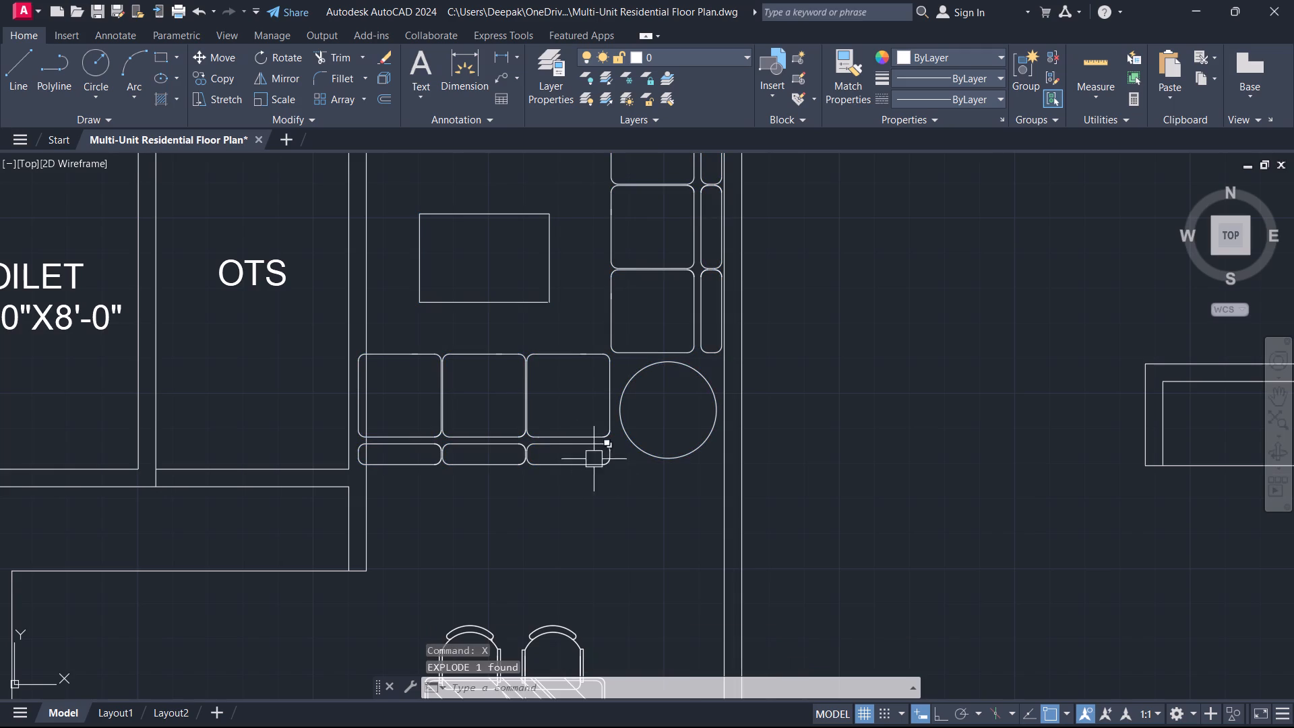
Erase the seats, backrests and western end of the three-seat sofa running along the south side of the exploded set.
{"action": "left_click_drag", "start_coordinate": [602, 504], "coordinate": [593, 502]}
{"action": "left_click", "coordinate": [398, 346]}
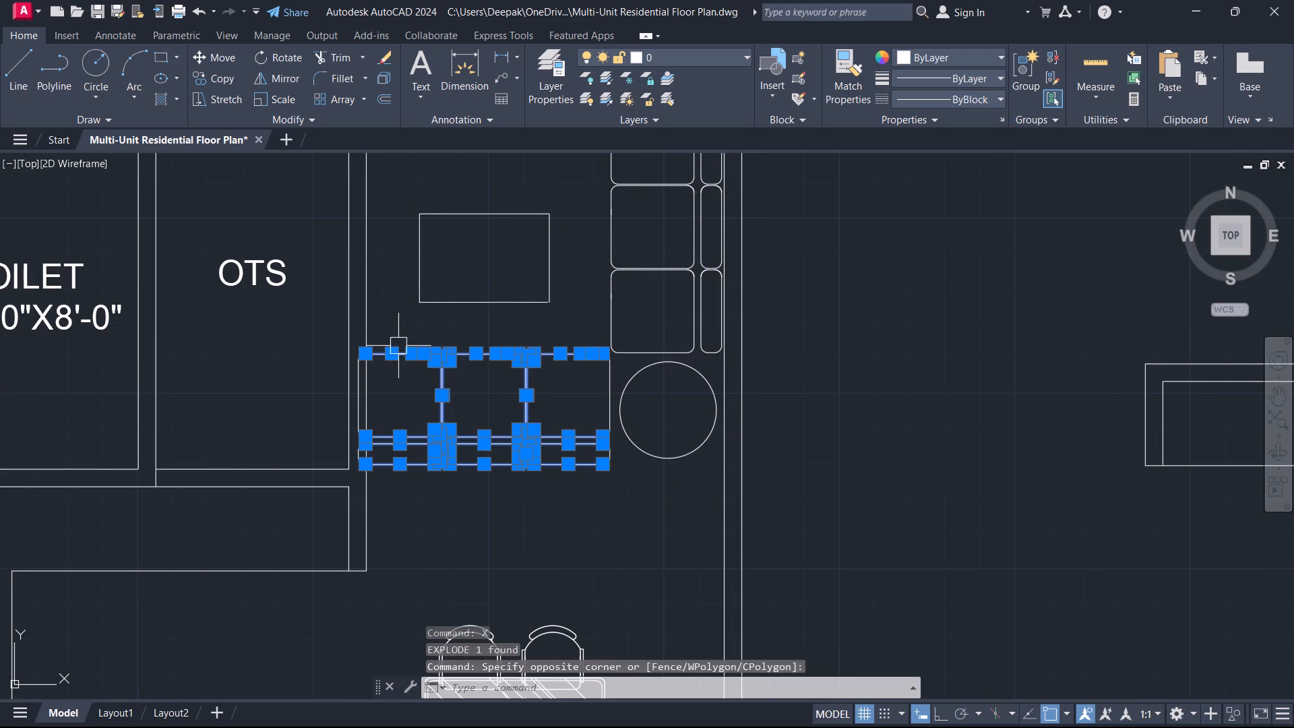
{"action": "key", "text": "Delete"}
{"action": "left_click", "coordinate": [321, 335]}
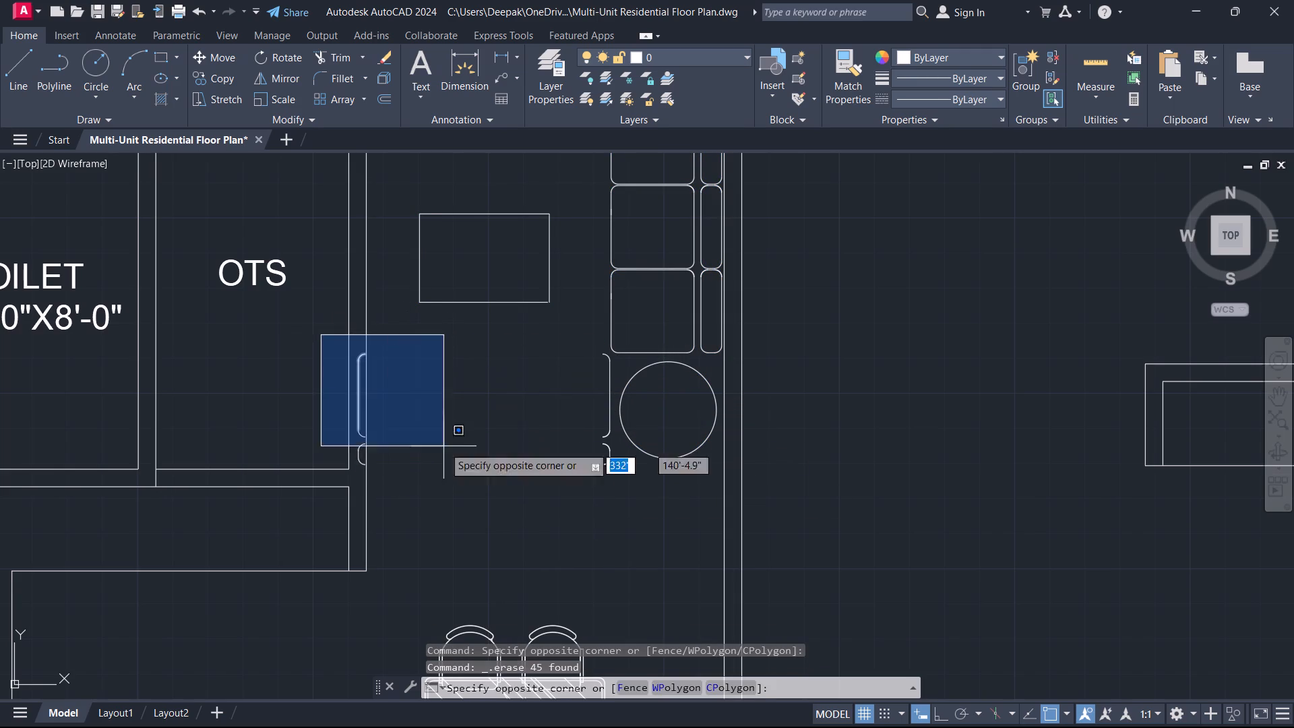
{"action": "left_click", "coordinate": [481, 488]}
{"action": "key", "text": "Delete"}
Erase the leftover edge lines and corner arcs of the southern sofa beside the round table.
{"action": "left_click", "coordinate": [624, 485]}
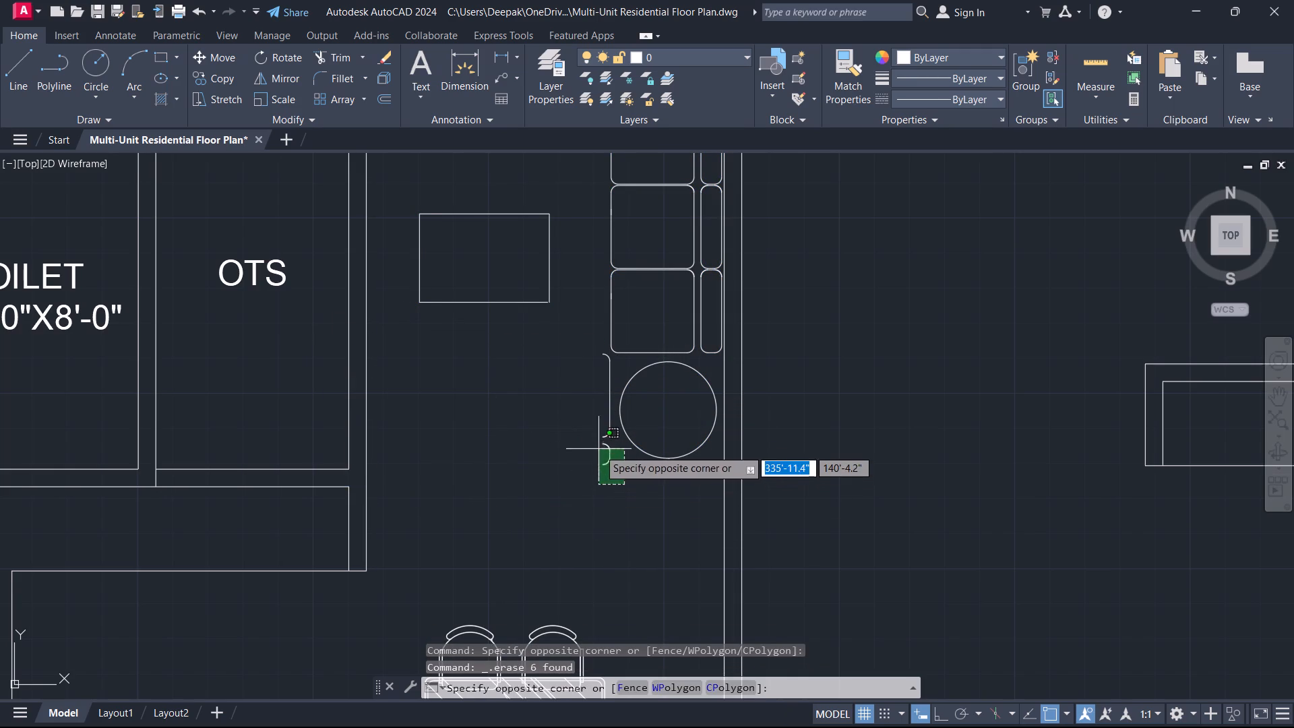
{"action": "left_click", "coordinate": [591, 441]}
{"action": "key", "text": "Delete"}
{"action": "left_click", "coordinate": [609, 453]}
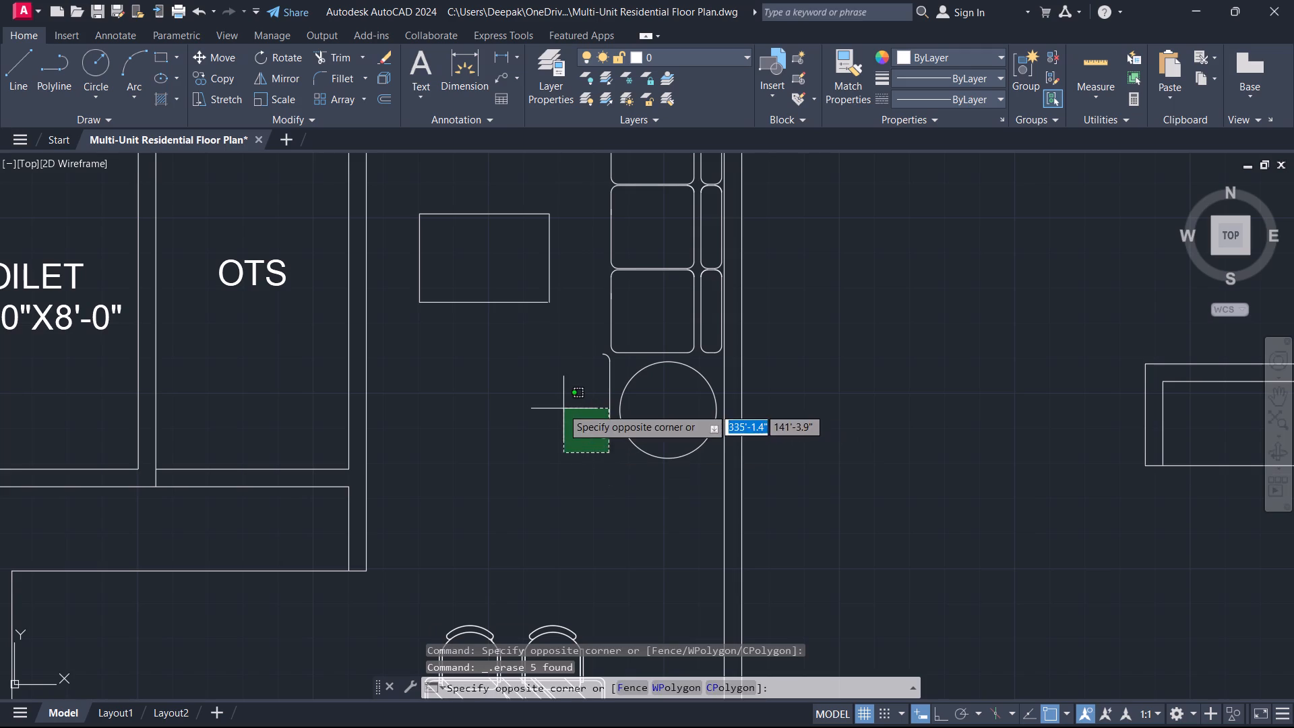
{"action": "left_click", "coordinate": [559, 405]}
{"action": "key", "text": "Delete"}
{"action": "left_click", "coordinate": [607, 389]}
{"action": "key", "text": "Delete"}
{"action": "scroll", "coordinate": [609, 381], "scroll_direction": "up", "scroll_amount": 3}
{"action": "middle_click_drag", "start_coordinate": [610, 381], "coordinate": [621, 433]}
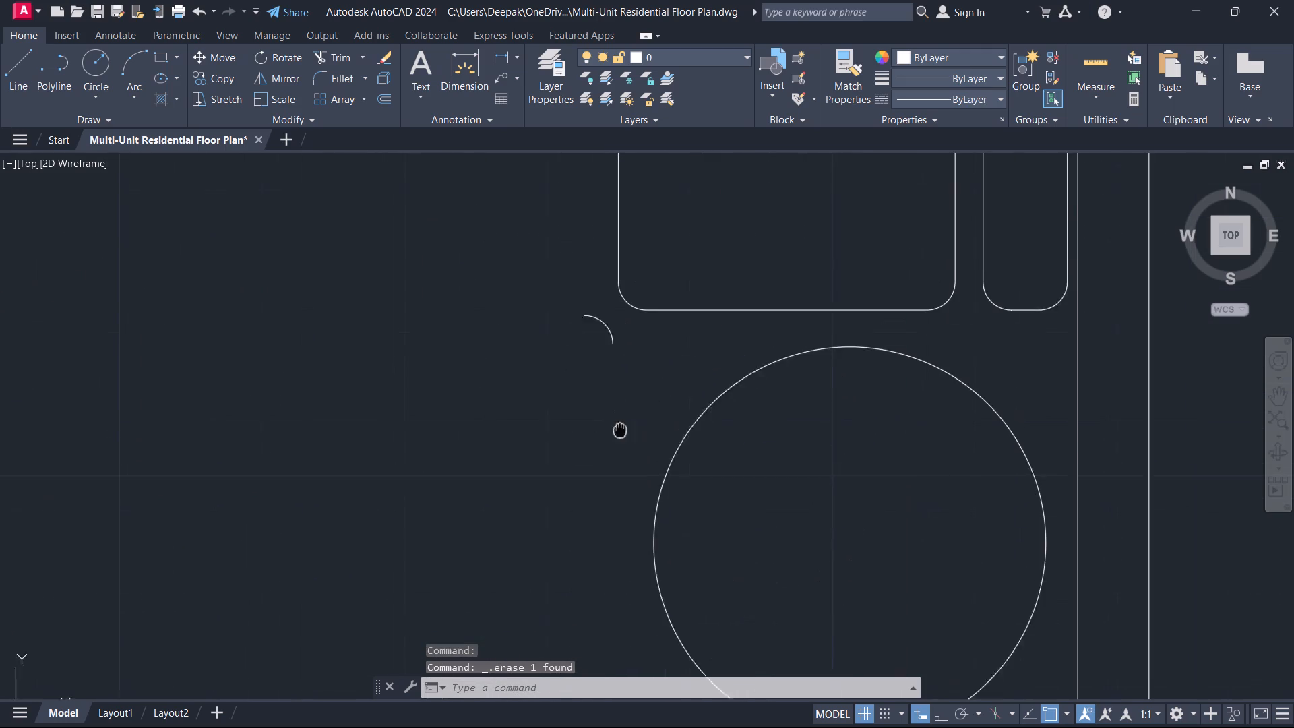
{"action": "middle_click_drag", "start_coordinate": [621, 433], "coordinate": [621, 447]}
{"action": "left_click_drag", "start_coordinate": [611, 414], "coordinate": [605, 404]}
{"action": "left_click", "coordinate": [549, 330]}
{"action": "key", "text": "Delete"}
Rotate the coffee table beside the OTS room by 270 degrees so its long side runs parallel to the remaining sofa.
{"action": "scroll", "coordinate": [563, 361], "scroll_direction": "down", "scroll_amount": 3}
{"action": "middle_click_drag", "start_coordinate": [563, 365], "coordinate": [636, 458]}
{"action": "scroll", "coordinate": [636, 458], "scroll_direction": "down", "scroll_amount": 1}
{"action": "left_click_drag", "start_coordinate": [626, 442], "coordinate": [617, 428]}
{"action": "left_click", "coordinate": [503, 349]}
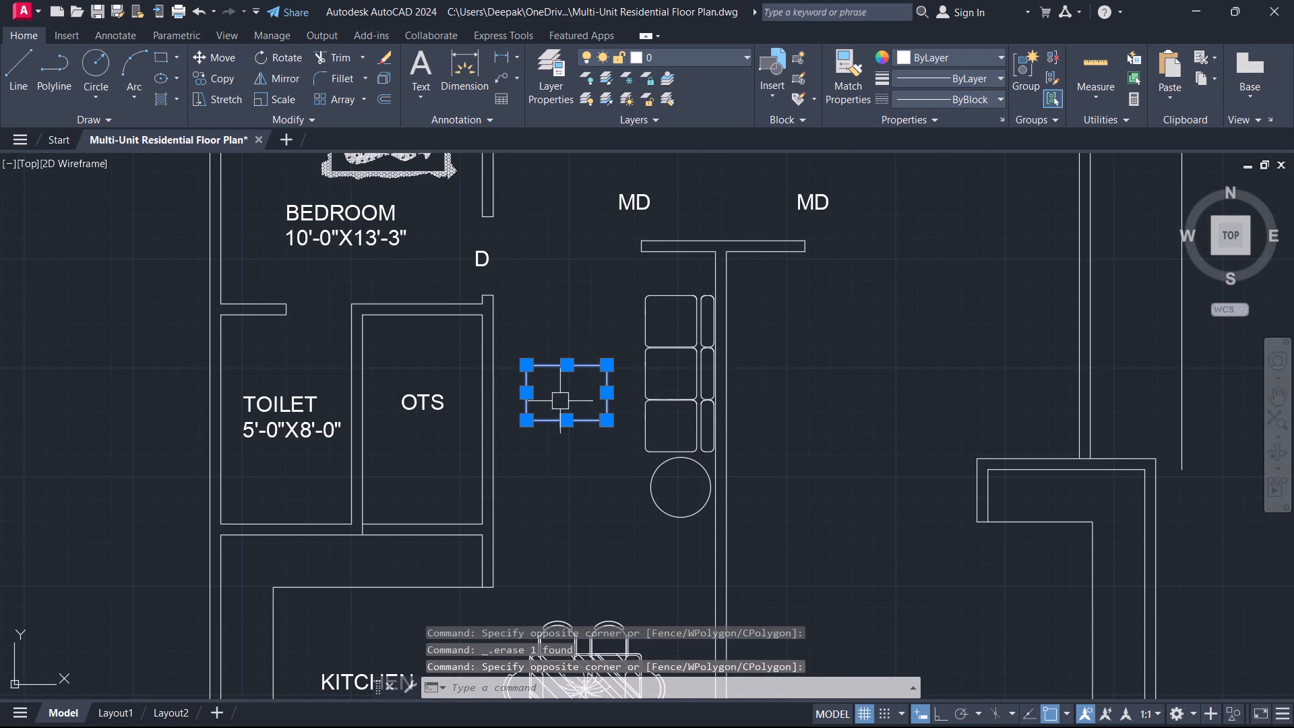
{"action": "type", "text": "RO"}
{"action": "key", "text": "space"}
{"action": "left_click", "coordinate": [568, 396]}
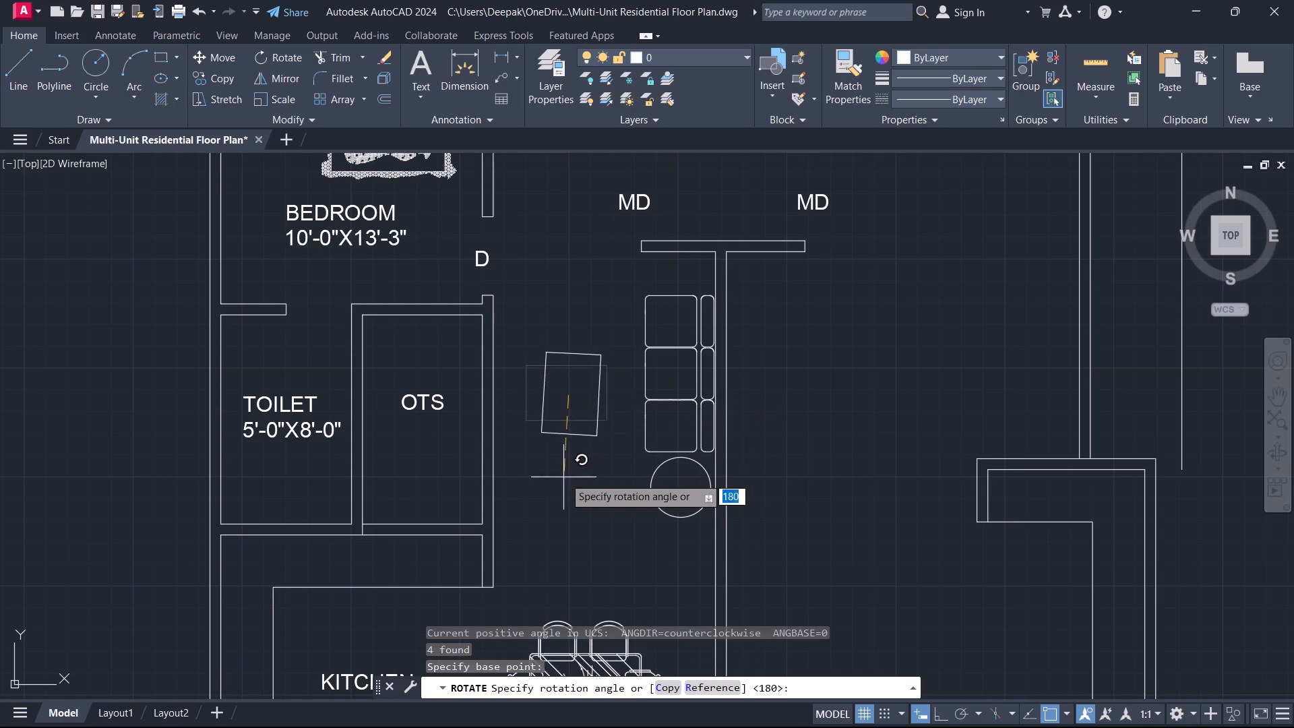
{"action": "key", "text": "F8"}
{"action": "left_click", "coordinate": [571, 481]}
{"action": "left_click", "coordinate": [609, 427]}
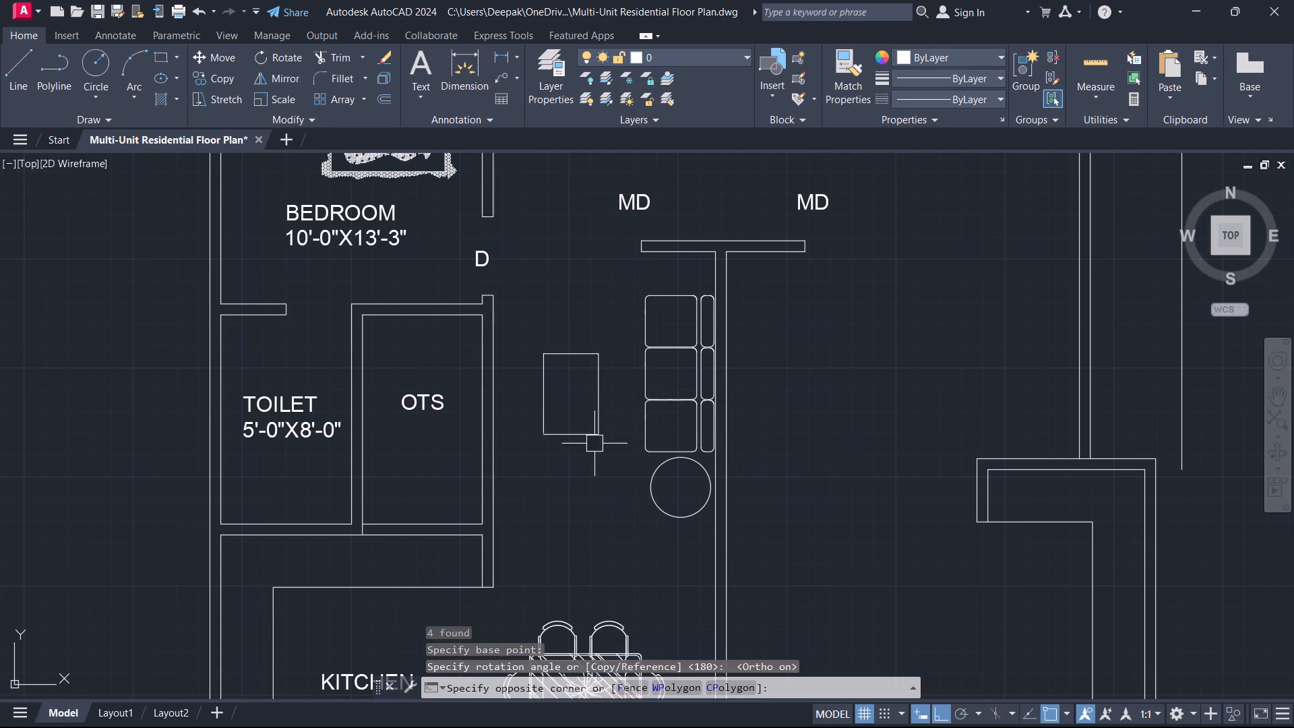
{"action": "key", "text": "Escape"}
Move the coffee table slightly east, closer to the three-seat sofa on the central wall.
{"action": "left_click_drag", "start_coordinate": [604, 456], "coordinate": [594, 444]}
{"action": "left_click", "coordinate": [514, 340]}
{"action": "key", "text": "m"}
{"action": "key", "text": "space"}
{"action": "scroll", "coordinate": [586, 388], "scroll_direction": "up", "scroll_amount": 2}
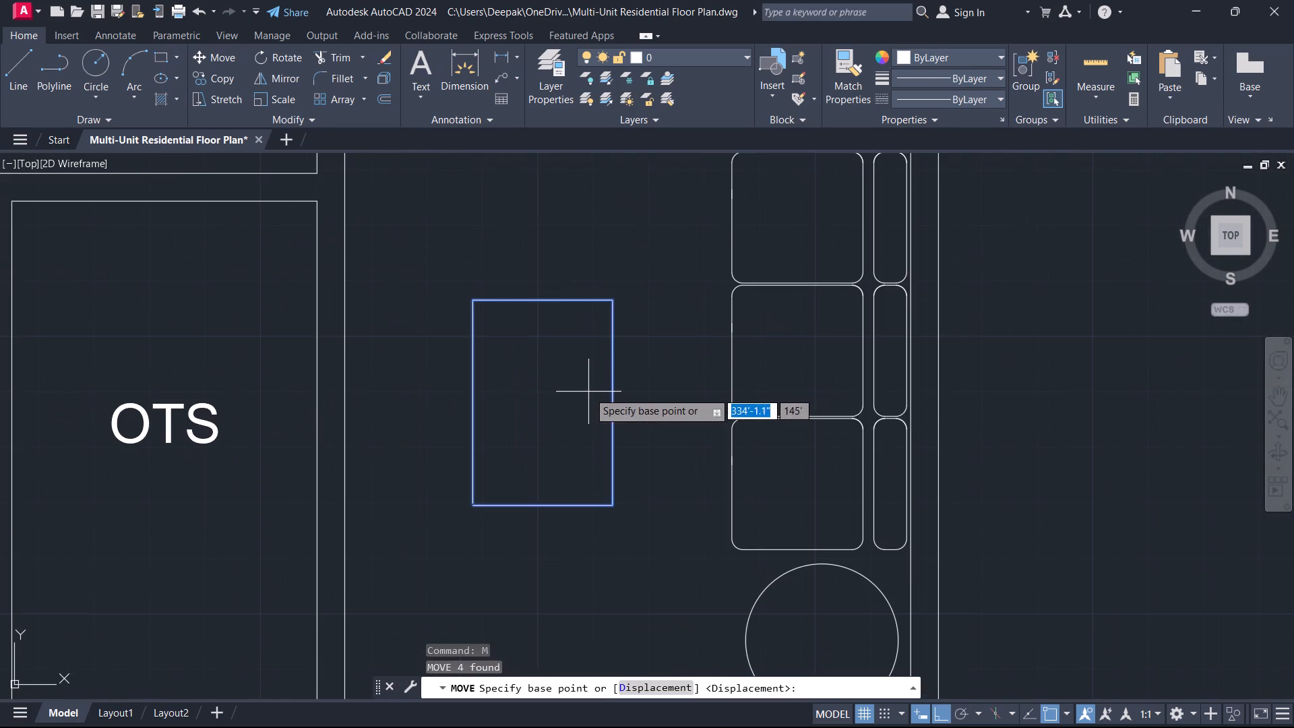
{"action": "left_click", "coordinate": [588, 392]}
{"action": "left_click", "coordinate": [615, 396]}
{"action": "key", "text": "Escape"}
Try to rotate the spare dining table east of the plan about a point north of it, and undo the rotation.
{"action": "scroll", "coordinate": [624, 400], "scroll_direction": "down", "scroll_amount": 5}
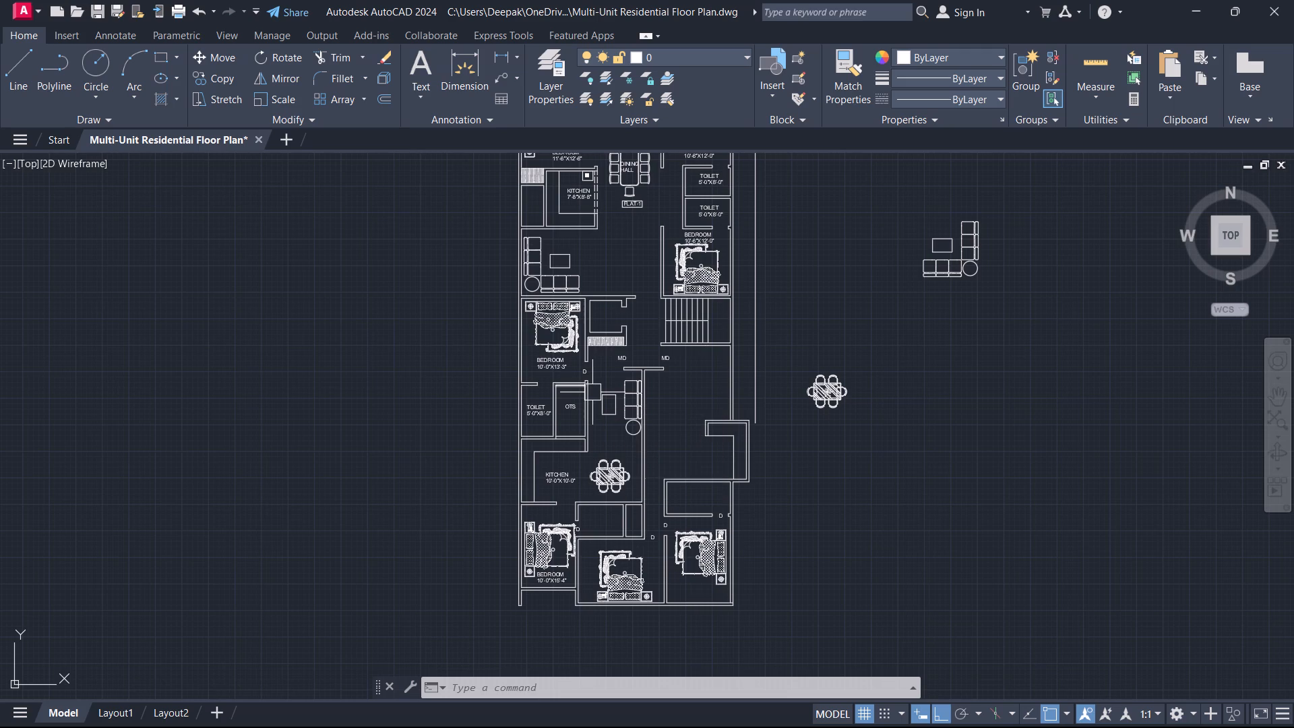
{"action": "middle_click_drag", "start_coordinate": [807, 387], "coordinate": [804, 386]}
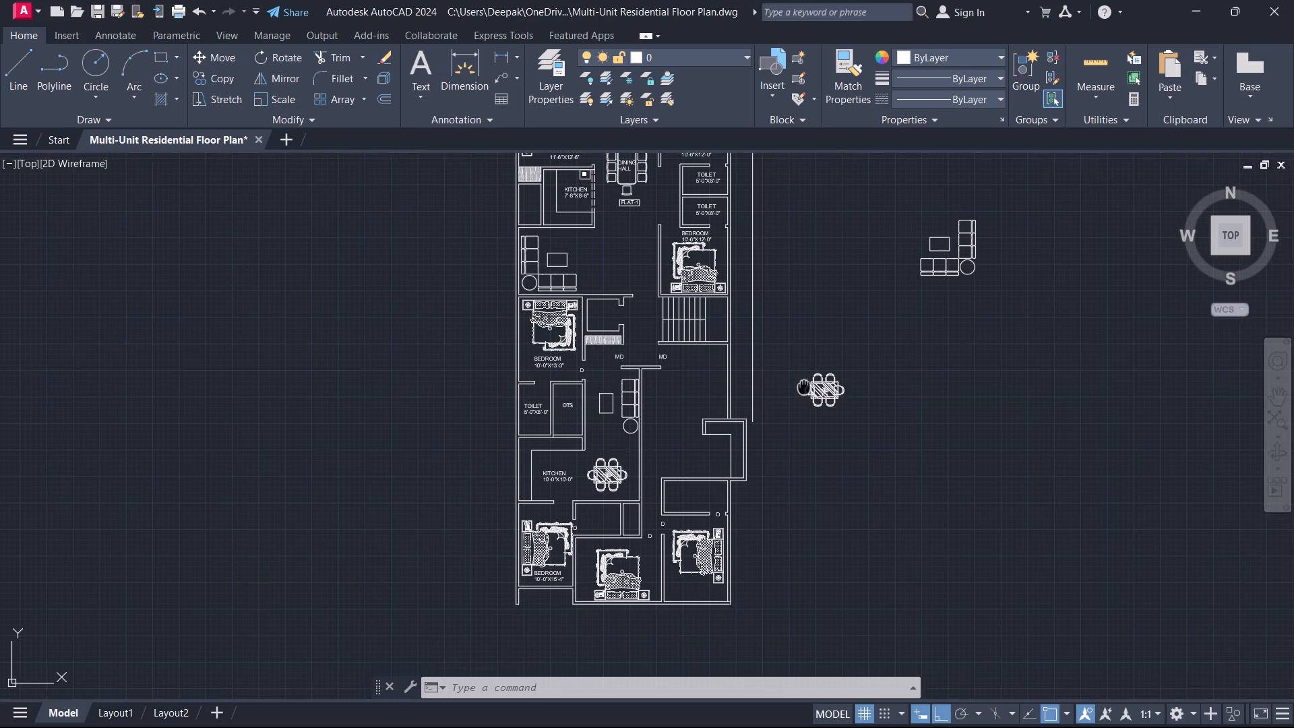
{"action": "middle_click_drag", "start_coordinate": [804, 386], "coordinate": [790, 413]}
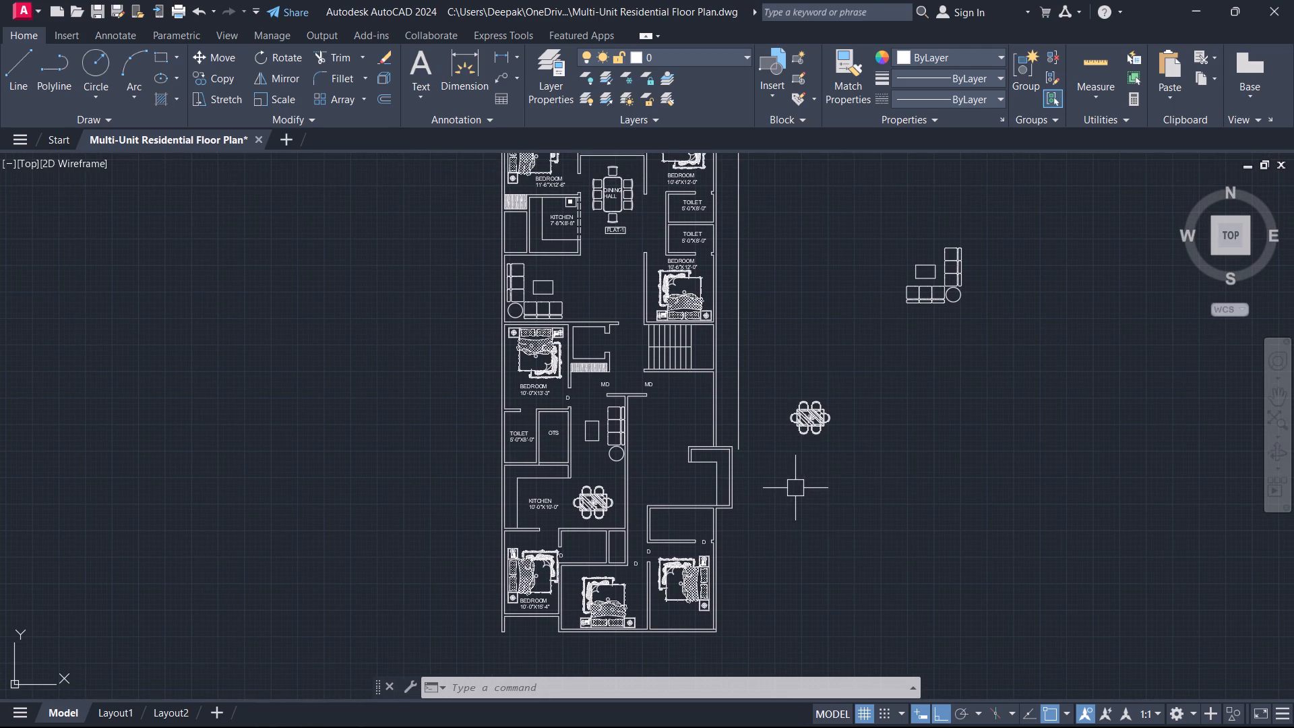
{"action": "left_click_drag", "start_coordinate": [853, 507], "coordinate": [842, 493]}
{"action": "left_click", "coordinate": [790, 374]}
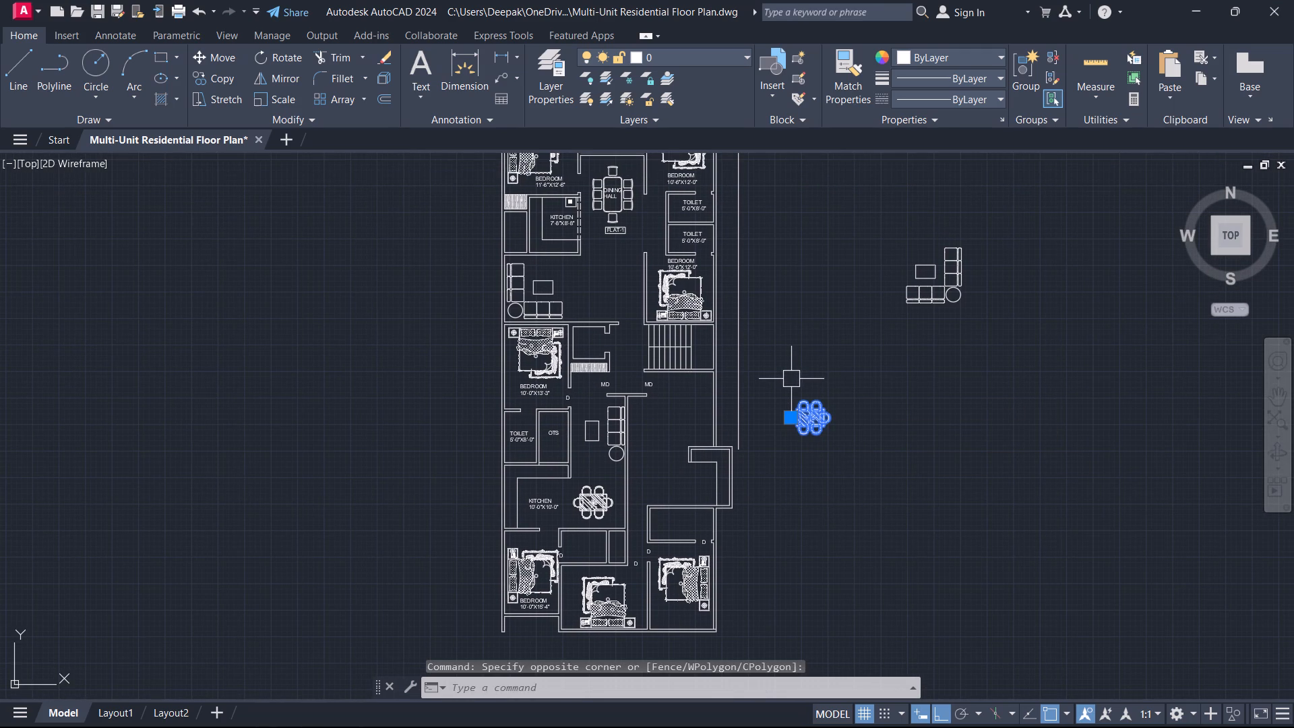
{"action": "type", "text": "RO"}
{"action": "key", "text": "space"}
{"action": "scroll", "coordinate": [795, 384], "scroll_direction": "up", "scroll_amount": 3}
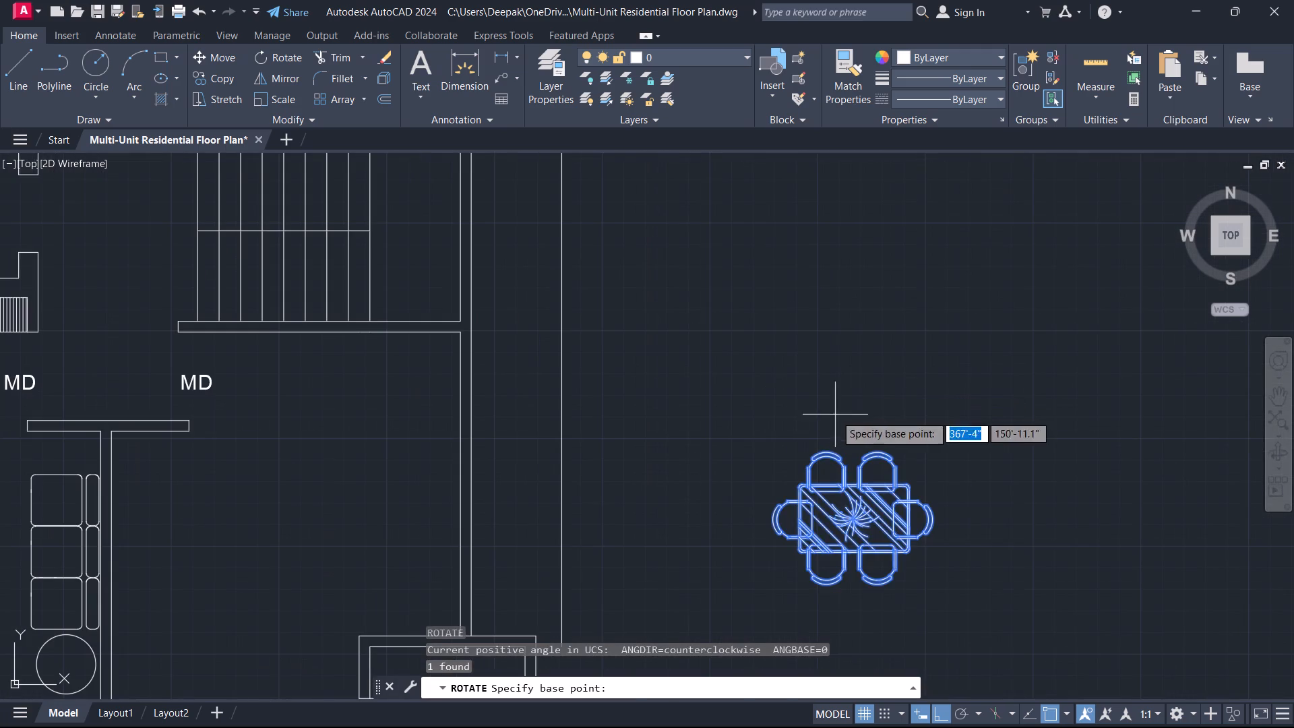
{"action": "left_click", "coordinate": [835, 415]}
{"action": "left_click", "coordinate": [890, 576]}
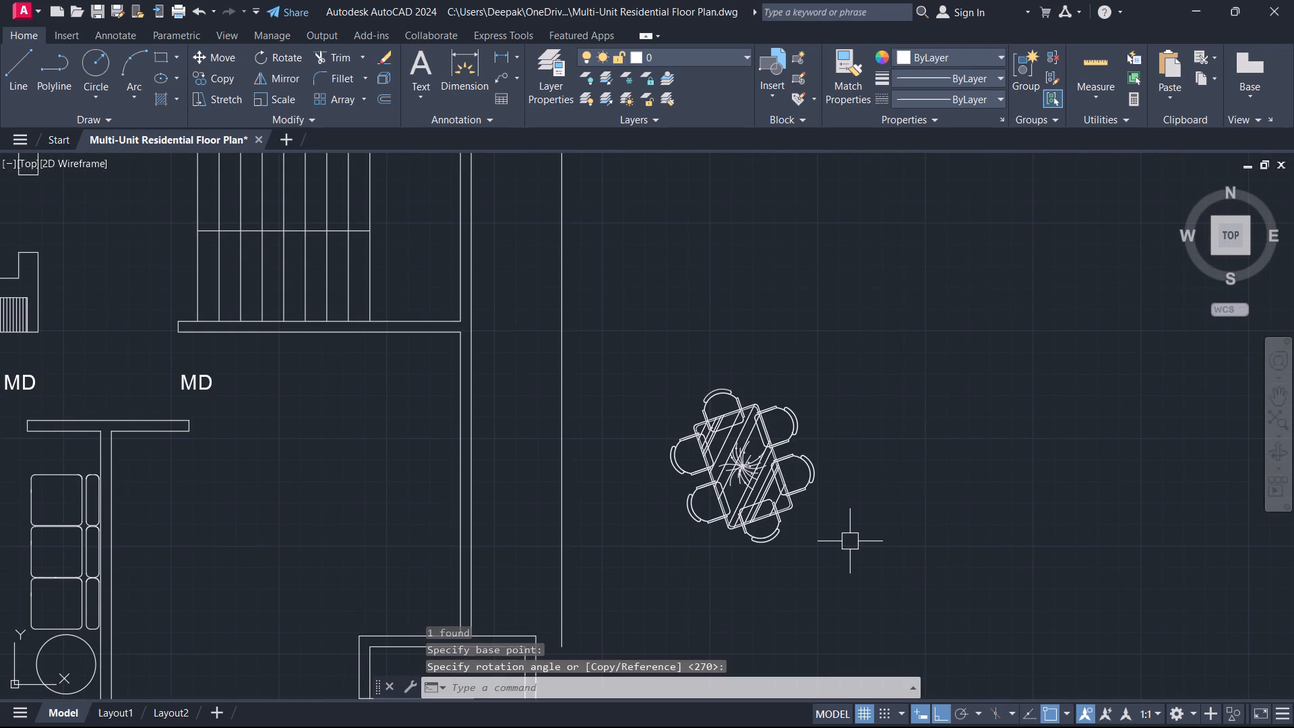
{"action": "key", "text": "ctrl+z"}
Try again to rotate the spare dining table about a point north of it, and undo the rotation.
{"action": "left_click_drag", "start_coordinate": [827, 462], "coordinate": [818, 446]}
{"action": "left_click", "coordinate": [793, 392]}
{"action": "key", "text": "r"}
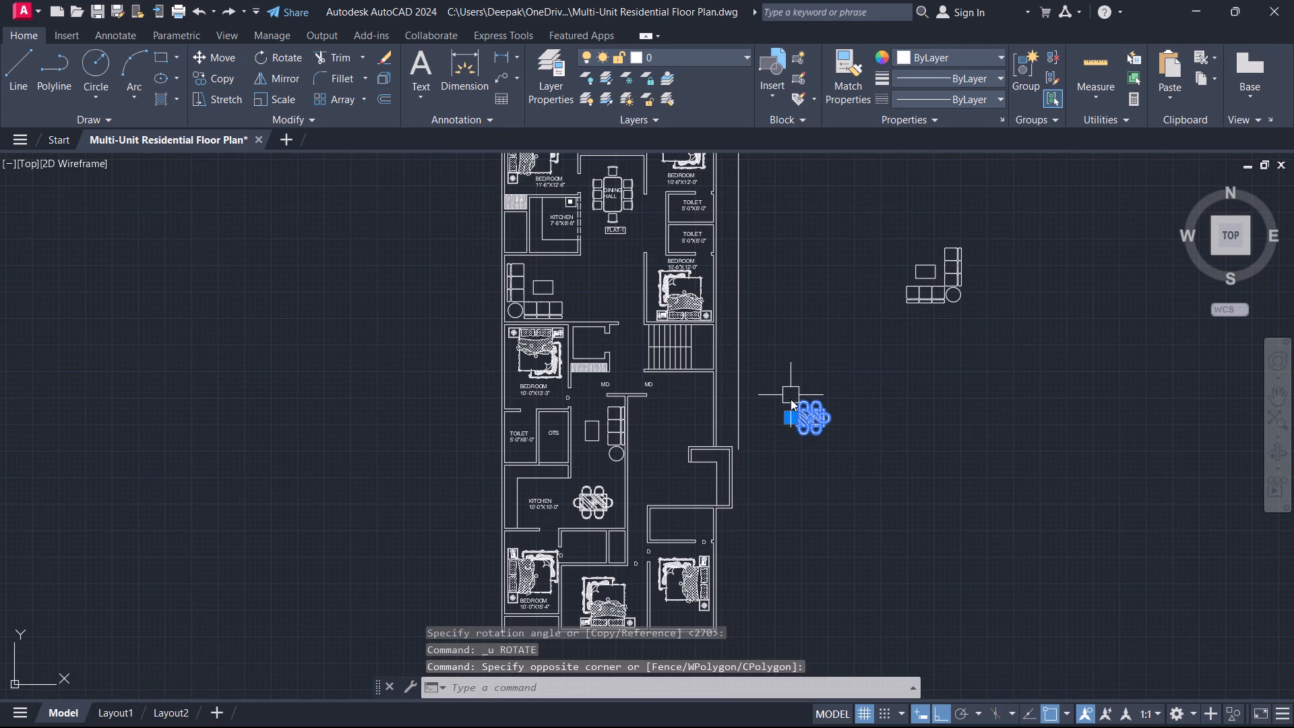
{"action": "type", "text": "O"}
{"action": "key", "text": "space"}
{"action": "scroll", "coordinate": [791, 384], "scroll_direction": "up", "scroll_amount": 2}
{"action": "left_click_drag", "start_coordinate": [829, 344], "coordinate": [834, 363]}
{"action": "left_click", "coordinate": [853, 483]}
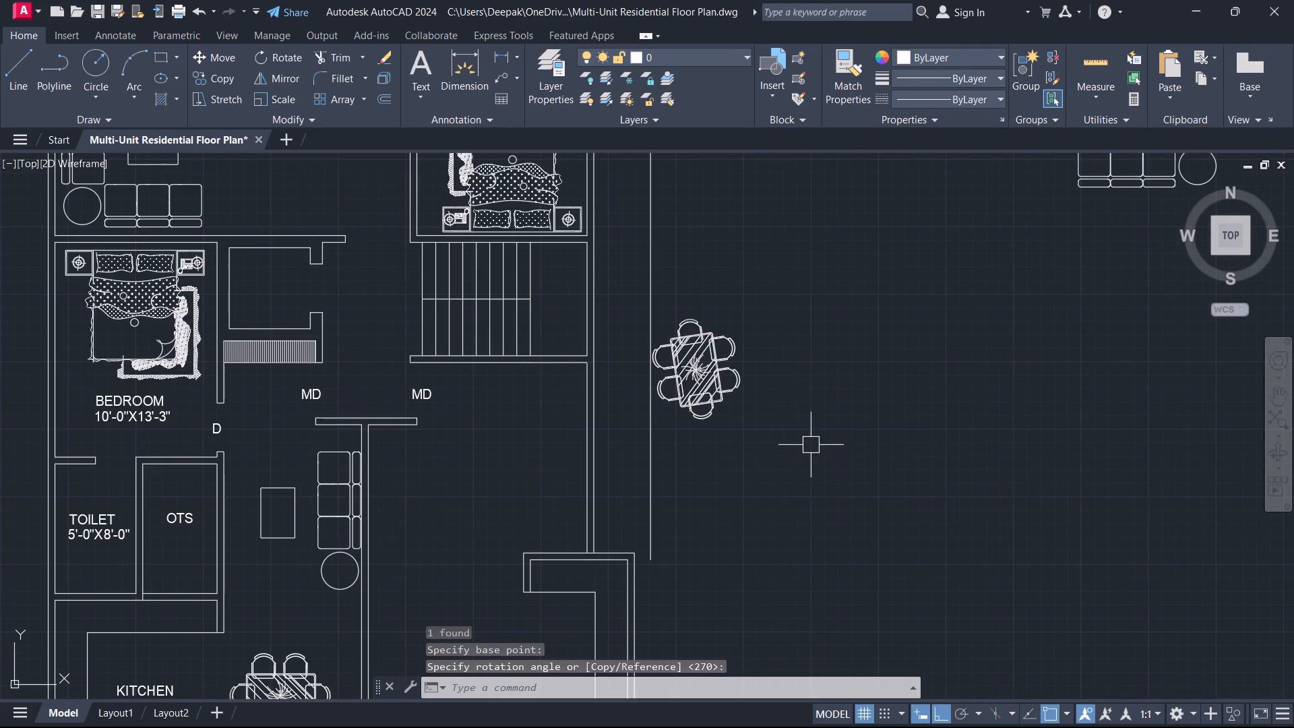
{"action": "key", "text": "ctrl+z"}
Rotate the spare dining table east of the plan by 270 degrees about a point to its northeast.
{"action": "left_click_drag", "start_coordinate": [842, 454], "coordinate": [831, 446]}
{"action": "left_click", "coordinate": [782, 380]}
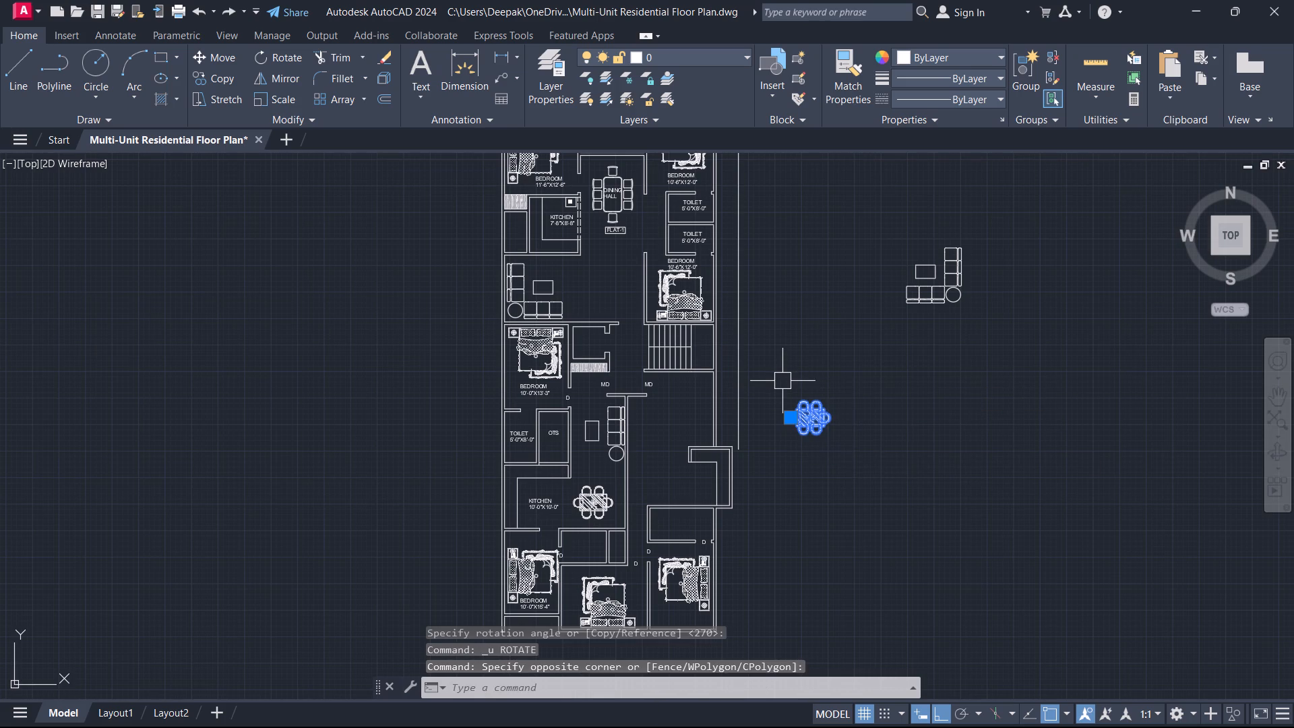
{"action": "type", "text": "RO"}
{"action": "key", "text": "space"}
{"action": "left_click", "coordinate": [838, 351]}
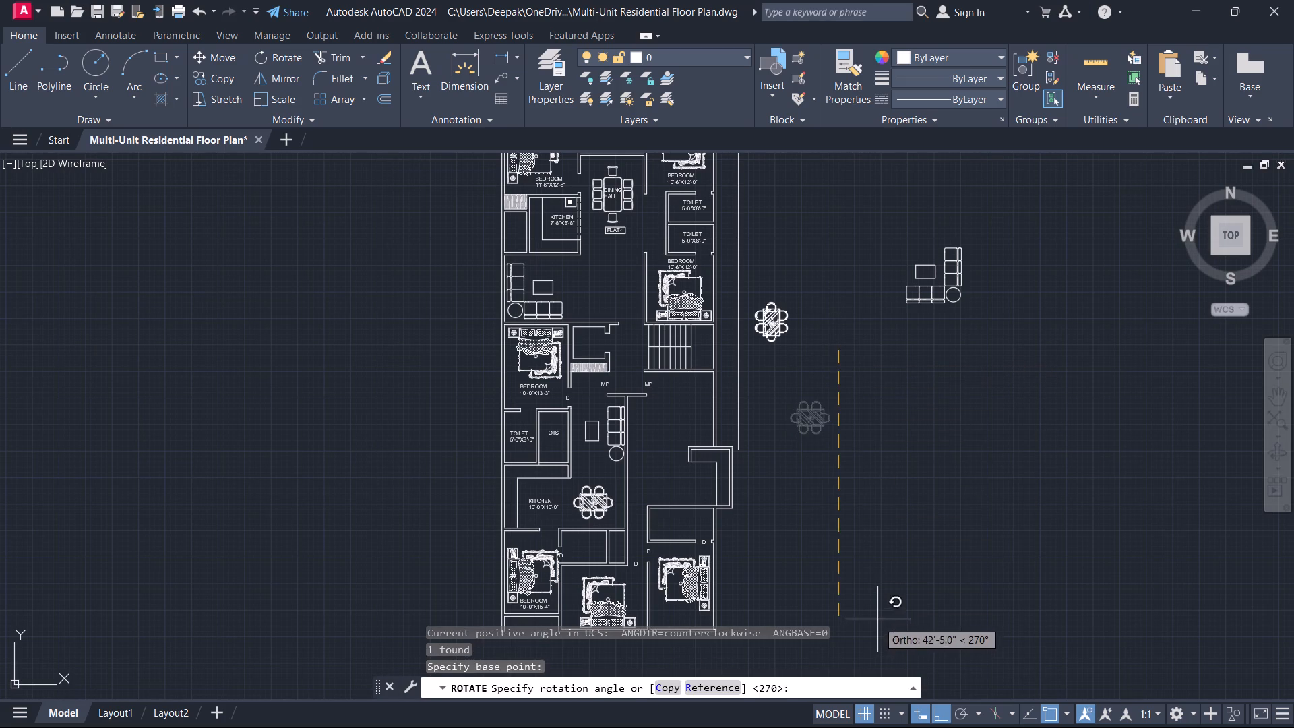
{"action": "left_click", "coordinate": [877, 619]}
Move the rotated dining table into the hall east of the central wall, just north of the walled room there.
{"action": "left_click", "coordinate": [803, 369]}
{"action": "left_click", "coordinate": [771, 301]}
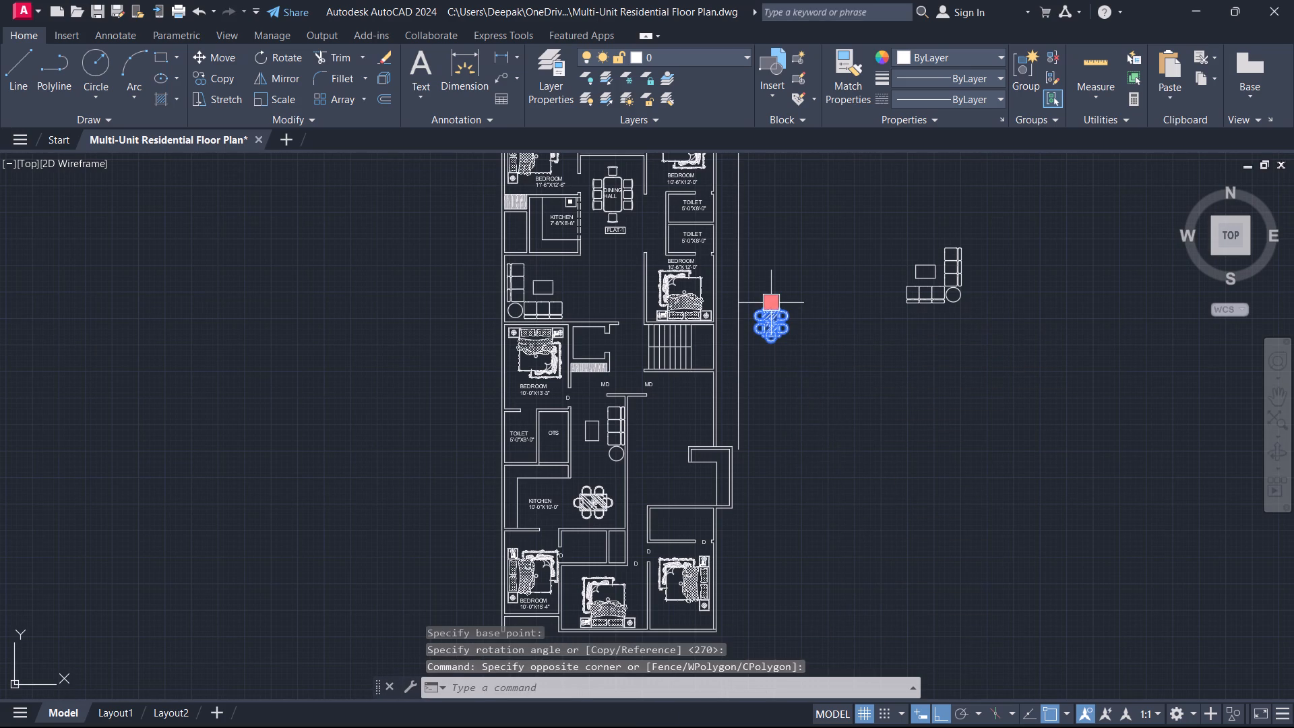
{"action": "type", "text": "M"}
{"action": "key", "text": "space"}
{"action": "scroll", "coordinate": [764, 318], "scroll_direction": "up", "scroll_amount": 2}
{"action": "left_click", "coordinate": [780, 338]}
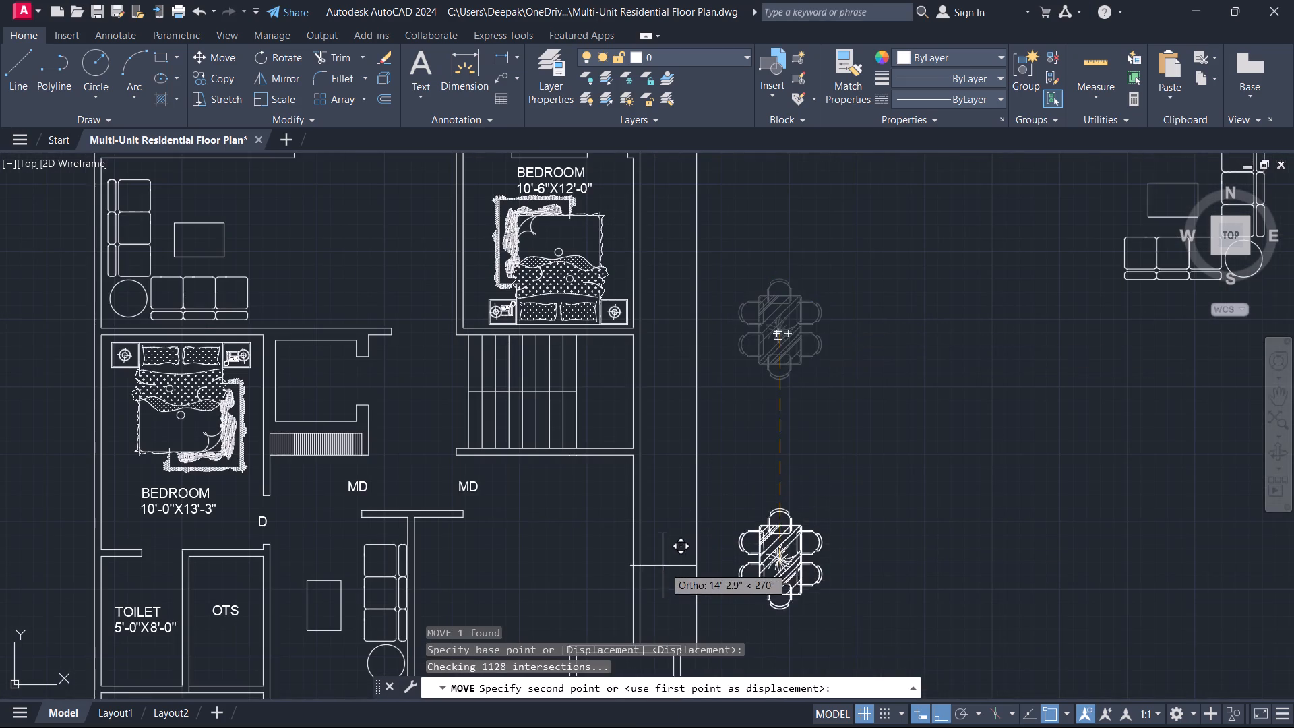
{"action": "middle_click_drag", "start_coordinate": [661, 564], "coordinate": [757, 531]}
{"action": "key", "text": "F8"}
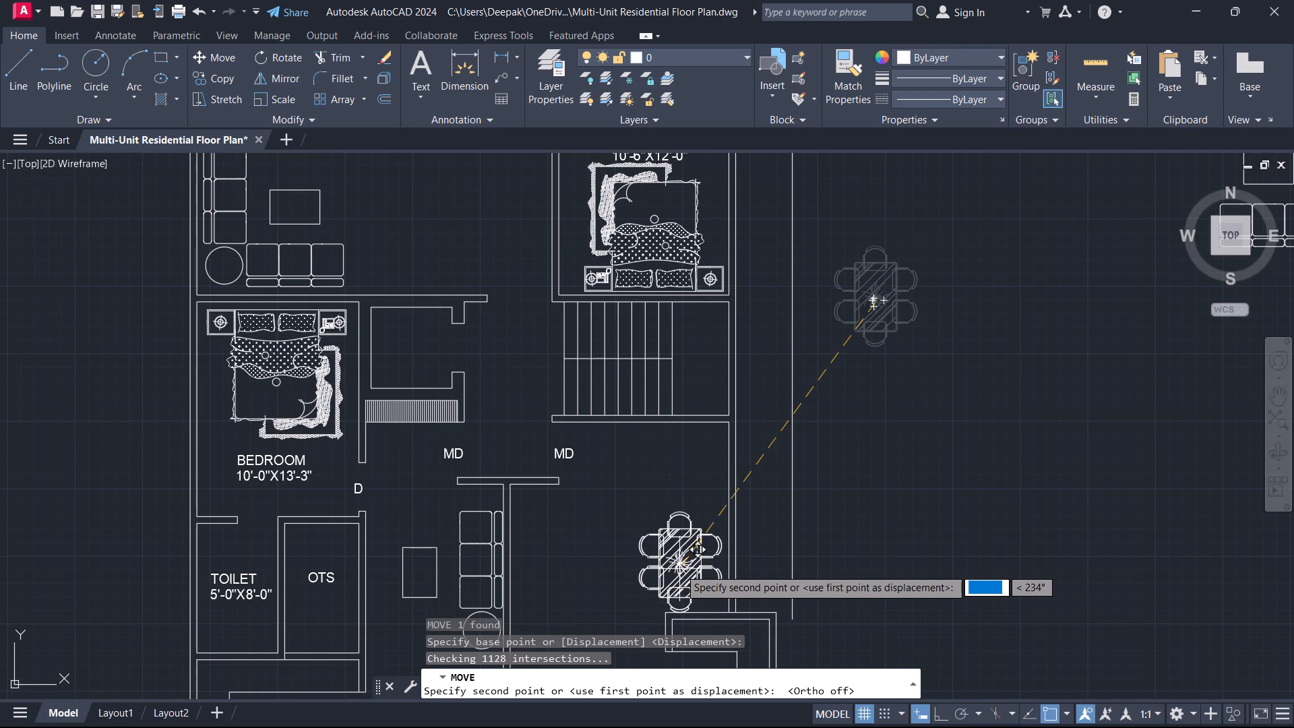
{"action": "scroll", "coordinate": [623, 541], "scroll_direction": "up", "scroll_amount": 1}
{"action": "middle_click_drag", "start_coordinate": [631, 548], "coordinate": [698, 423]}
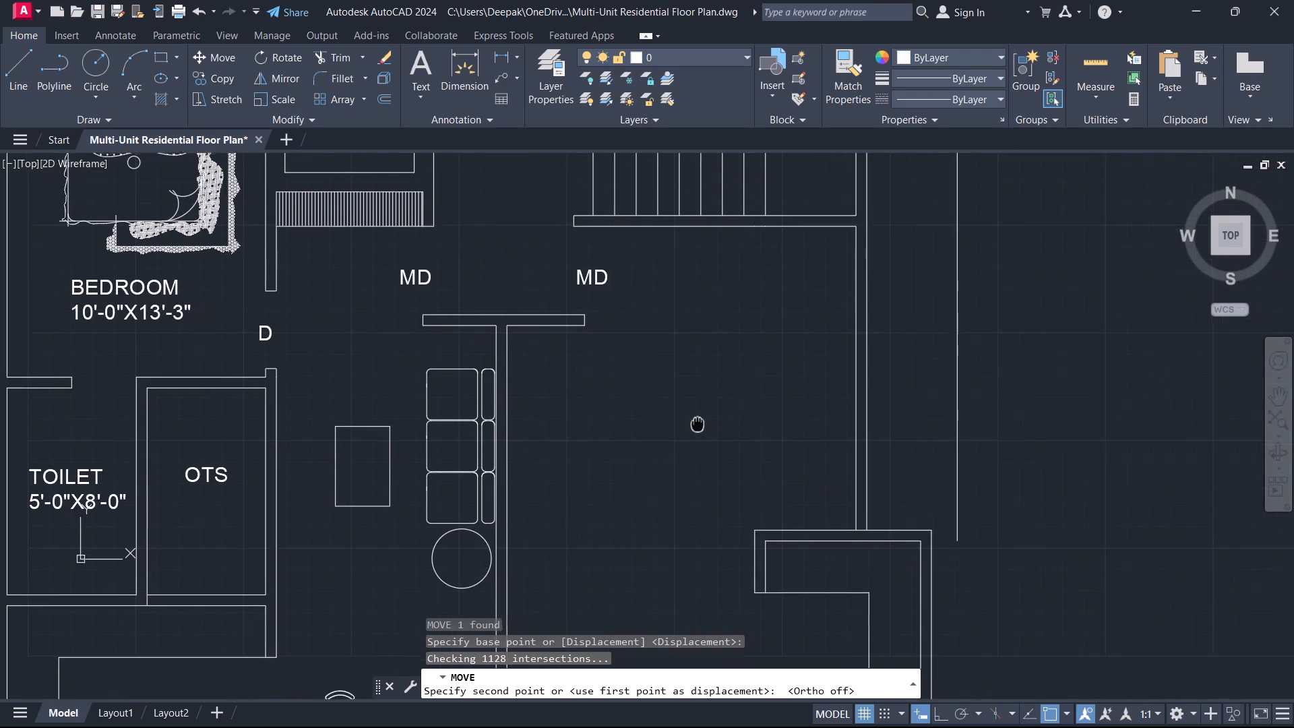
{"action": "middle_click_drag", "start_coordinate": [698, 423], "coordinate": [699, 420]}
{"action": "middle_click_drag", "start_coordinate": [655, 538], "coordinate": [673, 385]}
{"action": "left_click", "coordinate": [658, 483]}
{"action": "key", "text": "Escape"}
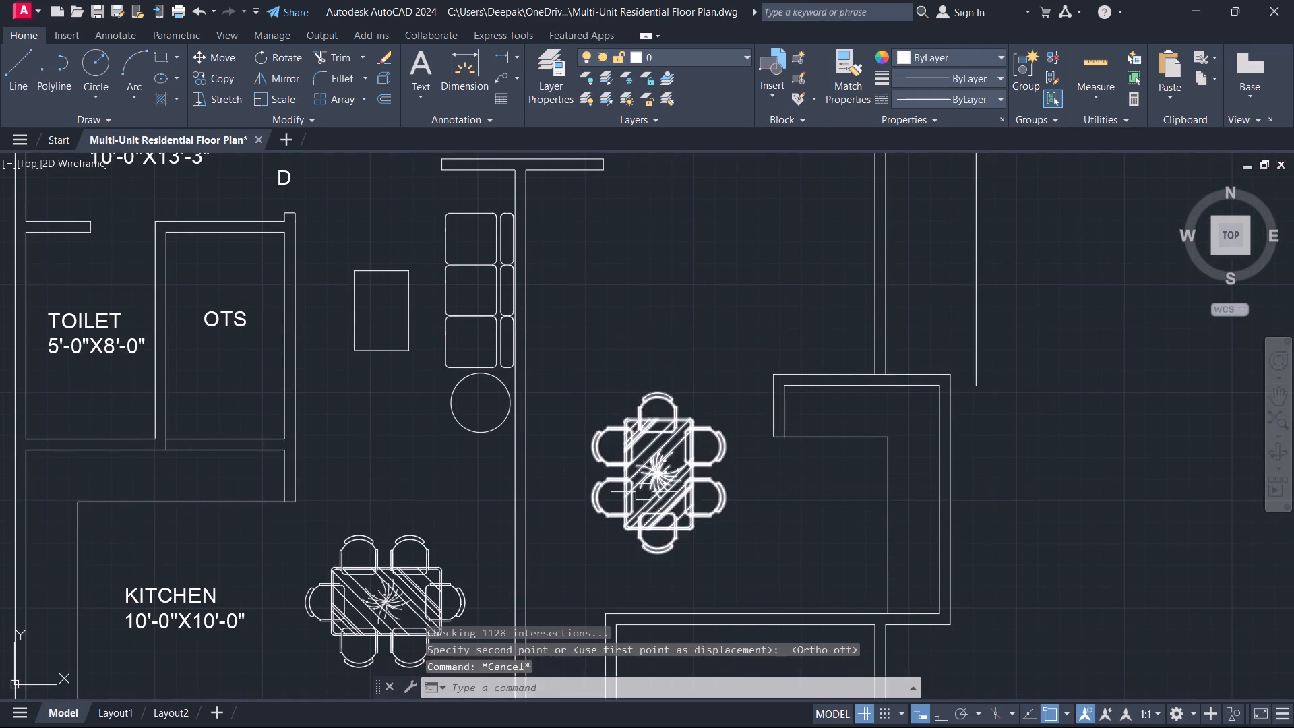
Copy the BEDROOM 10'-0"X15'-4" label from the southwest bedroom into the eastern hall, north of its dining table.
{"action": "scroll", "coordinate": [615, 472], "scroll_direction": "down", "scroll_amount": 6}
{"action": "scroll", "coordinate": [598, 499], "scroll_direction": "up", "scroll_amount": 2}
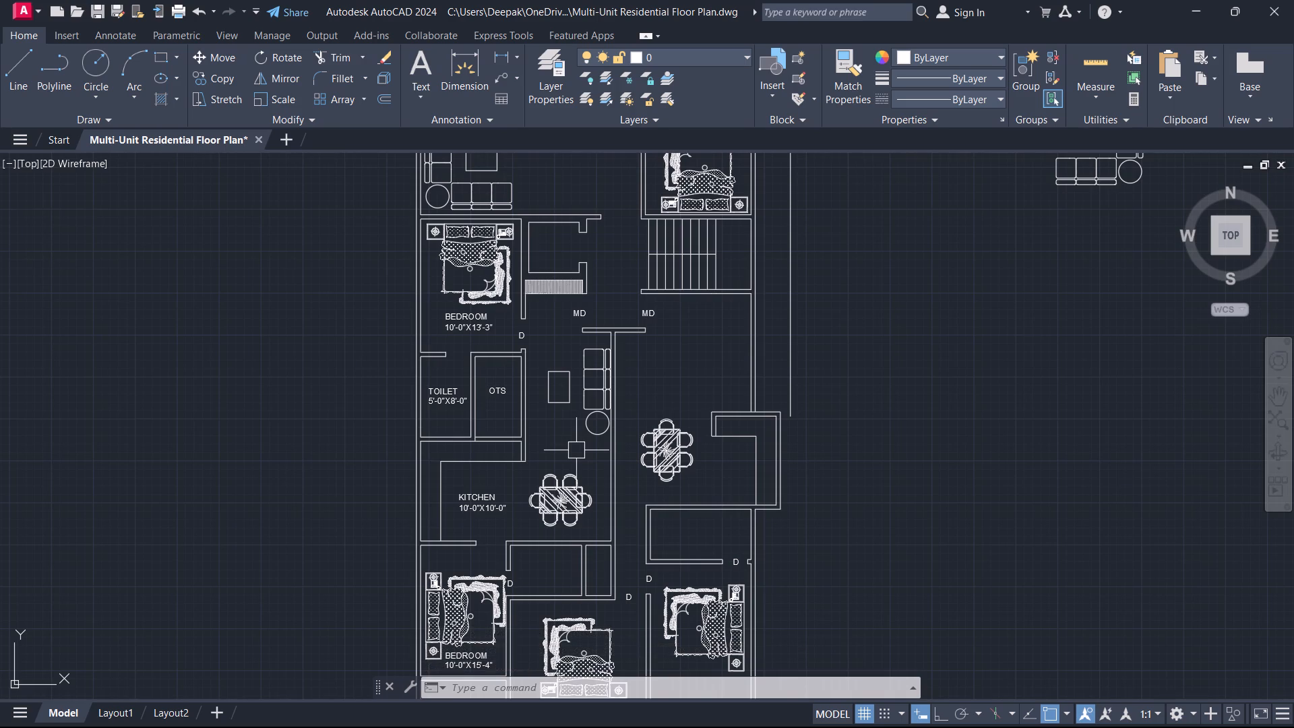
{"action": "key", "text": "t"}
{"action": "key", "text": "Escape"}
{"action": "middle_click_drag", "start_coordinate": [621, 471], "coordinate": [694, 344]}
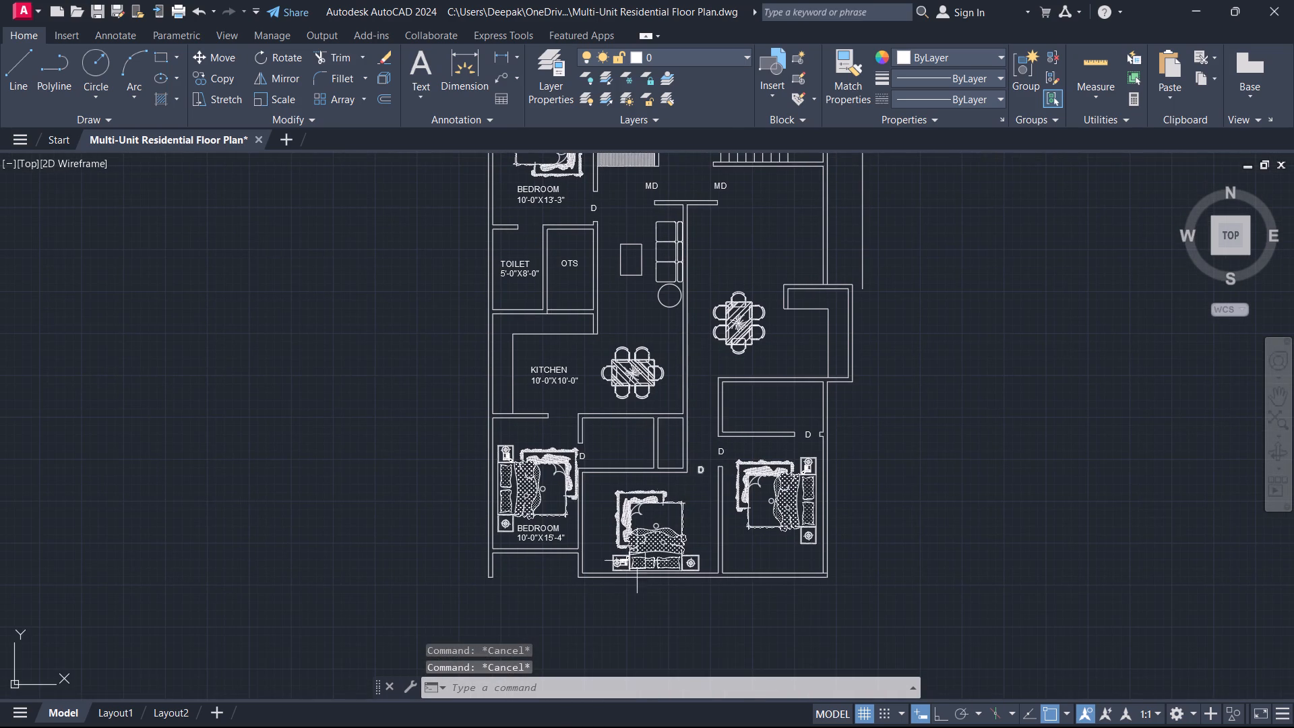
{"action": "scroll", "coordinate": [605, 464], "scroll_direction": "up", "scroll_amount": 1}
{"action": "scroll", "coordinate": [538, 570], "scroll_direction": "up", "scroll_amount": 1}
{"action": "left_click", "coordinate": [502, 574]}
{"action": "type", "text": "CO"}
{"action": "key", "text": "space"}
{"action": "left_click_drag", "start_coordinate": [501, 574], "coordinate": [513, 566]}
{"action": "middle_click_drag", "start_coordinate": [683, 433], "coordinate": [521, 673]}
{"action": "scroll", "coordinate": [528, 671], "scroll_direction": "down", "scroll_amount": 3}
{"action": "scroll", "coordinate": [791, 276], "scroll_direction": "down", "scroll_amount": 1}
{"action": "middle_click_drag", "start_coordinate": [791, 276], "coordinate": [687, 511]}
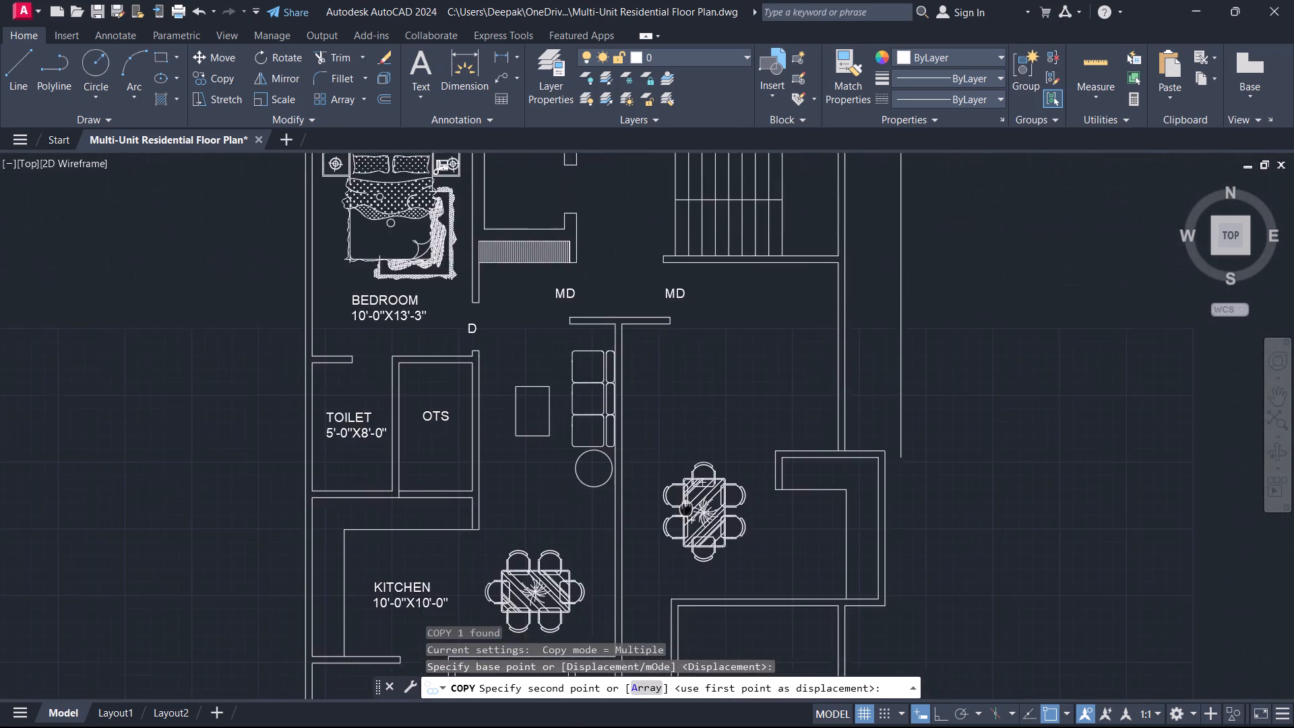
{"action": "middle_click_drag", "start_coordinate": [687, 511], "coordinate": [688, 518]}
{"action": "scroll", "coordinate": [714, 414], "scroll_direction": "up", "scroll_amount": 2}
{"action": "left_click", "coordinate": [733, 382]}
{"action": "key", "text": "Escape"}
Replace the copied label's text with DRG/DINING on the first line and 13'6"X21'-0" on the second.
{"action": "double_click", "coordinate": [673, 396]}
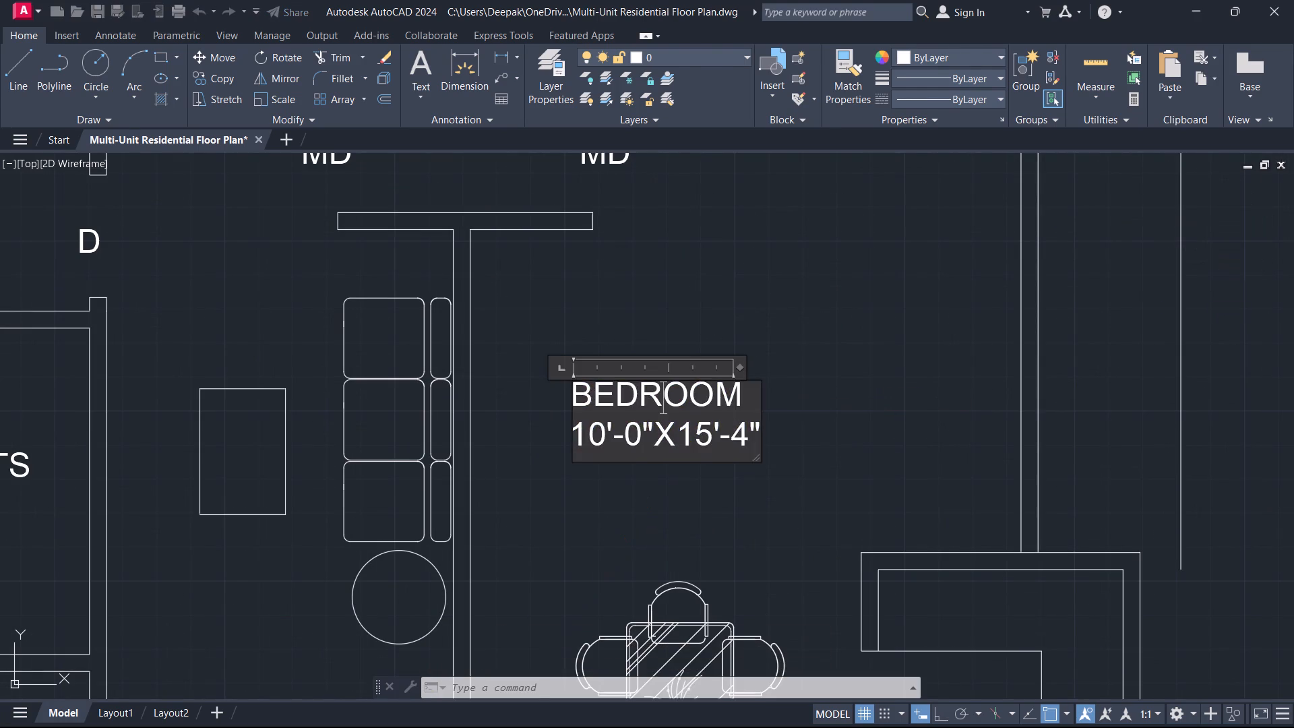
{"action": "key", "text": "ctrl+a"}
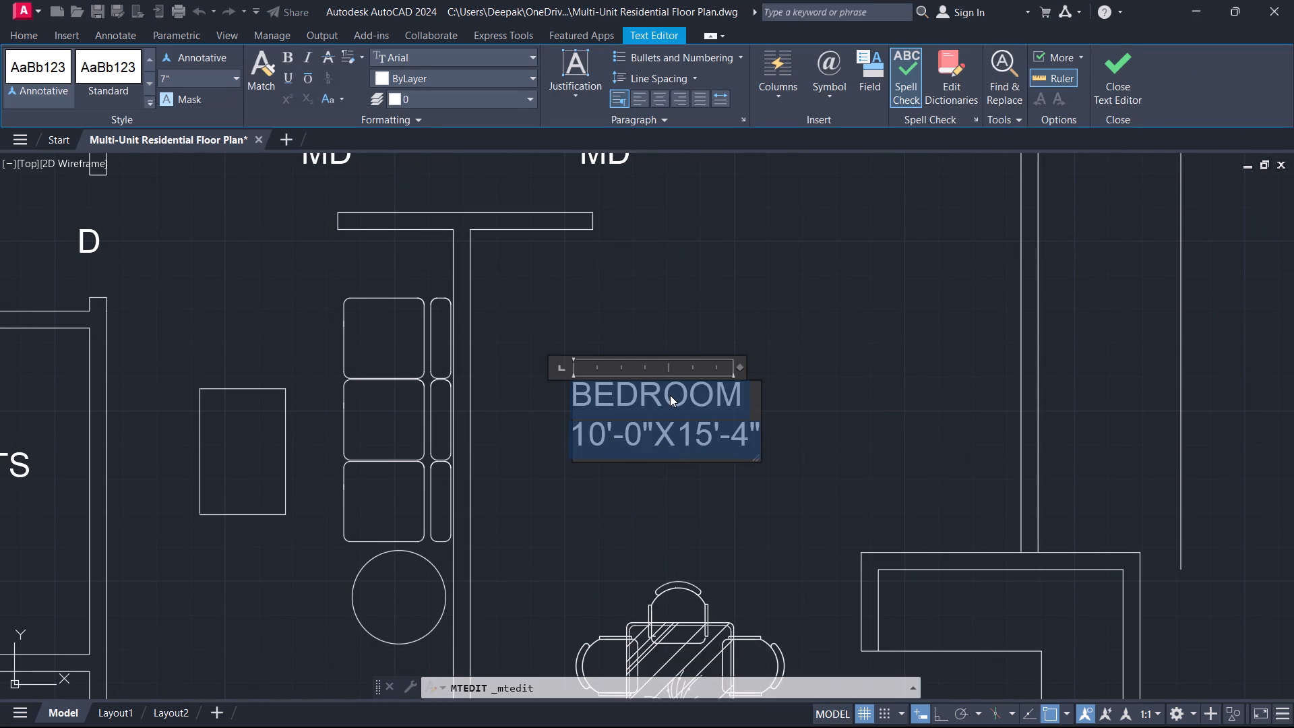
{"action": "type", "text": "DR"}
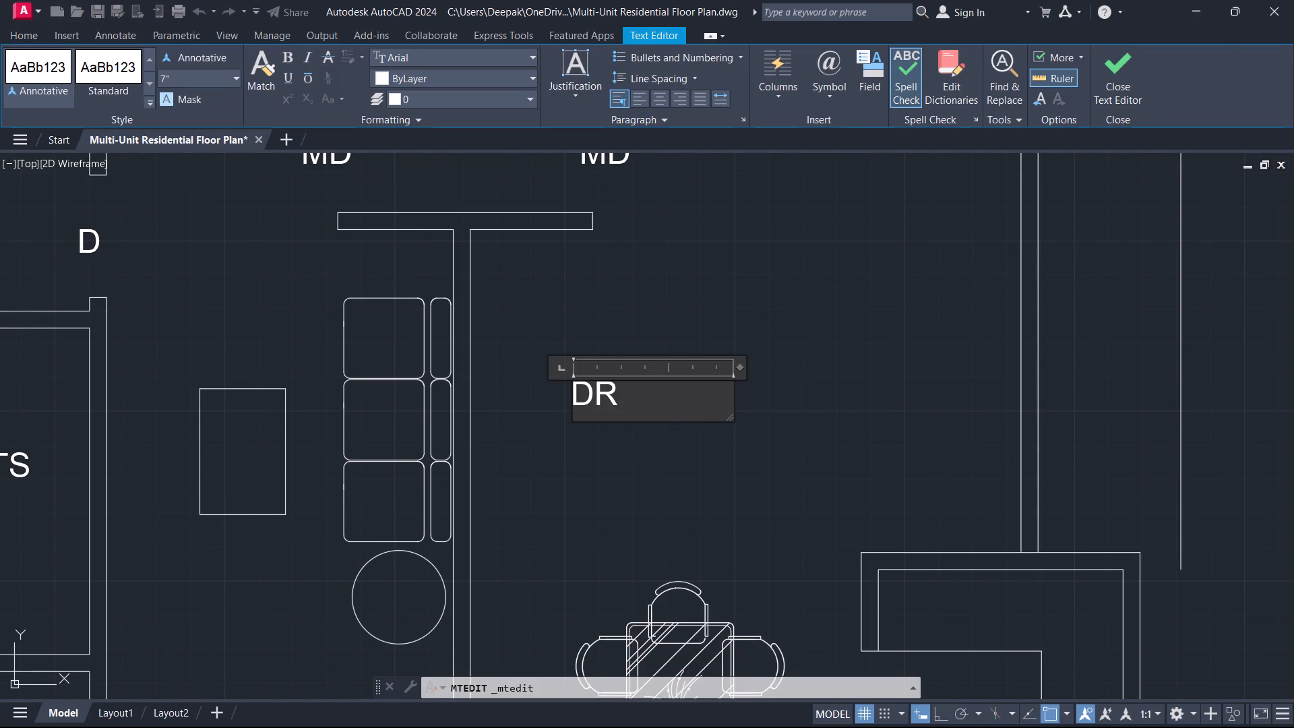
{"action": "key", "text": "f"}
{"action": "type", "text": "/DDI"}
{"action": "key", "text": "BackSpace"}
{"action": "key", "text": "BackSpace"}
{"action": "key", "text": "BackSpace"}
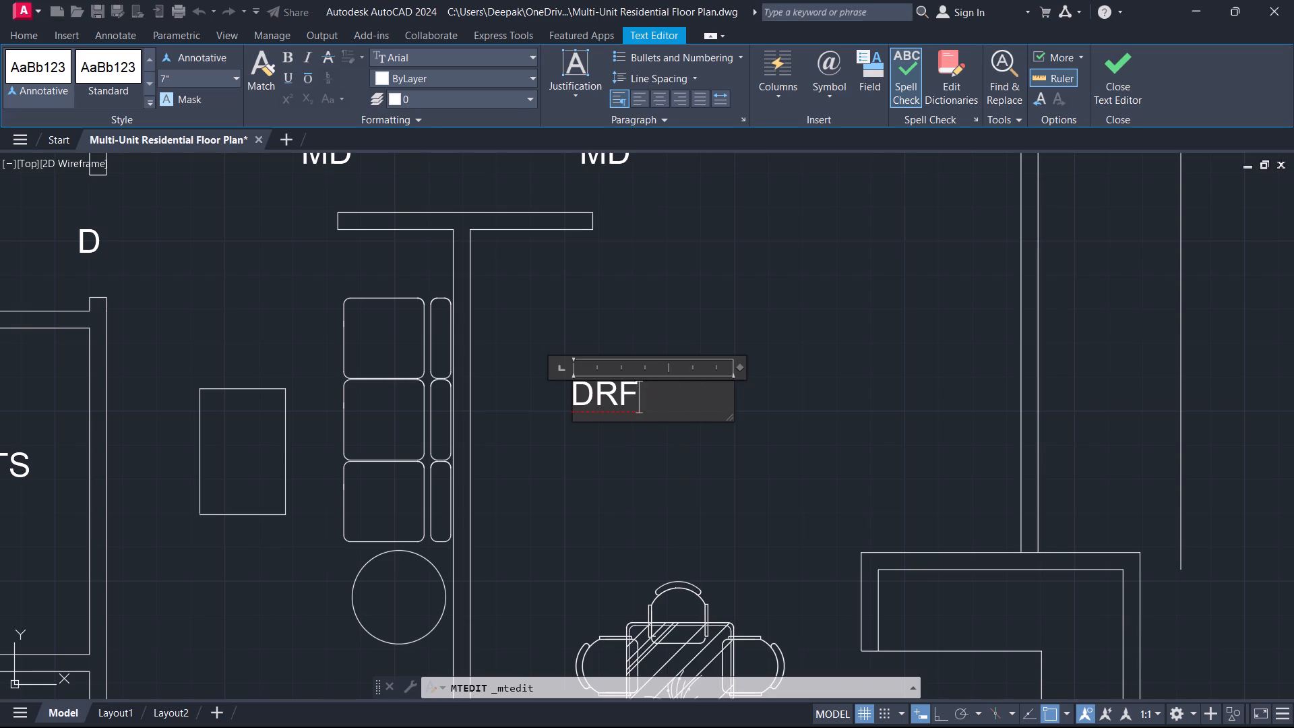
{"action": "key", "text": "BackSpace"}
{"action": "key", "text": "BackSpace"}
{"action": "key", "text": "g"}
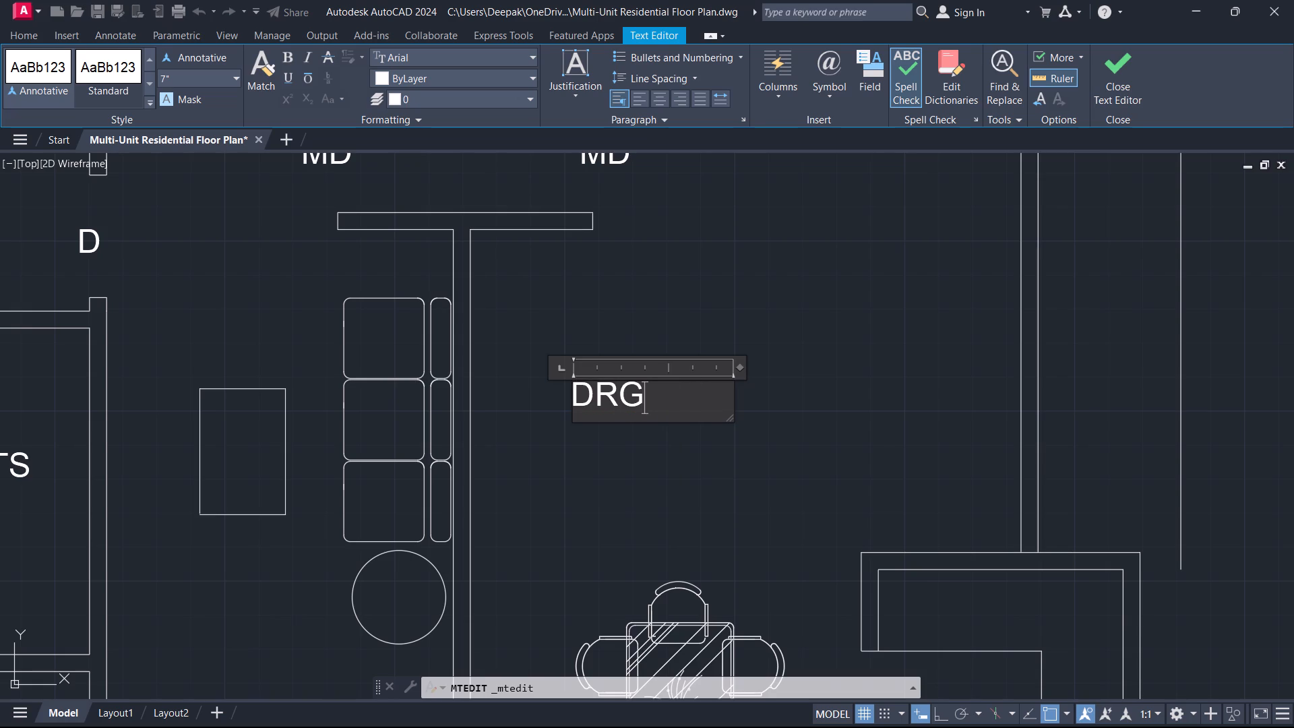
{"action": "type", "text": "/DINIG"}
{"action": "key", "text": "Return"}
{"action": "type", "text": "13'6"}
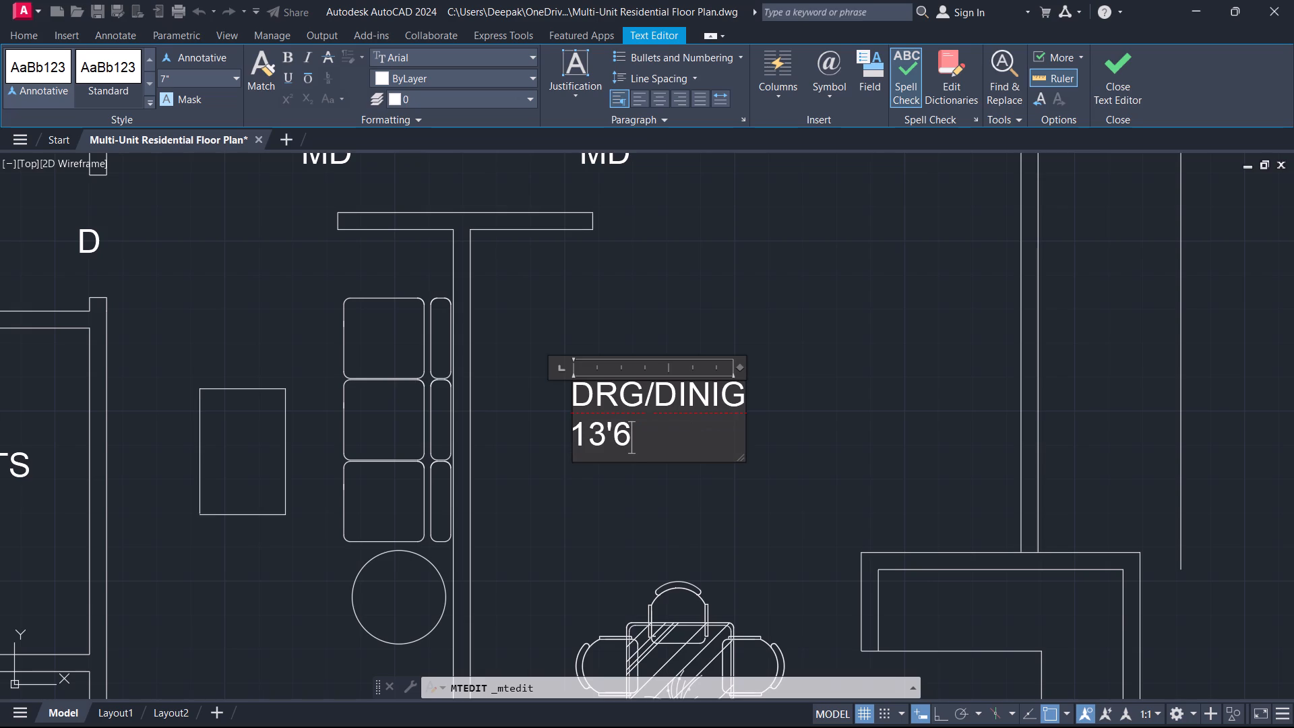
{"action": "type", "text": "\"X"}
{"action": "type", "text": "21'"}
{"action": "type", "text": "-0\""}
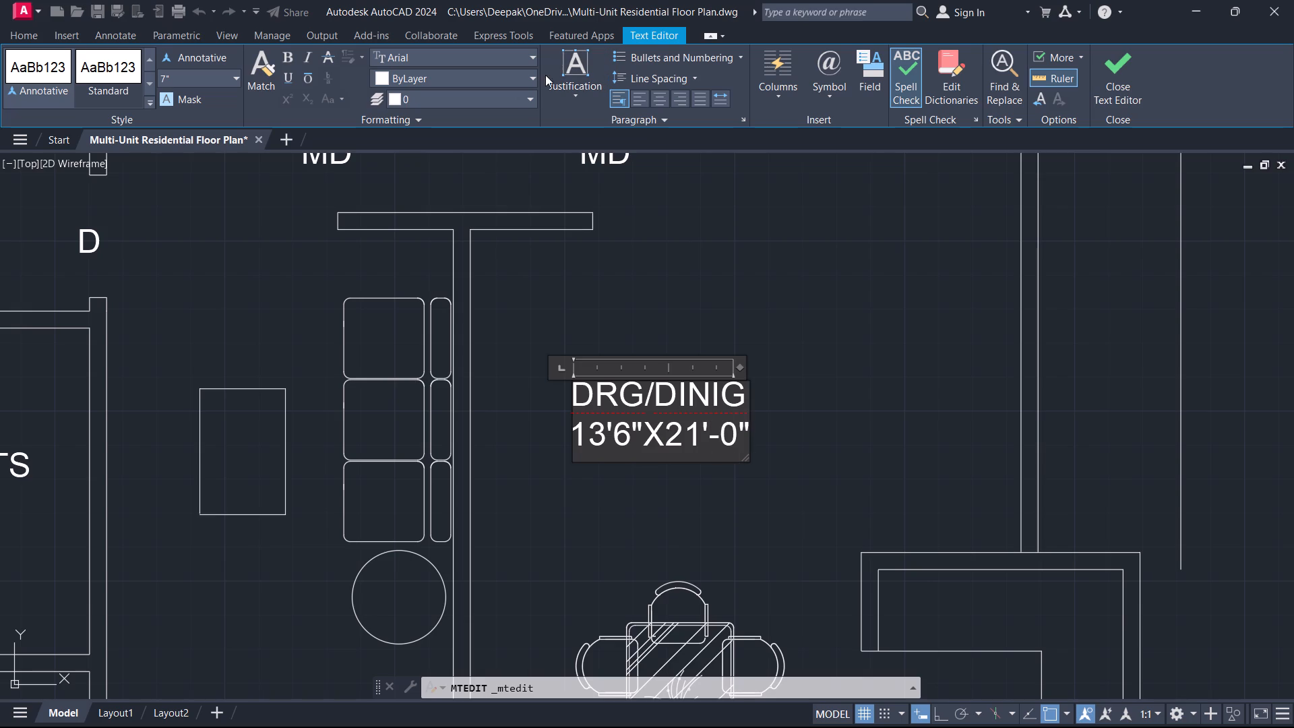
{"action": "left_click", "coordinate": [741, 390]}
{"action": "key", "text": "Left"}
{"action": "key", "text": "m"}
{"action": "key", "text": "BackSpace"}
{"action": "key", "text": "n"}
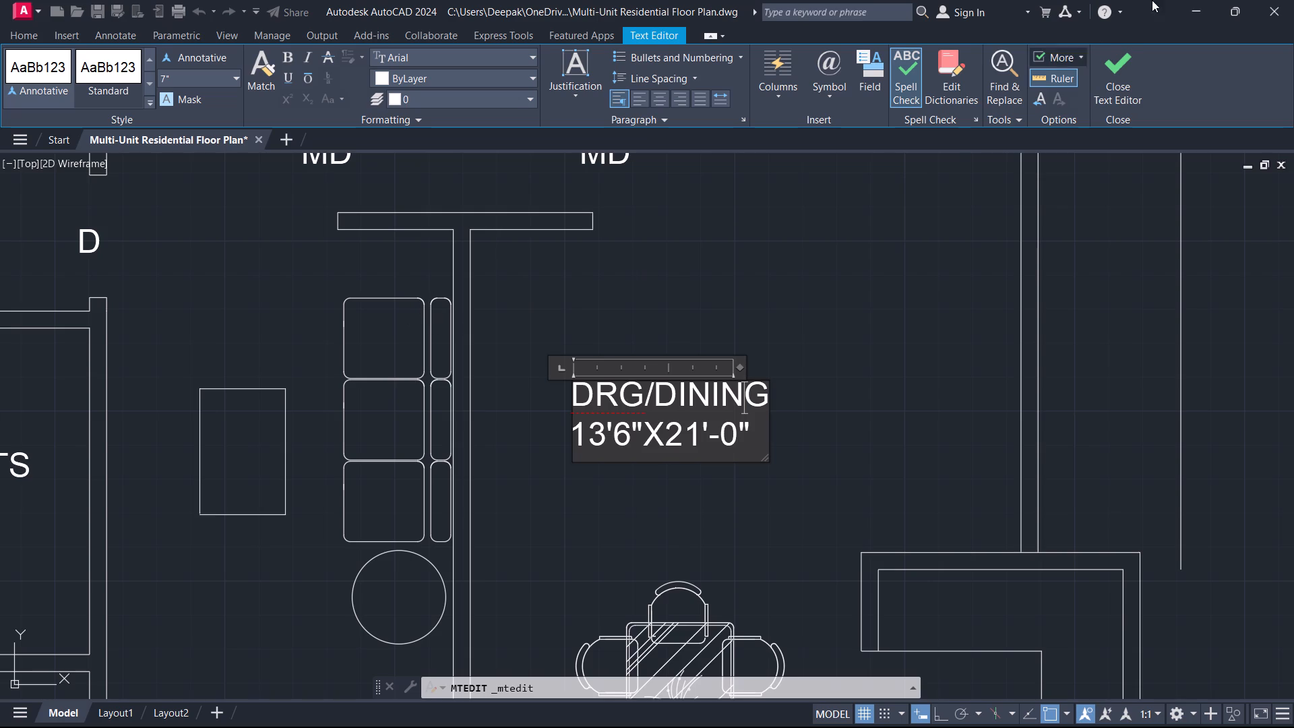
{"action": "left_click", "coordinate": [1126, 95]}
Mirror the spare L-shaped sofa set east of the plan across a horizontal line north of it, erasing the original.
{"action": "scroll", "coordinate": [739, 331], "scroll_direction": "down", "scroll_amount": 3}
{"action": "scroll", "coordinate": [729, 379], "scroll_direction": "up", "scroll_amount": 2}
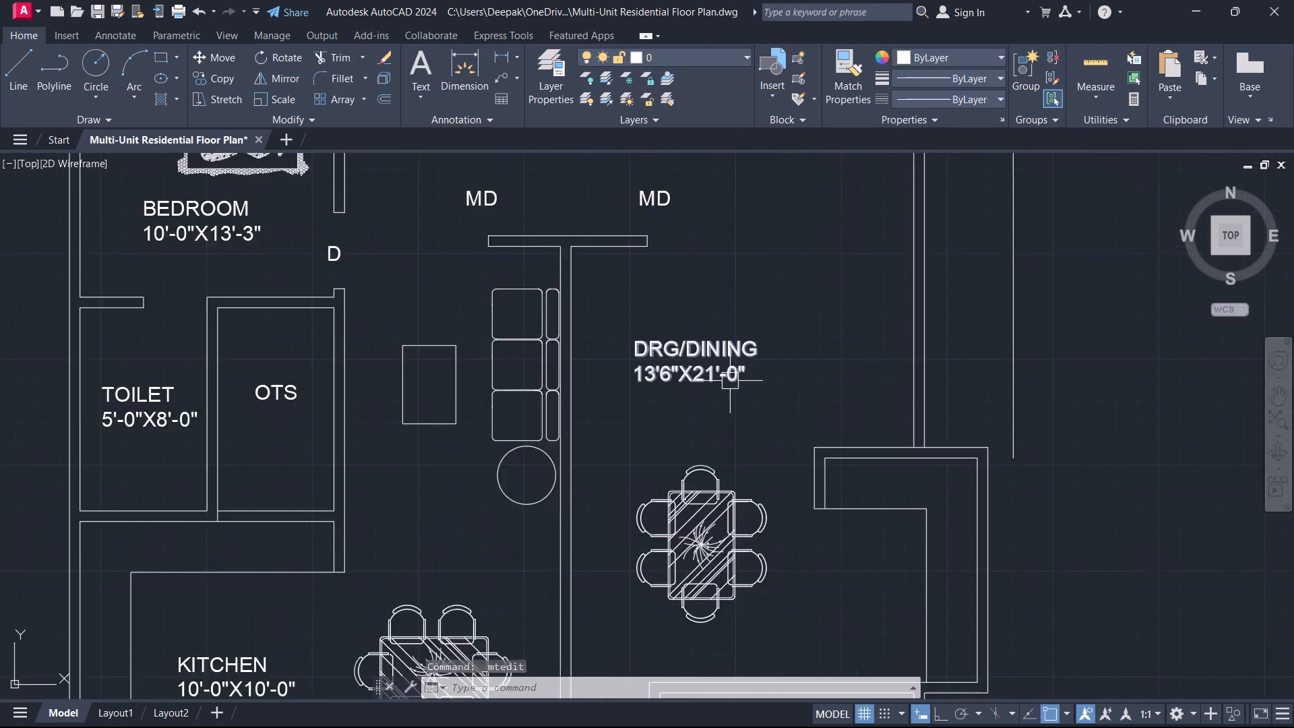
{"action": "scroll", "coordinate": [730, 381], "scroll_direction": "up", "scroll_amount": 1}
{"action": "scroll", "coordinate": [715, 417], "scroll_direction": "down", "scroll_amount": 2}
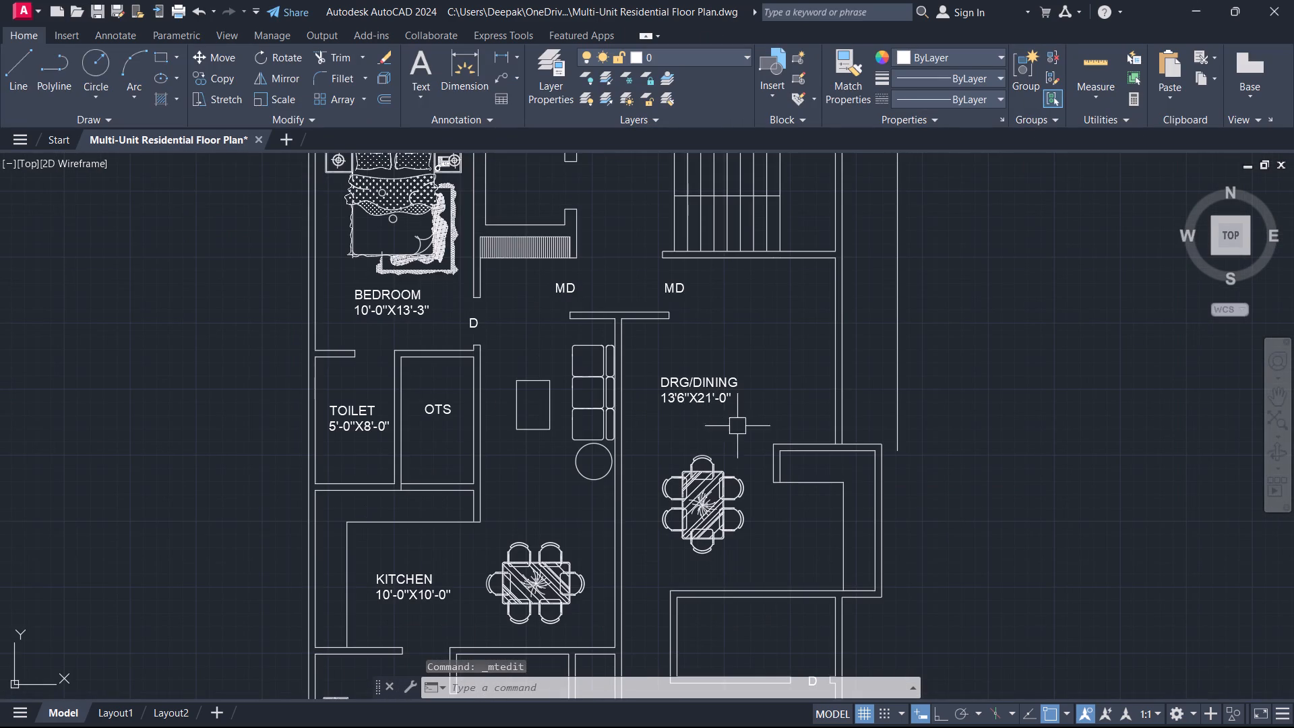
{"action": "scroll", "coordinate": [745, 434], "scroll_direction": "down", "scroll_amount": 3}
{"action": "scroll", "coordinate": [883, 359], "scroll_direction": "up", "scroll_amount": 2}
{"action": "left_click_drag", "start_coordinate": [951, 339], "coordinate": [944, 331]}
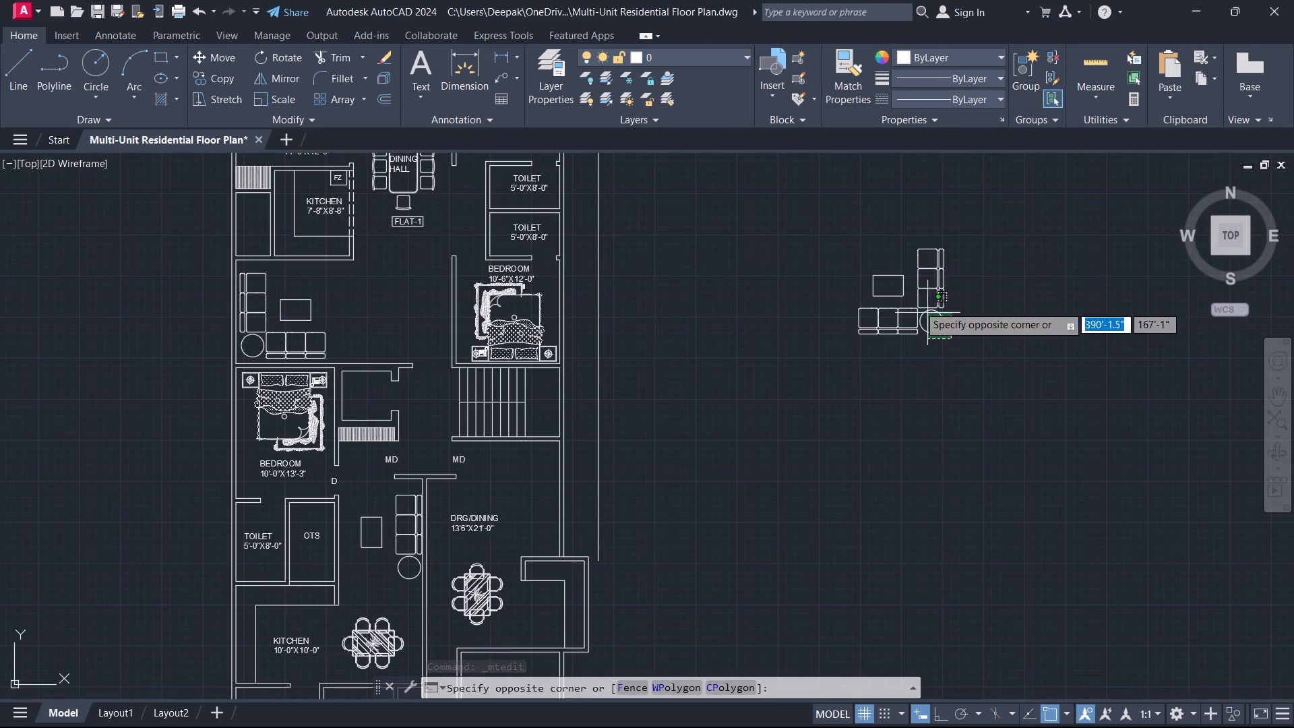
{"action": "left_click", "coordinate": [889, 272]}
{"action": "key", "text": "m"}
{"action": "type", "text": "I"}
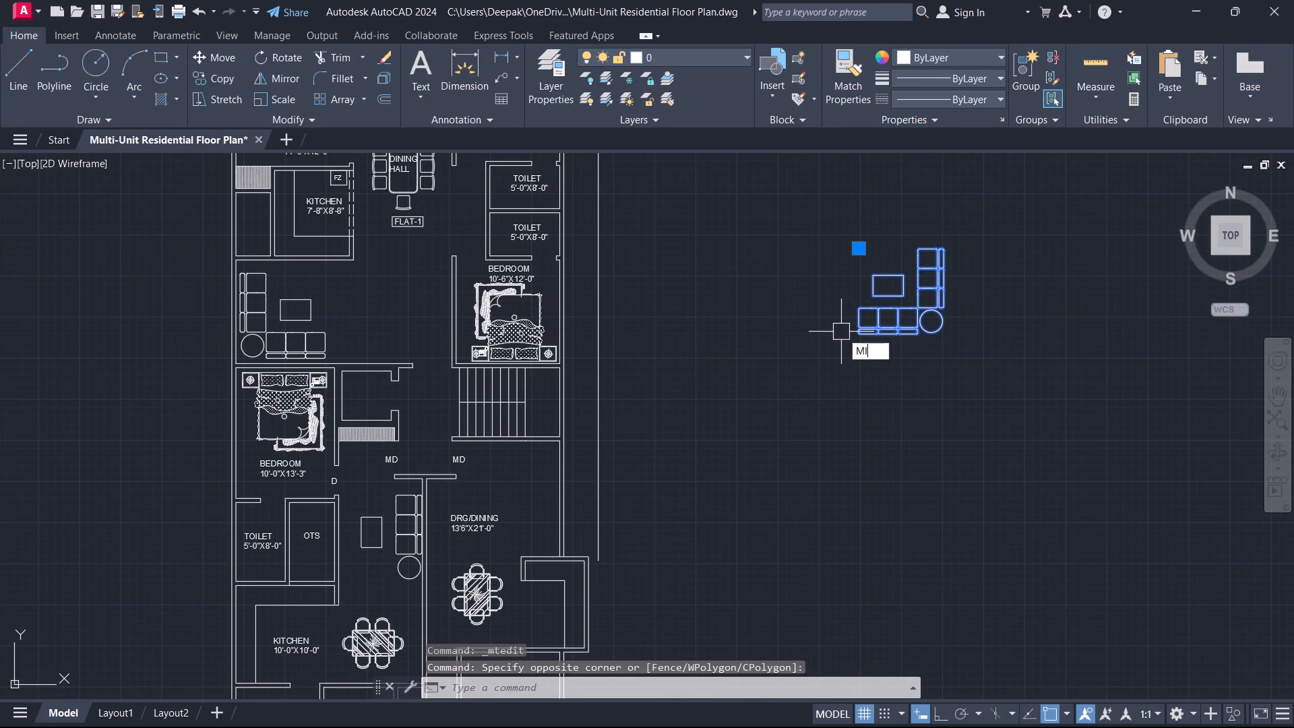
{"action": "key", "text": "space"}
{"action": "left_click", "coordinate": [850, 231]}
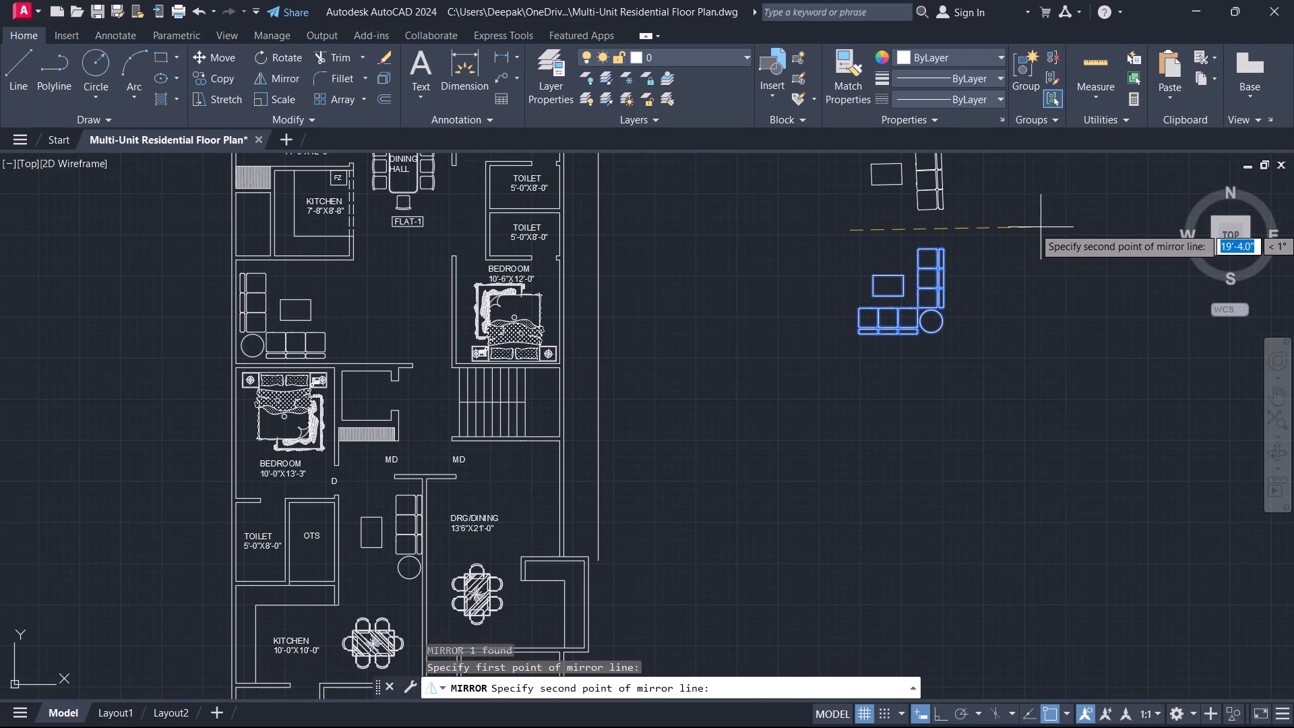
{"action": "key", "text": "F8"}
{"action": "left_click", "coordinate": [1018, 229]}
{"action": "left_click_drag", "start_coordinate": [1042, 273], "coordinate": [1018, 229]}
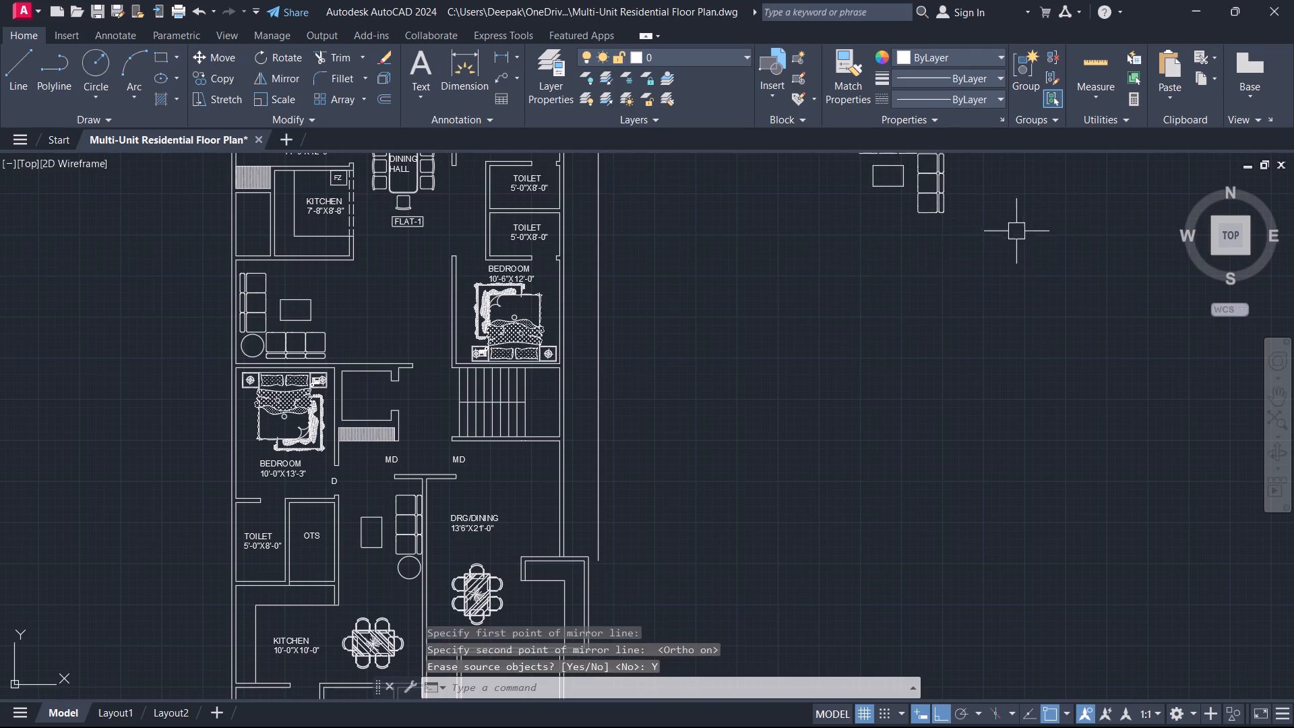
{"action": "key", "text": "Escape"}
Copy the mirrored sofa set into the northeast corner of the DRG/DINING hall, just below the staircase.
{"action": "scroll", "coordinate": [932, 249], "scroll_direction": "down", "scroll_amount": 1}
{"action": "middle_click_drag", "start_coordinate": [932, 249], "coordinate": [925, 358]}
{"action": "left_click_drag", "start_coordinate": [961, 365], "coordinate": [936, 329]}
{"action": "left_click", "coordinate": [862, 236]}
{"action": "type", "text": "CO"}
{"action": "key", "text": "space"}
{"action": "scroll", "coordinate": [911, 288], "scroll_direction": "up", "scroll_amount": 3}
{"action": "left_click", "coordinate": [961, 266]}
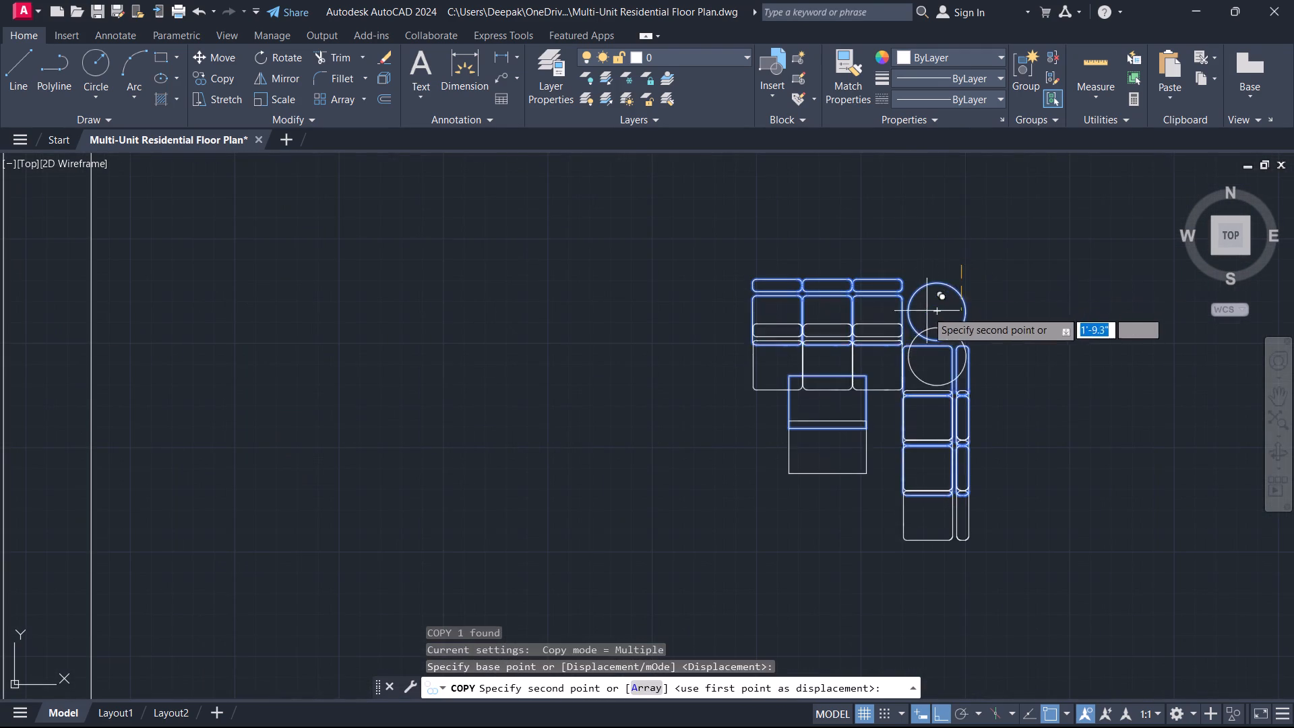
{"action": "scroll", "coordinate": [924, 315], "scroll_direction": "down", "scroll_amount": 2}
{"action": "middle_click_drag", "start_coordinate": [590, 586], "coordinate": [654, 375]}
{"action": "scroll", "coordinate": [647, 390], "scroll_direction": "up", "scroll_amount": 2}
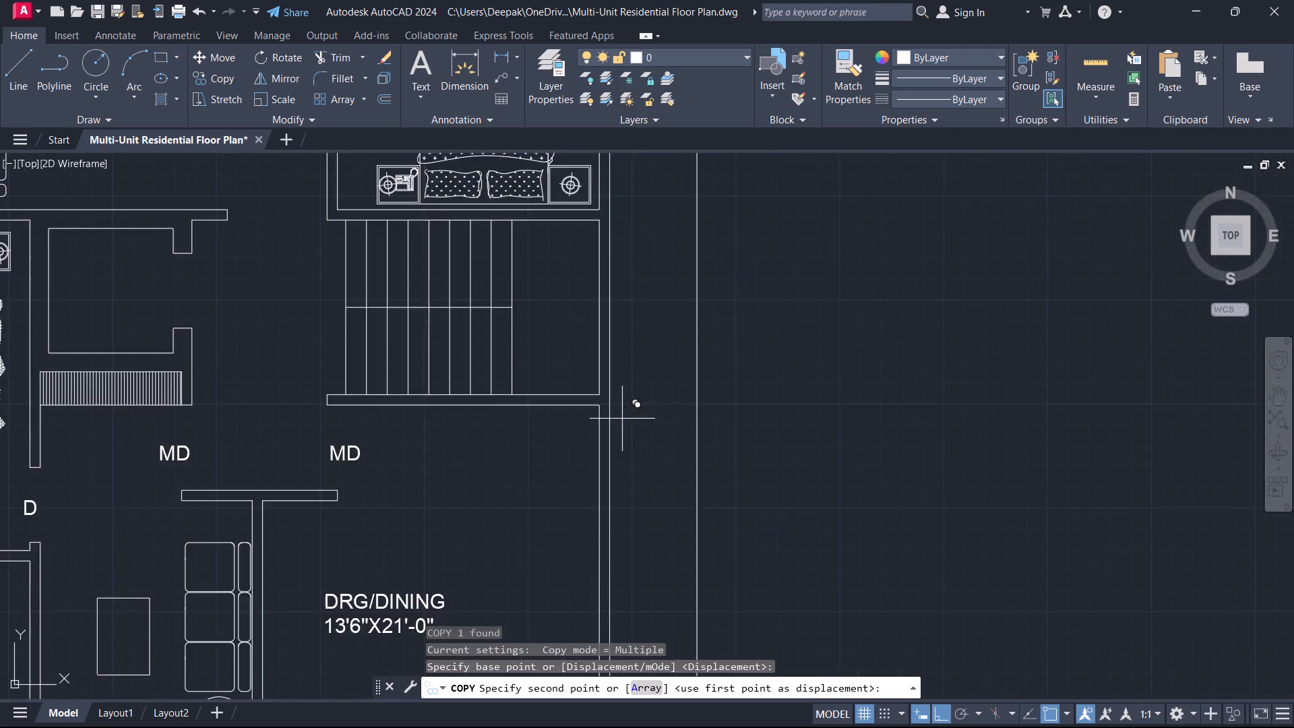
{"action": "scroll", "coordinate": [620, 420], "scroll_direction": "up", "scroll_amount": 1}
{"action": "left_click", "coordinate": [582, 401]}
{"action": "key", "text": "Escape"}
Scale down the copied sofa set about the hall's inner northeast corner.
{"action": "middle_click_drag", "start_coordinate": [550, 456], "coordinate": [675, 344]}
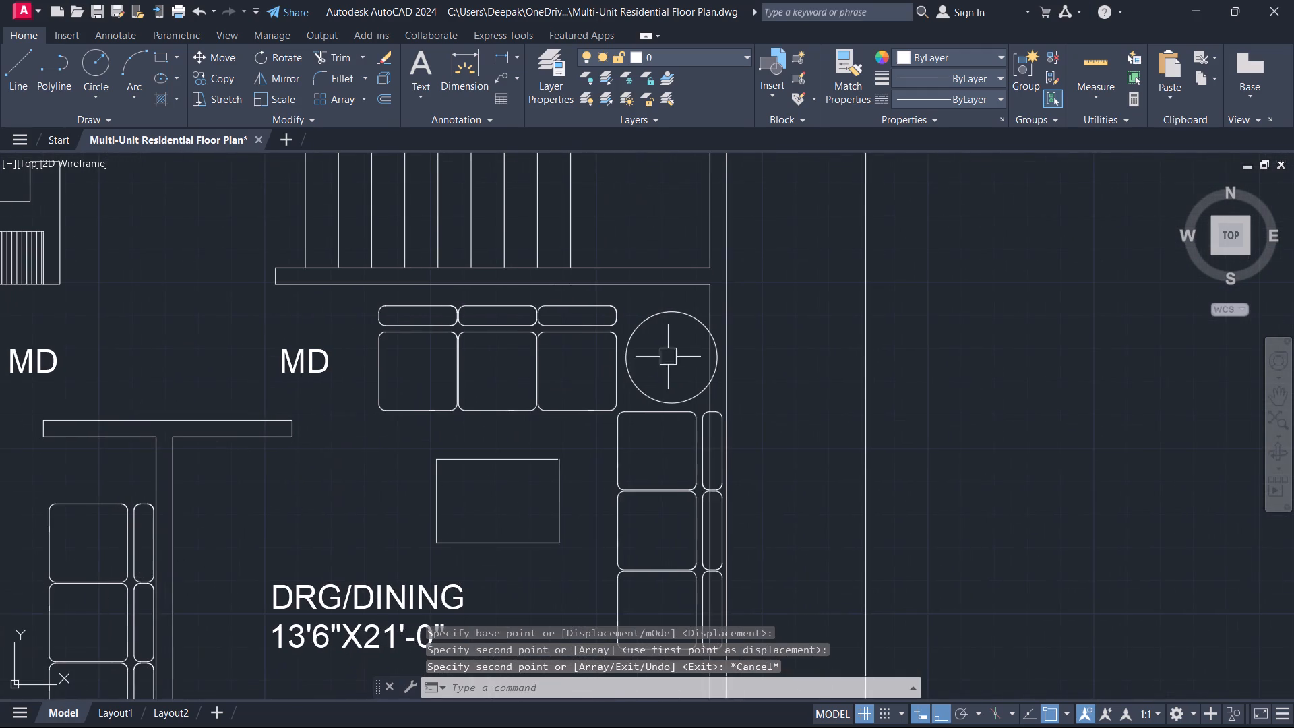
{"action": "left_click", "coordinate": [666, 357]}
{"action": "left_click", "coordinate": [561, 355]}
{"action": "type", "text": "SC"}
{"action": "key", "text": "space"}
{"action": "scroll", "coordinate": [692, 303], "scroll_direction": "up", "scroll_amount": 2}
{"action": "left_click", "coordinate": [731, 262]}
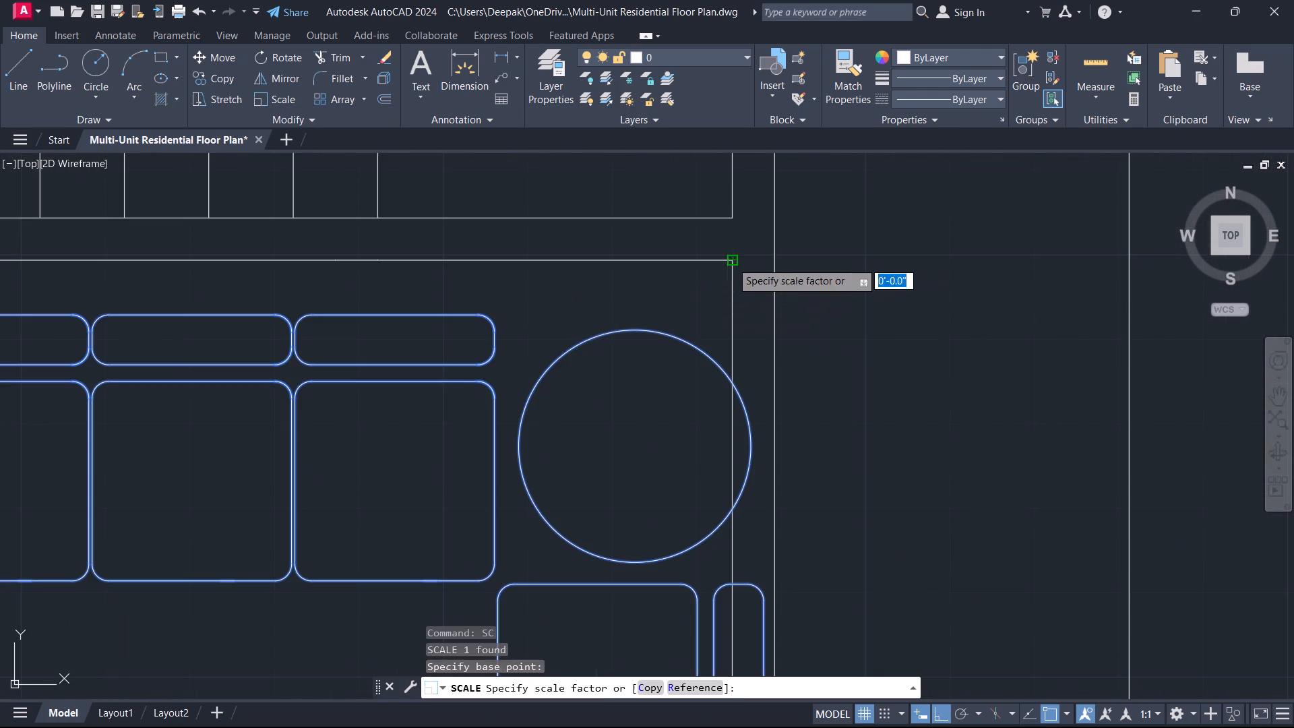
{"action": "scroll", "coordinate": [617, 373], "scroll_direction": "down", "scroll_amount": 3}
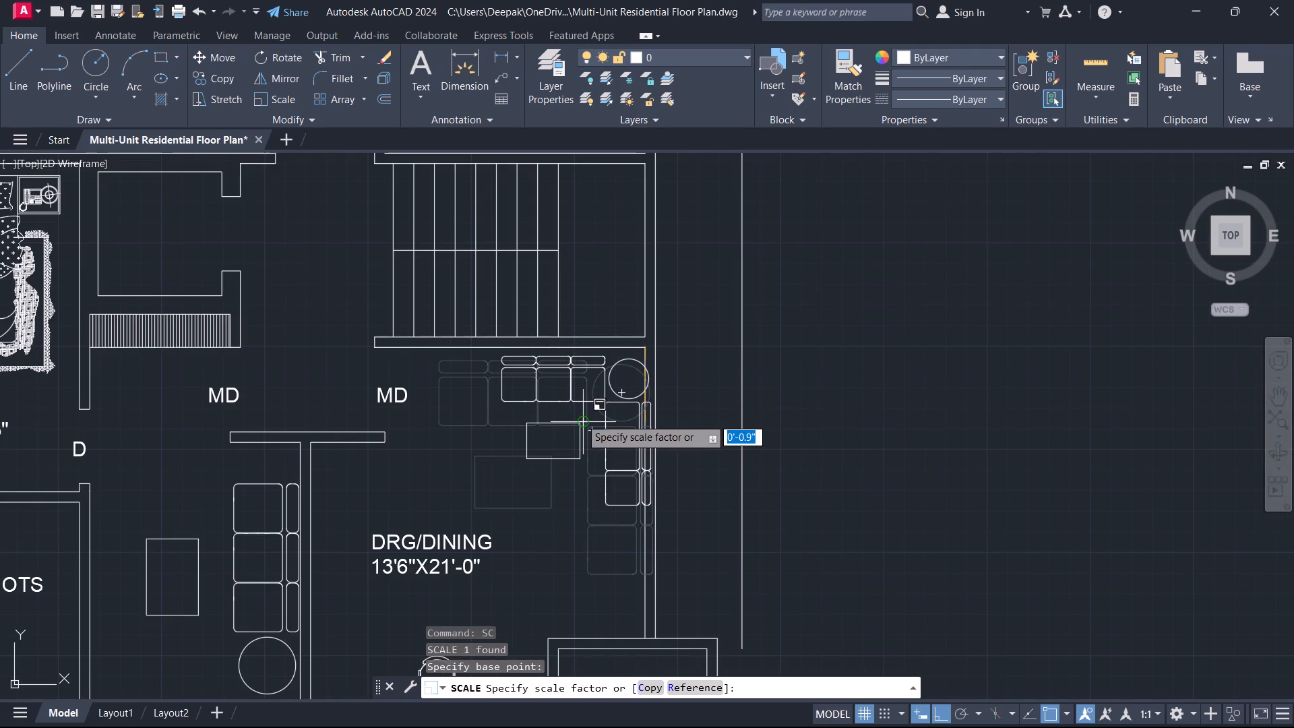
{"action": "left_click", "coordinate": [581, 419]}
{"action": "key", "text": "Escape"}
Scale the copied sofa set down further about the DRG/DINING hall's inner northeast corner.
{"action": "left_click", "coordinate": [587, 408]}
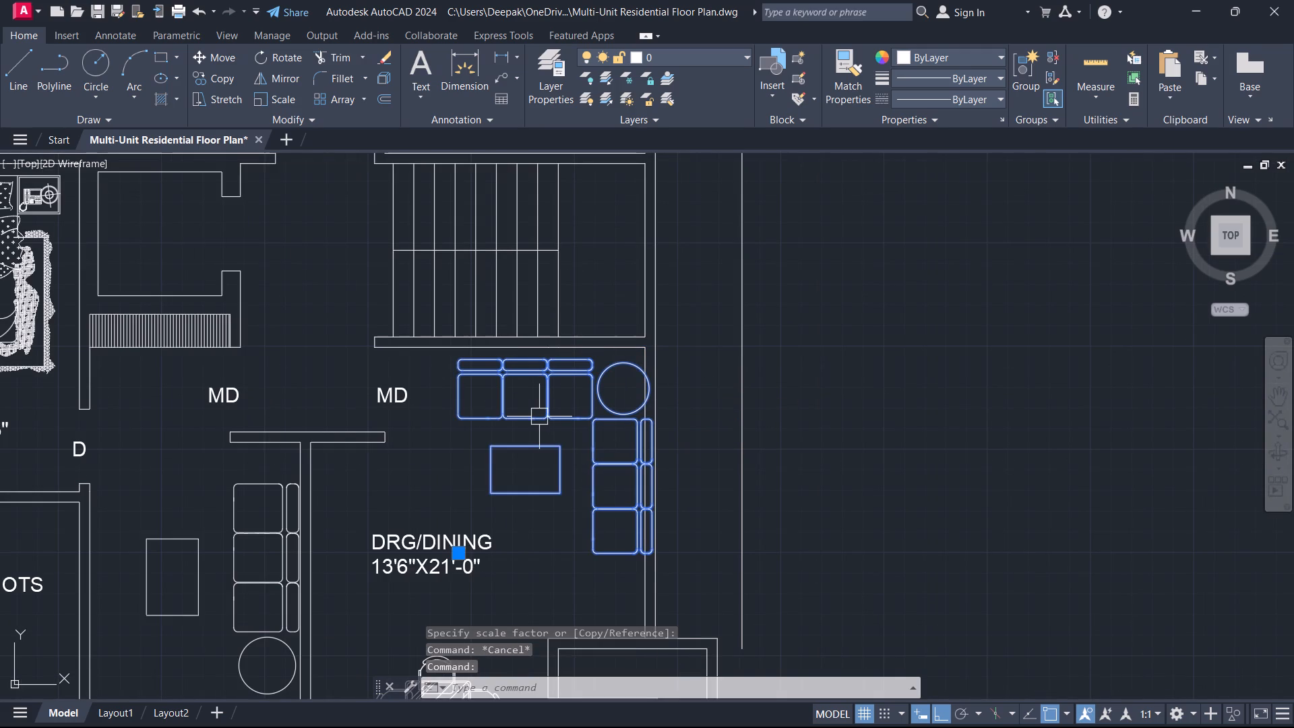
{"action": "key", "text": "s"}
{"action": "key", "text": "c"}
{"action": "key", "text": "space"}
{"action": "left_click", "coordinate": [648, 346]}
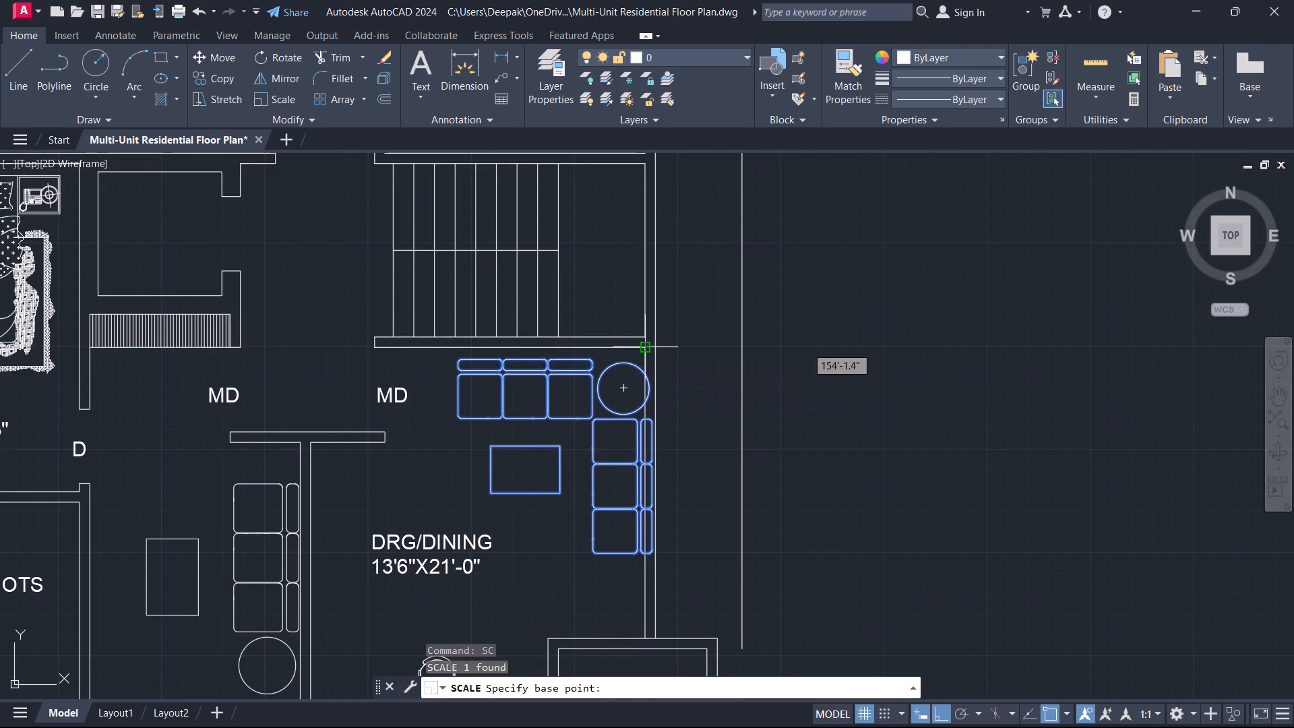
{"action": "key", "text": "F3"}
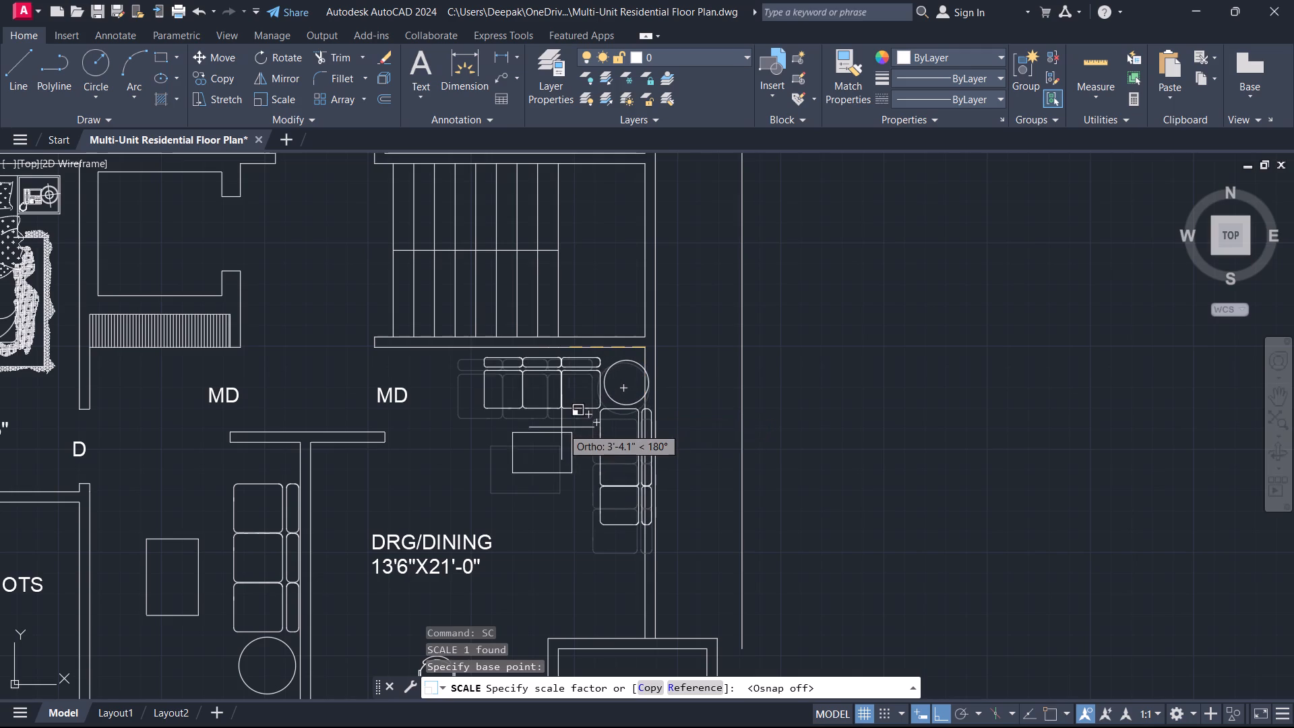
{"action": "left_click", "coordinate": [563, 427]}
{"action": "key", "text": "Escape"}
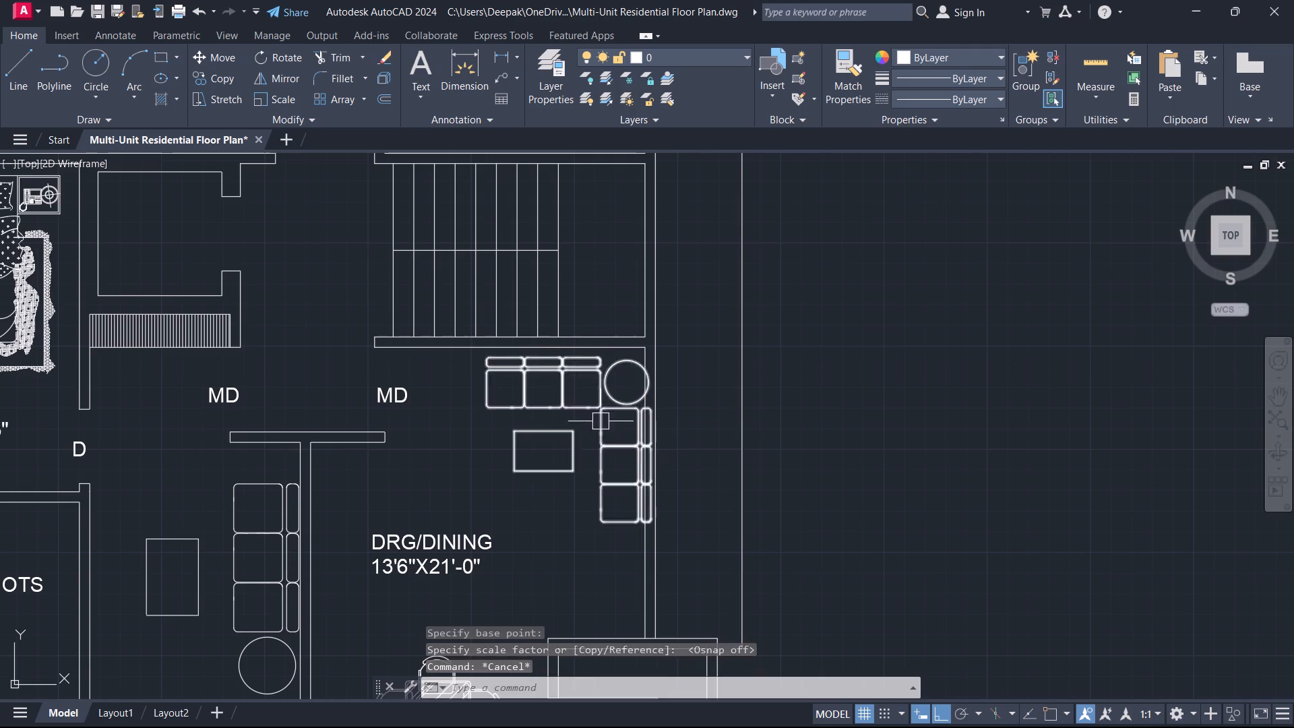
Move the scaled sofa set about 9" west, clear of the hall's east wall.
{"action": "left_click", "coordinate": [600, 421]}
{"action": "type", "text": "M"}
{"action": "key", "text": "space"}
{"action": "left_click", "coordinate": [572, 427]}
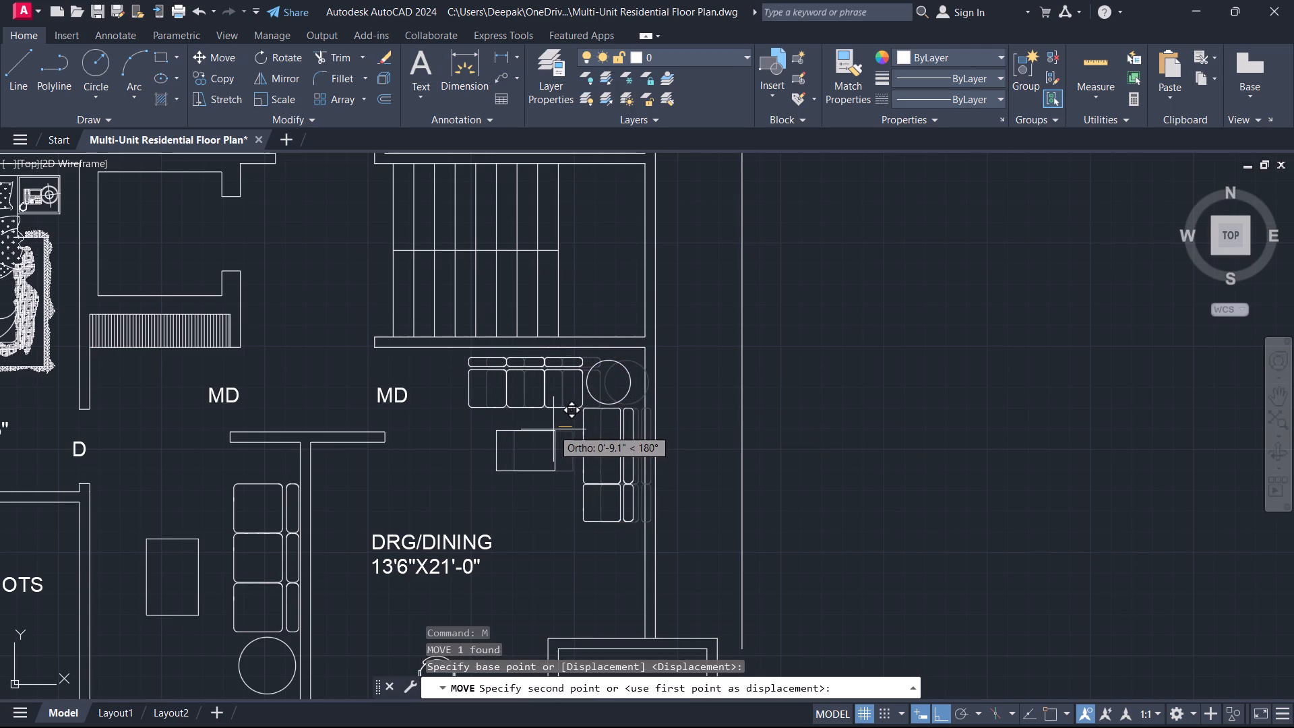
{"action": "left_click", "coordinate": [553, 429]}
{"action": "key", "text": "Escape"}
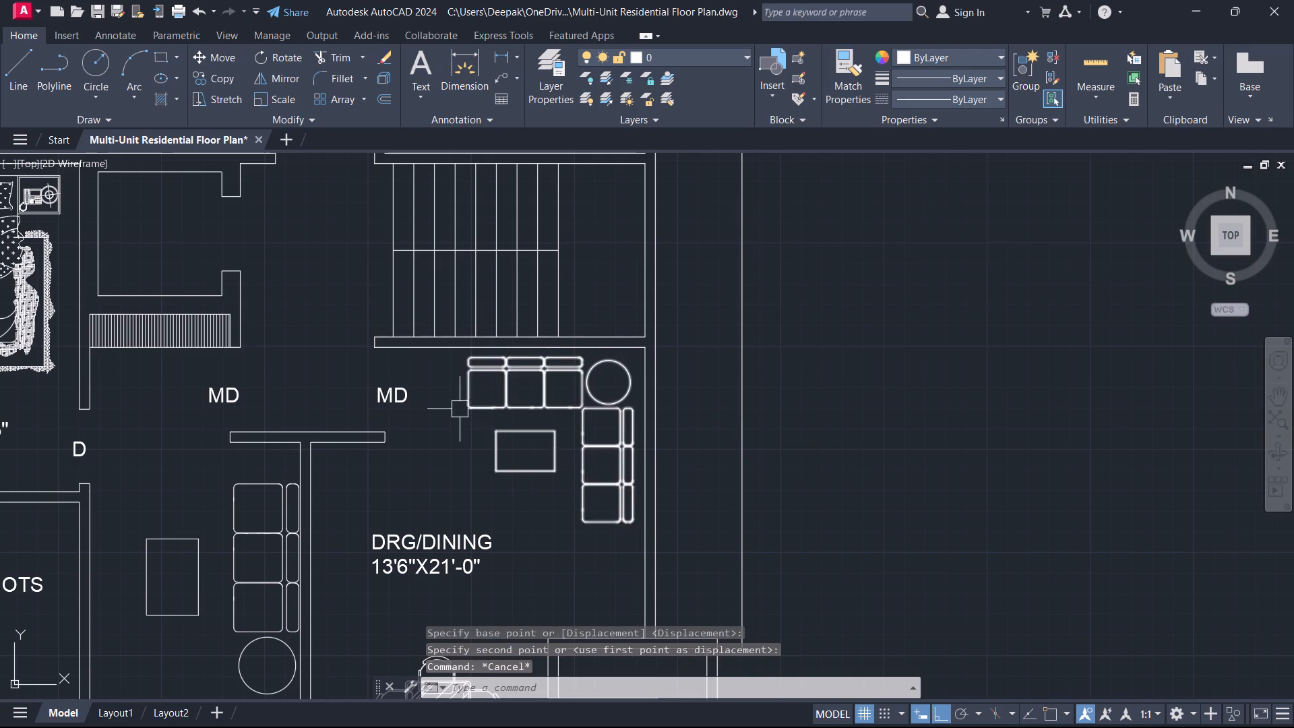
Copy the western flat's KITCHEN label into the eastern flat's kitchen, southeast of the dining table.
{"action": "scroll", "coordinate": [501, 399], "scroll_direction": "down", "scroll_amount": 3}
{"action": "scroll", "coordinate": [526, 468], "scroll_direction": "up", "scroll_amount": 1}
{"action": "middle_click_drag", "start_coordinate": [528, 468], "coordinate": [665, 297]}
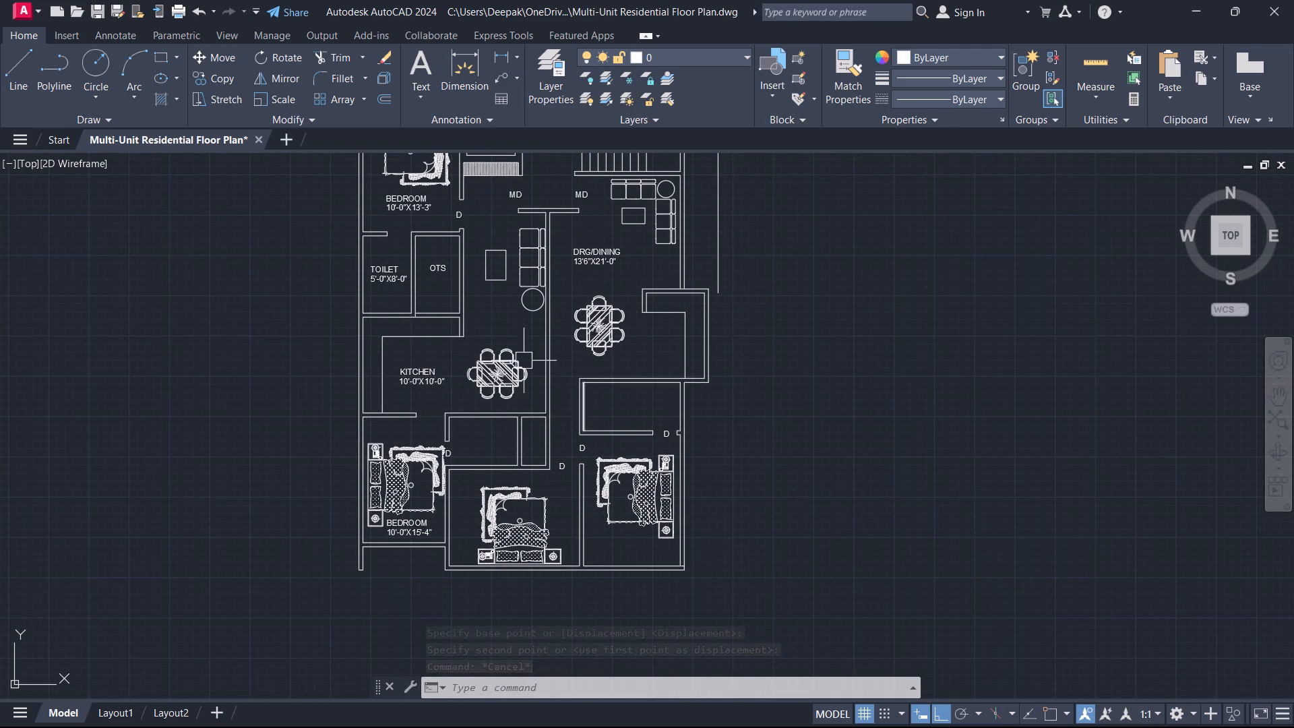
{"action": "scroll", "coordinate": [379, 378], "scroll_direction": "up", "scroll_amount": 1}
{"action": "left_click", "coordinate": [462, 371]}
{"action": "key", "text": "c"}
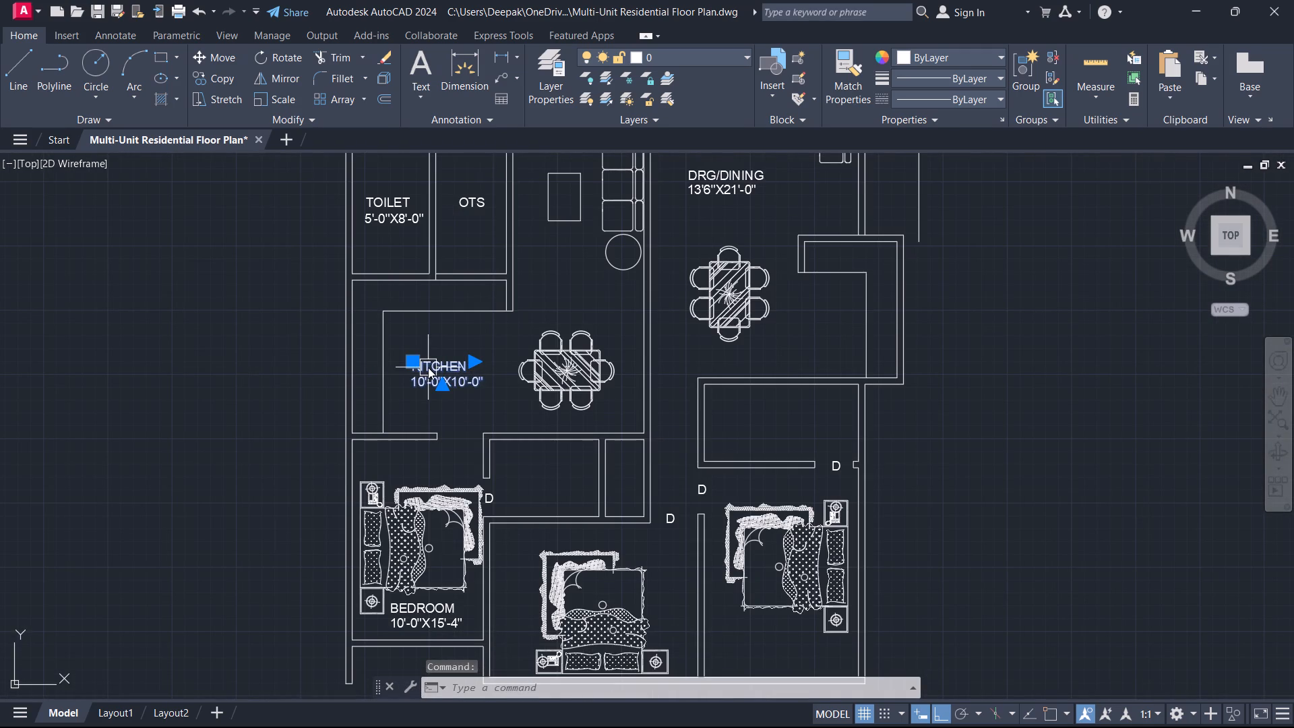
{"action": "key", "text": "o"}
{"action": "key", "text": "space"}
{"action": "left_click", "coordinate": [430, 371]}
{"action": "scroll", "coordinate": [824, 332], "scroll_direction": "up", "scroll_amount": 2}
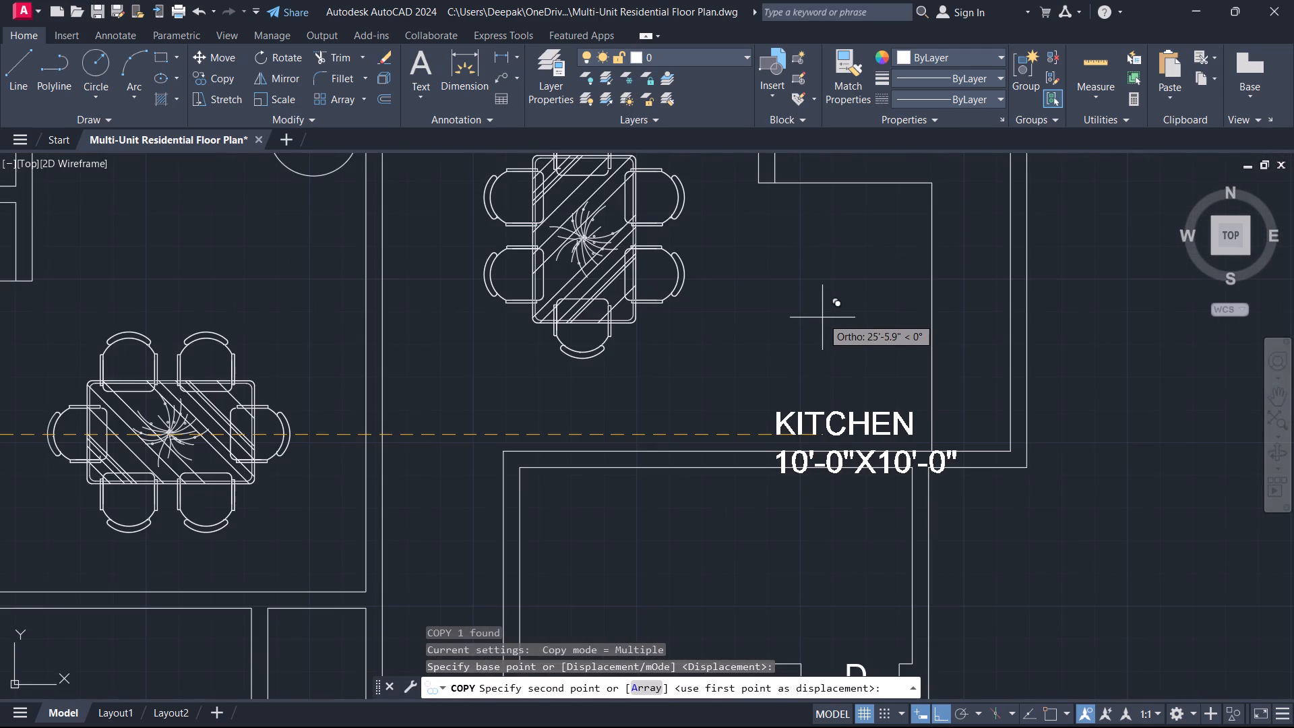
{"action": "key", "text": "F8"}
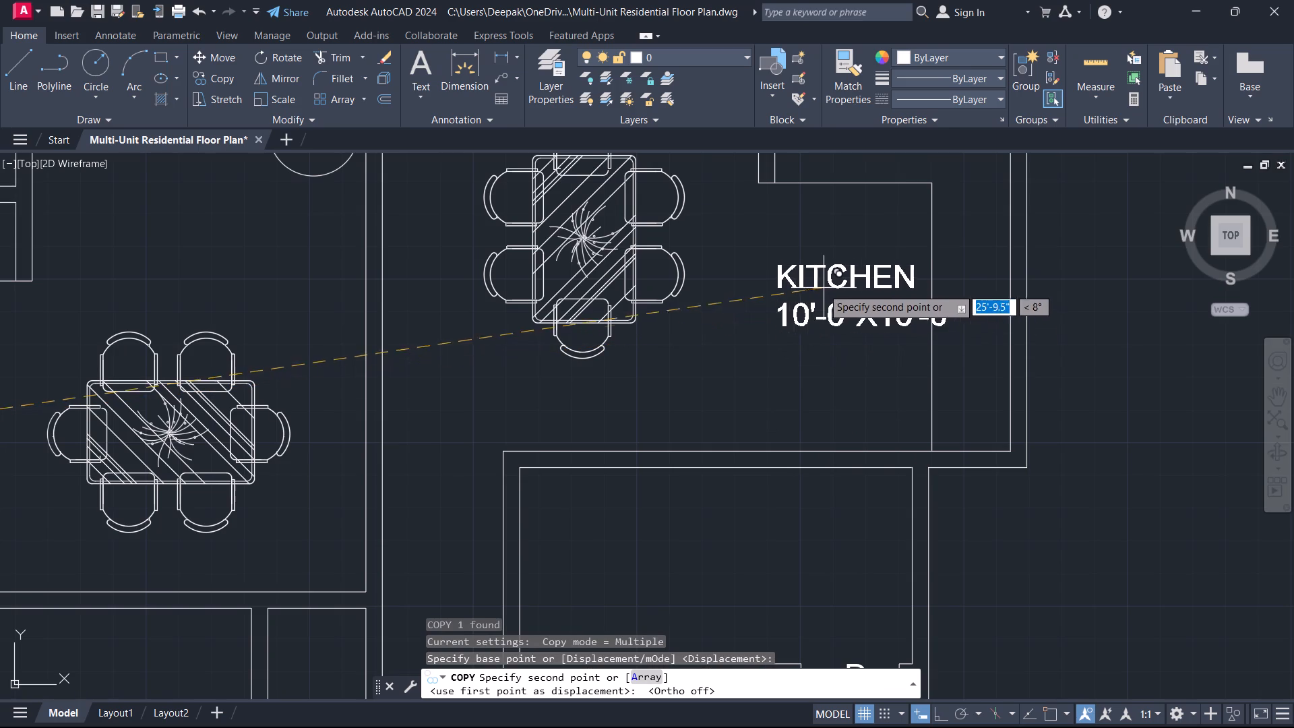
{"action": "left_click", "coordinate": [803, 305]}
{"action": "key", "text": "Escape"}
Change the copied KITCHEN label's dimensions to 6'-0"X9'-0".
{"action": "double_click", "coordinate": [805, 322]}
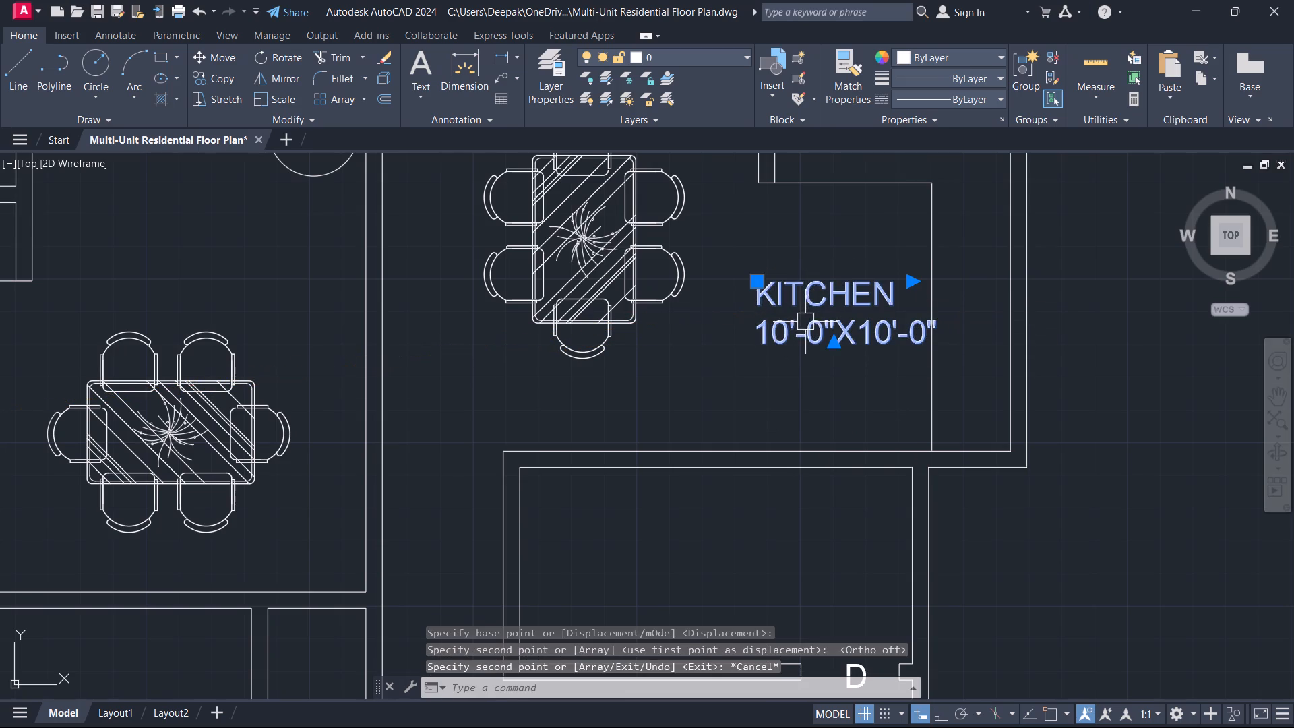
{"action": "left_click", "coordinate": [780, 342]}
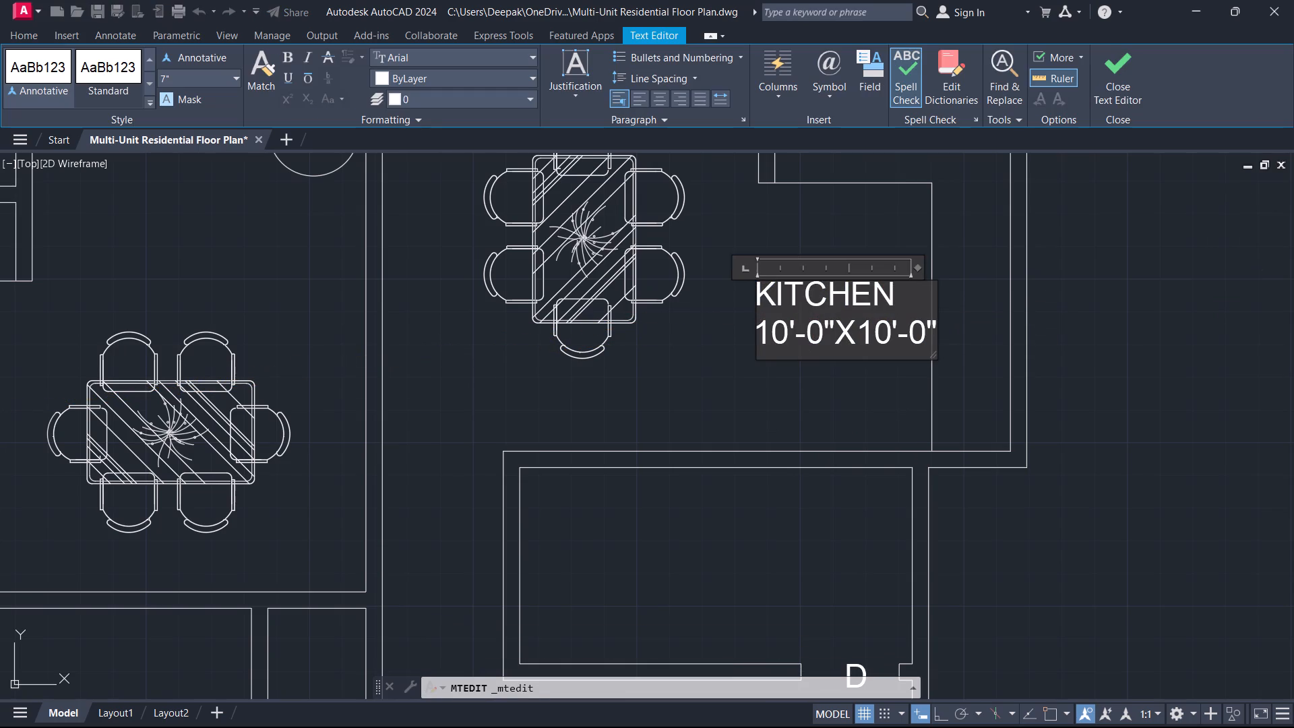
{"action": "left_click", "coordinate": [787, 344]}
{"action": "key", "text": "BackSpace"}
{"action": "key", "text": "BackSpace"}
{"action": "key", "text": "6"}
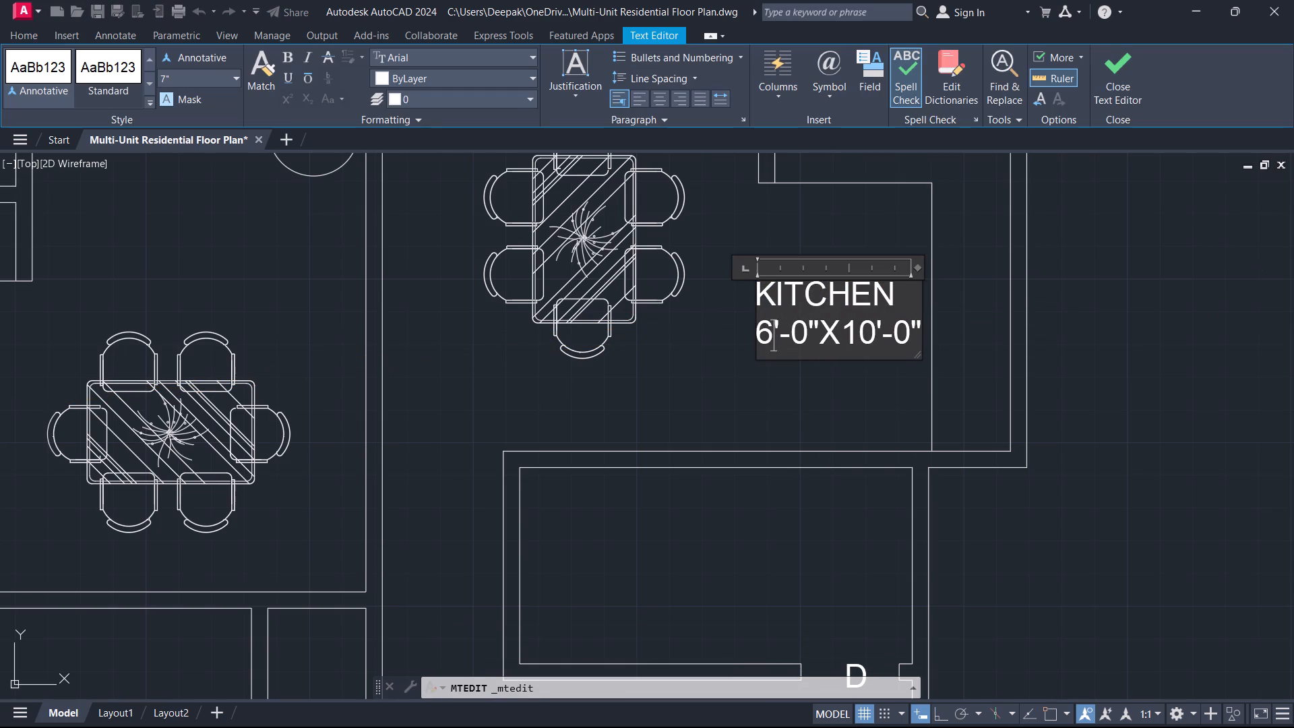
{"action": "key", "text": "Right"}
{"action": "key", "text": "Right"}
{"action": "key", "text": "Right"}
{"action": "key", "text": "Right"}
{"action": "key", "text": "Right"}
{"action": "key", "text": "Right"}
{"action": "key", "text": "Right"}
{"action": "key", "text": "BackSpace"}
{"action": "key", "text": "BackSpace"}
{"action": "key", "text": "9"}
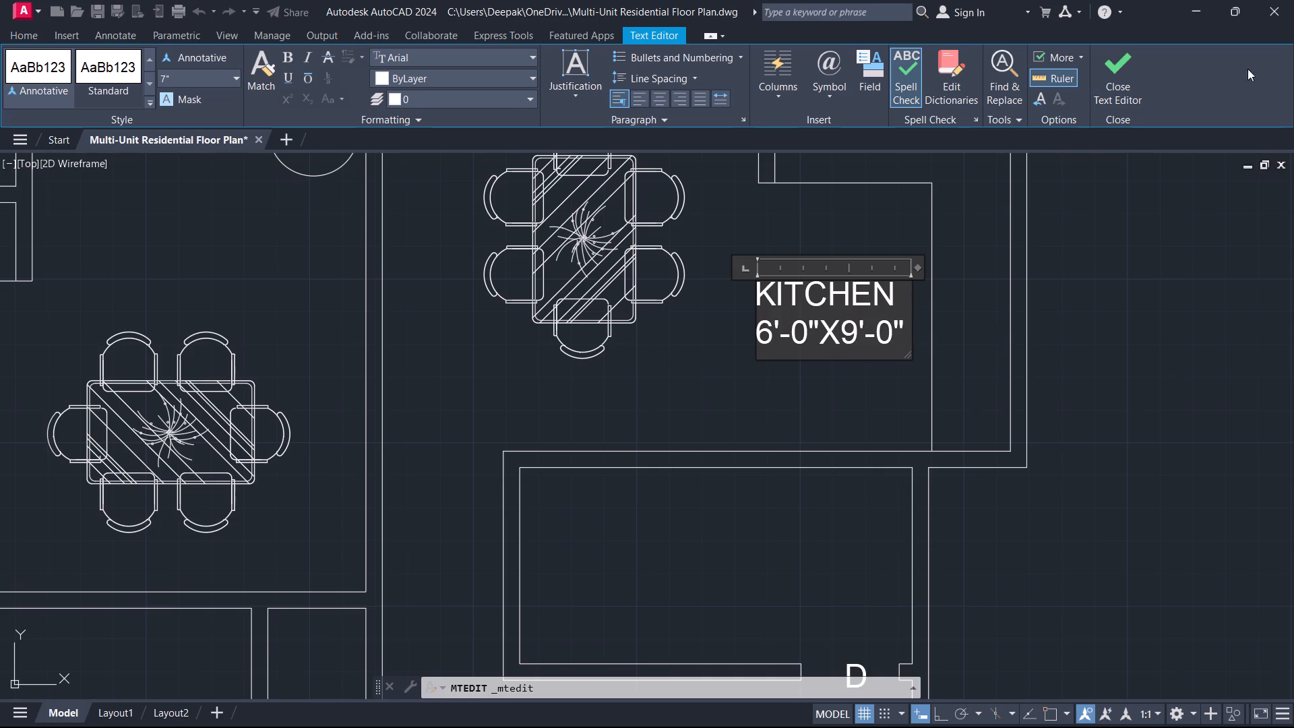
{"action": "left_click", "coordinate": [1123, 59]}
Copy the northern TOILET 5'-0"X8'-0" label beside FLAT-1 into the small room south of the eastern flat's kitchen.
{"action": "scroll", "coordinate": [876, 342], "scroll_direction": "down", "scroll_amount": 3}
{"action": "middle_click_drag", "start_coordinate": [865, 365], "coordinate": [888, 278]}
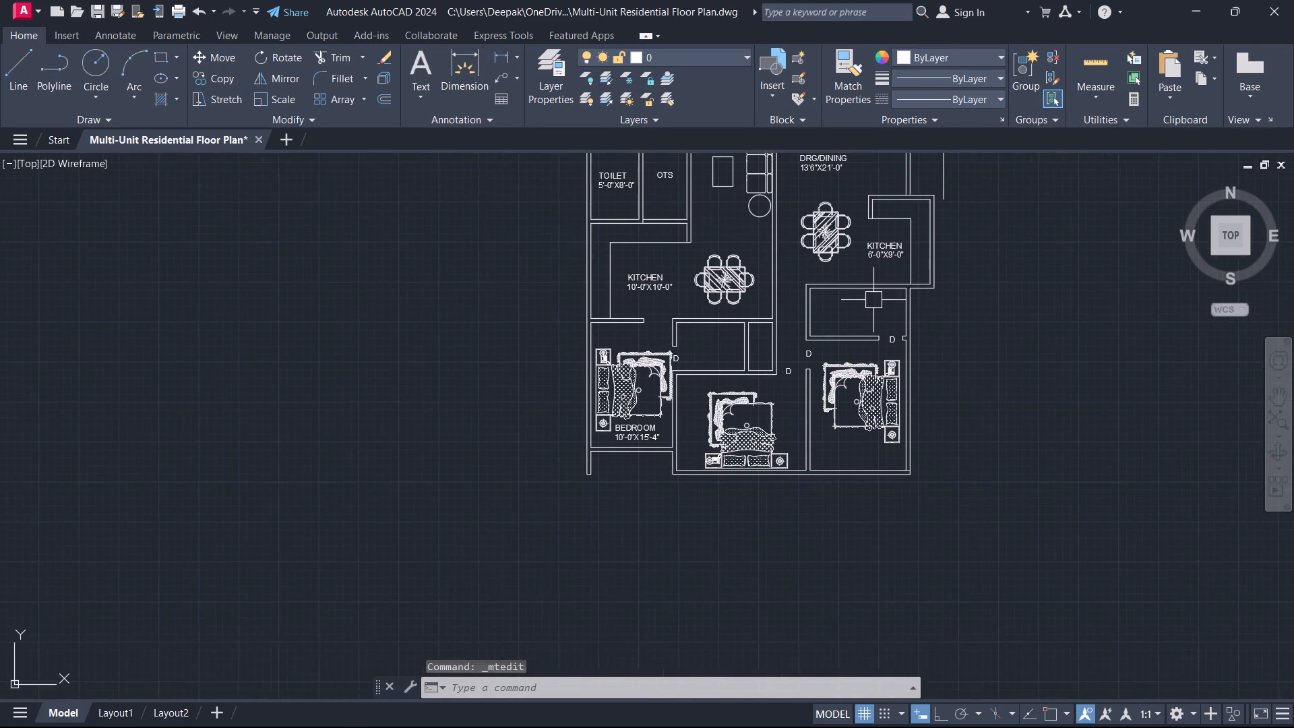
{"action": "scroll", "coordinate": [867, 305], "scroll_direction": "up", "scroll_amount": 1}
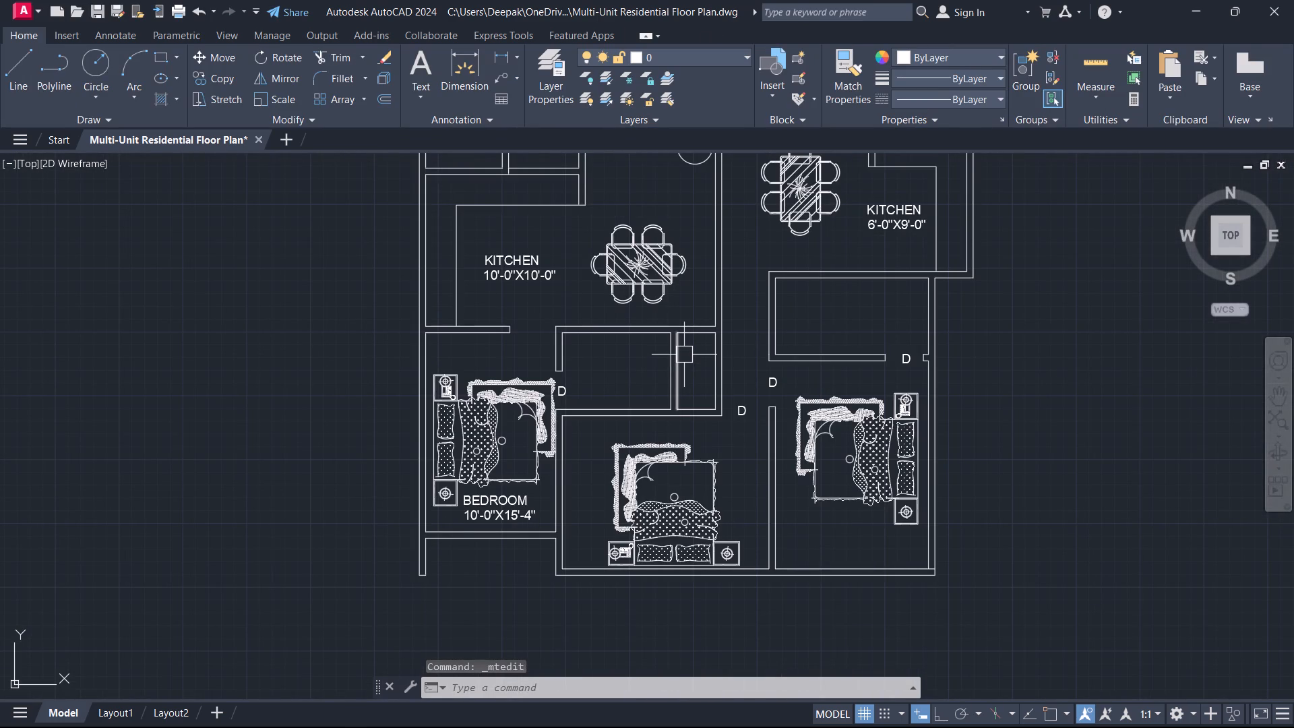
{"action": "scroll", "coordinate": [756, 282], "scroll_direction": "up", "scroll_amount": 1}
{"action": "scroll", "coordinate": [756, 282], "scroll_direction": "down", "scroll_amount": 1}
{"action": "middle_click_drag", "start_coordinate": [737, 293], "coordinate": [737, 295]}
{"action": "scroll", "coordinate": [737, 294], "scroll_direction": "down", "scroll_amount": 1}
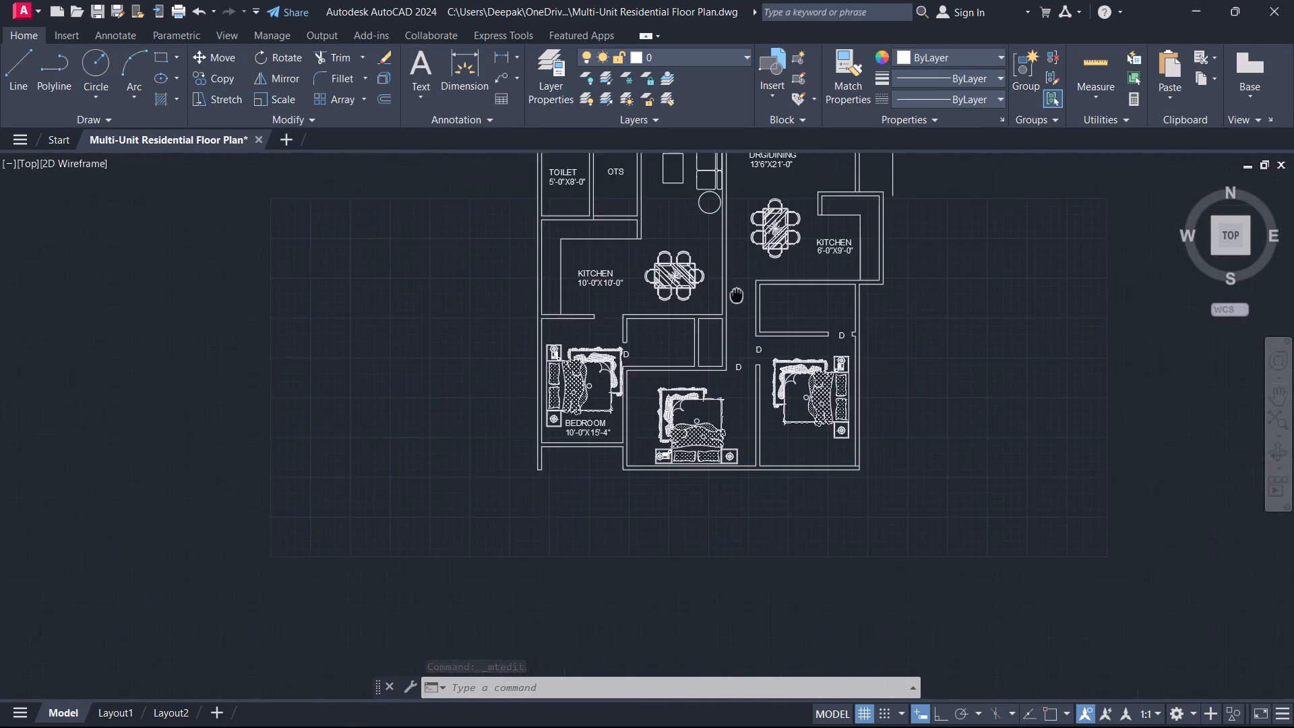
{"action": "middle_click_drag", "start_coordinate": [737, 295], "coordinate": [704, 495]}
{"action": "middle_click_drag", "start_coordinate": [761, 286], "coordinate": [702, 520]}
{"action": "scroll", "coordinate": [718, 268], "scroll_direction": "up", "scroll_amount": 2}
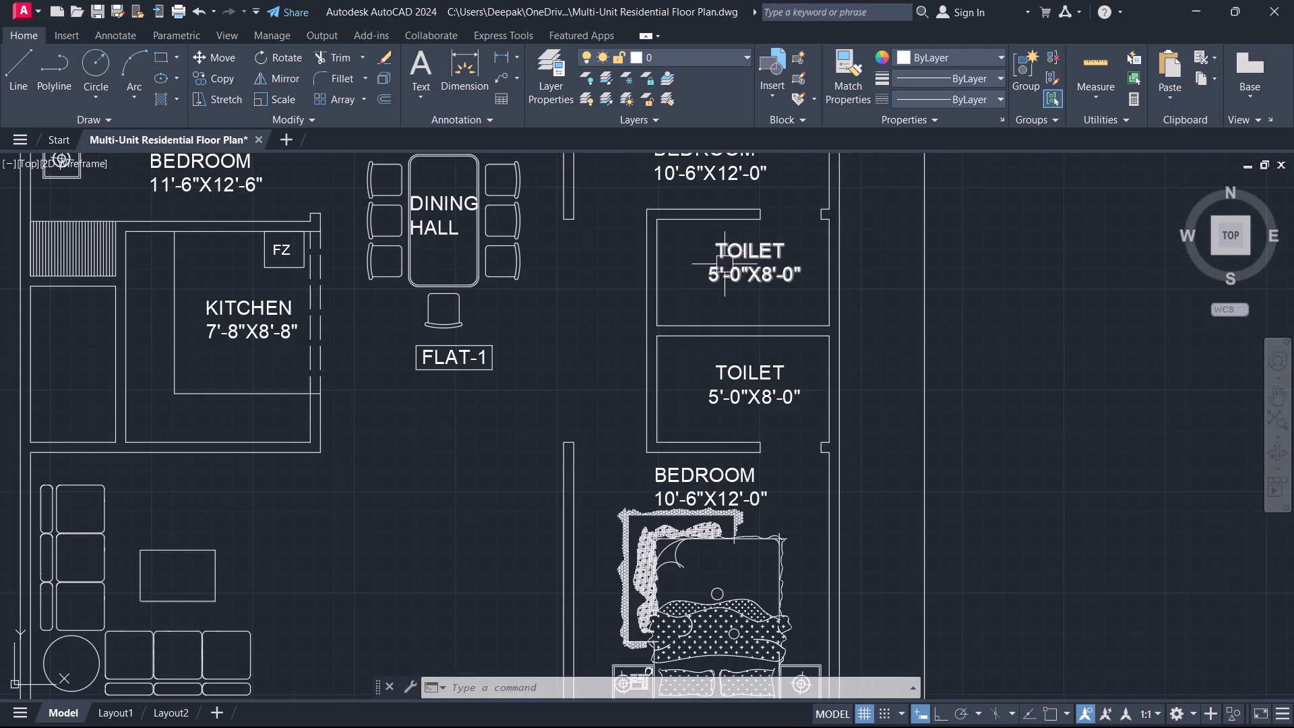
{"action": "left_click", "coordinate": [726, 264]}
{"action": "type", "text": "CO"}
{"action": "key", "text": "space"}
{"action": "left_click", "coordinate": [743, 272]}
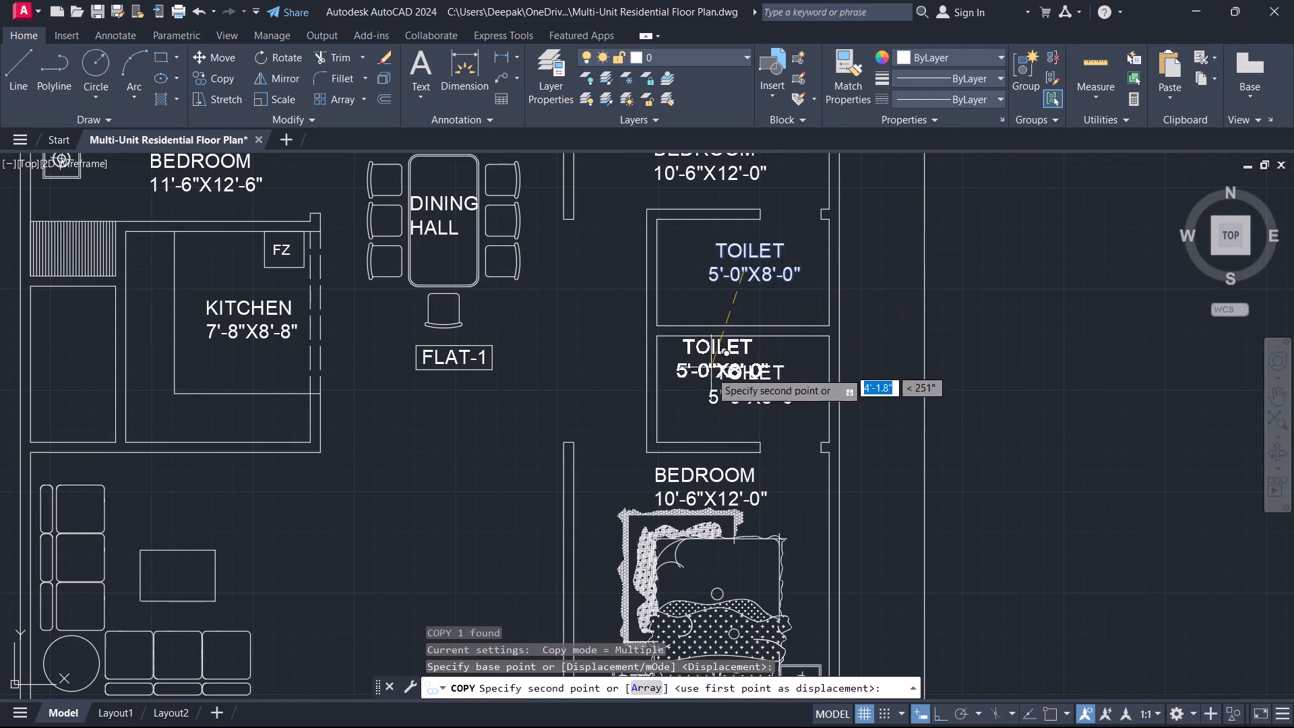
{"action": "middle_click_drag", "start_coordinate": [716, 433], "coordinate": [747, 233]}
{"action": "scroll", "coordinate": [743, 466], "scroll_direction": "down", "scroll_amount": 1}
{"action": "middle_click_drag", "start_coordinate": [743, 466], "coordinate": [768, 185]}
{"action": "scroll", "coordinate": [768, 206], "scroll_direction": "down", "scroll_amount": 1}
{"action": "middle_click_drag", "start_coordinate": [748, 478], "coordinate": [762, 317]}
{"action": "scroll", "coordinate": [748, 478], "scroll_direction": "up", "scroll_amount": 1}
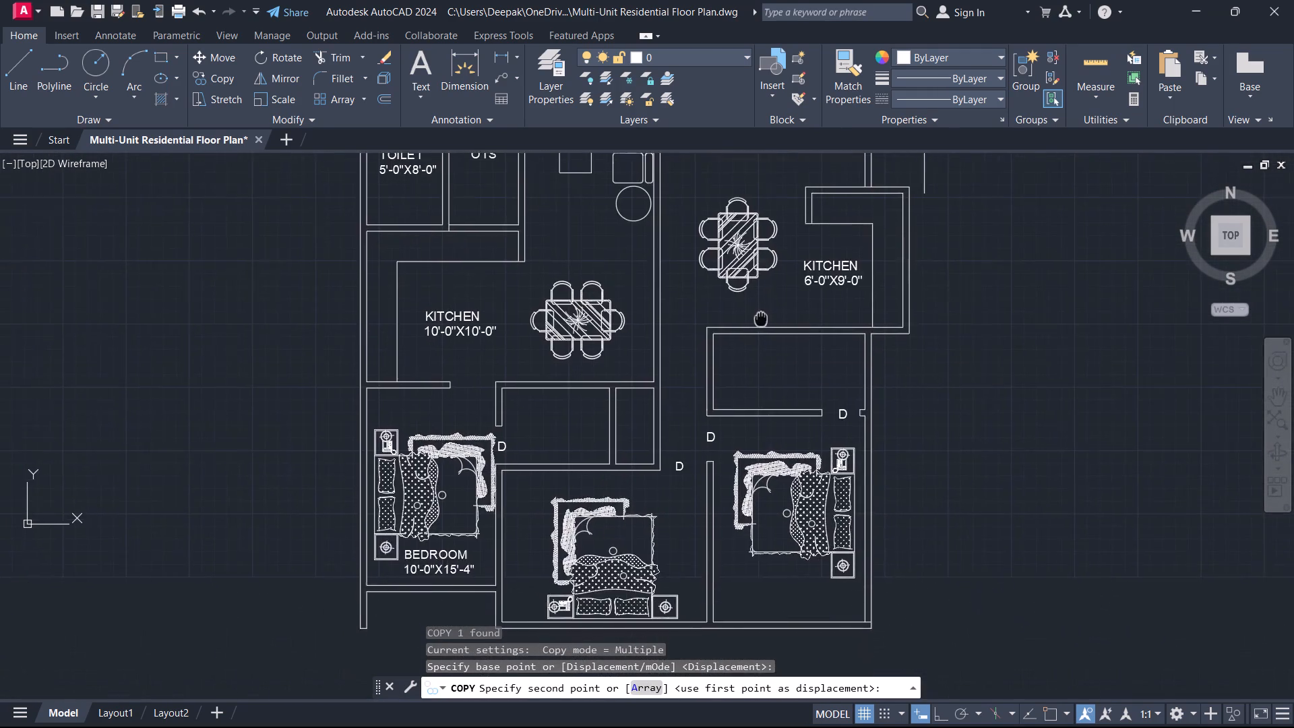
{"action": "middle_click_drag", "start_coordinate": [762, 317], "coordinate": [762, 321]}
{"action": "scroll", "coordinate": [762, 366], "scroll_direction": "up", "scroll_amount": 1}
{"action": "left_click", "coordinate": [780, 379]}
{"action": "key", "text": "Escape"}
Change the copied TOILET label's dimensions to 10'-0"X5'-0".
{"action": "double_click", "coordinate": [789, 359]}
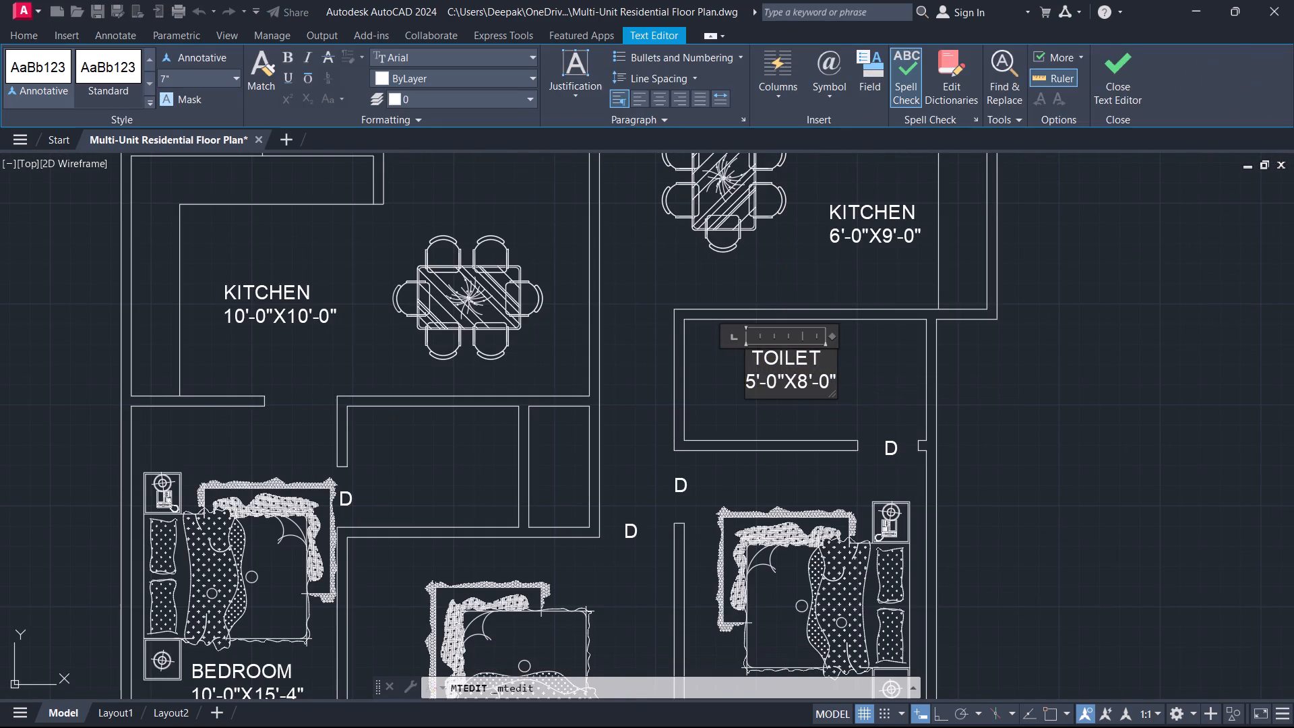
{"action": "left_click", "coordinate": [835, 378]}
{"action": "left_click", "coordinate": [828, 376]}
{"action": "key", "text": "Left"}
{"action": "key", "text": "Left"}
{"action": "key", "text": "Left"}
{"action": "key", "text": "BackSpace"}
{"action": "key", "text": "5"}
{"action": "key", "text": "Left"}
{"action": "key", "text": "Left"}
{"action": "key", "text": "Left"}
{"action": "key", "text": "Left"}
{"action": "key", "text": "Left"}
{"action": "key", "text": "Left"}
{"action": "key", "text": "BackSpace"}
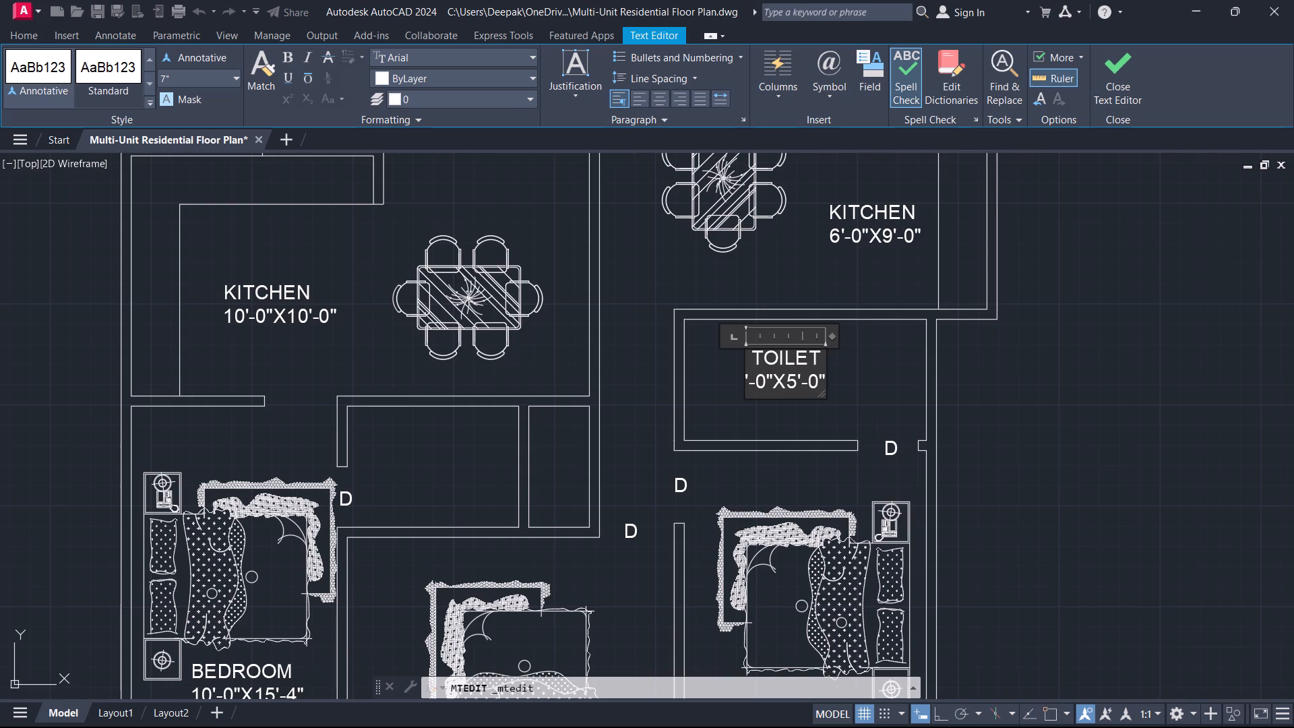
{"action": "type", "text": "10"}
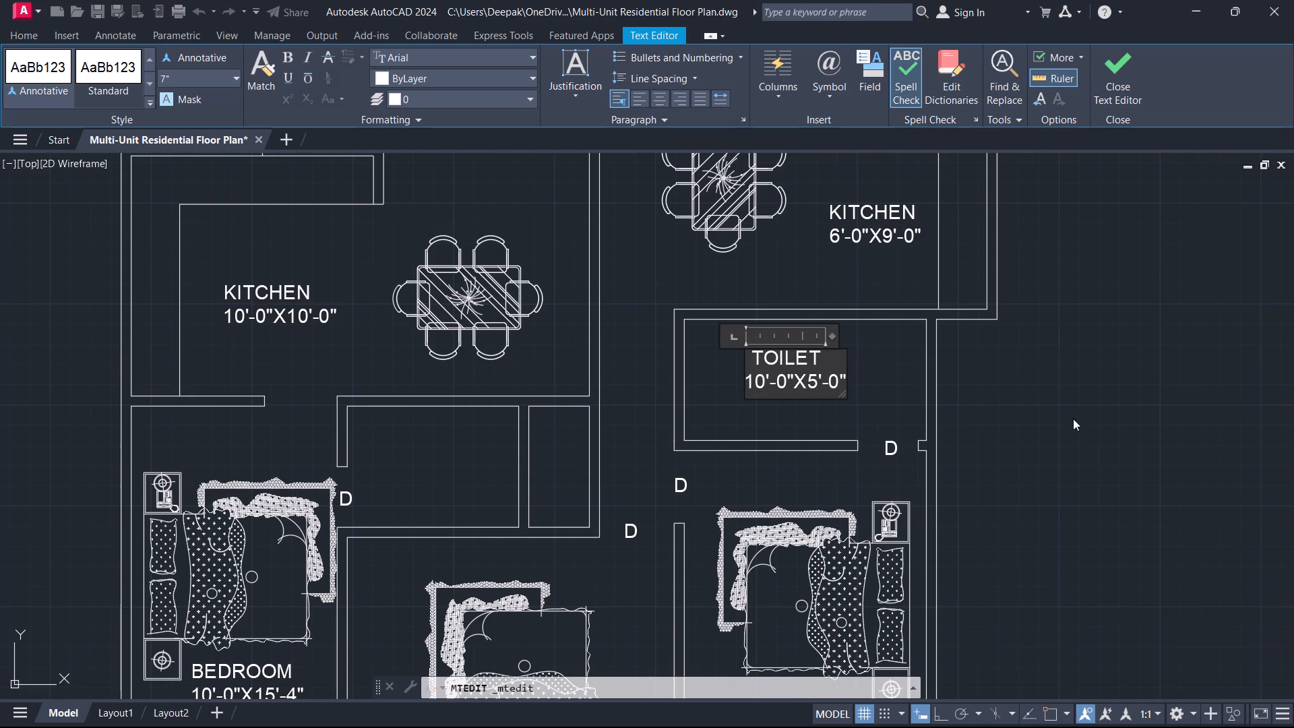
{"action": "left_click", "coordinate": [1114, 79]}
Copy the edited TOILET label into the room south of the western flat's dining table, west of the narrow shaft.
{"action": "left_click", "coordinate": [776, 427]}
{"action": "left_click", "coordinate": [754, 369]}
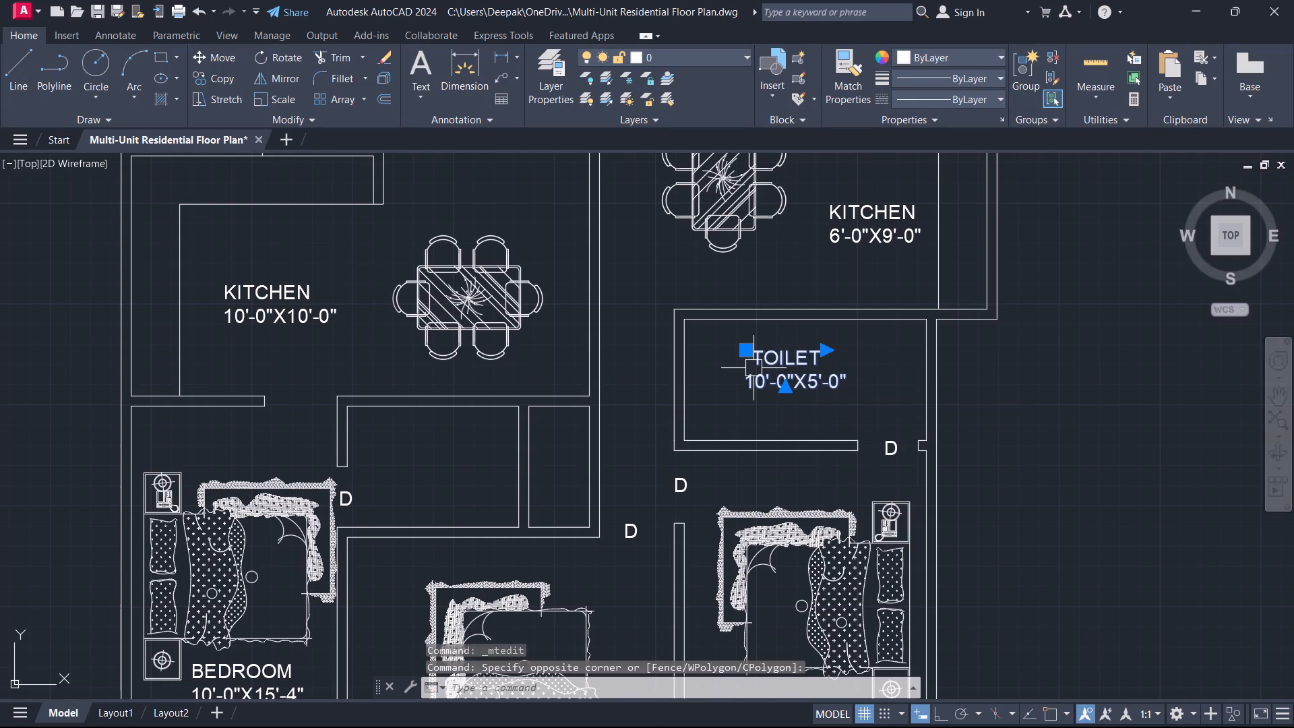
{"action": "key", "text": "c"}
{"action": "type", "text": "O"}
{"action": "key", "text": "space"}
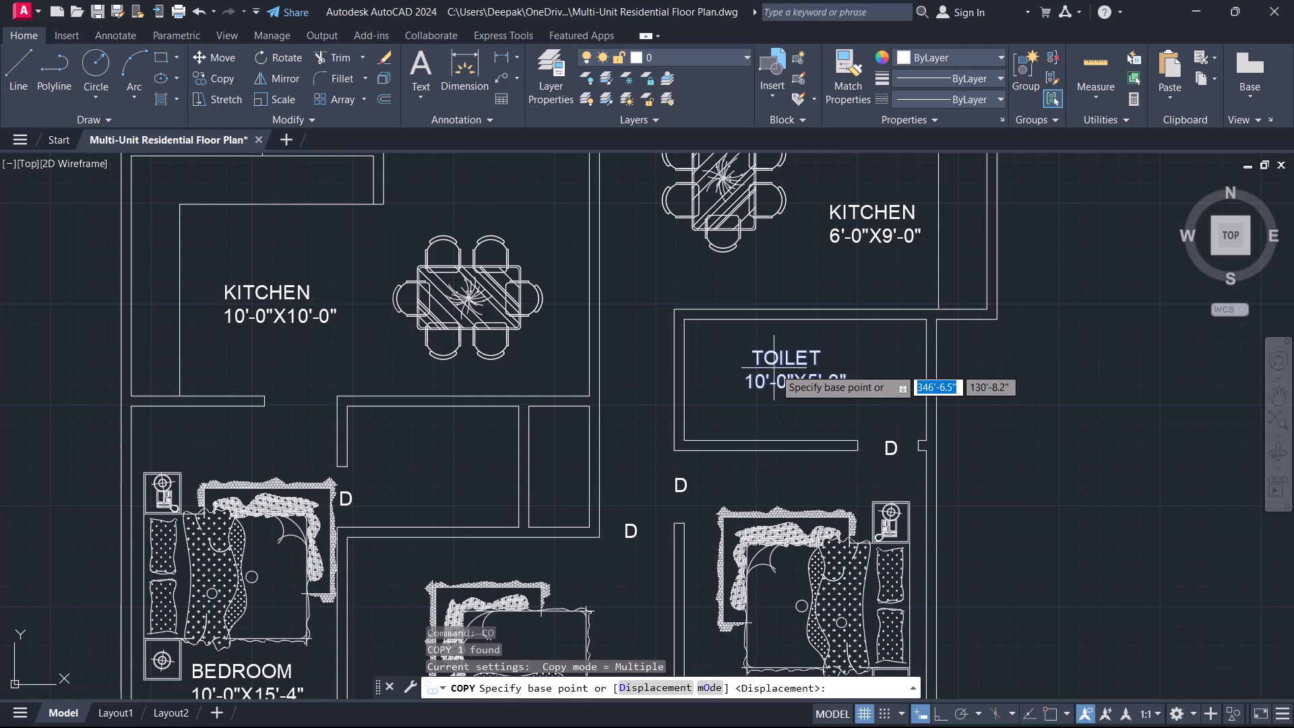
{"action": "scroll", "coordinate": [776, 368], "scroll_direction": "up", "scroll_amount": 2}
{"action": "left_click", "coordinate": [776, 368]}
{"action": "middle_click_drag", "start_coordinate": [588, 452], "coordinate": [912, 378]}
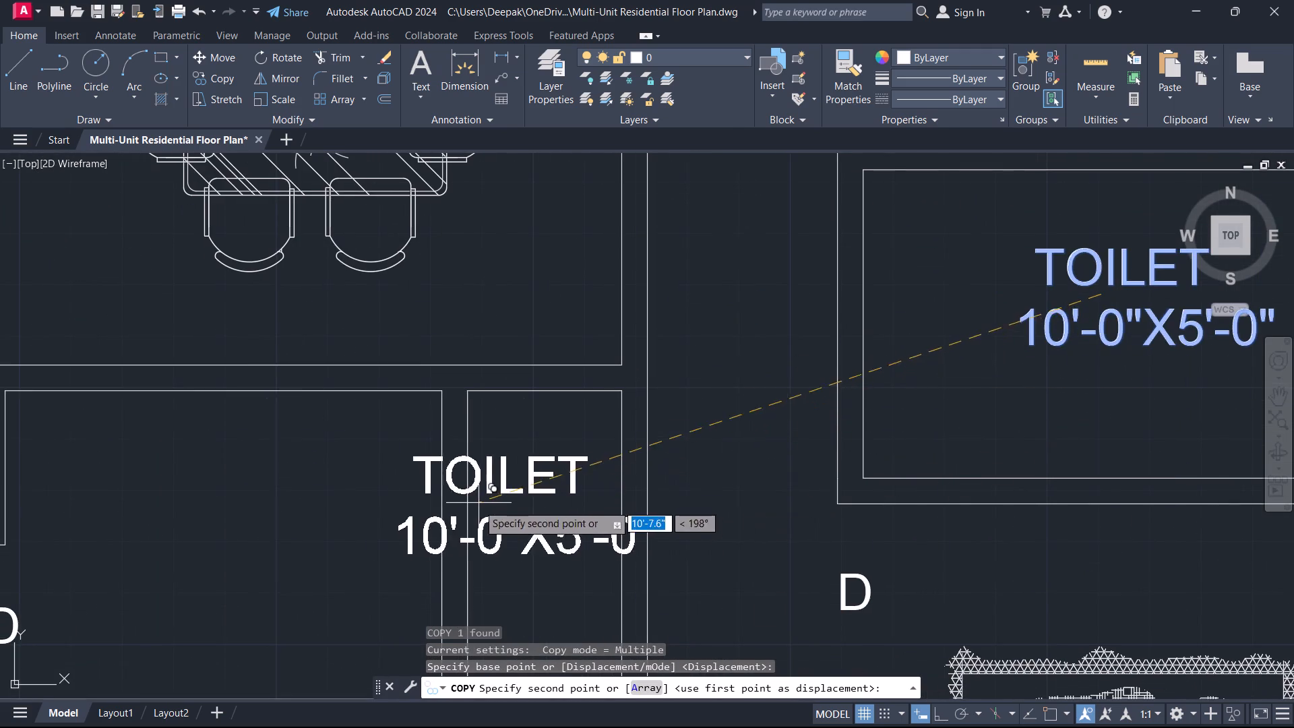
{"action": "scroll", "coordinate": [482, 508], "scroll_direction": "down", "scroll_amount": 1}
{"action": "middle_click_drag", "start_coordinate": [482, 508], "coordinate": [824, 419]}
{"action": "left_click", "coordinate": [630, 429]}
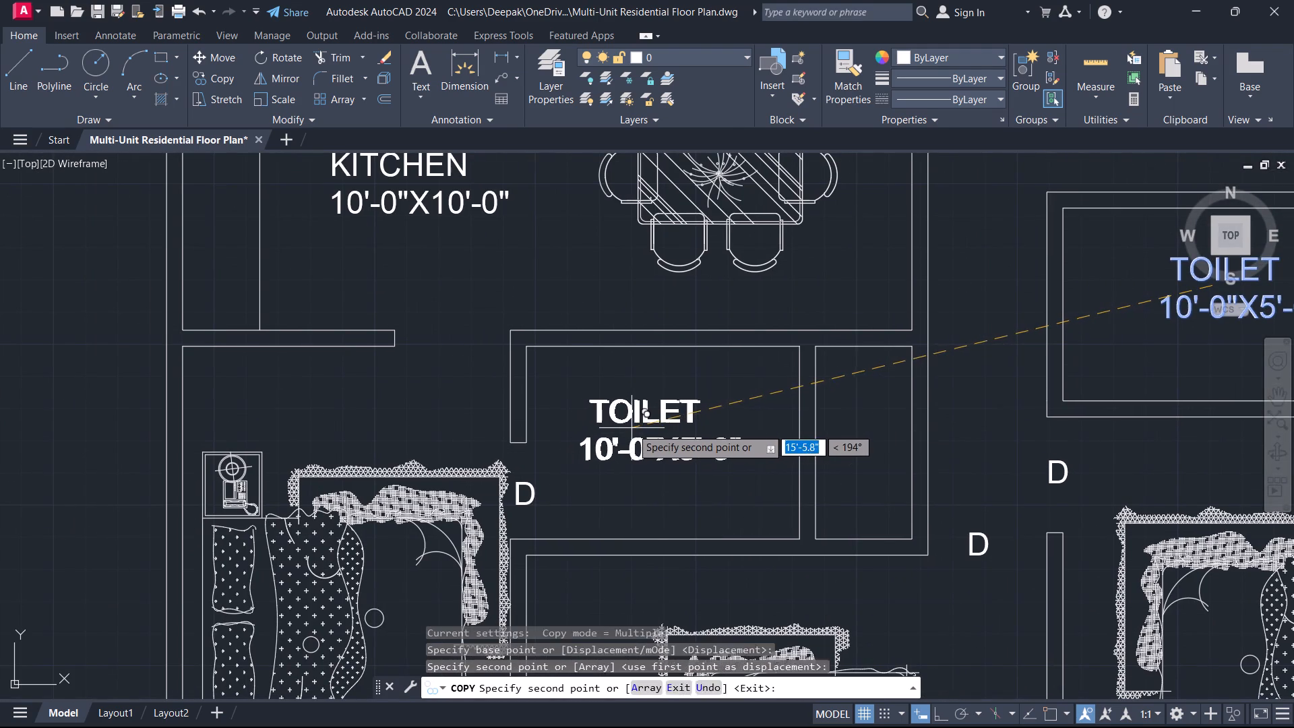
{"action": "key", "text": "Escape"}
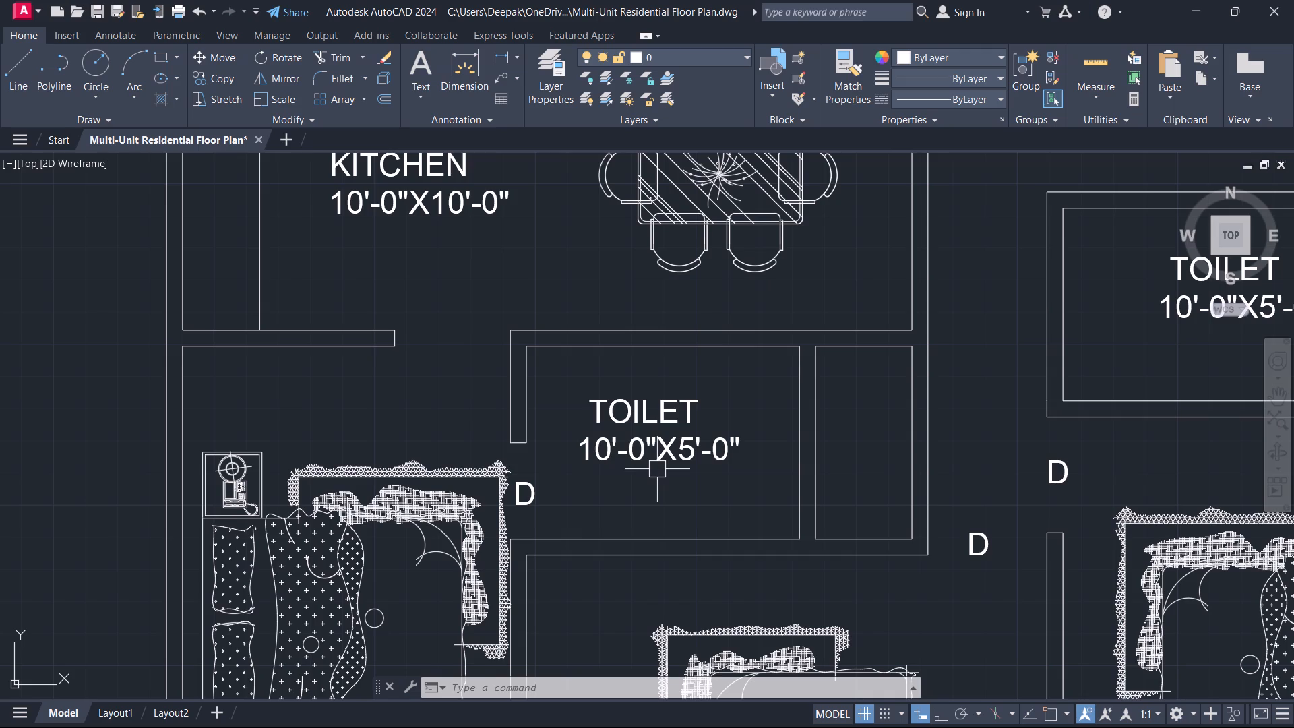
Change the TOILET label's dimensions in the room south of the western flat's dining table to 7'-0"X5'-0".
{"action": "double_click", "coordinate": [655, 456]}
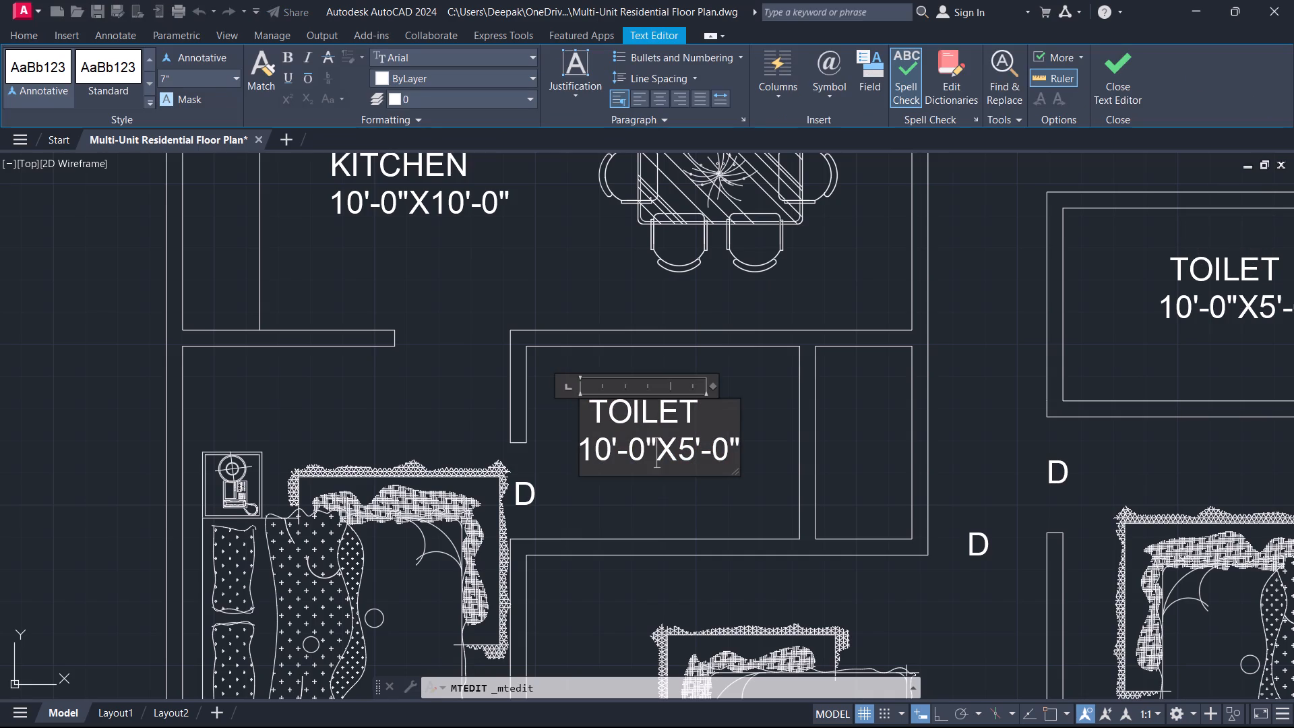
{"action": "key", "text": "Left"}
{"action": "key", "text": "Left"}
{"action": "key", "text": "Left"}
{"action": "key", "text": "Left"}
{"action": "key", "text": "Left"}
{"action": "key", "text": "Right"}
{"action": "key", "text": "BackSpace"}
{"action": "key", "text": "BackSpace"}
{"action": "key", "text": "7"}
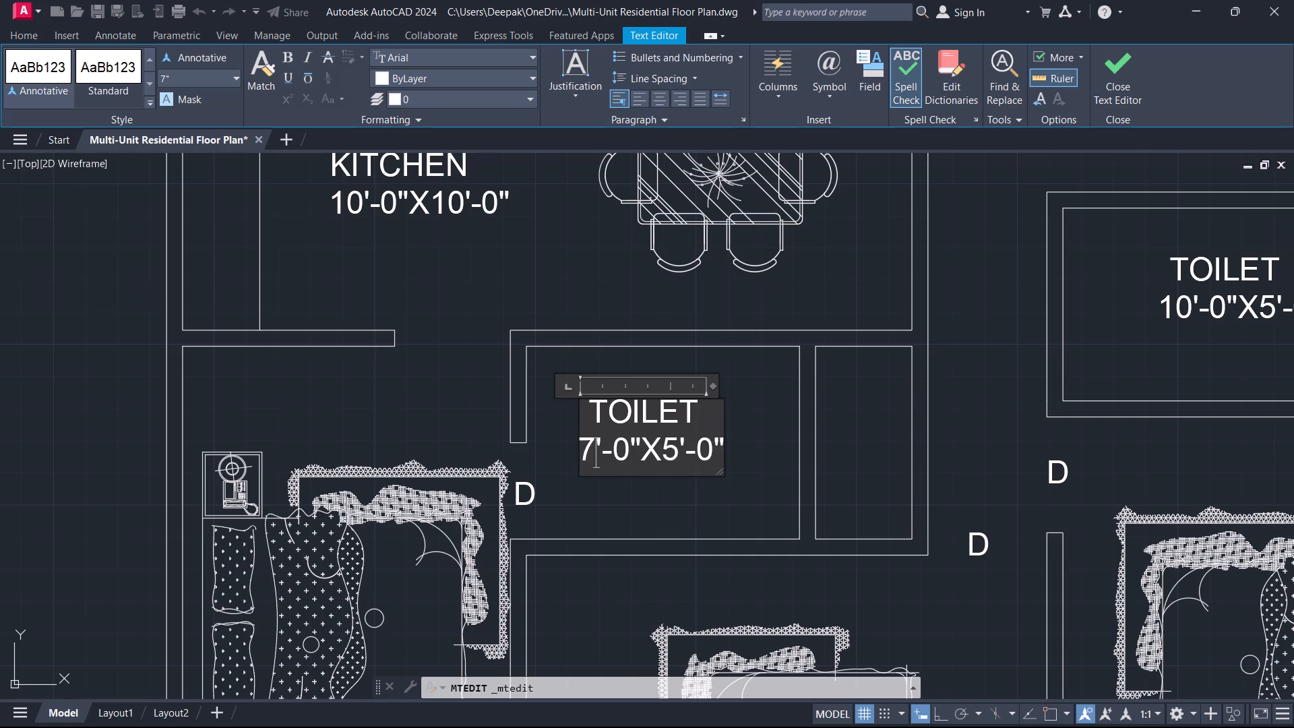
{"action": "left_click", "coordinate": [1137, 70]}
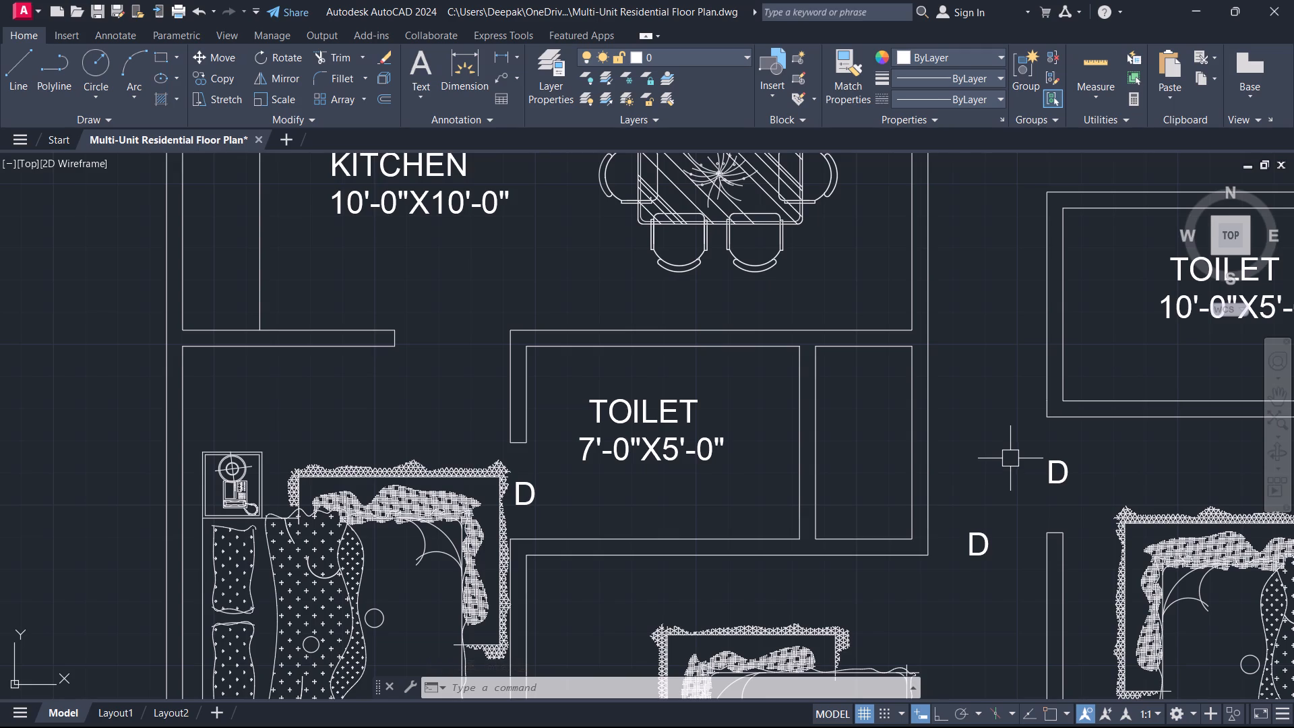
Copy the western flat's OTS label into the narrow shaft east of the 7'-0"X5'-0" toilet.
{"action": "scroll", "coordinate": [1007, 466], "scroll_direction": "down", "scroll_amount": 9}
{"action": "scroll", "coordinate": [942, 514], "scroll_direction": "up", "scroll_amount": 4}
{"action": "middle_click_drag", "start_coordinate": [941, 508], "coordinate": [859, 478]}
{"action": "scroll", "coordinate": [941, 506], "scroll_direction": "down", "scroll_amount": 1}
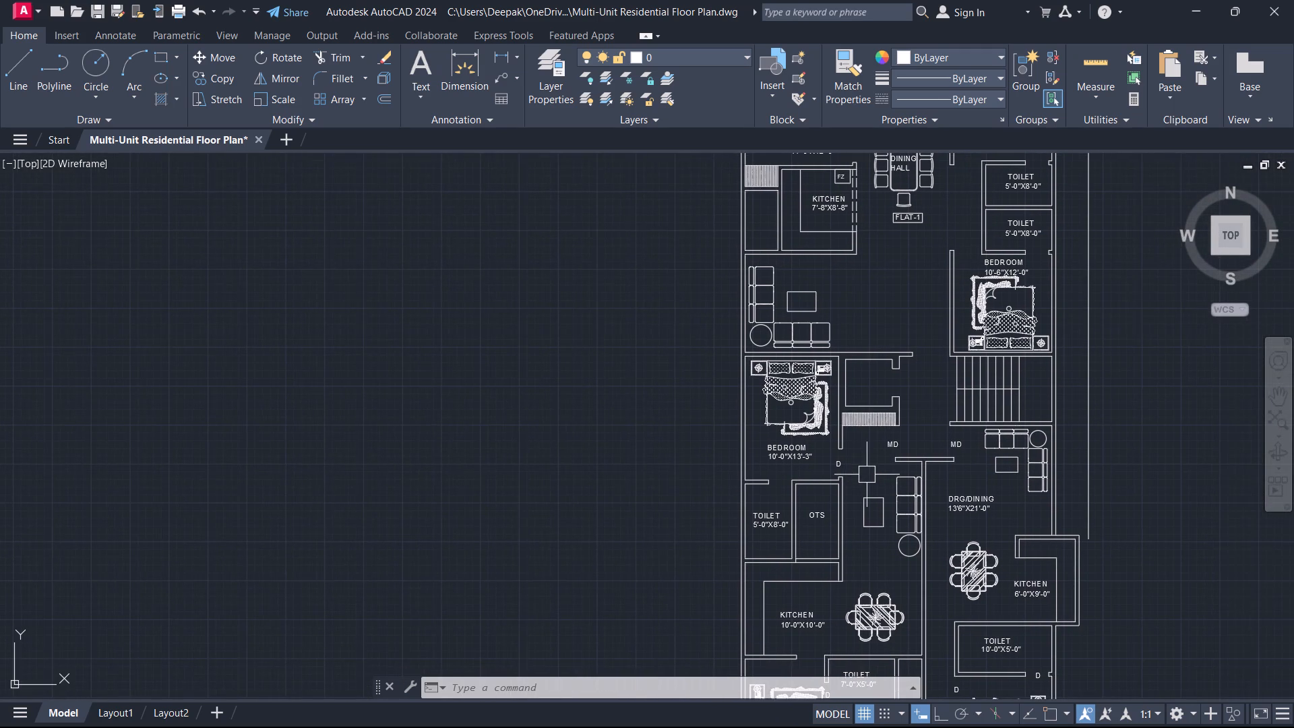
{"action": "middle_click_drag", "start_coordinate": [868, 473], "coordinate": [801, 293]}
{"action": "scroll", "coordinate": [773, 375], "scroll_direction": "up", "scroll_amount": 2}
{"action": "left_click", "coordinate": [740, 317]}
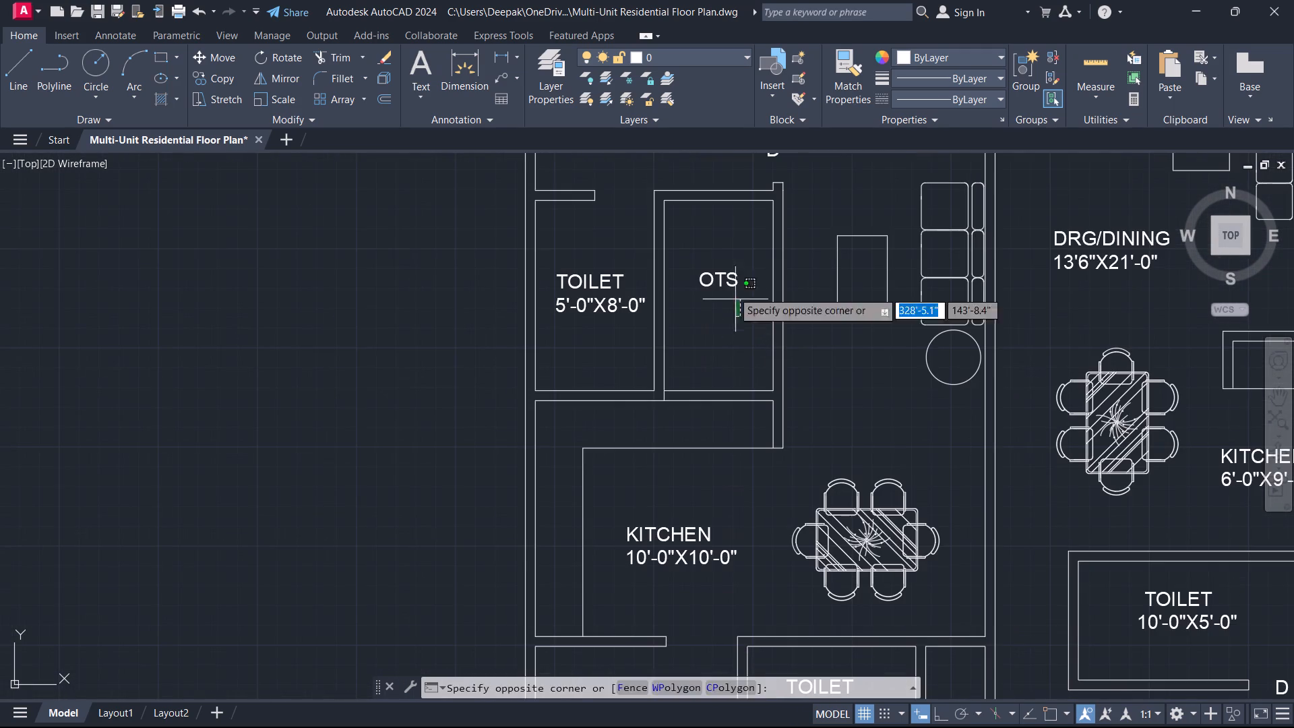
{"action": "left_click", "coordinate": [710, 244]}
{"action": "key", "text": "c"}
{"action": "key", "text": "o"}
{"action": "key", "text": "space"}
{"action": "scroll", "coordinate": [710, 284], "scroll_direction": "up", "scroll_amount": 2}
{"action": "left_click", "coordinate": [725, 242]}
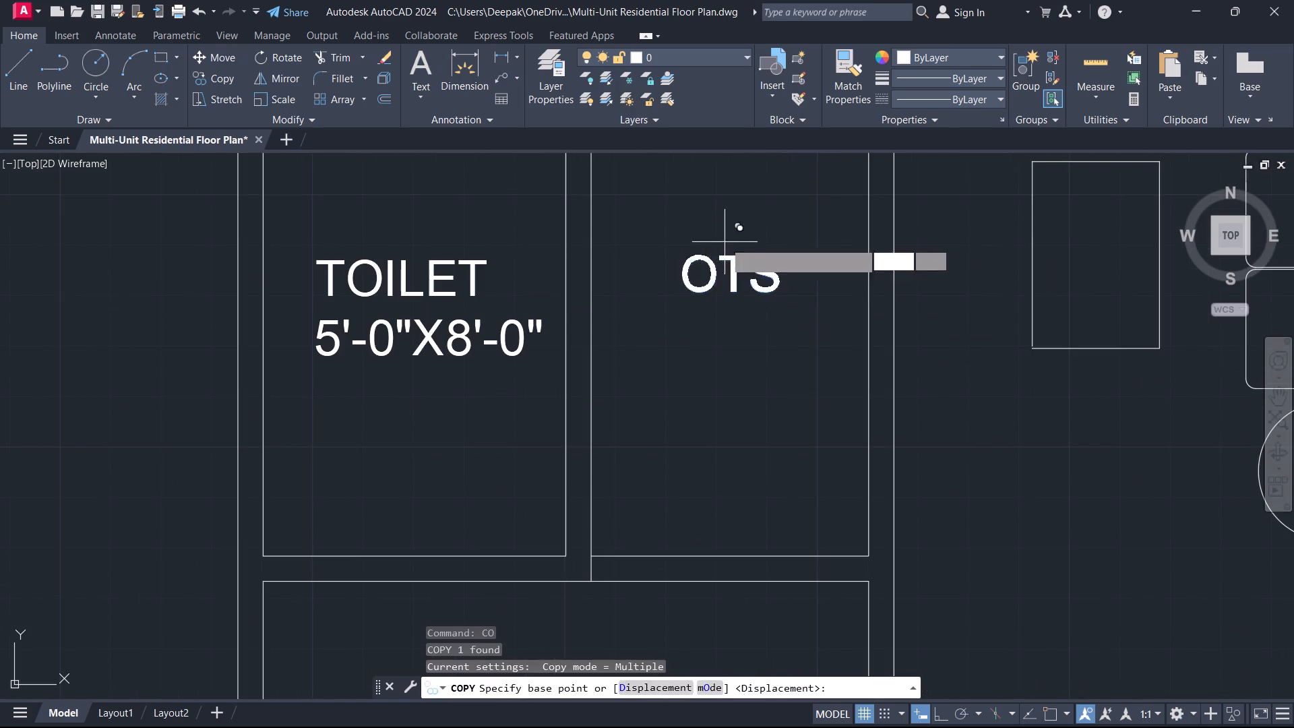
{"action": "scroll", "coordinate": [762, 408], "scroll_direction": "down", "scroll_amount": 3}
{"action": "middle_click_drag", "start_coordinate": [790, 425], "coordinate": [747, 267]}
{"action": "scroll", "coordinate": [851, 500], "scroll_direction": "up", "scroll_amount": 3}
{"action": "left_click", "coordinate": [876, 444]}
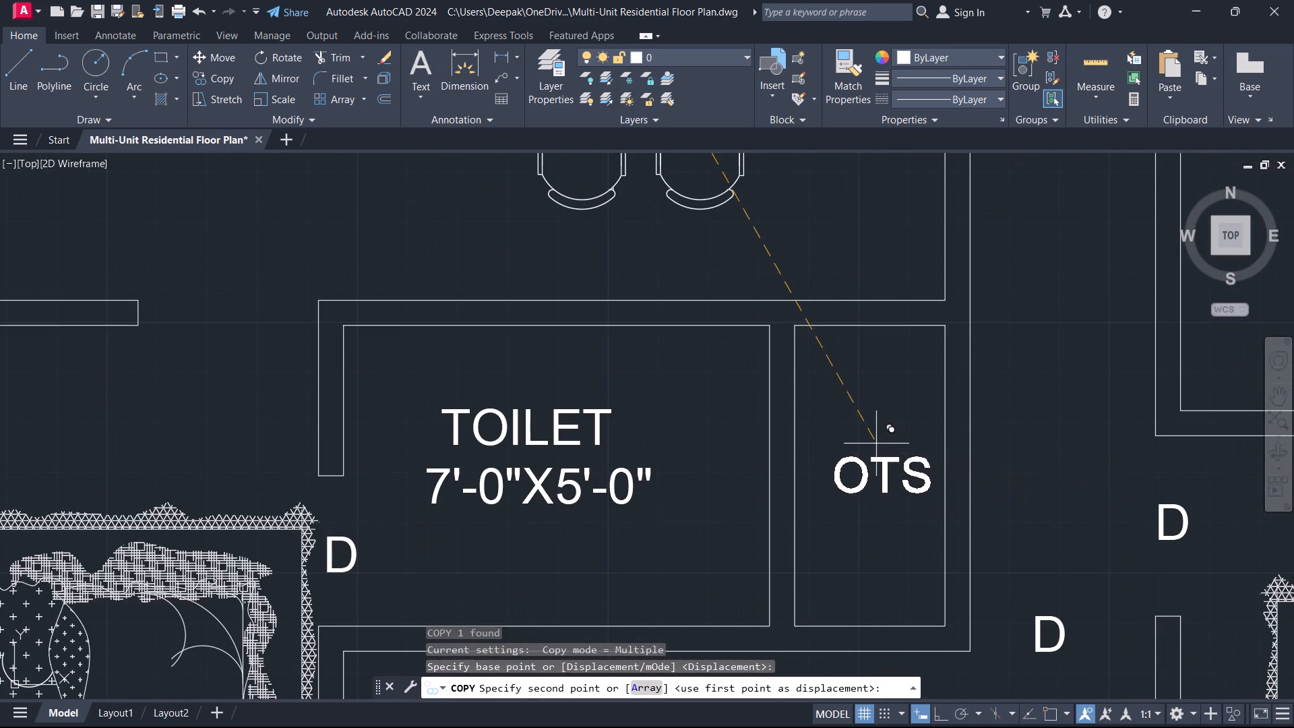
{"action": "key", "text": "Escape"}
Examine the rooms of the two southern flats for missing labels.
{"action": "scroll", "coordinate": [898, 397], "scroll_direction": "down", "scroll_amount": 4}
{"action": "scroll", "coordinate": [827, 367], "scroll_direction": "up", "scroll_amount": 1}
{"action": "middle_click_drag", "start_coordinate": [876, 258], "coordinate": [711, 514]}
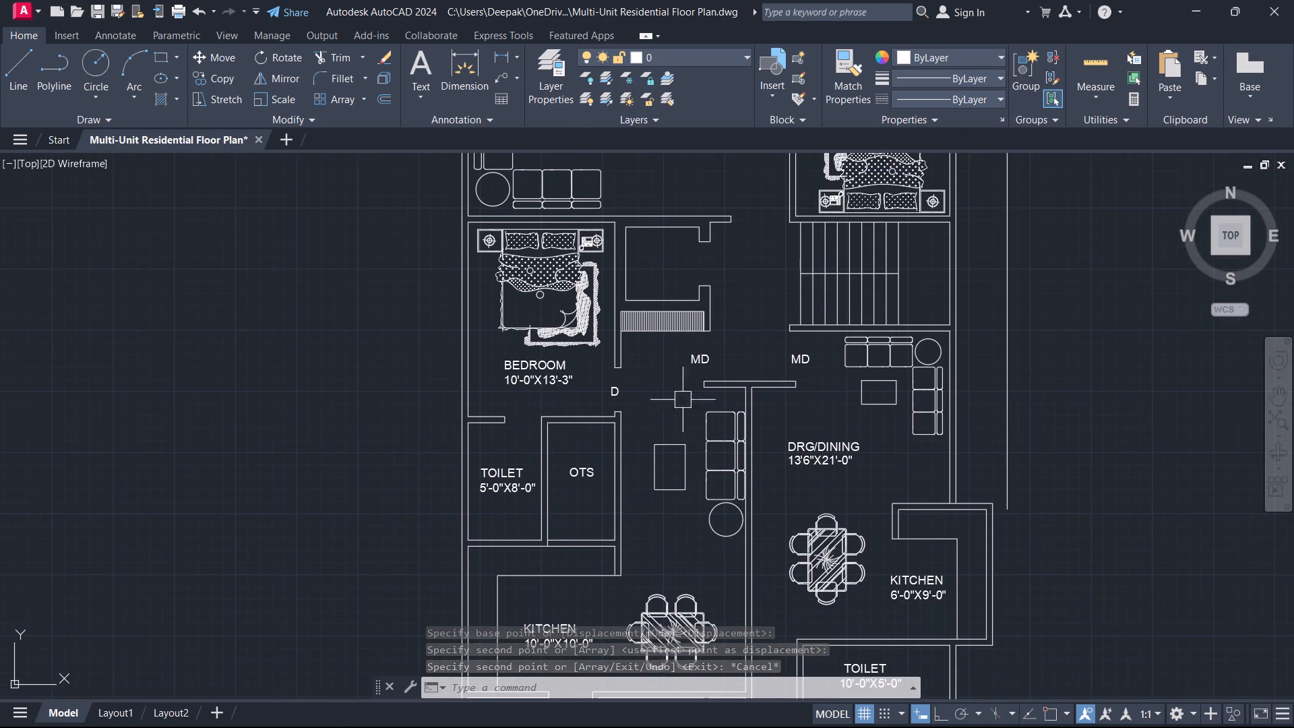
{"action": "middle_click_drag", "start_coordinate": [675, 346], "coordinate": [609, 454]}
{"action": "scroll", "coordinate": [716, 516], "scroll_direction": "down", "scroll_amount": 1}
{"action": "middle_click_drag", "start_coordinate": [718, 516], "coordinate": [696, 305]}
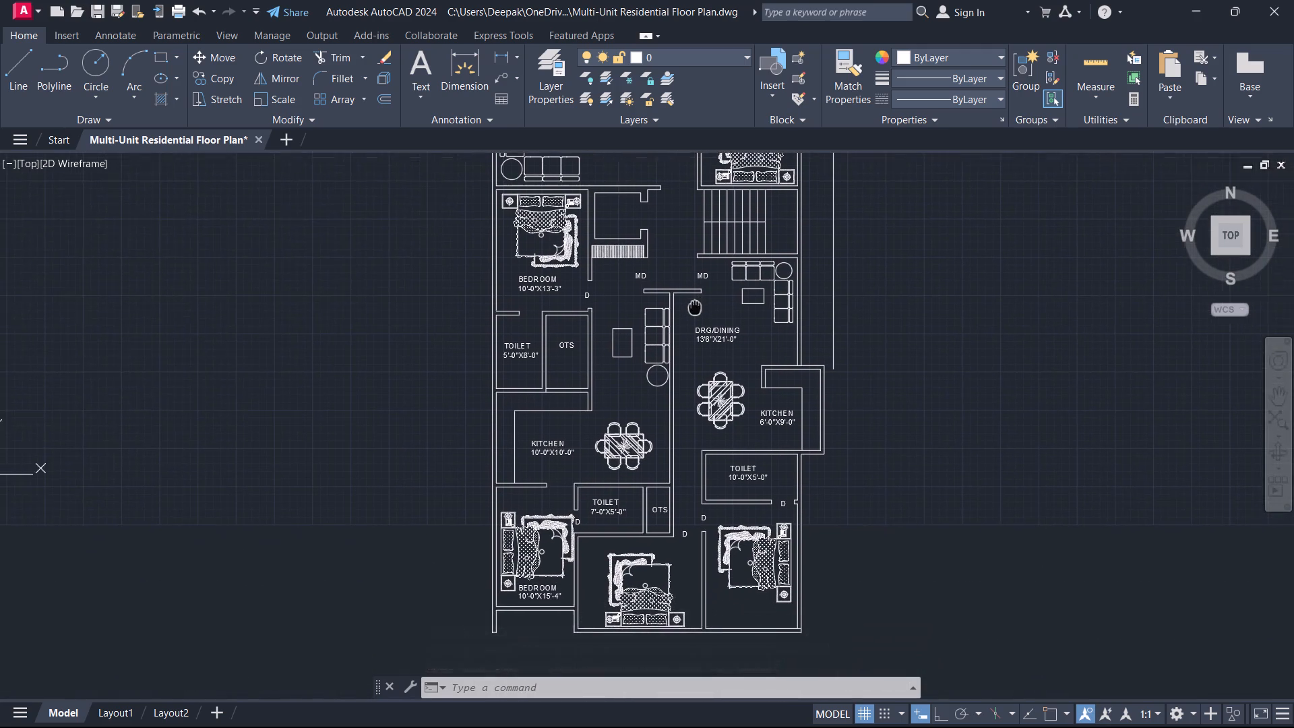
{"action": "middle_click_drag", "start_coordinate": [696, 305], "coordinate": [699, 299]}
{"action": "middle_click_drag", "start_coordinate": [645, 551], "coordinate": [616, 469]}
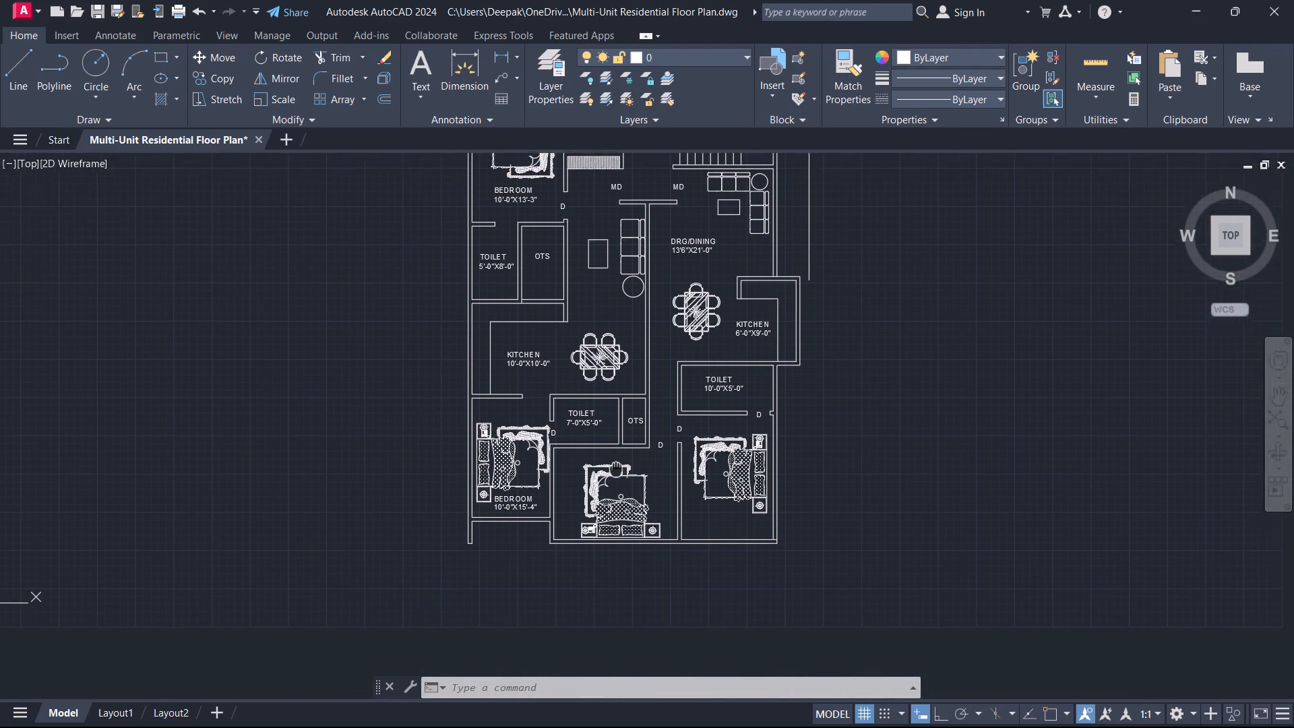
{"action": "middle_click_drag", "start_coordinate": [616, 469], "coordinate": [610, 462]}
{"action": "scroll", "coordinate": [619, 521], "scroll_direction": "up", "scroll_amount": 1}
{"action": "scroll", "coordinate": [580, 418], "scroll_direction": "down", "scroll_amount": 1}
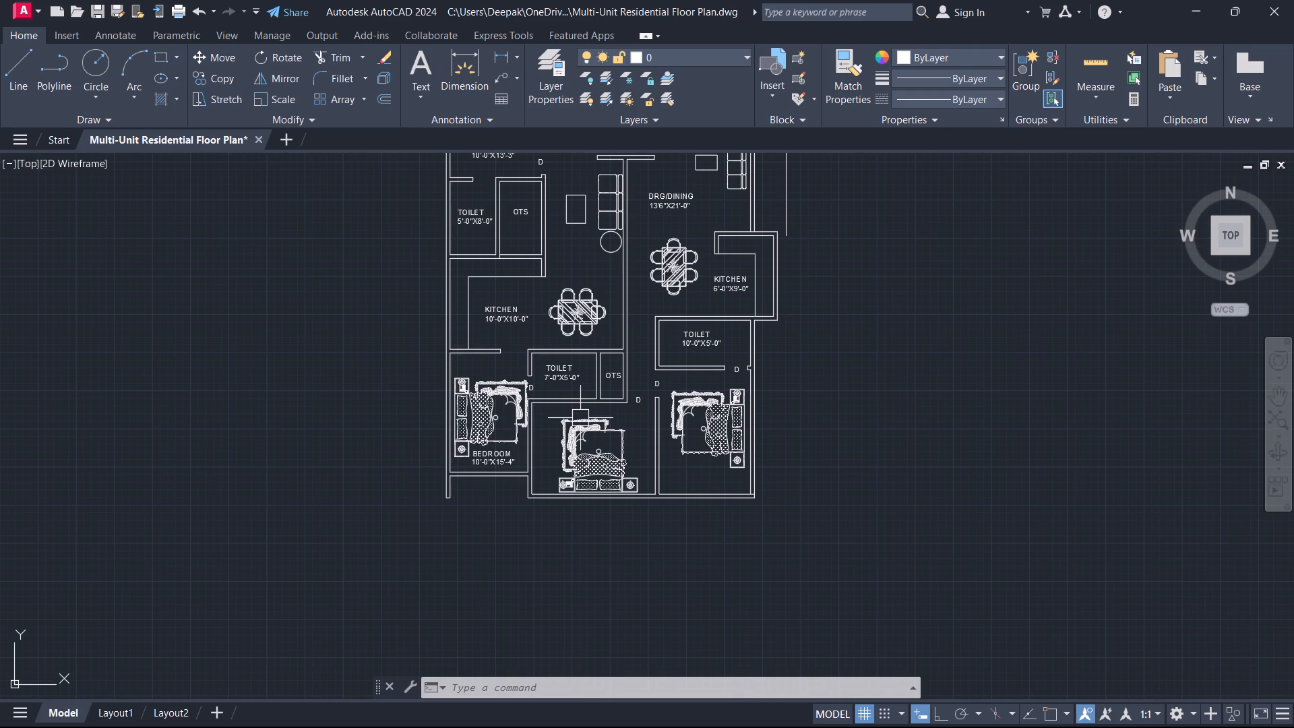
Copy the western flat's BEDROOM 10'-0"X13'-3" label into the middle southern bedroom, just north of the bed.
{"action": "scroll", "coordinate": [499, 456], "scroll_direction": "down", "scroll_amount": 1}
{"action": "scroll", "coordinate": [499, 456], "scroll_direction": "up", "scroll_amount": 3}
{"action": "middle_click_drag", "start_coordinate": [499, 456], "coordinate": [520, 661]}
{"action": "scroll", "coordinate": [582, 313], "scroll_direction": "down", "scroll_amount": 2}
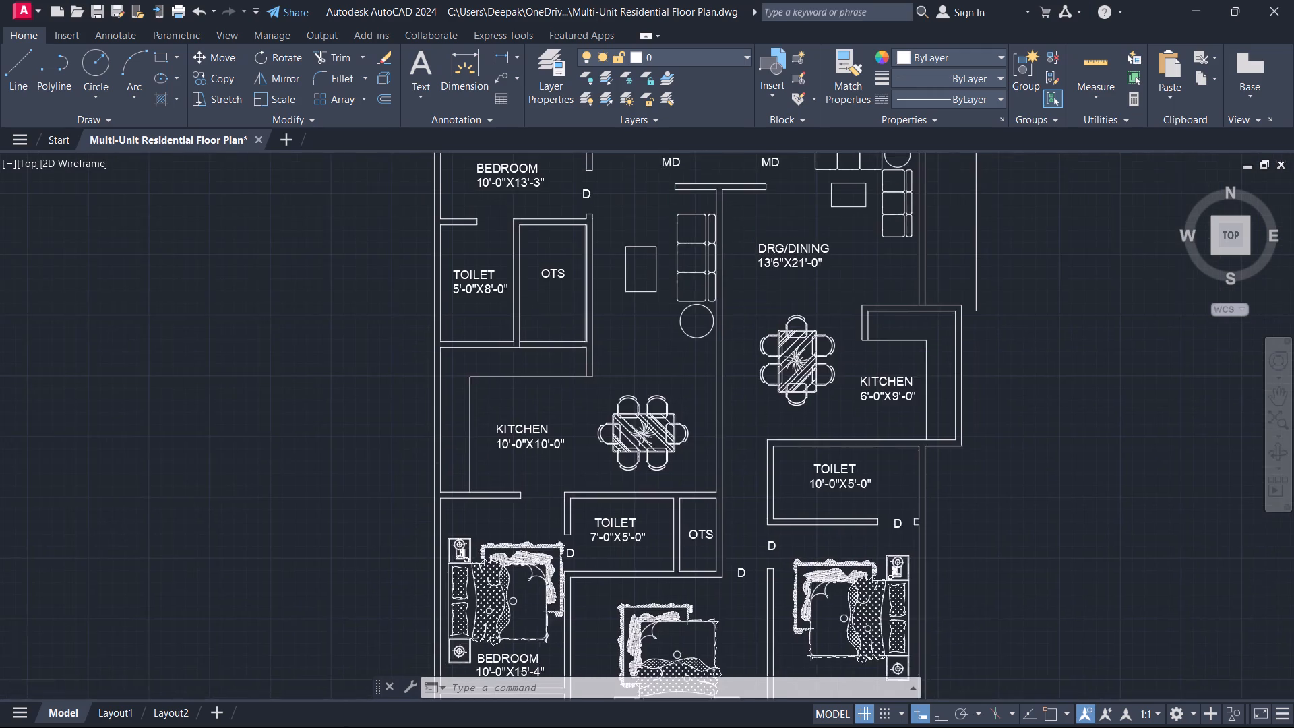
{"action": "scroll", "coordinate": [582, 313], "scroll_direction": "down", "scroll_amount": 1}
{"action": "middle_click_drag", "start_coordinate": [582, 313], "coordinate": [589, 474]}
{"action": "scroll", "coordinate": [580, 448], "scroll_direction": "up", "scroll_amount": 2}
{"action": "left_click", "coordinate": [567, 462]}
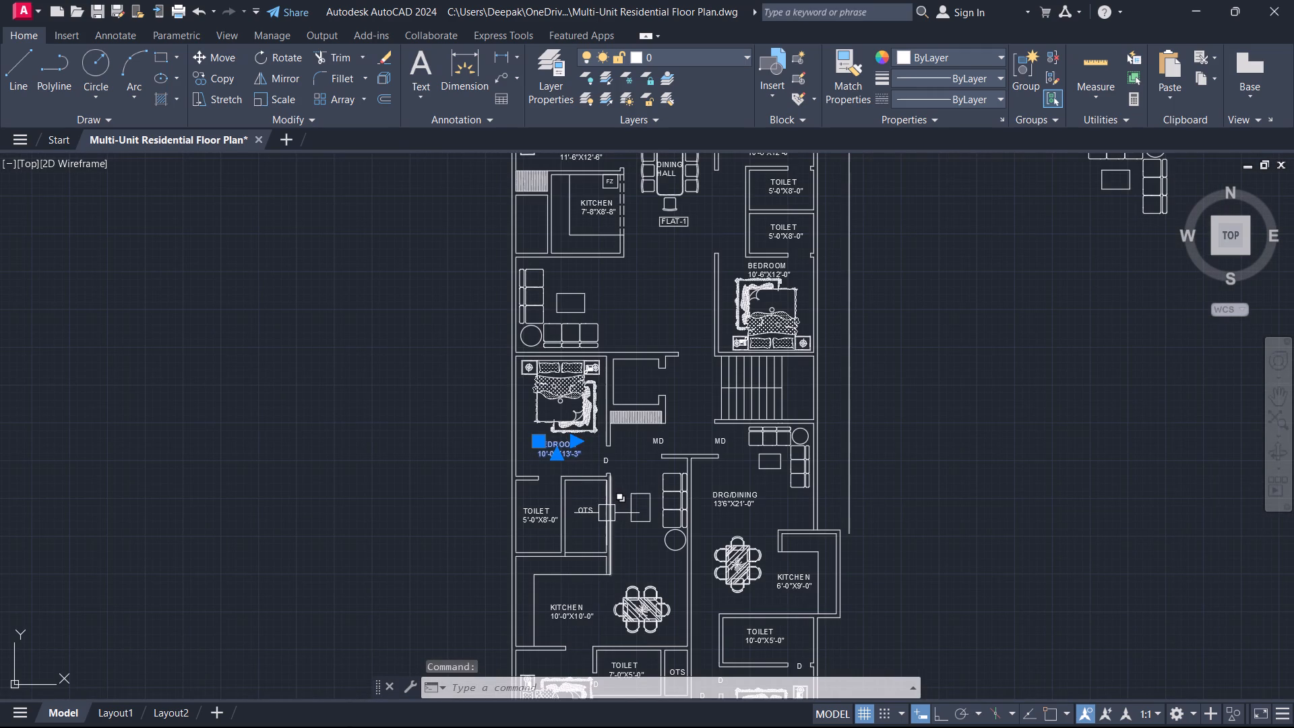
{"action": "key", "text": "c"}
{"action": "key", "text": "o"}
{"action": "key", "text": "space"}
{"action": "scroll", "coordinate": [546, 445], "scroll_direction": "up", "scroll_amount": 3}
{"action": "left_click", "coordinate": [567, 441]}
{"action": "scroll", "coordinate": [737, 551], "scroll_direction": "down", "scroll_amount": 2}
{"action": "middle_click_drag", "start_coordinate": [737, 551], "coordinate": [643, 212]}
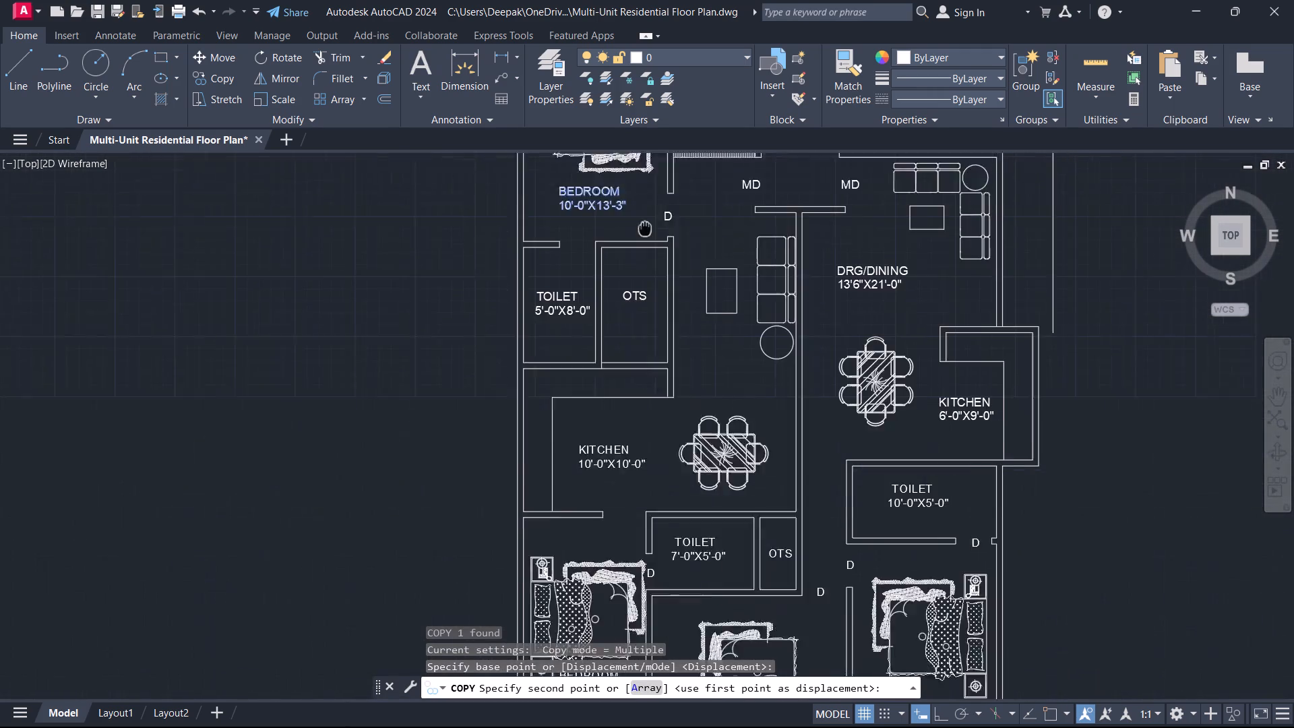
{"action": "middle_click_drag", "start_coordinate": [643, 212], "coordinate": [636, 175]}
{"action": "scroll", "coordinate": [765, 485], "scroll_direction": "down", "scroll_amount": 1}
{"action": "middle_click_drag", "start_coordinate": [765, 485], "coordinate": [705, 333]}
{"action": "scroll", "coordinate": [685, 397], "scroll_direction": "up", "scroll_amount": 4}
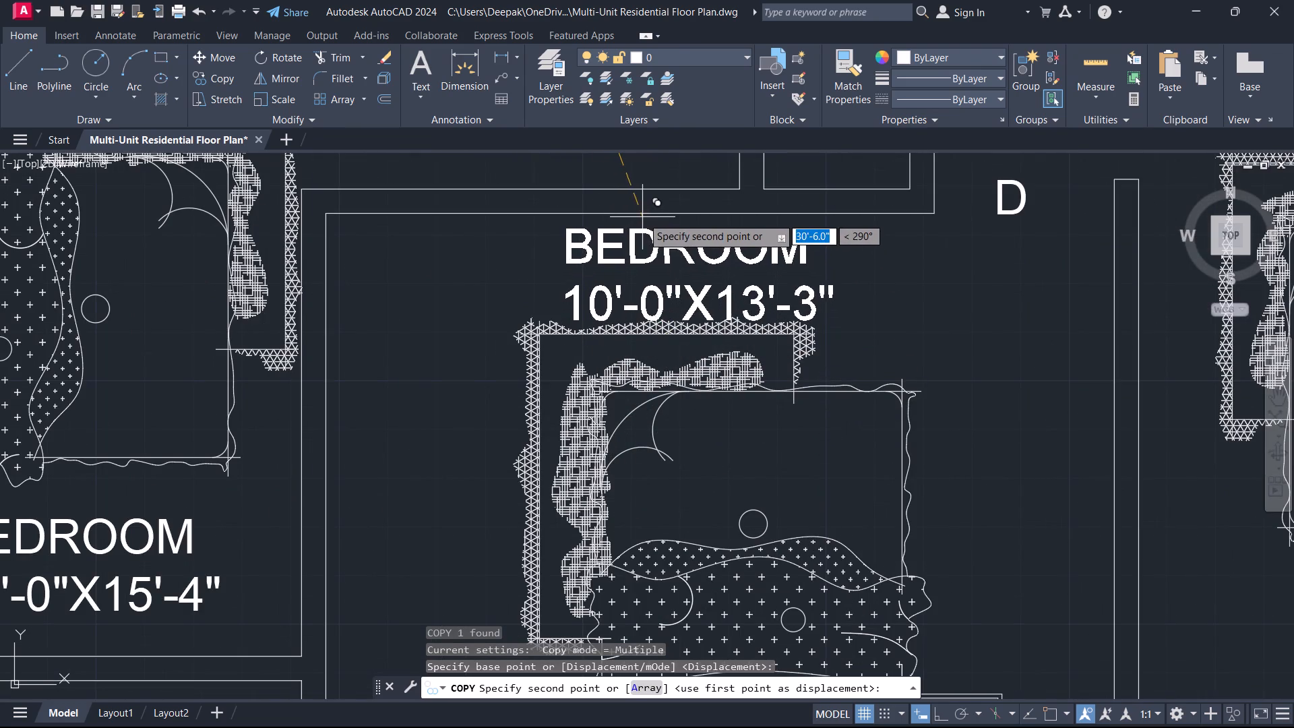
{"action": "left_click", "coordinate": [644, 213]}
{"action": "key", "text": "Escape"}
Copy the middle bedroom's BEDROOM 10'-0"X13'-3" label into the southeastern bedroom, just south of the bed.
{"action": "left_click", "coordinate": [695, 241]}
{"action": "type", "text": "CO"}
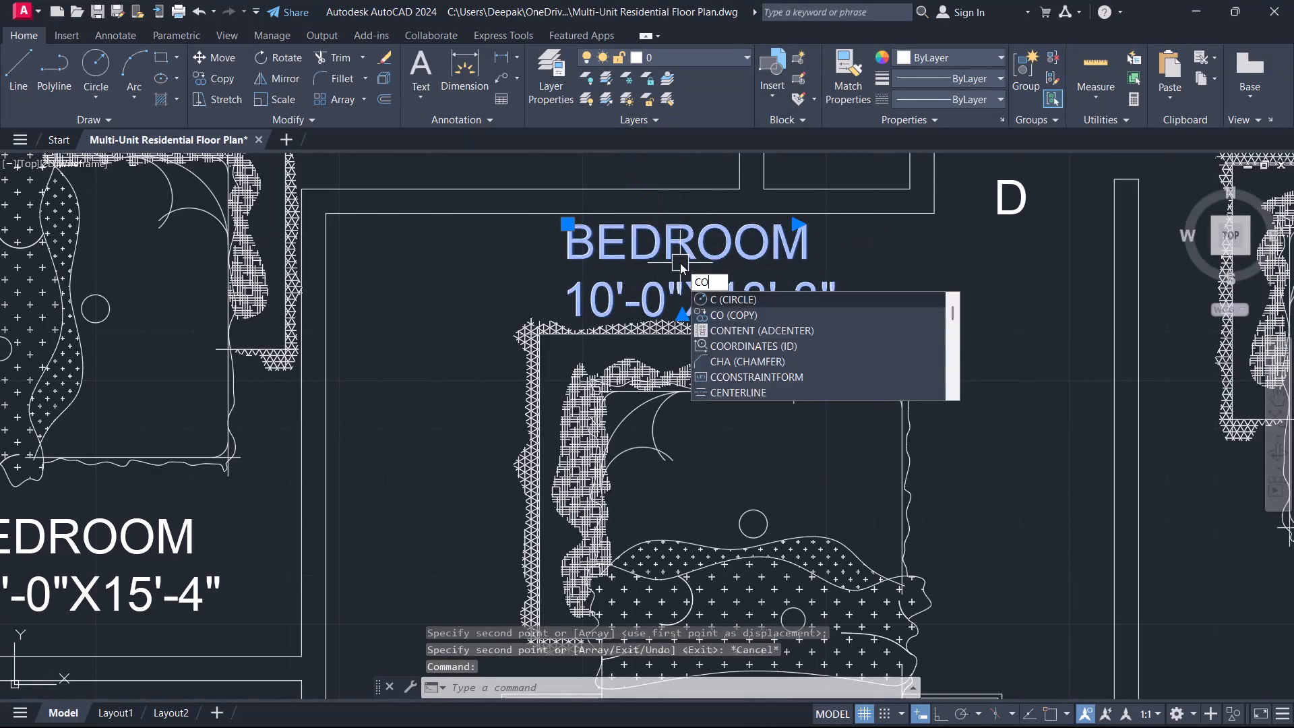
{"action": "key", "text": "space"}
{"action": "left_click", "coordinate": [680, 263]}
{"action": "scroll", "coordinate": [861, 322], "scroll_direction": "down", "scroll_amount": 2}
{"action": "middle_click_drag", "start_coordinate": [862, 324], "coordinate": [454, 351]}
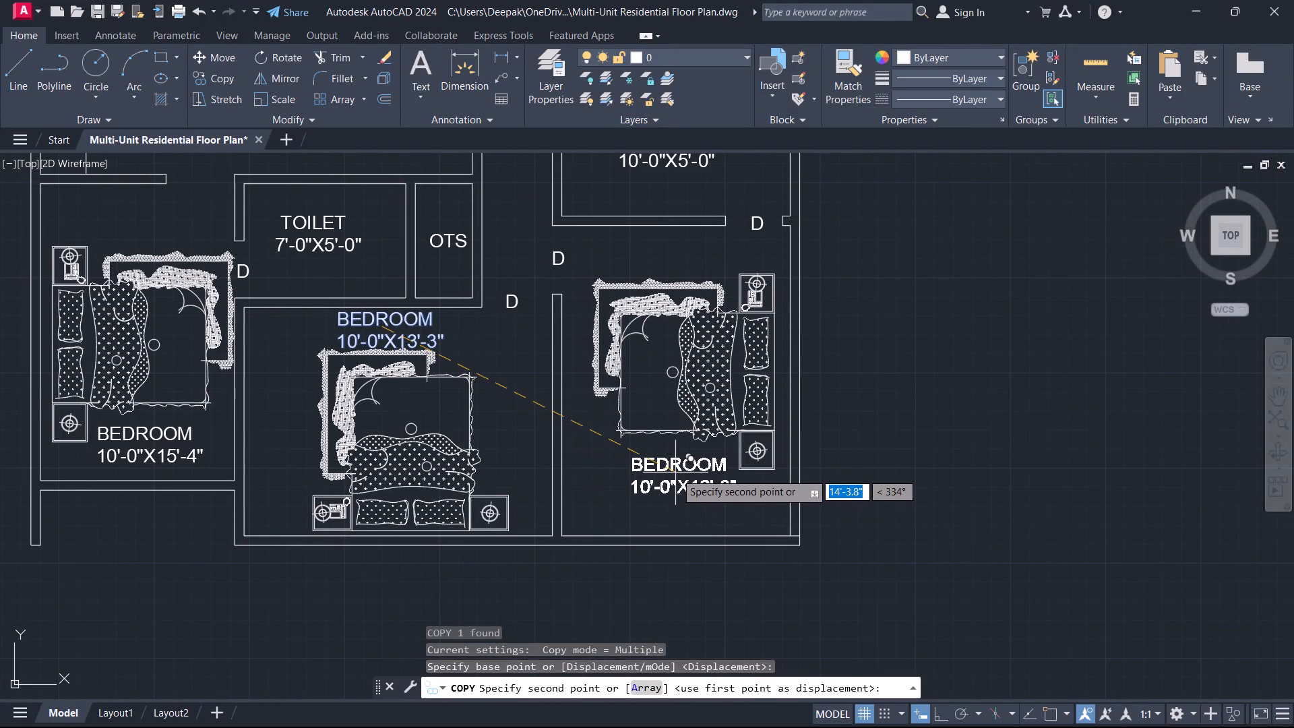
{"action": "left_click", "coordinate": [669, 473]}
{"action": "key", "text": "Escape"}
Delete the long vertical line standing outside the building's east wall.
{"action": "scroll", "coordinate": [629, 286], "scroll_direction": "down", "scroll_amount": 2}
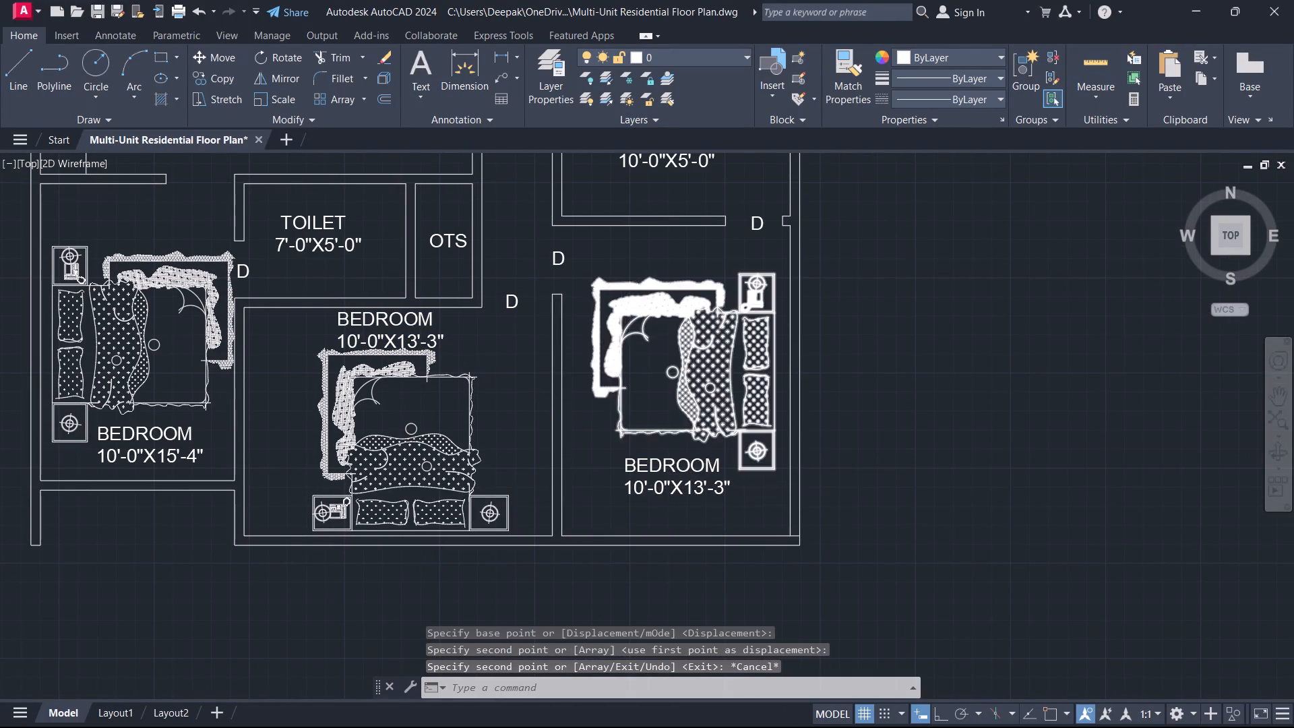
{"action": "middle_click_drag", "start_coordinate": [629, 286], "coordinate": [642, 446]}
{"action": "scroll", "coordinate": [617, 329], "scroll_direction": "down", "scroll_amount": 1}
{"action": "middle_click_drag", "start_coordinate": [630, 336], "coordinate": [652, 433]}
{"action": "scroll", "coordinate": [725, 370], "scroll_direction": "up", "scroll_amount": 1}
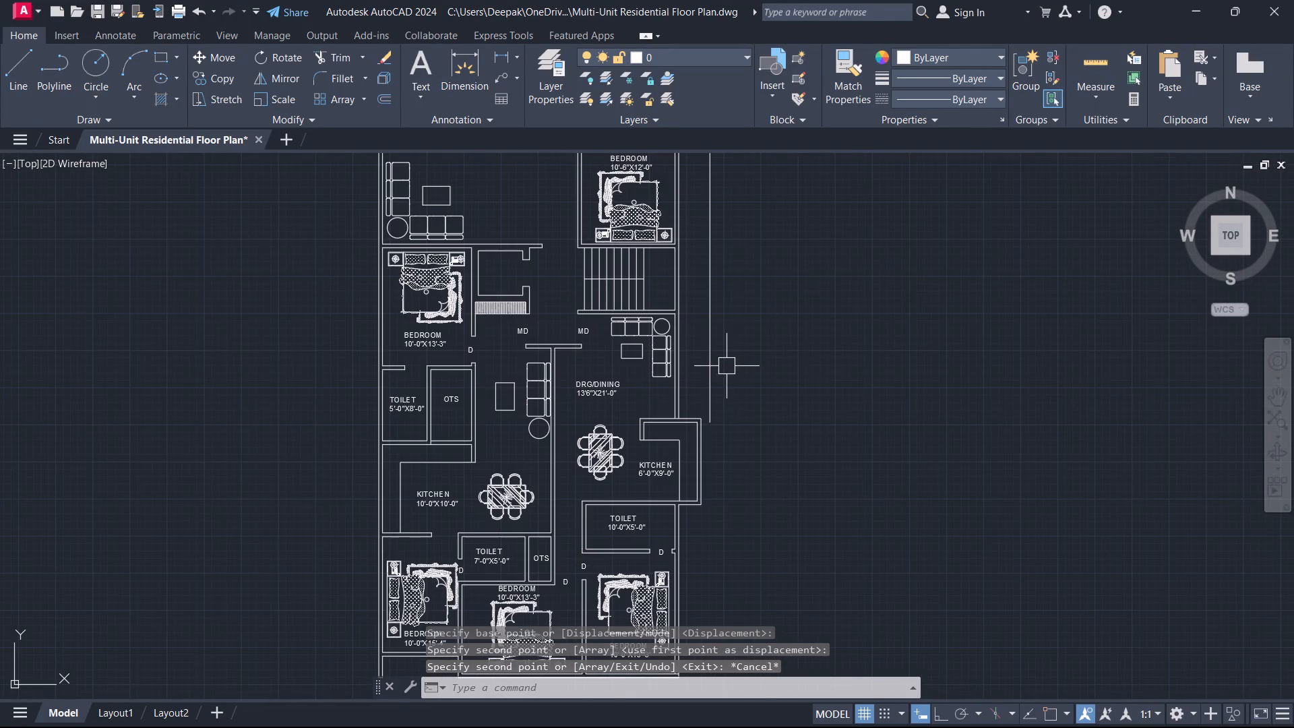
{"action": "left_click_drag", "start_coordinate": [721, 363], "coordinate": [715, 362]}
{"action": "left_click", "coordinate": [706, 357]}
{"action": "scroll", "coordinate": [769, 377], "scroll_direction": "down", "scroll_amount": 2}
{"action": "middle_click_drag", "start_coordinate": [769, 377], "coordinate": [711, 580]}
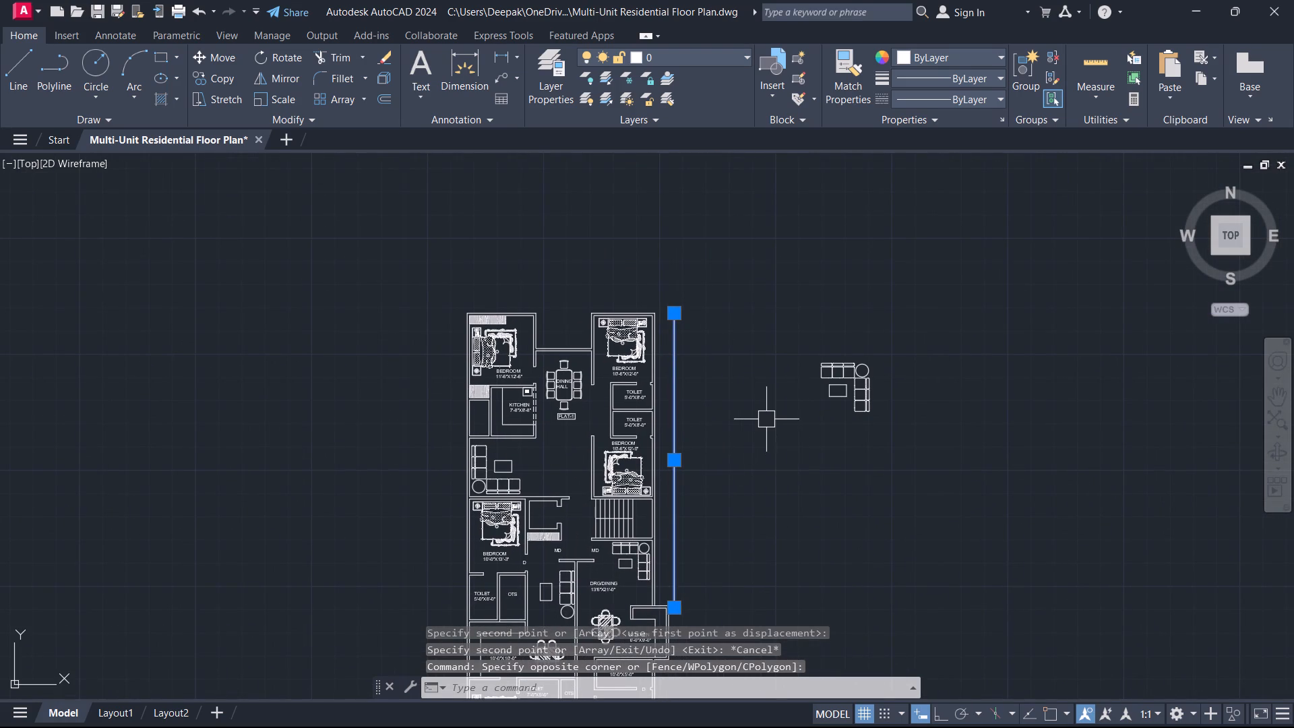
{"action": "key", "text": "Delete"}
Delete the spare sofa set lying outside the floor plan to the east.
{"action": "left_click_drag", "start_coordinate": [864, 425], "coordinate": [848, 415]}
{"action": "left_click", "coordinate": [768, 336]}
{"action": "key", "text": "Delete"}
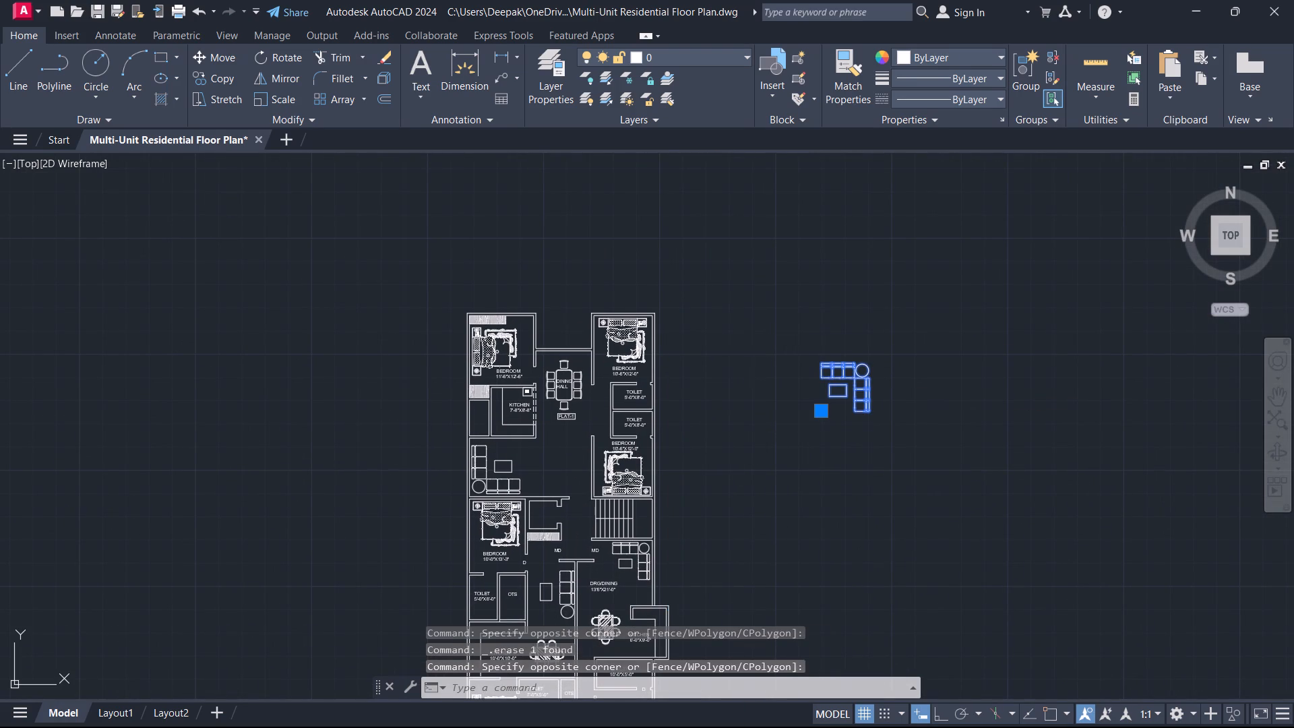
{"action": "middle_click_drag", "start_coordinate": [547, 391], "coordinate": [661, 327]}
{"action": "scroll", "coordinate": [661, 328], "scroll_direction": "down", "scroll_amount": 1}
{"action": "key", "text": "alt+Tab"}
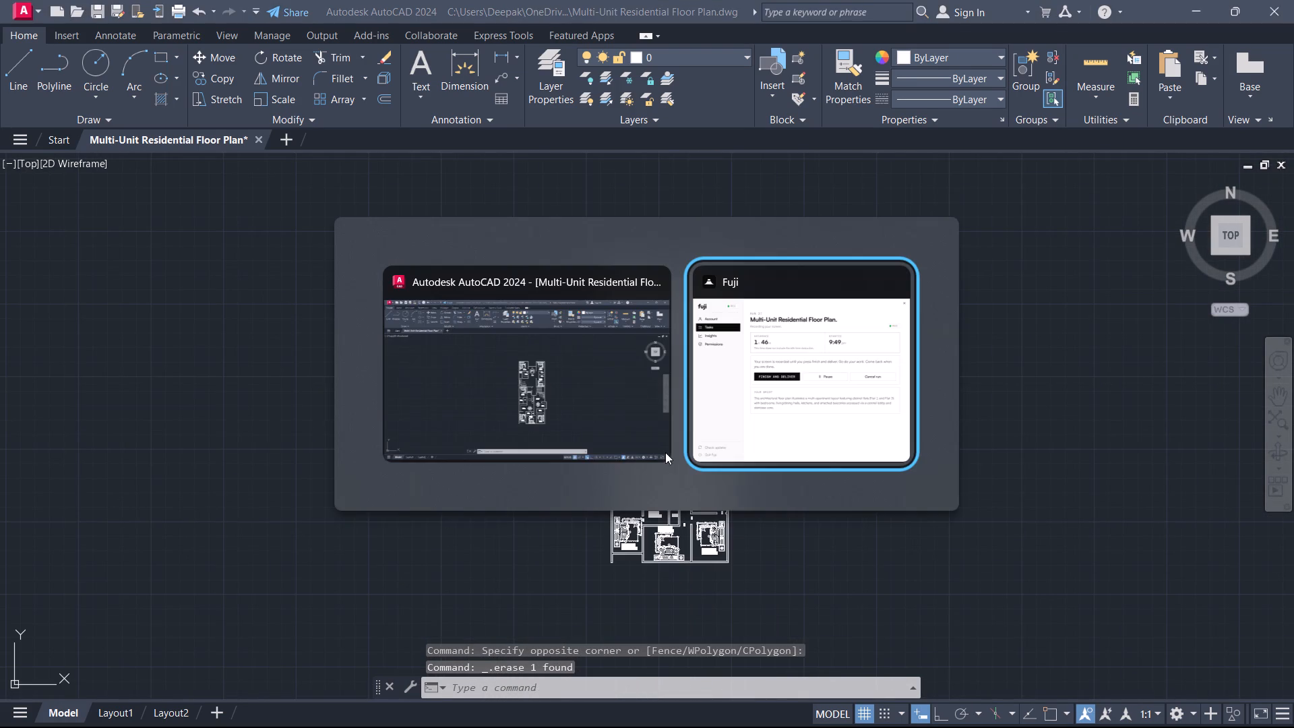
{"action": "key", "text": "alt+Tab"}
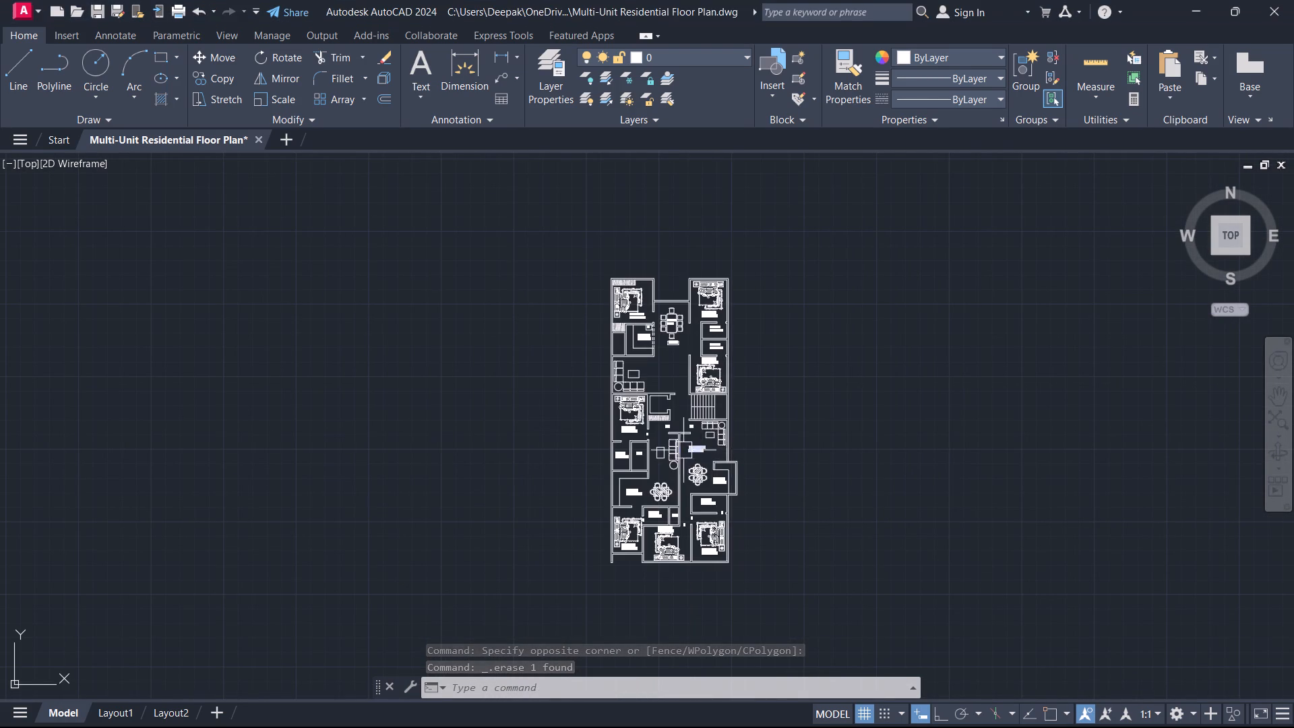
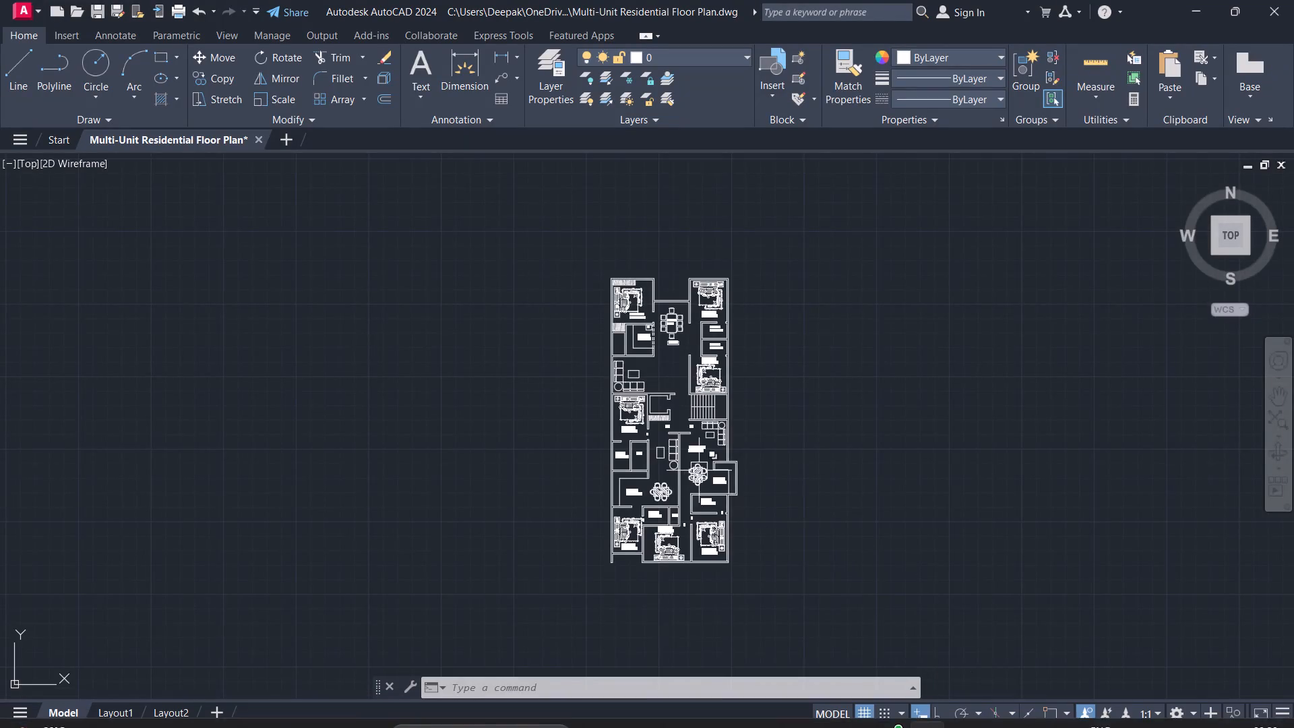
Insert the double-bowl sink block A$C3AD04... from the recent blocks in the empty space beside the floor plan.
{"action": "scroll", "coordinate": [658, 455], "scroll_direction": "up", "scroll_amount": 2}
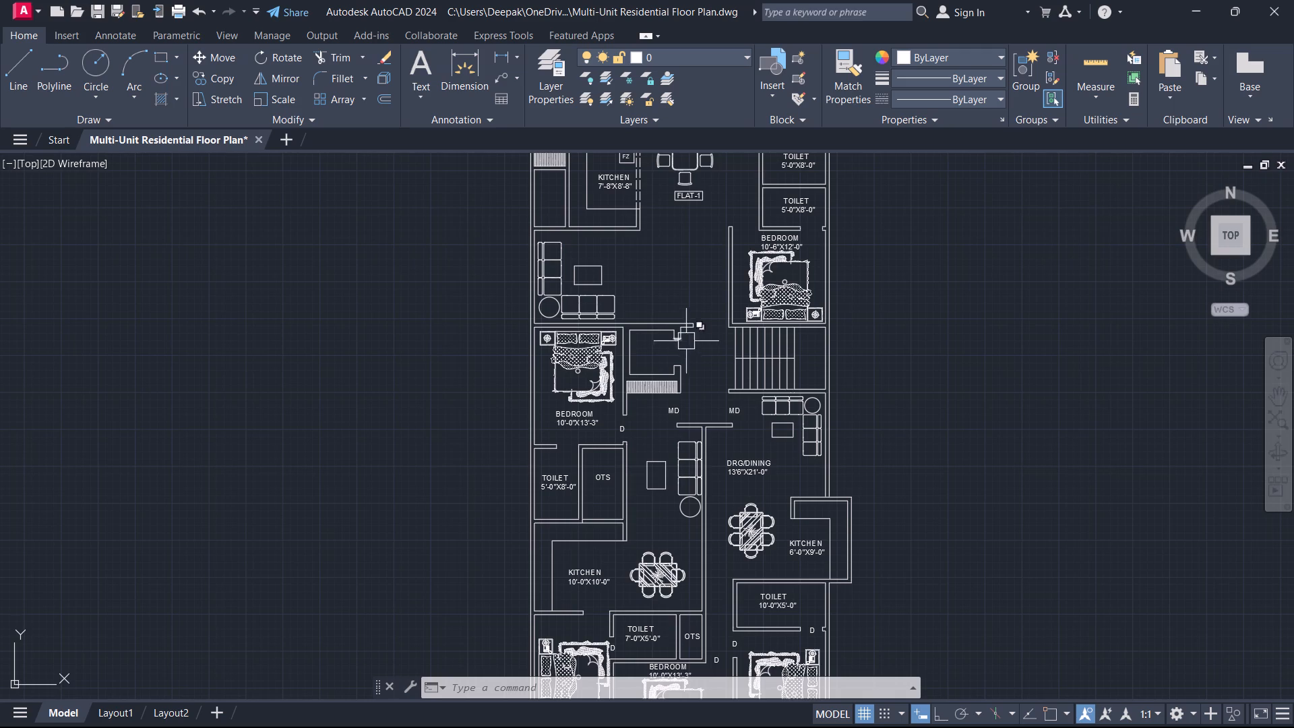
{"action": "middle_click_drag", "start_coordinate": [710, 516], "coordinate": [703, 316]}
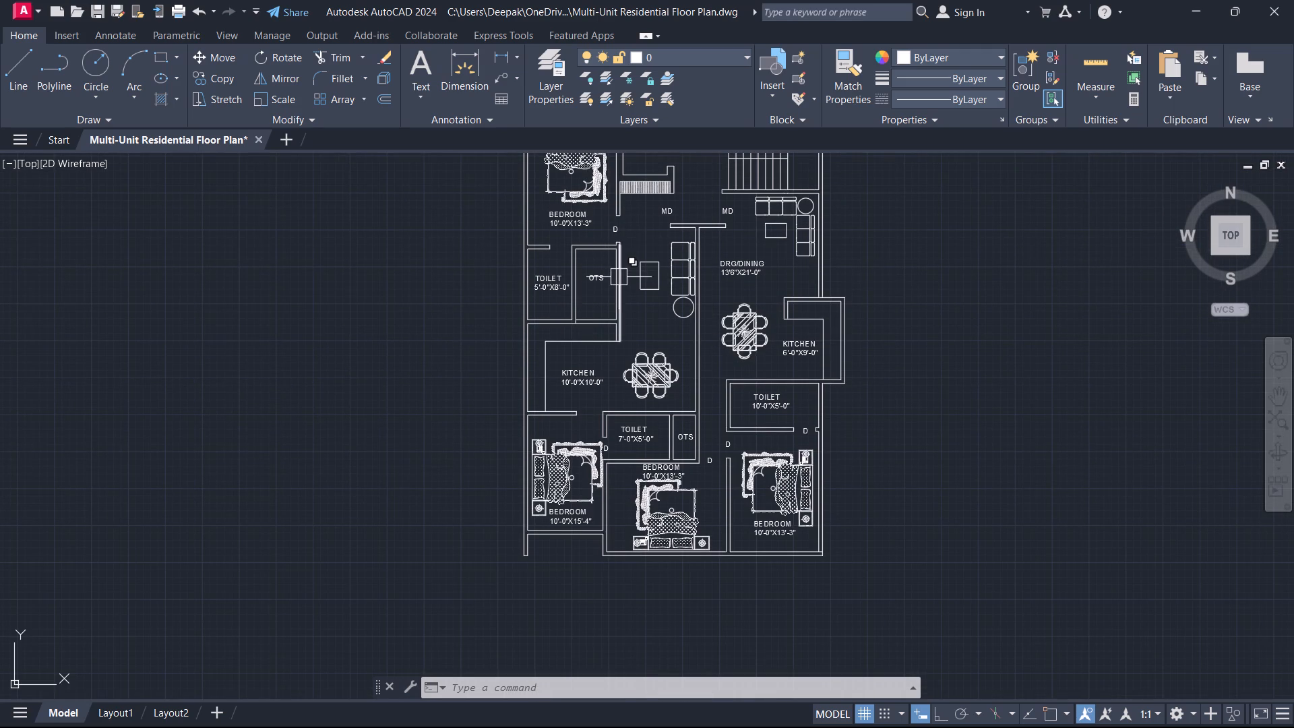
{"action": "type", "text": "I"}
{"action": "key", "text": "space"}
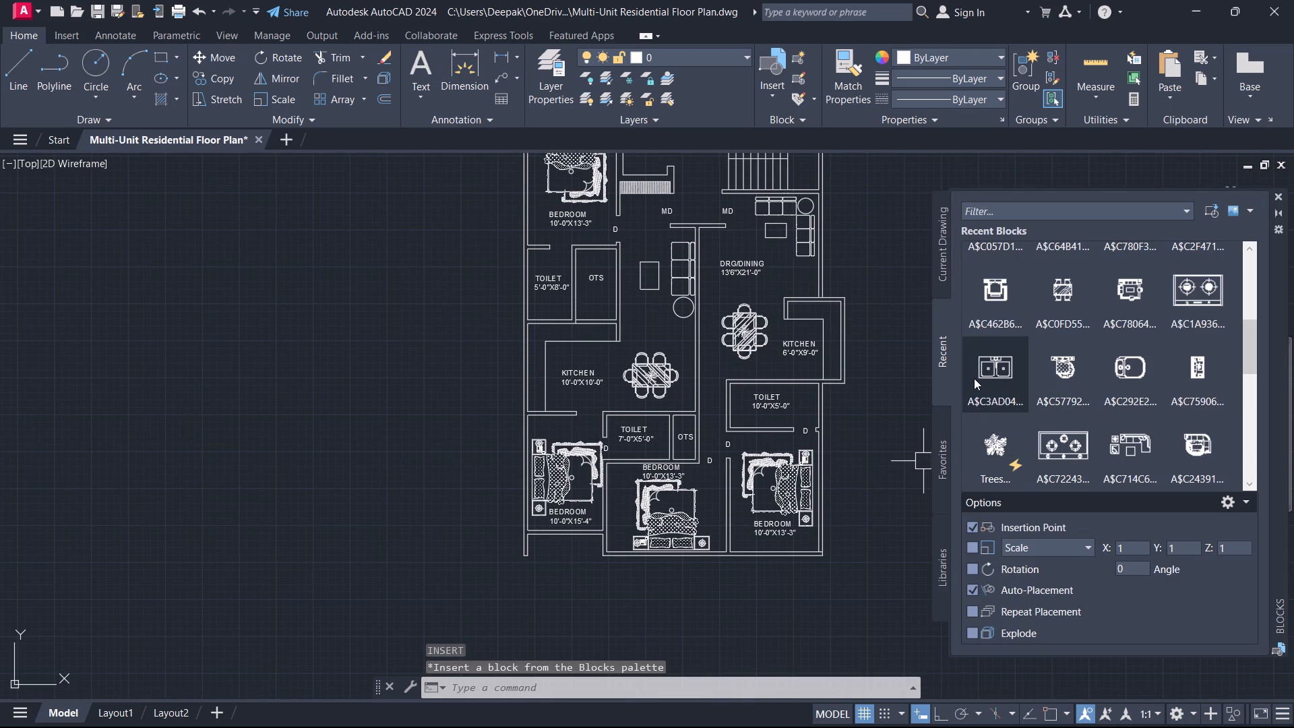
{"action": "left_click", "coordinate": [988, 382]}
{"action": "left_click", "coordinate": [391, 405]}
{"action": "key", "text": "Escape"}
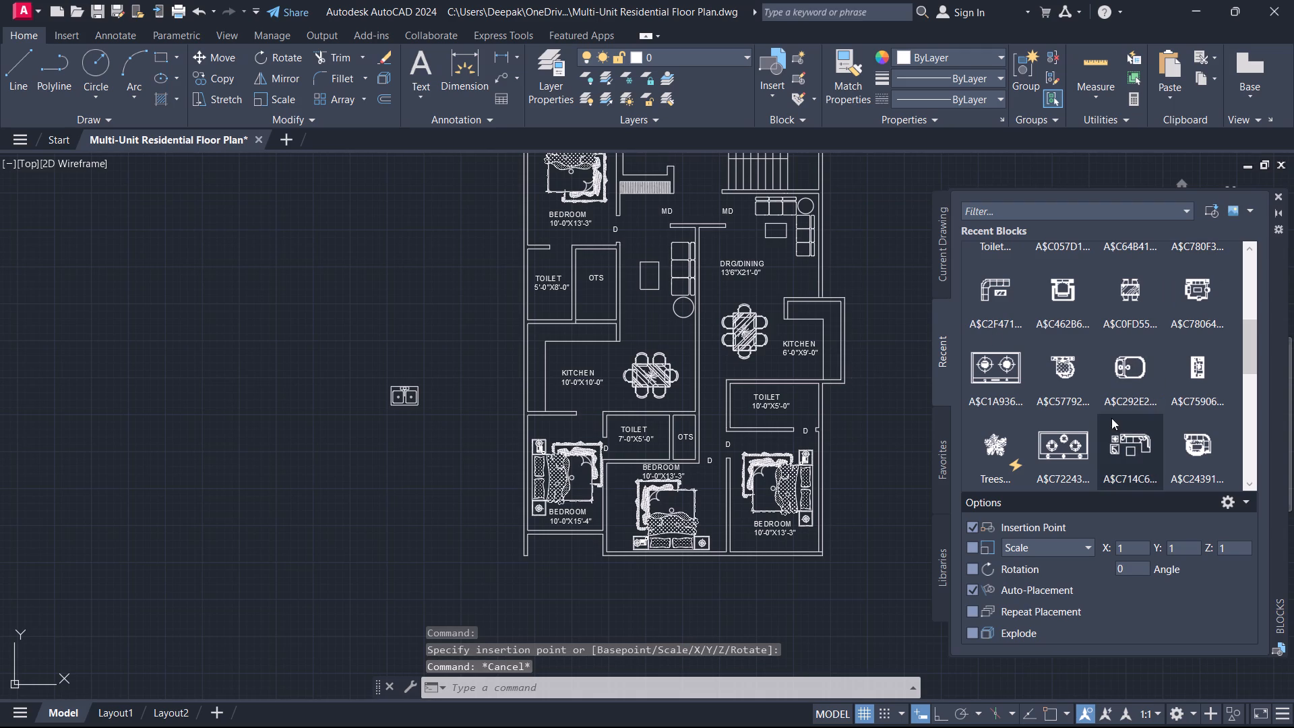
Insert the gas stove block A$C2A3C6... from the recent blocks just above the sink outside the plan.
{"action": "scroll", "coordinate": [1127, 328], "scroll_direction": "up", "scroll_amount": 1}
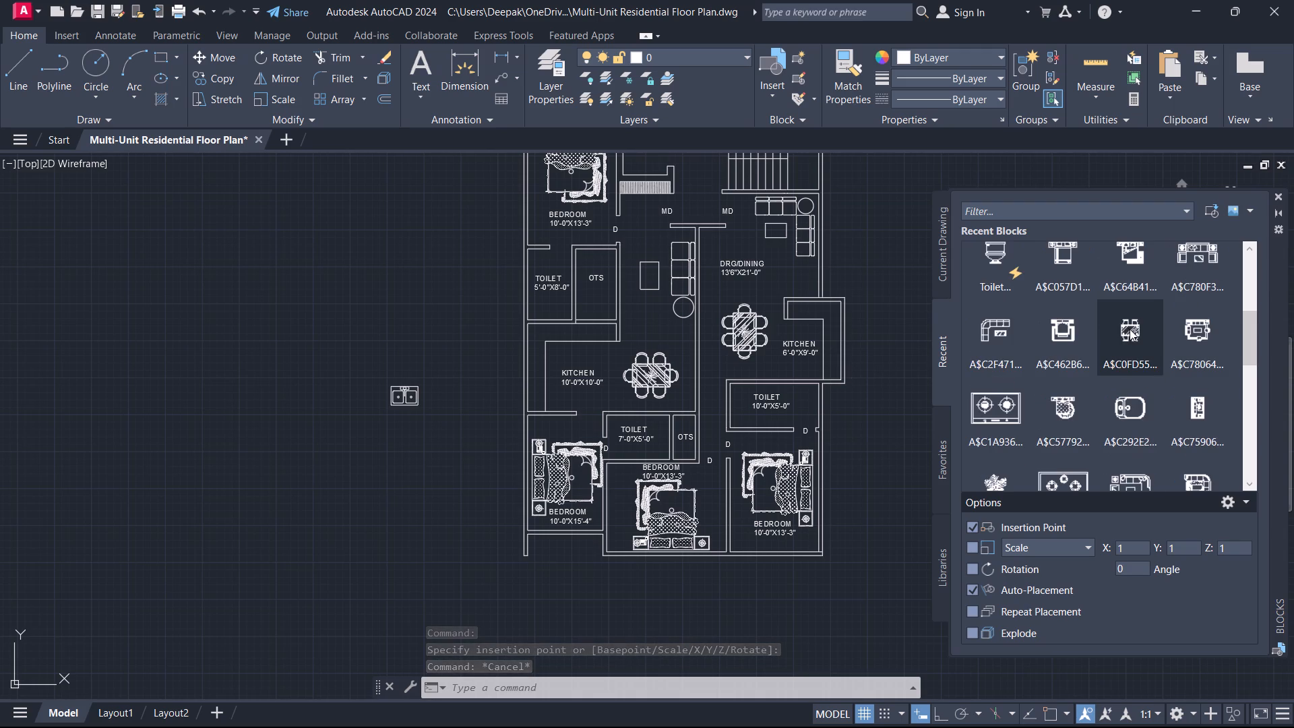
{"action": "scroll", "coordinate": [1102, 348], "scroll_direction": "up", "scroll_amount": 2}
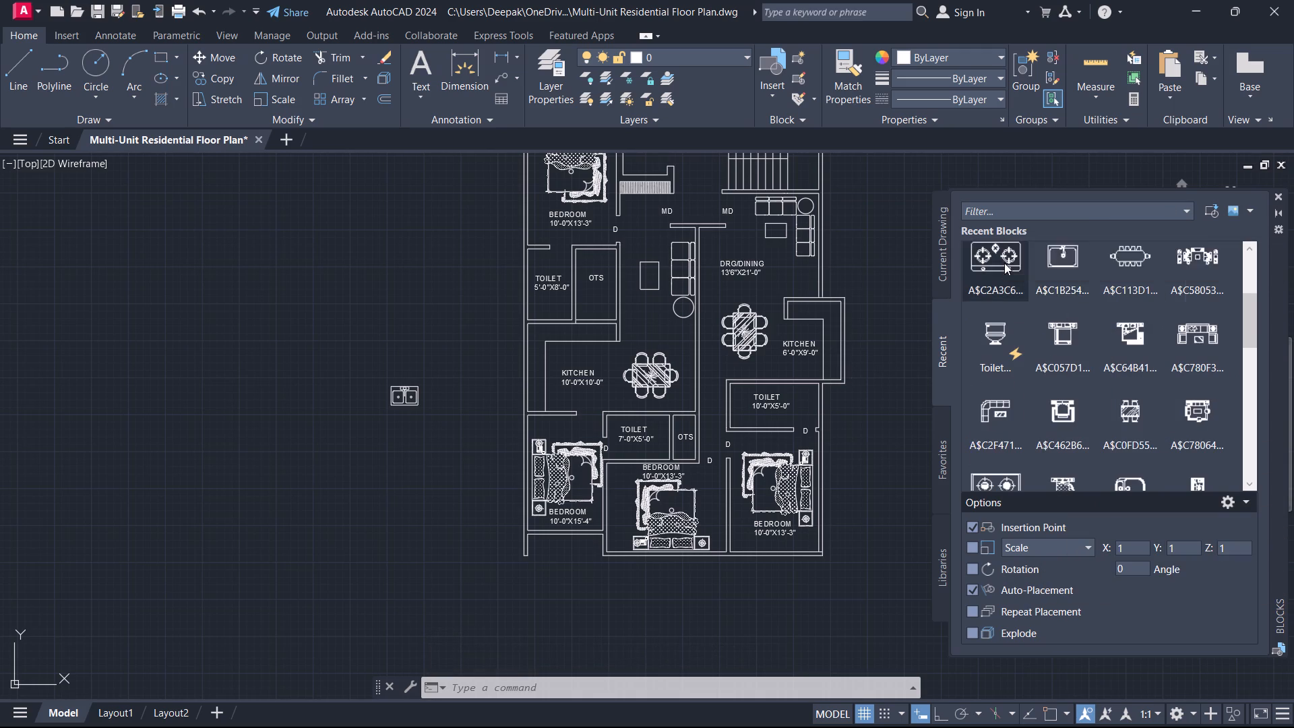
{"action": "left_click", "coordinate": [1004, 263]}
{"action": "left_click", "coordinate": [391, 367]}
{"action": "key", "text": "Escape"}
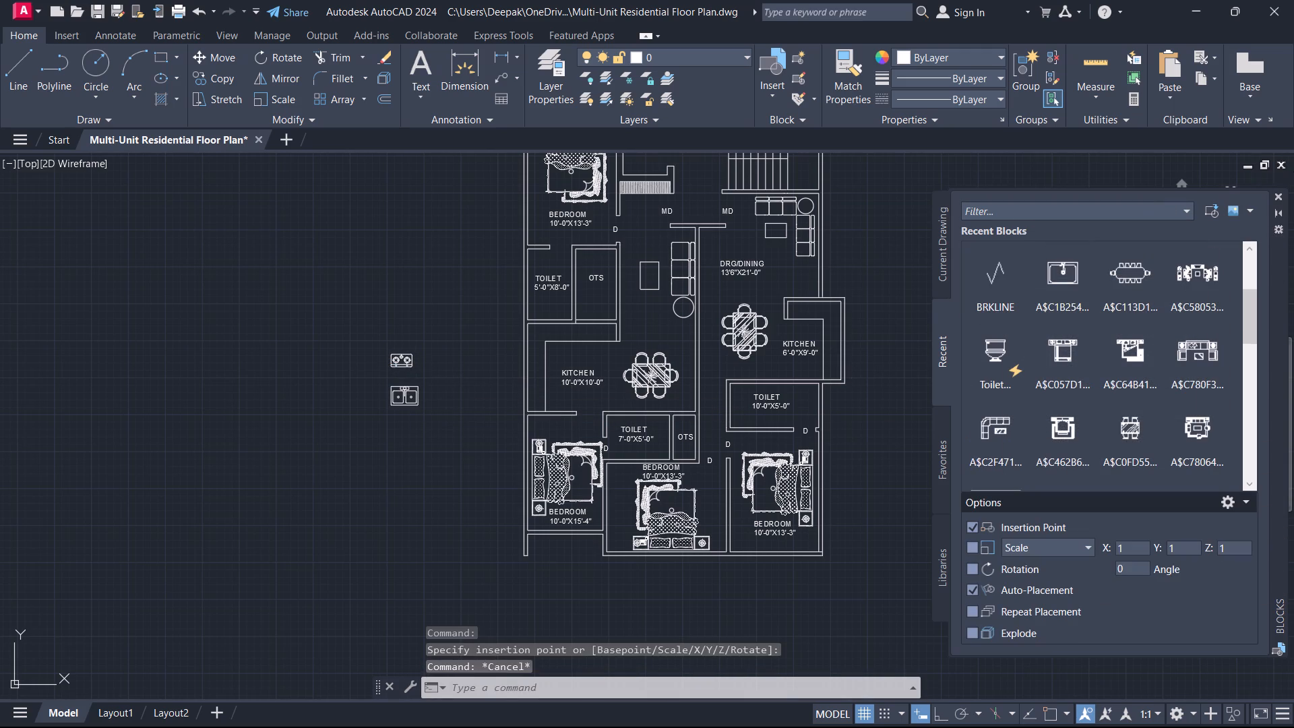
{"action": "left_click", "coordinate": [1277, 195]}
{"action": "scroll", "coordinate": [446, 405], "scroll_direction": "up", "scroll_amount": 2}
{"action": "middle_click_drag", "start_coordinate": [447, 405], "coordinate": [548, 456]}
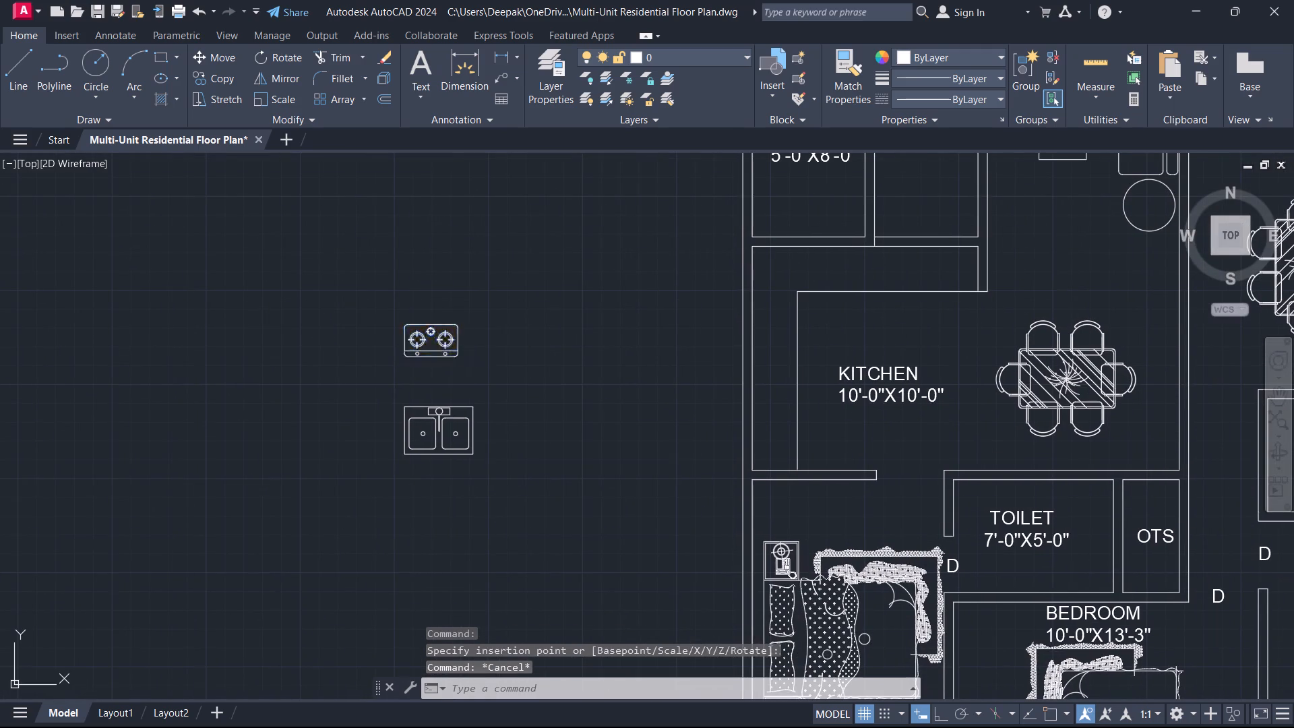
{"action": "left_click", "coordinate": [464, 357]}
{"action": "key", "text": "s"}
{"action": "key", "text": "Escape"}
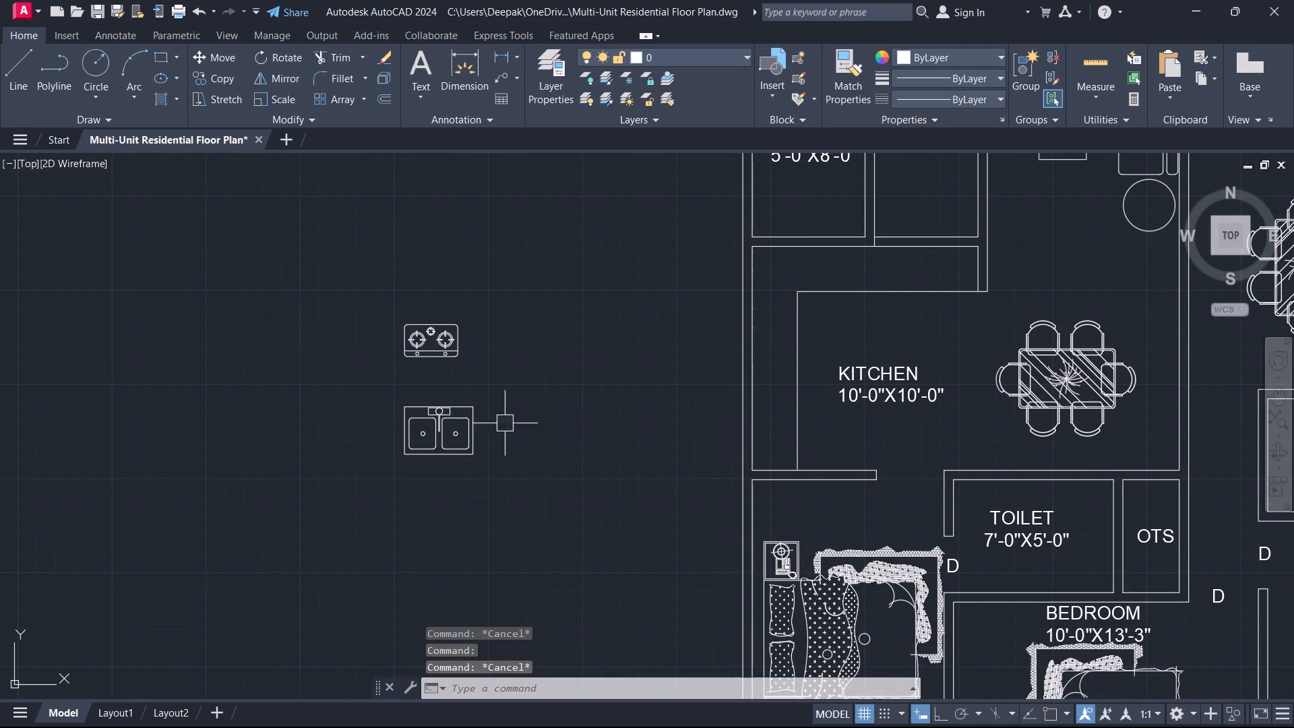
Rotate the sink outside the plan by 90° counterclockwise with Ortho on, so its faucet side faces west.
{"action": "left_click", "coordinate": [528, 454]}
{"action": "left_click", "coordinate": [409, 416]}
{"action": "type", "text": "RO"}
{"action": "key", "text": "space"}
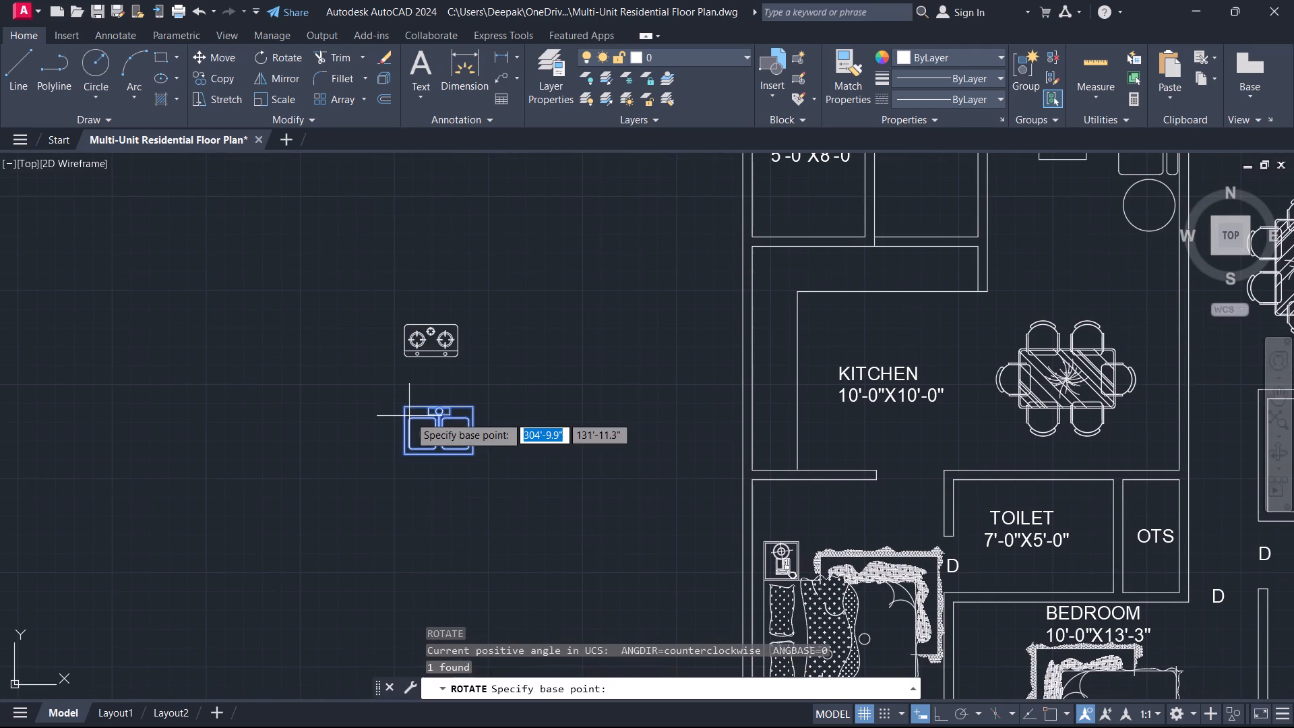
{"action": "scroll", "coordinate": [409, 416], "scroll_direction": "up", "scroll_amount": 2}
{"action": "left_click", "coordinate": [496, 365]}
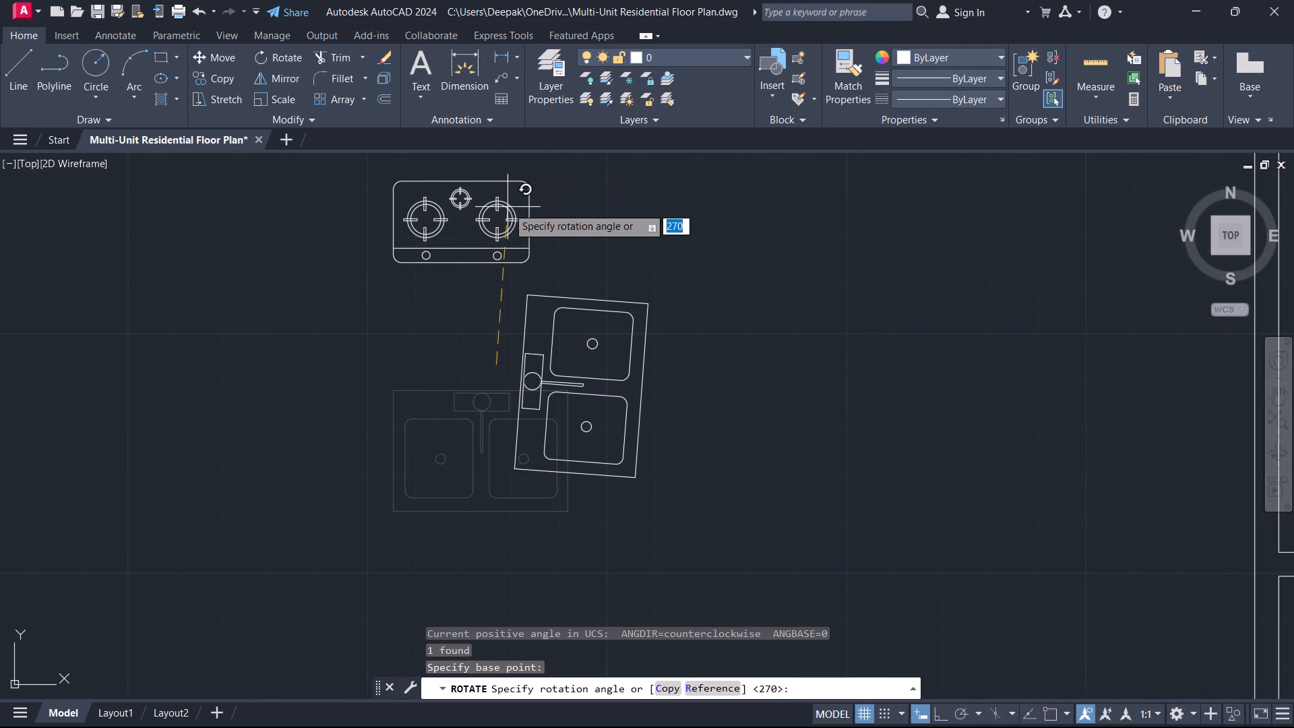
{"action": "key", "text": "F8"}
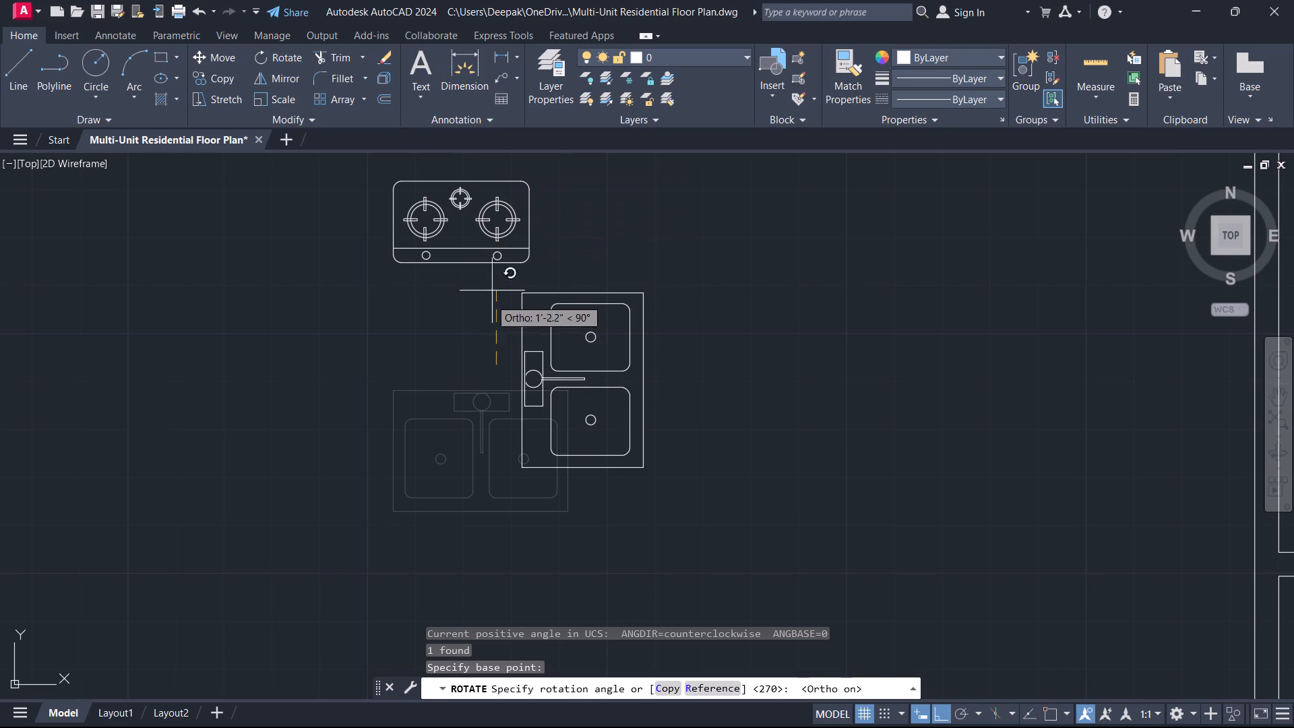
{"action": "left_click", "coordinate": [499, 303]}
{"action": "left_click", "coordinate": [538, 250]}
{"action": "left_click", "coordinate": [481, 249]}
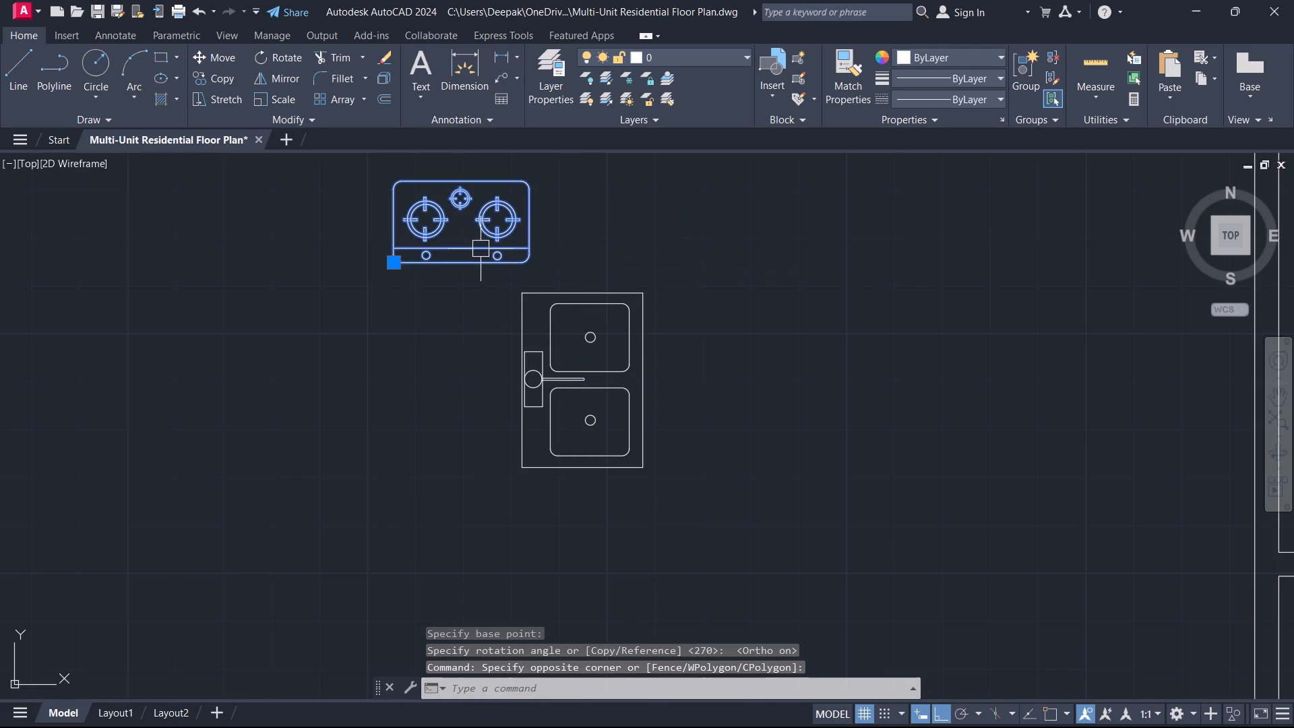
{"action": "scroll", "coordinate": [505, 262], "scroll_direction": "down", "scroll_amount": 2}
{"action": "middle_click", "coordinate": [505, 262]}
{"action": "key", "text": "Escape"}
Copy the rotated sink onto the counter along the west wall of the 10'-0"X10'-0" kitchen.
{"action": "left_click", "coordinate": [616, 324]}
{"action": "left_click", "coordinate": [528, 301]}
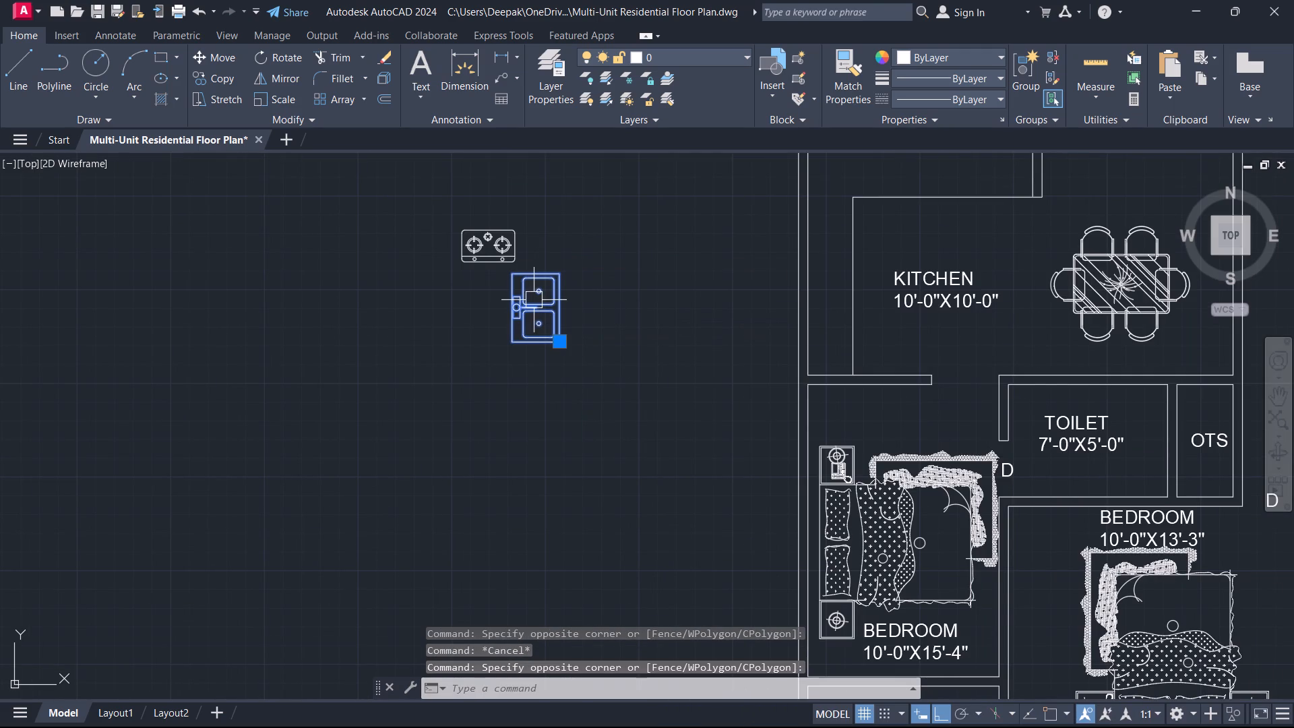
{"action": "key", "text": "c"}
{"action": "key", "text": "o"}
{"action": "key", "text": "space"}
{"action": "scroll", "coordinate": [530, 315], "scroll_direction": "up", "scroll_amount": 1}
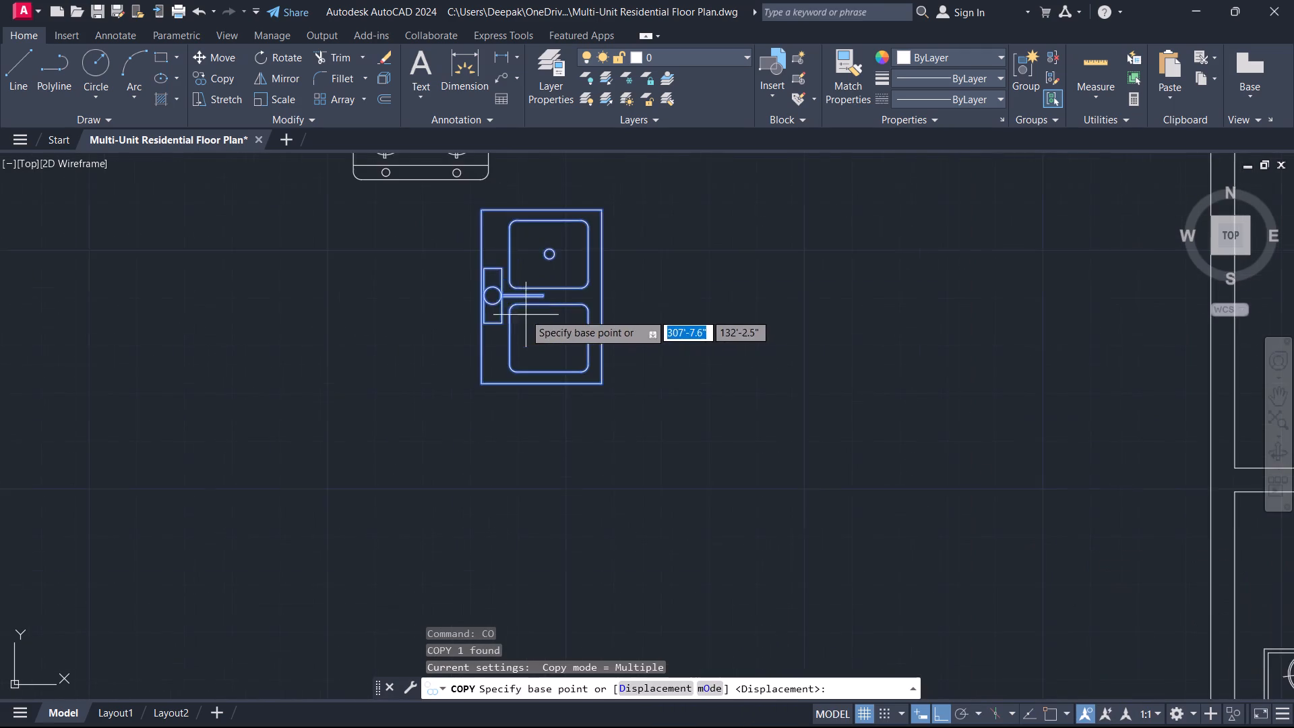
{"action": "scroll", "coordinate": [524, 313], "scroll_direction": "up", "scroll_amount": 2}
{"action": "left_click_drag", "start_coordinate": [451, 287], "coordinate": [457, 289]}
{"action": "scroll", "coordinate": [629, 283], "scroll_direction": "down", "scroll_amount": 1}
{"action": "scroll", "coordinate": [631, 282], "scroll_direction": "up", "scroll_amount": 1}
{"action": "scroll", "coordinate": [632, 282], "scroll_direction": "down", "scroll_amount": 2}
{"action": "middle_click_drag", "start_coordinate": [632, 282], "coordinate": [472, 386]}
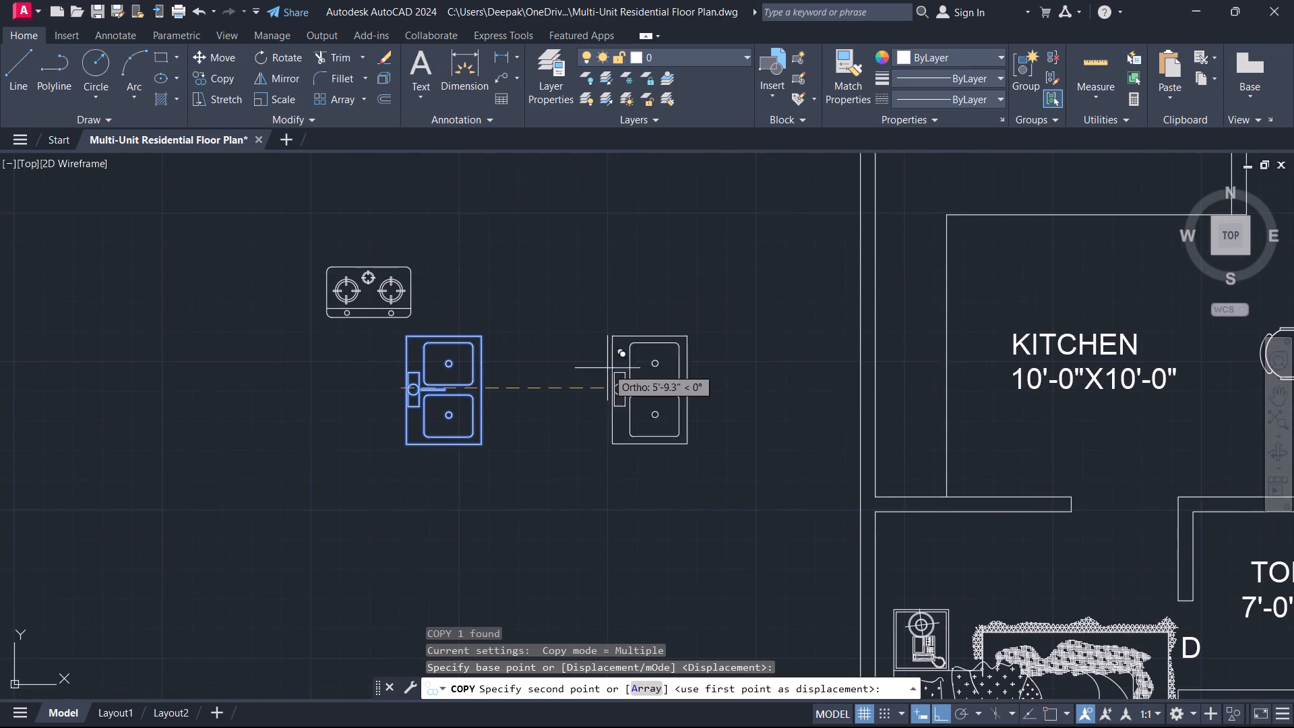
{"action": "left_click", "coordinate": [874, 306]}
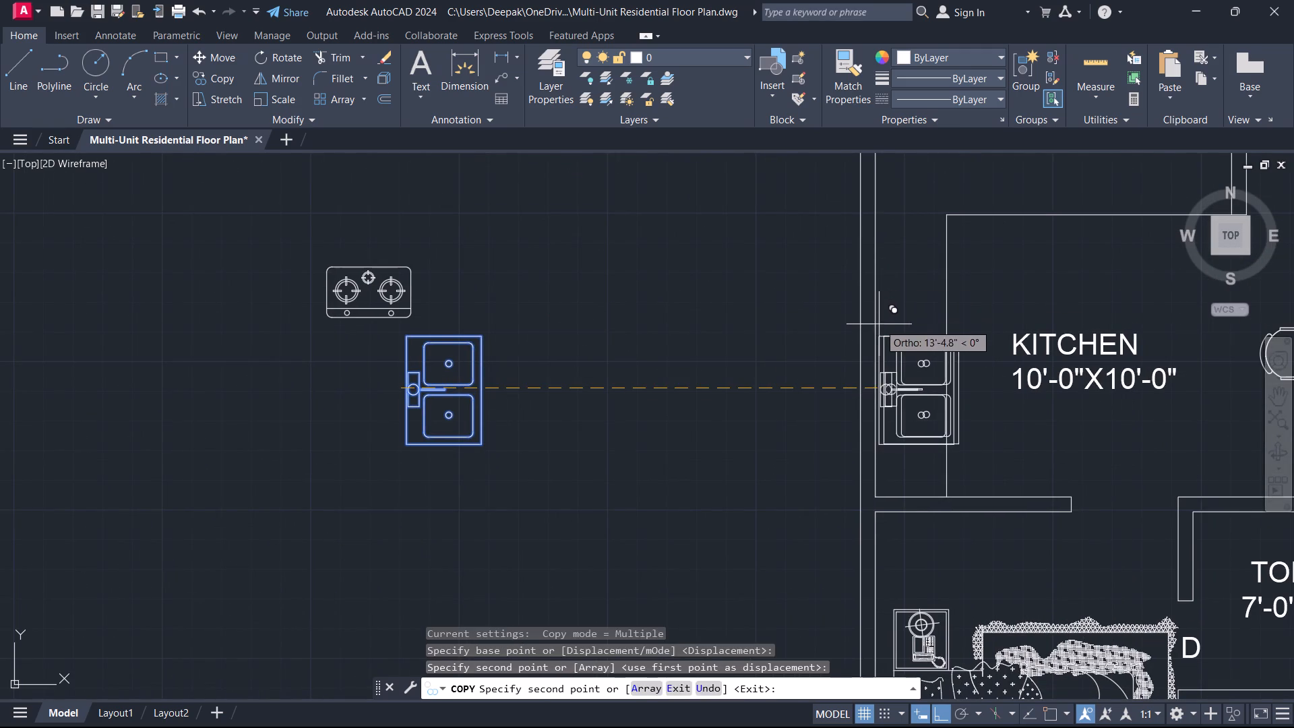
{"action": "key", "text": "Escape"}
Move the copied sink slightly north along the kitchen's west counter.
{"action": "left_click", "coordinate": [907, 413]}
{"action": "left_click", "coordinate": [896, 377]}
{"action": "type", "text": "M"}
{"action": "key", "text": "space"}
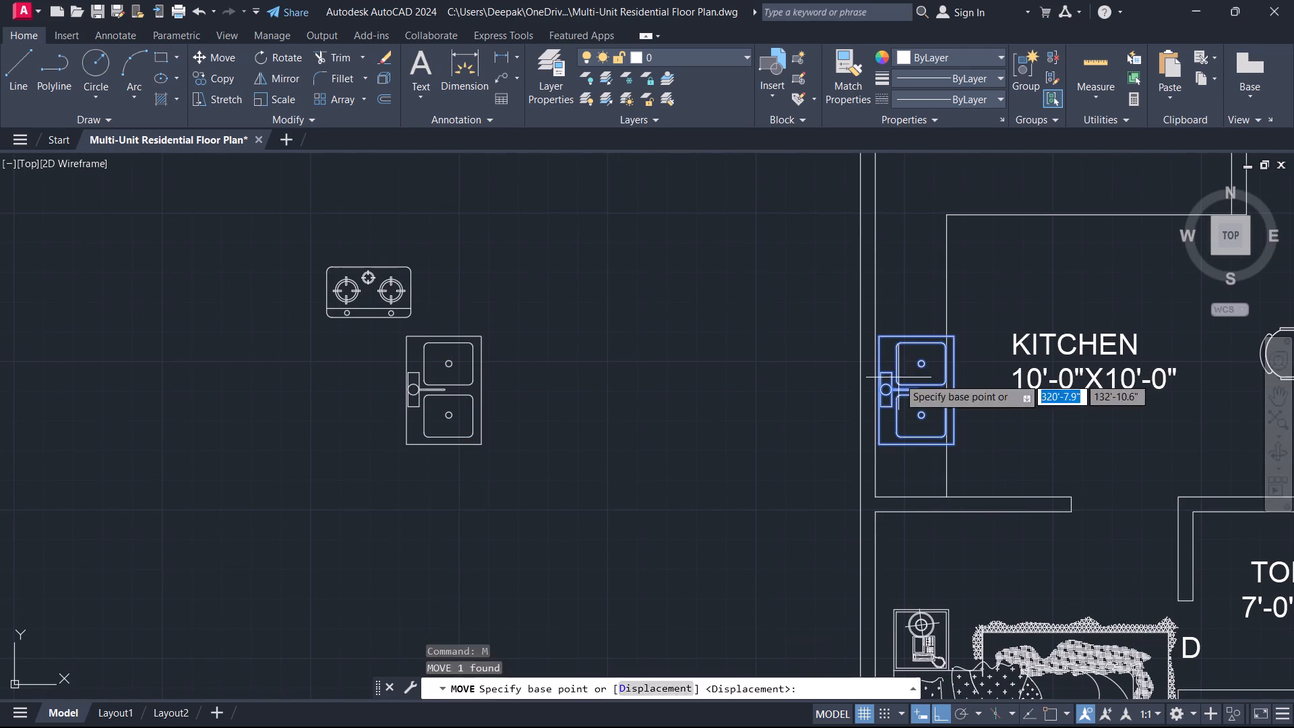
{"action": "left_click", "coordinate": [900, 377]}
{"action": "left_click", "coordinate": [894, 349]}
{"action": "key", "text": "Escape"}
Scale the copied sink down about a point on the kitchen's west wall so it fits within the counter depth.
{"action": "left_click", "coordinate": [890, 354]}
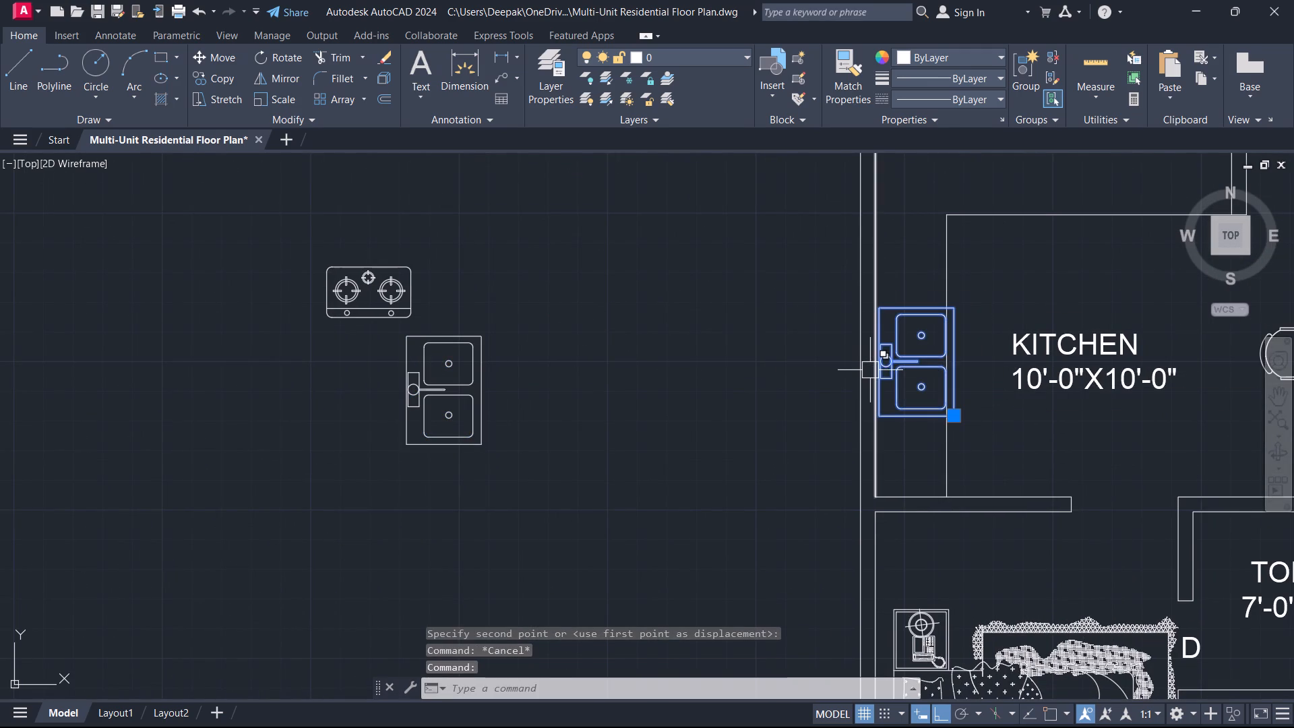
{"action": "type", "text": "SC"}
{"action": "scroll", "coordinate": [851, 383], "scroll_direction": "up", "scroll_amount": 2}
{"action": "scroll", "coordinate": [897, 340], "scroll_direction": "up", "scroll_amount": 1}
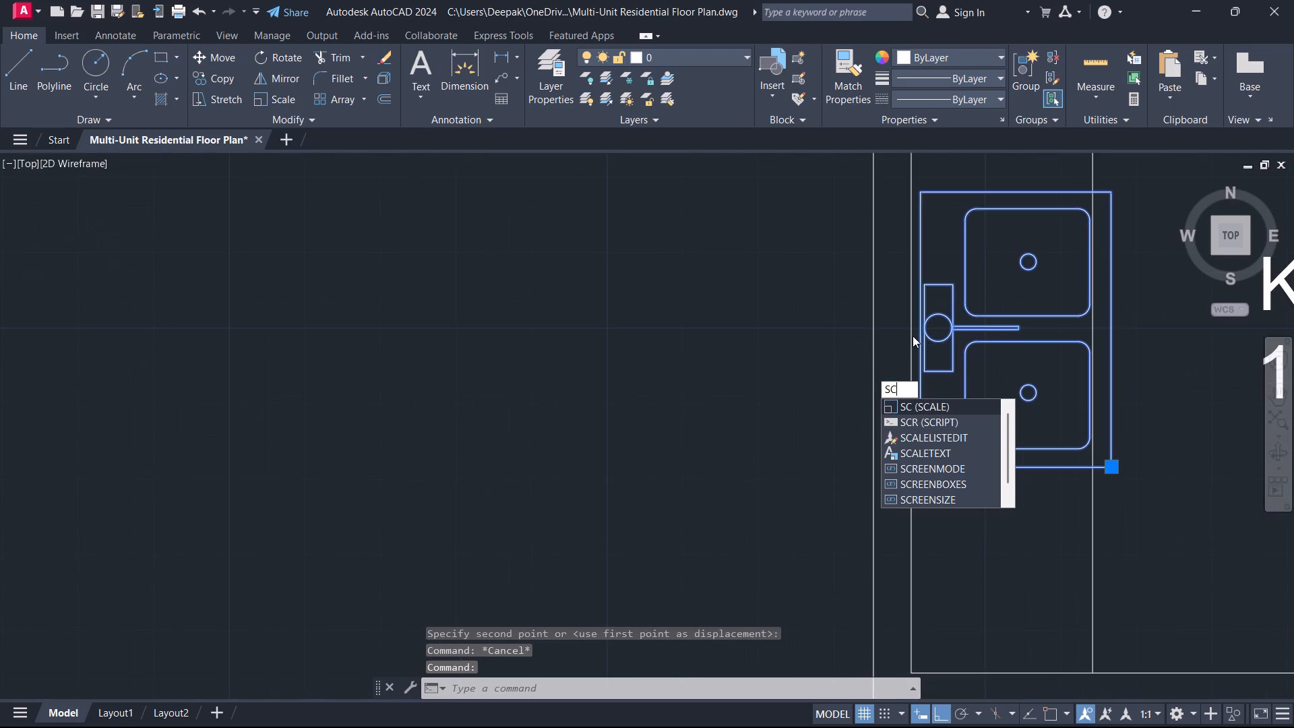
{"action": "key", "text": "space"}
{"action": "left_click", "coordinate": [919, 345]}
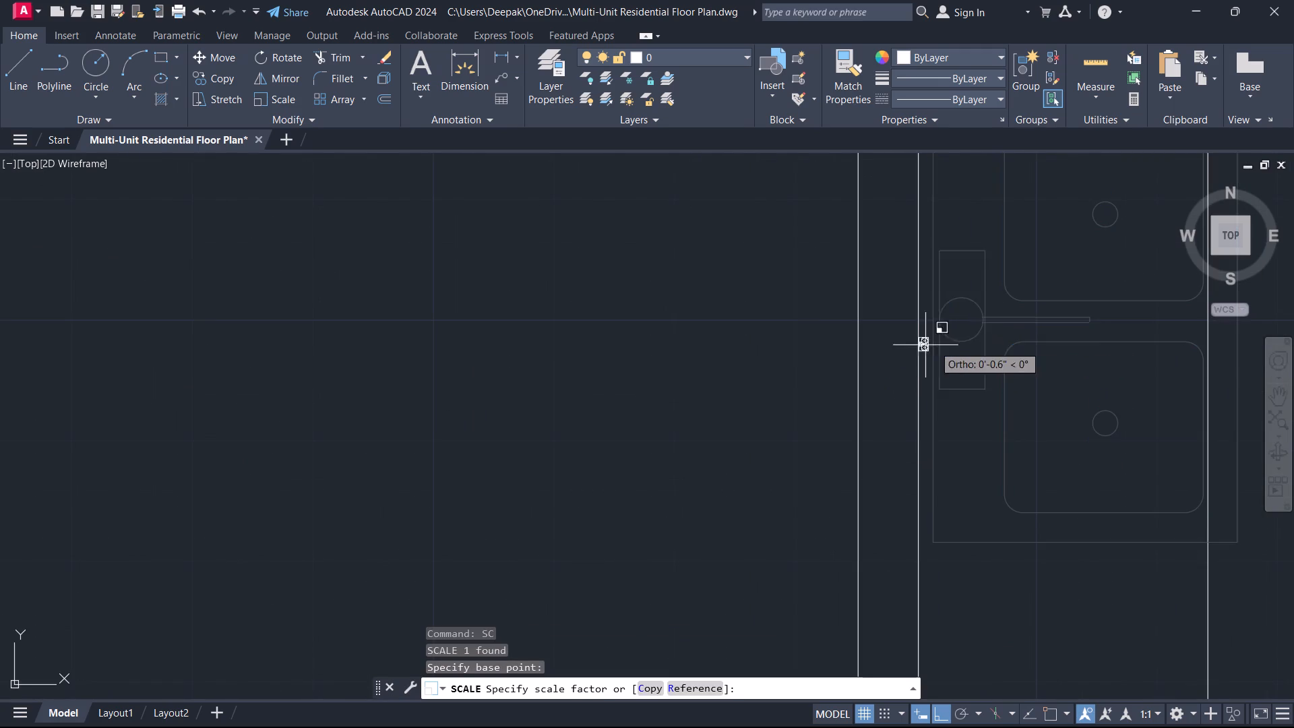
{"action": "middle_click_drag", "start_coordinate": [1050, 332], "coordinate": [764, 363]}
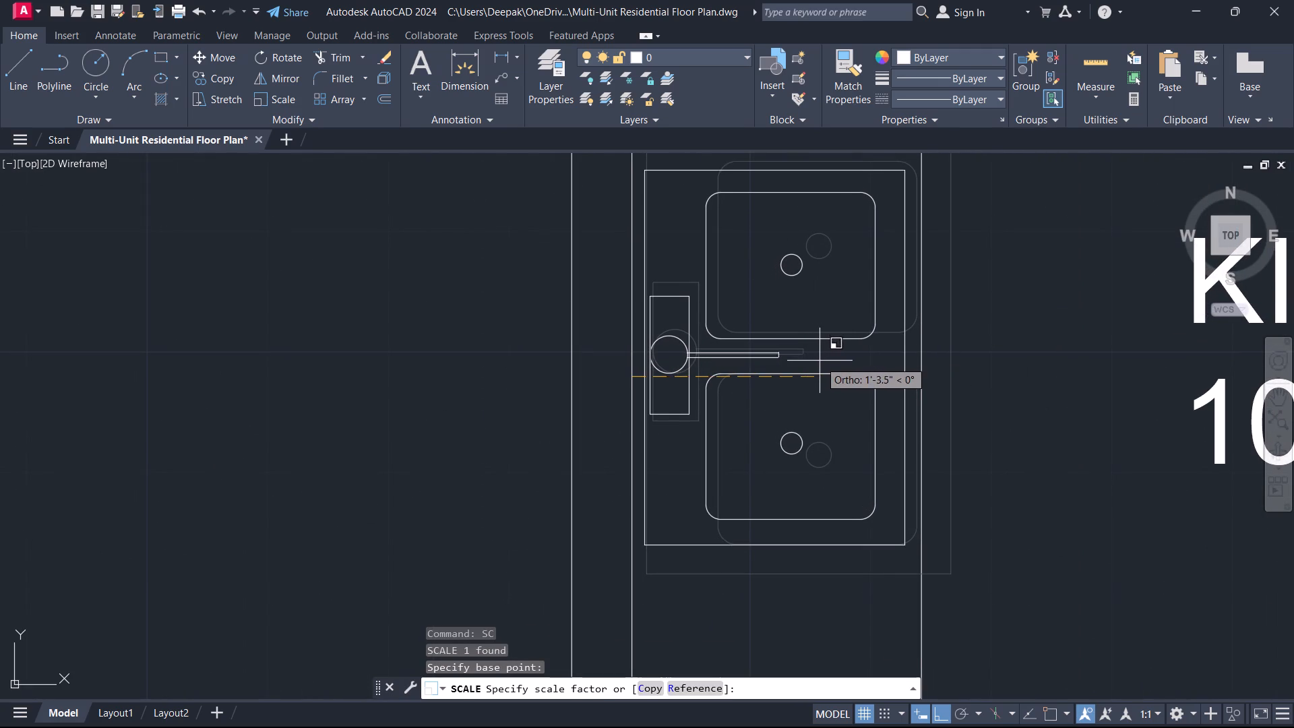
{"action": "left_click", "coordinate": [820, 361]}
{"action": "key", "text": "Escape"}
Copy the gas stove, with Ortho off, onto the north counter of the 10'-0"X10'-0" kitchen.
{"action": "scroll", "coordinate": [805, 364], "scroll_direction": "down", "scroll_amount": 3}
{"action": "middle_click_drag", "start_coordinate": [803, 364], "coordinate": [785, 399]}
{"action": "scroll", "coordinate": [785, 399], "scroll_direction": "down", "scroll_amount": 1}
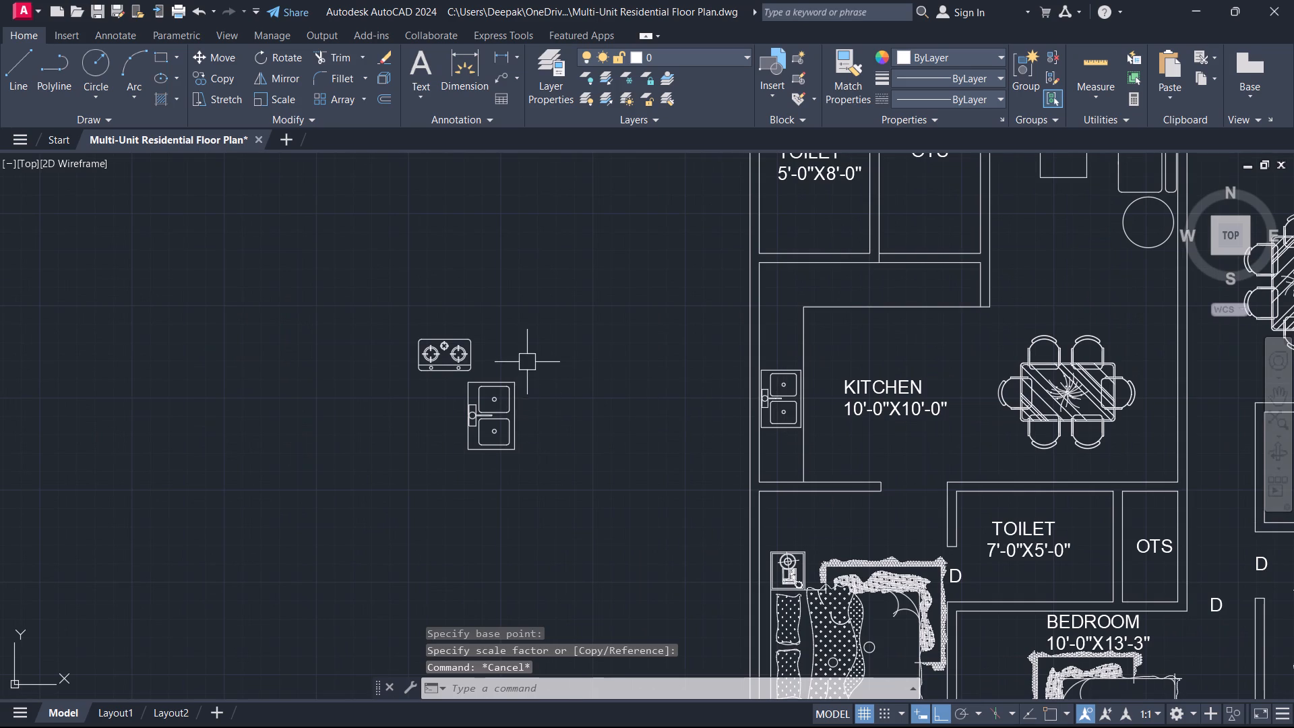
{"action": "left_click", "coordinate": [528, 361]}
{"action": "left_click", "coordinate": [397, 342]}
{"action": "type", "text": "CO"}
{"action": "key", "text": "space"}
{"action": "scroll", "coordinate": [497, 317], "scroll_direction": "up", "scroll_amount": 1}
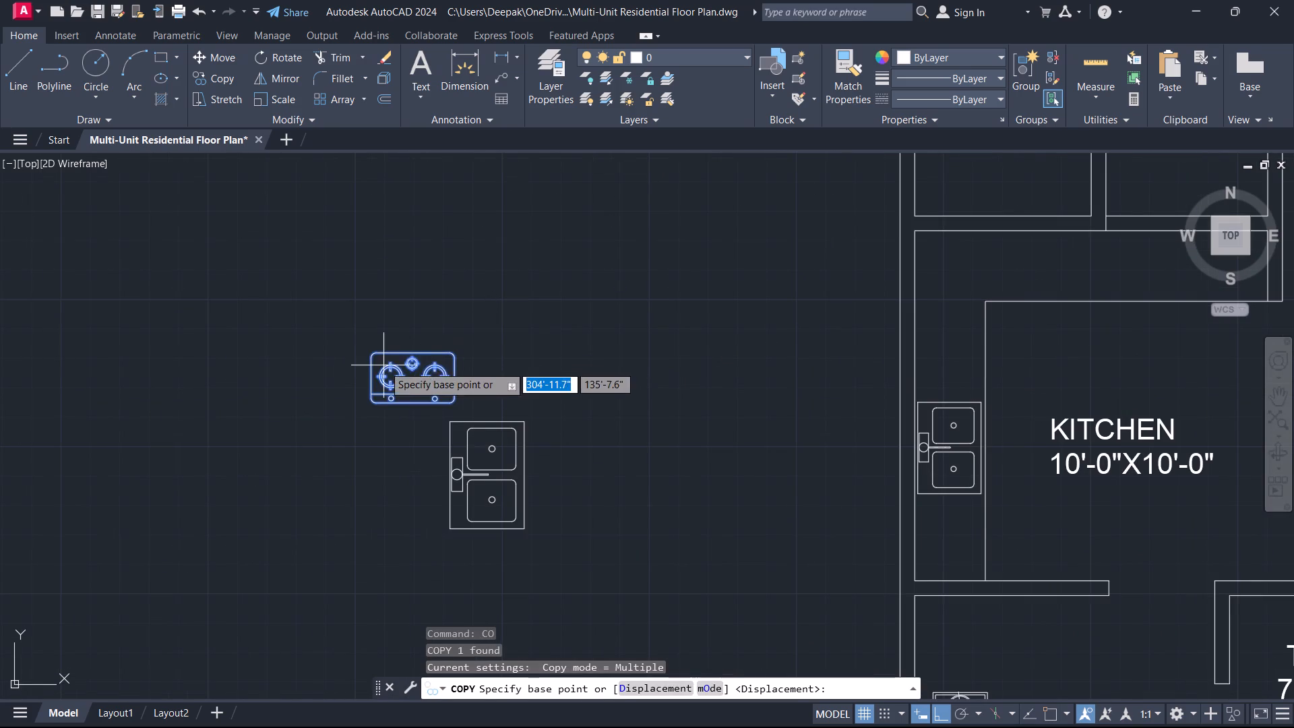
{"action": "left_click", "coordinate": [384, 366]}
{"action": "key", "text": "F8"}
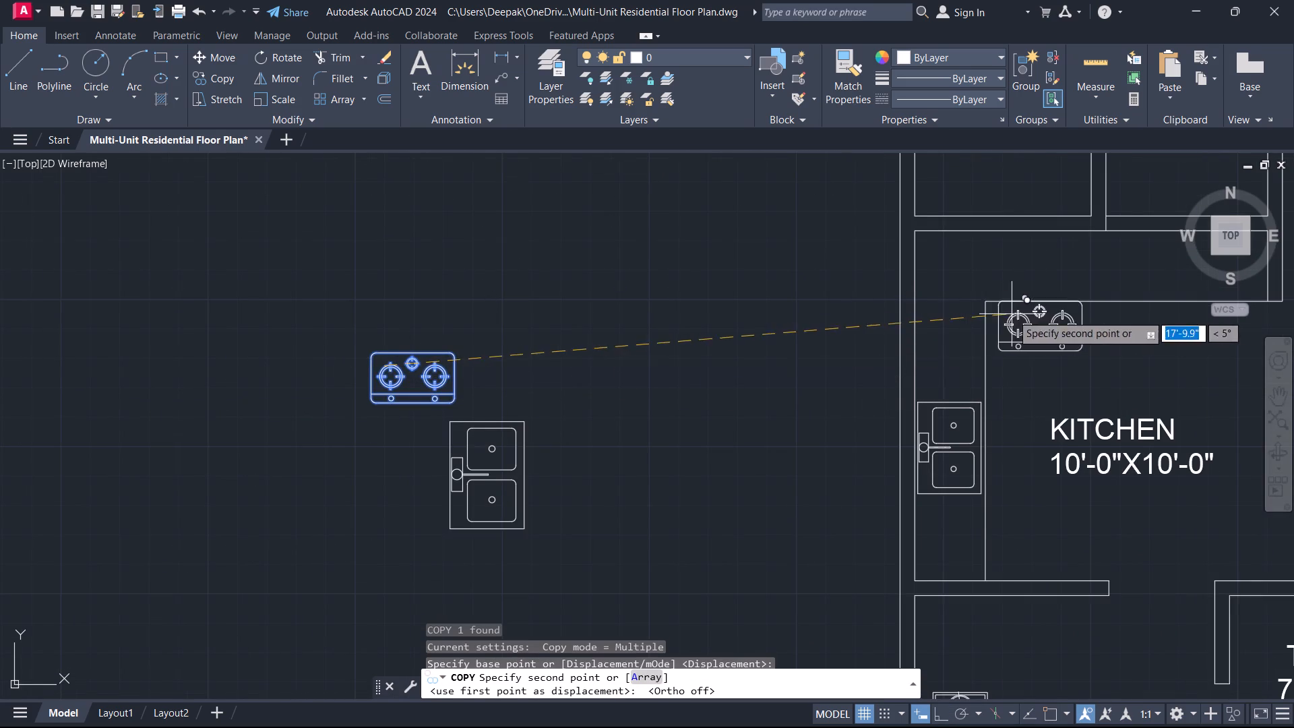
{"action": "middle_click_drag", "start_coordinate": [1012, 314], "coordinate": [793, 420]}
{"action": "scroll", "coordinate": [864, 393], "scroll_direction": "up", "scroll_amount": 2}
{"action": "left_click", "coordinate": [851, 342]}
{"action": "key", "text": "Escape"}
Delete the original stove and sink left outside the floor plan.
{"action": "scroll", "coordinate": [837, 367], "scroll_direction": "down", "scroll_amount": 4}
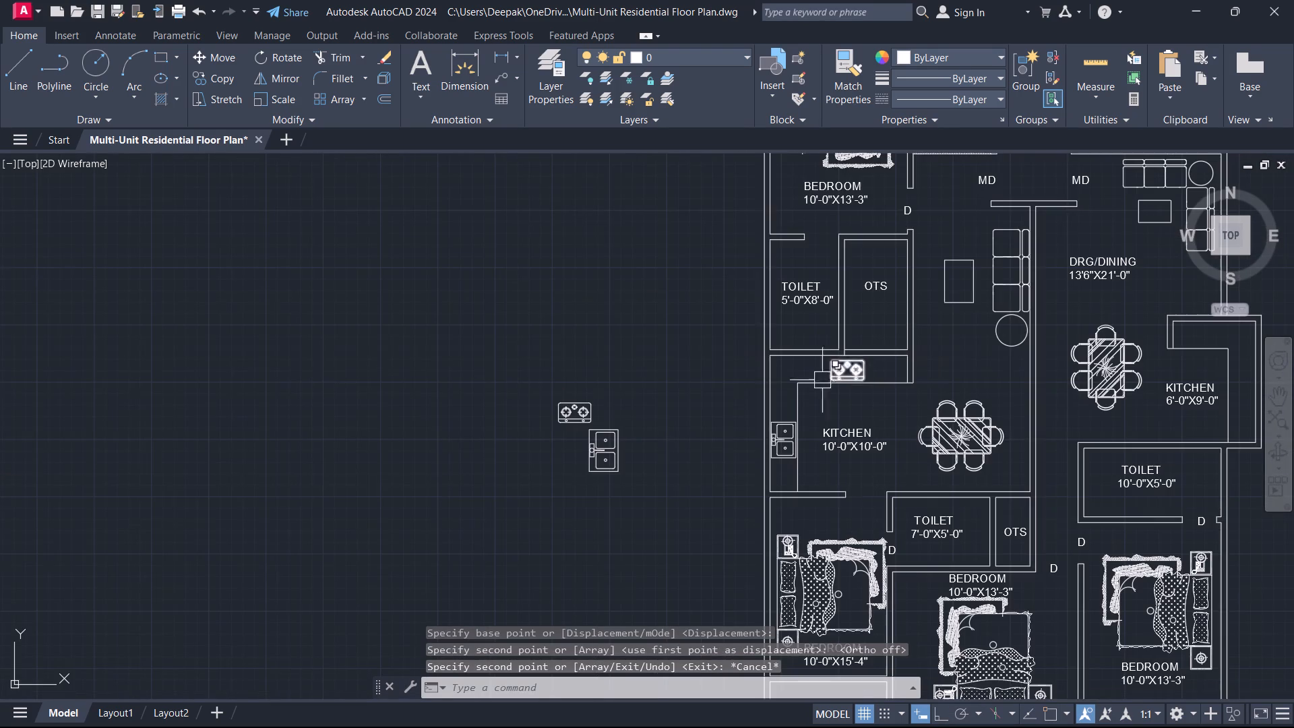
{"action": "left_click", "coordinate": [665, 495]}
{"action": "left_click", "coordinate": [418, 255]}
{"action": "key", "text": "Delete"}
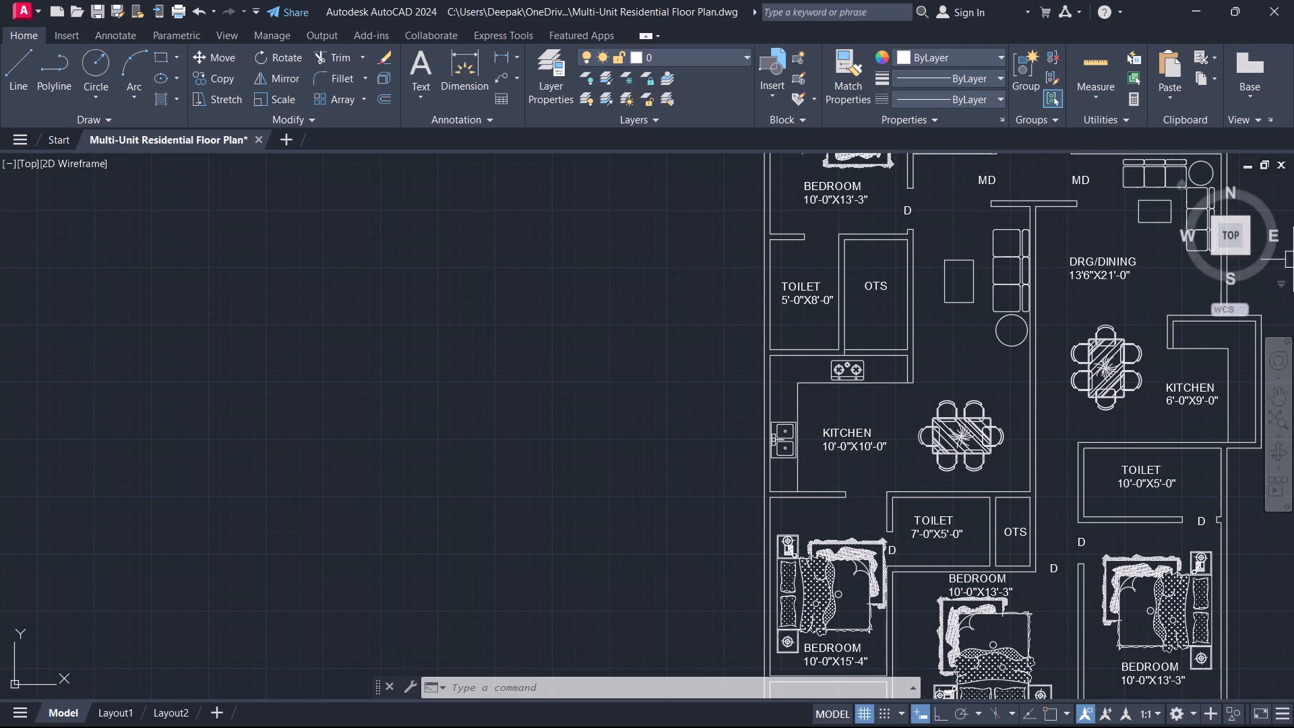
Insert the Toilet - Imperial block from the architectural tool palette in the empty space west of the plan.
{"action": "scroll", "coordinate": [1134, 282], "scroll_direction": "down", "scroll_amount": 1}
{"action": "scroll", "coordinate": [706, 306], "scroll_direction": "down", "scroll_amount": 2}
{"action": "middle_click_drag", "start_coordinate": [747, 321], "coordinate": [641, 432]}
{"action": "scroll", "coordinate": [716, 405], "scroll_direction": "up", "scroll_amount": 3}
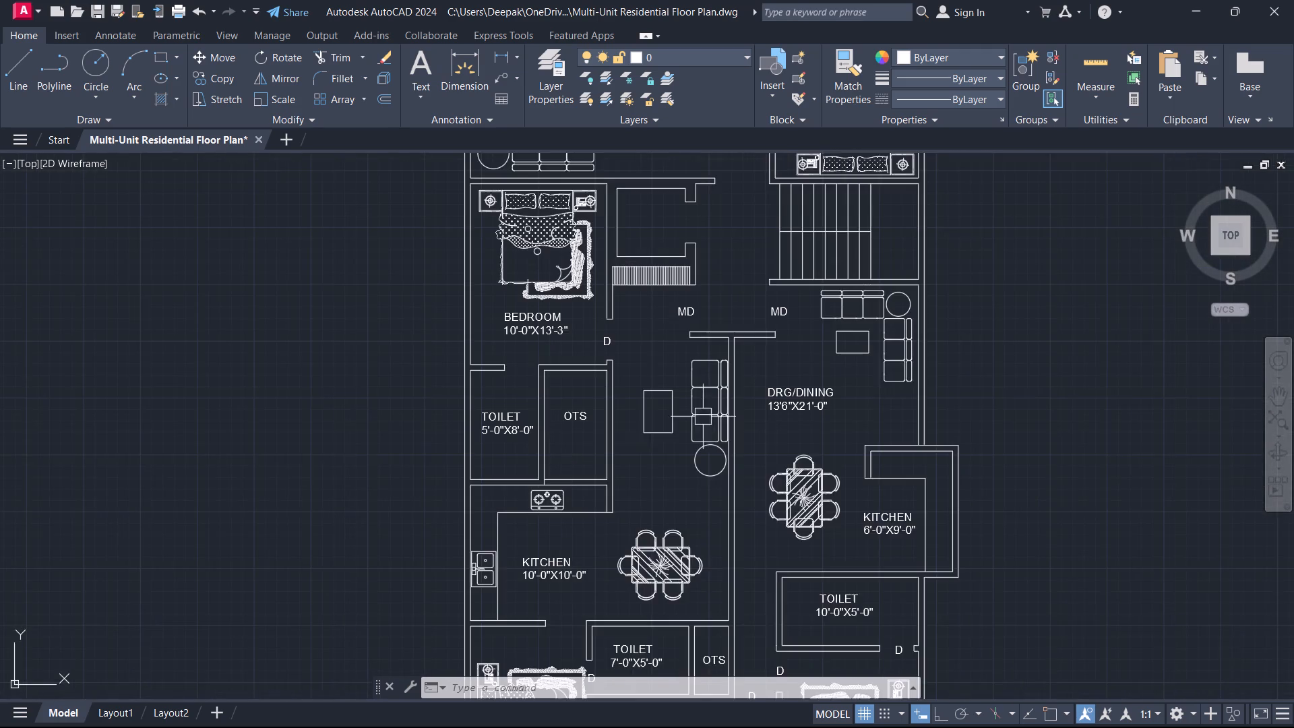
{"action": "middle_click_drag", "start_coordinate": [568, 473], "coordinate": [736, 419]}
{"action": "key", "text": "t"}
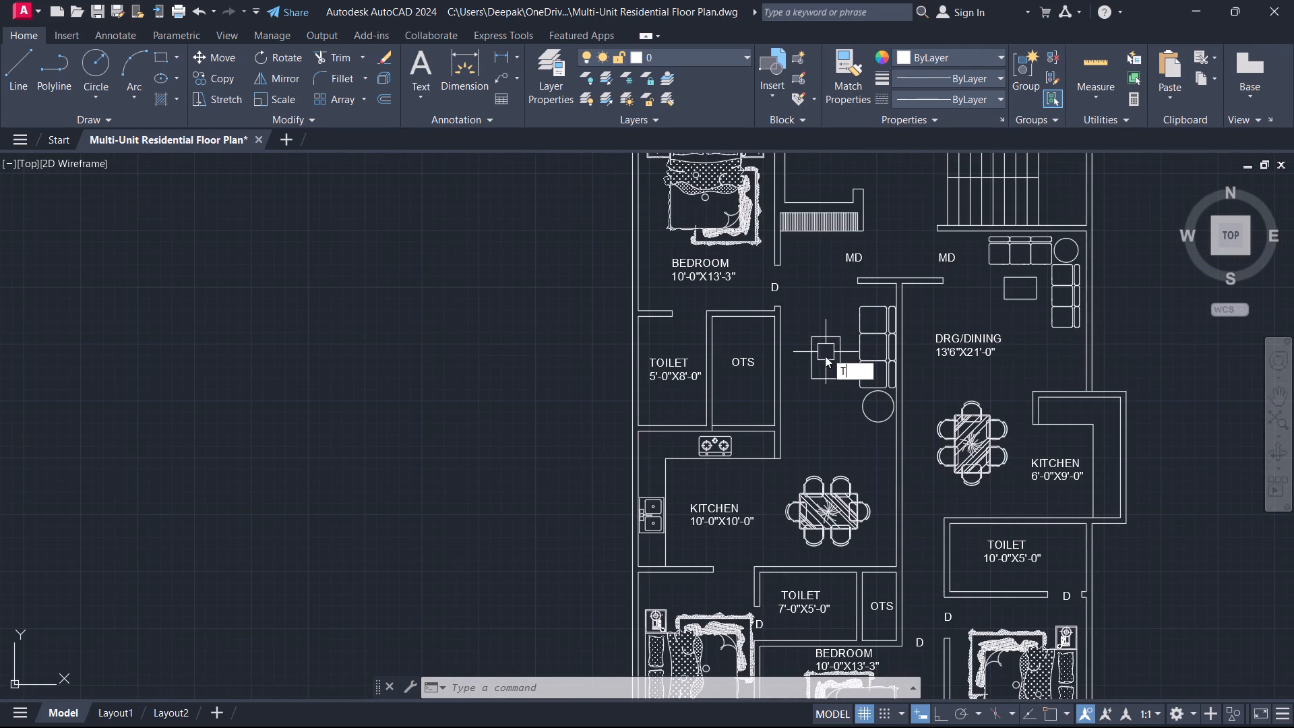
{"action": "key", "text": "p"}
{"action": "key", "text": "space"}
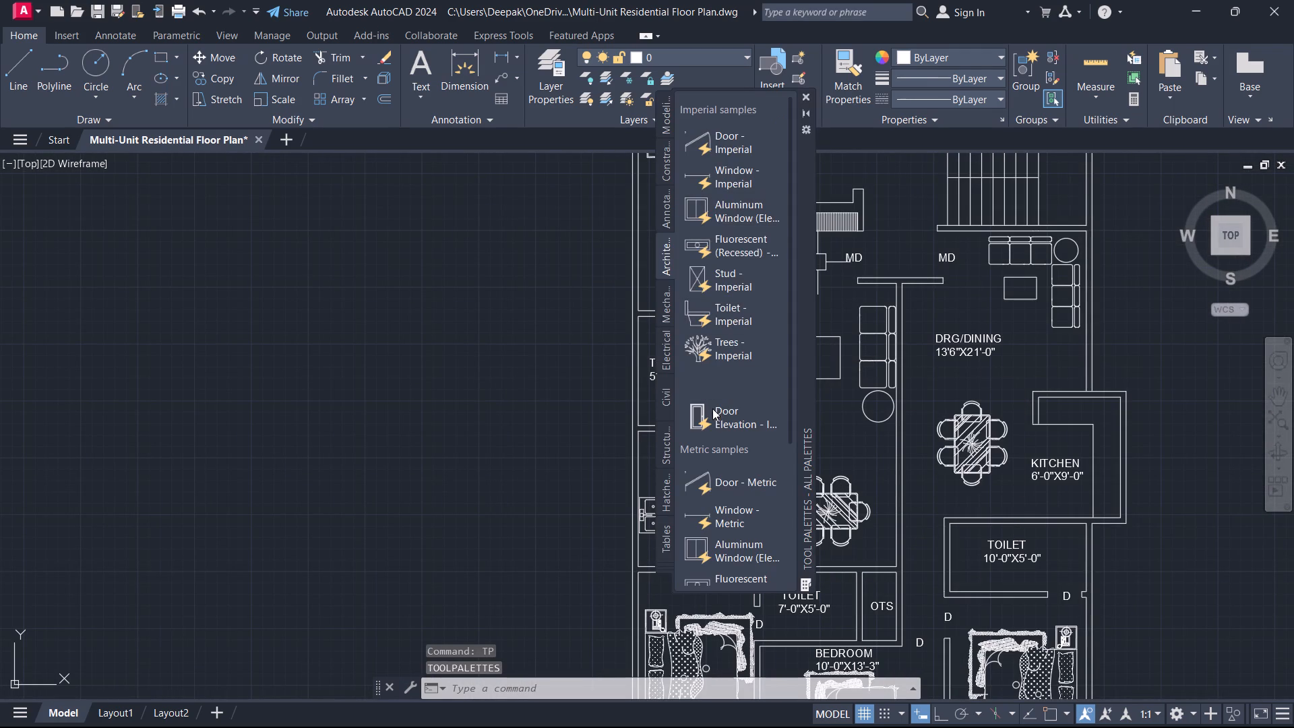
{"action": "scroll", "coordinate": [710, 444], "scroll_direction": "down", "scroll_amount": 1}
{"action": "scroll", "coordinate": [710, 444], "scroll_direction": "up", "scroll_amount": 5}
{"action": "scroll", "coordinate": [753, 187], "scroll_direction": "down", "scroll_amount": 1}
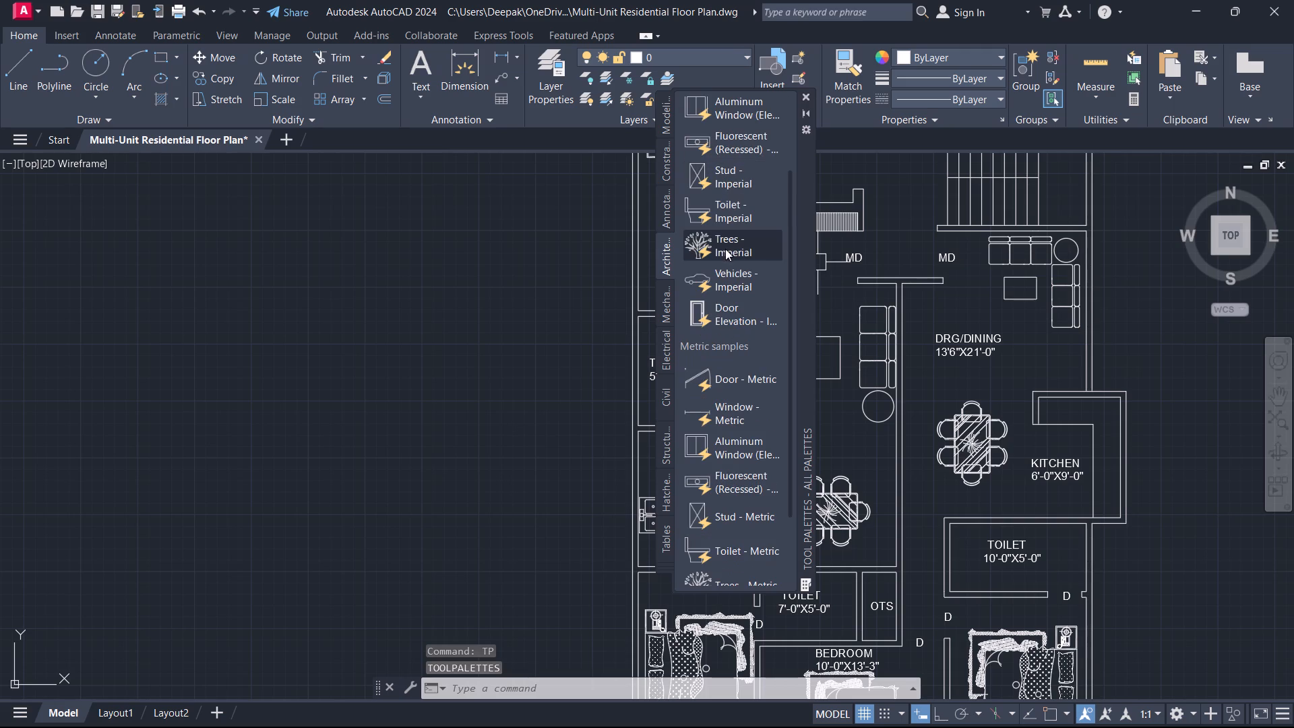
{"action": "left_click", "coordinate": [720, 221]}
{"action": "left_click", "coordinate": [479, 291]}
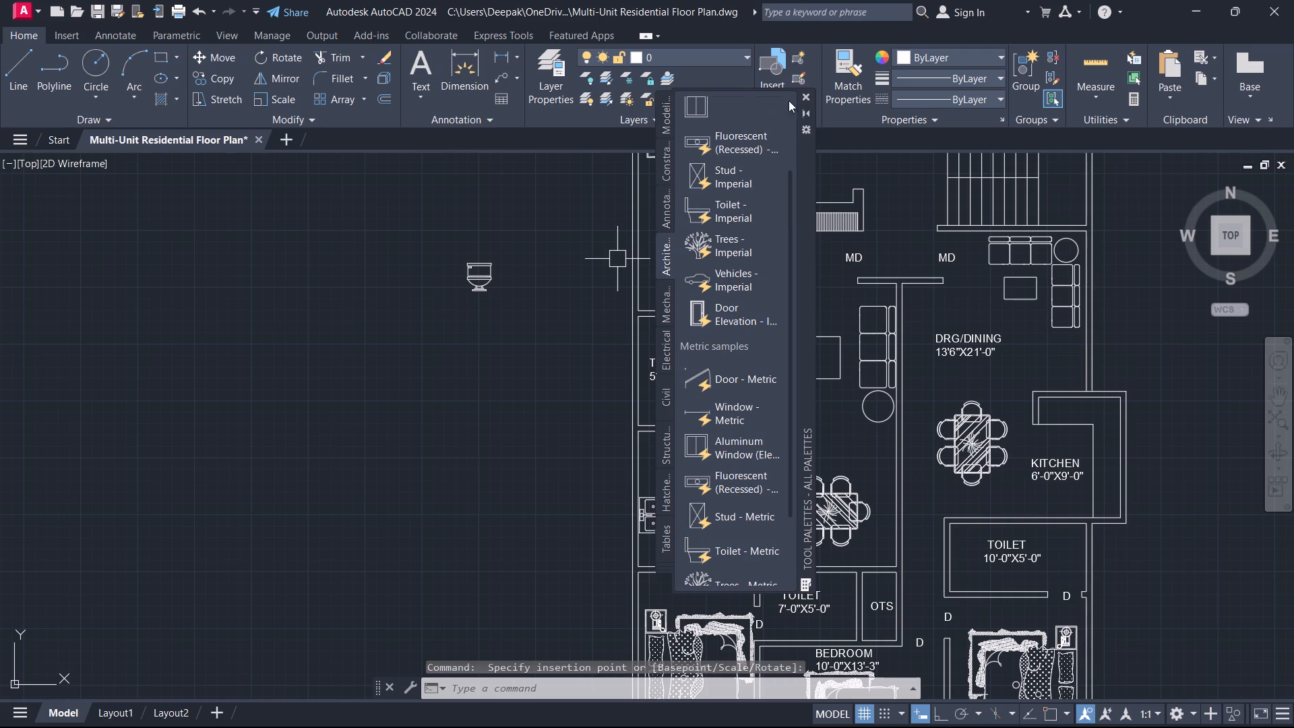
{"action": "left_click", "coordinate": [804, 97]}
Change the toilet block's view to Round (Plan).
{"action": "left_click", "coordinate": [488, 270]}
{"action": "scroll", "coordinate": [478, 275], "scroll_direction": "up", "scroll_amount": 1}
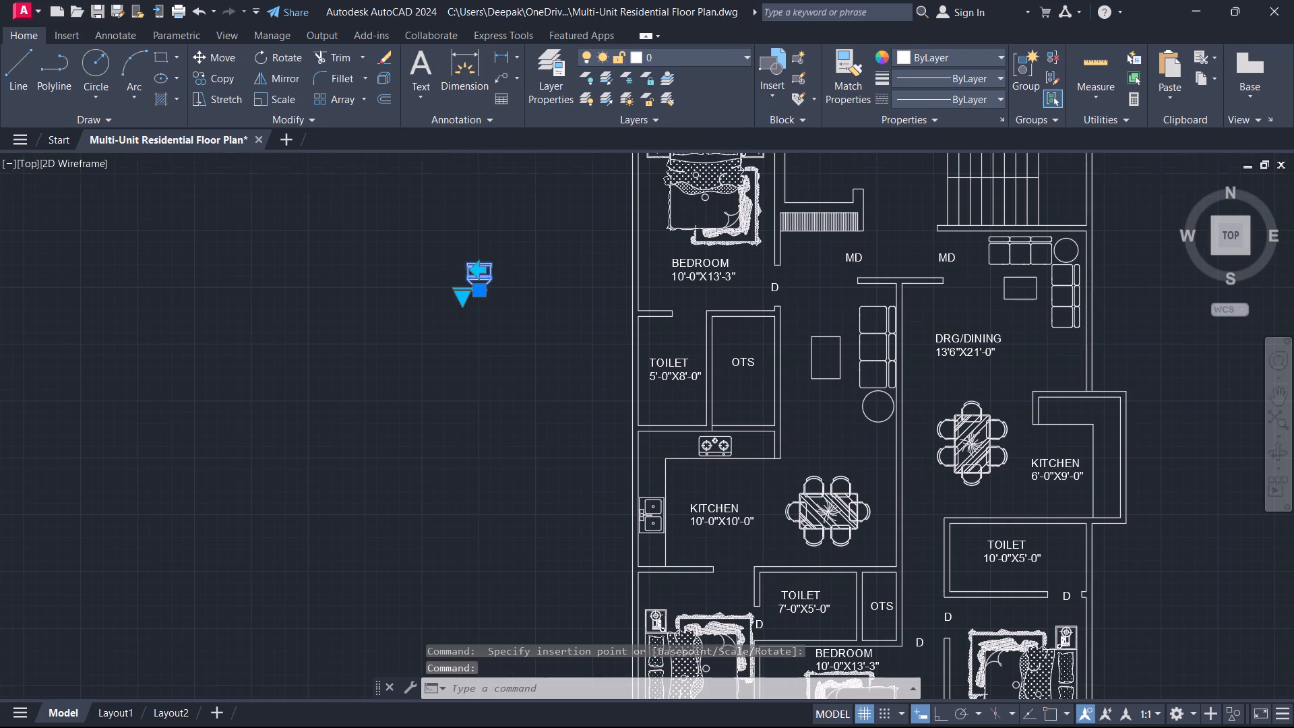
{"action": "scroll", "coordinate": [478, 275], "scroll_direction": "up", "scroll_amount": 1}
{"action": "left_click", "coordinate": [441, 329]}
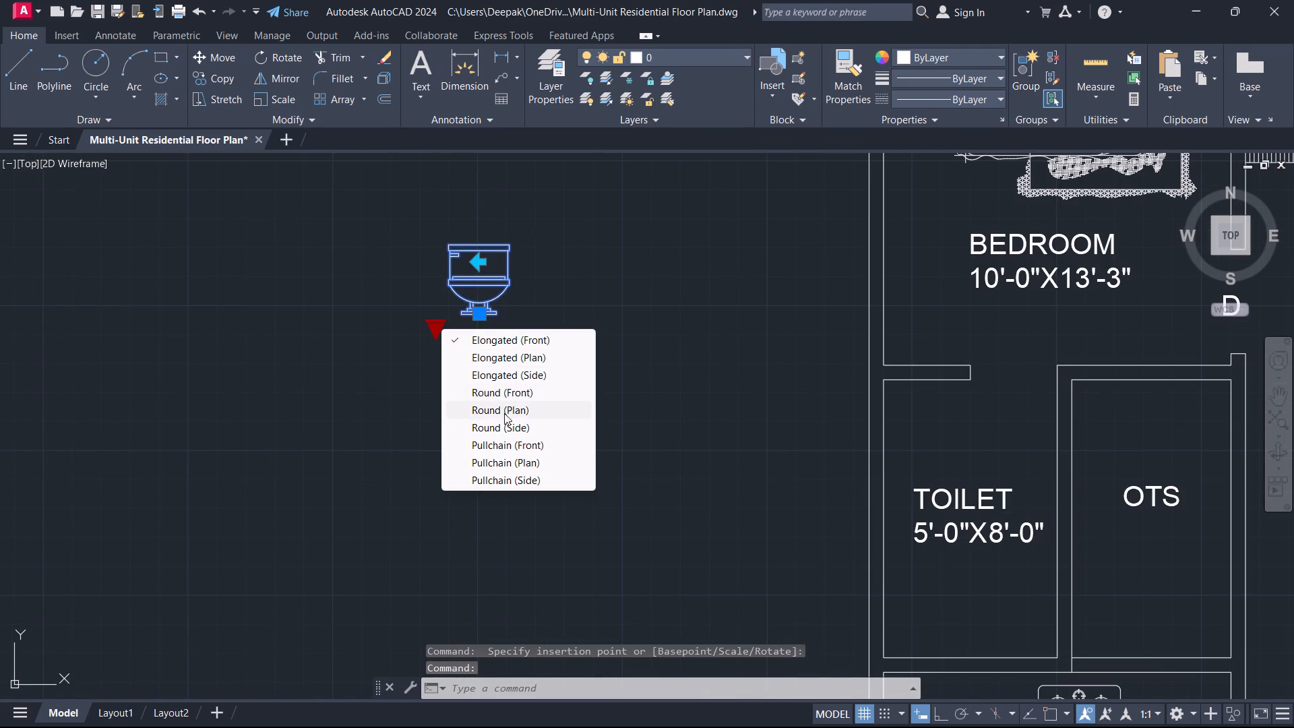
{"action": "left_click", "coordinate": [510, 414]}
{"action": "key", "text": "Escape"}
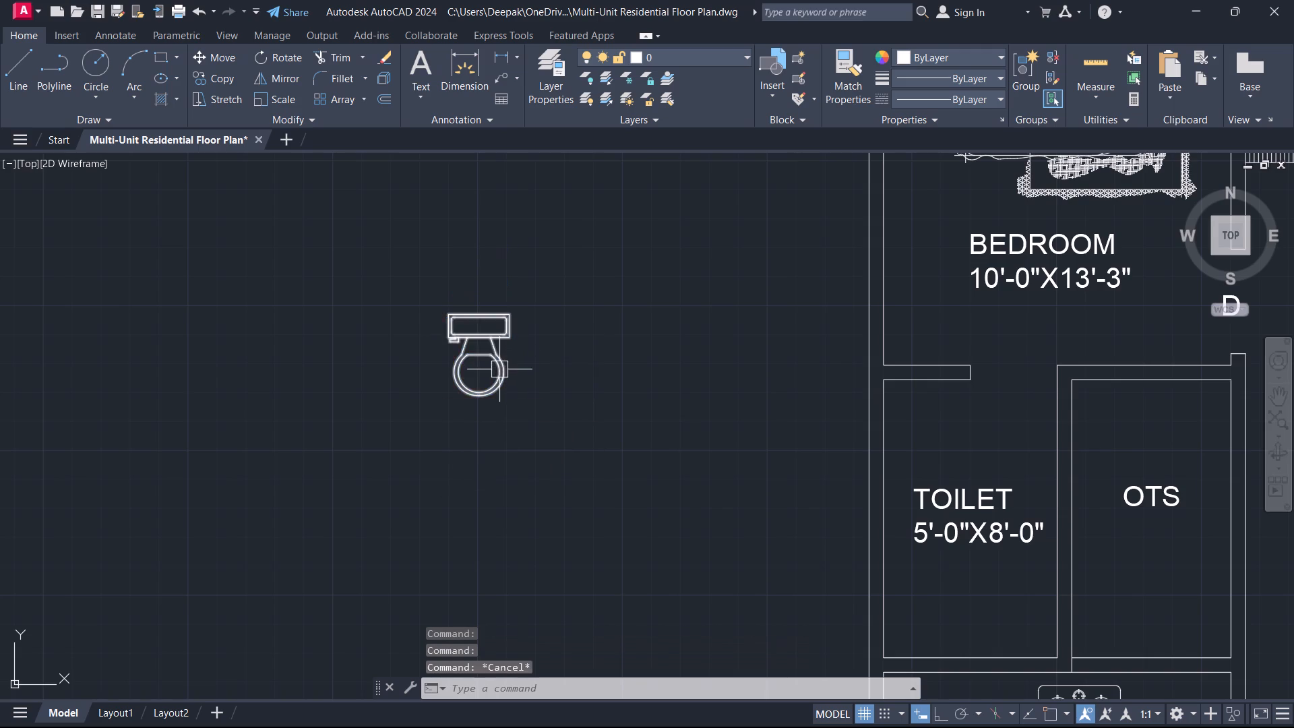
Rotate the toilet block west of the plan 90° counterclockwise with Ortho on, so its tank faces west.
{"action": "left_click", "coordinate": [499, 369]}
{"action": "key", "text": "Escape"}
{"action": "left_click", "coordinate": [557, 376]}
{"action": "left_click", "coordinate": [431, 311]}
{"action": "key", "text": "r"}
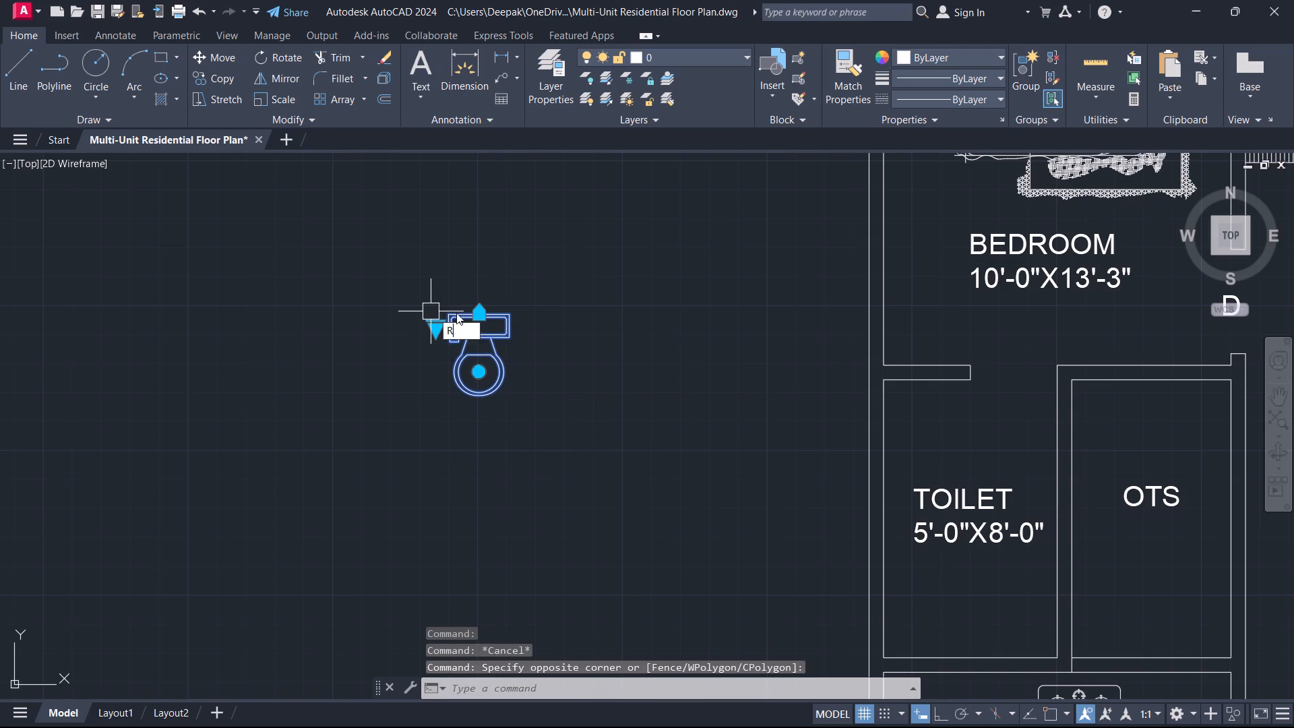
{"action": "key", "text": "o"}
{"action": "key", "text": "space"}
{"action": "left_click", "coordinate": [484, 304]}
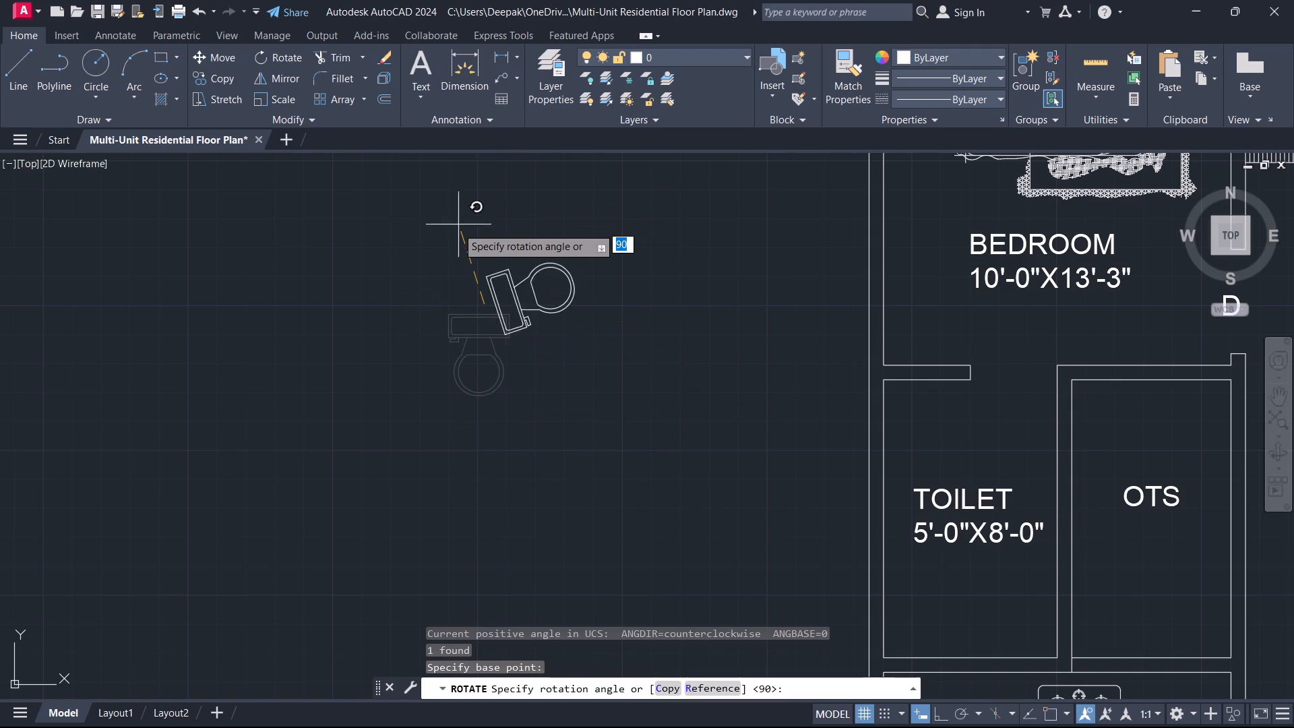
{"action": "key", "text": "F8"}
{"action": "left_click", "coordinate": [485, 233]}
{"action": "key", "text": "Escape"}
Copy the rotated toilet, with object snap on, against the west wall of the 5'-0"X8'-0" toilet.
{"action": "left_click", "coordinate": [524, 307]}
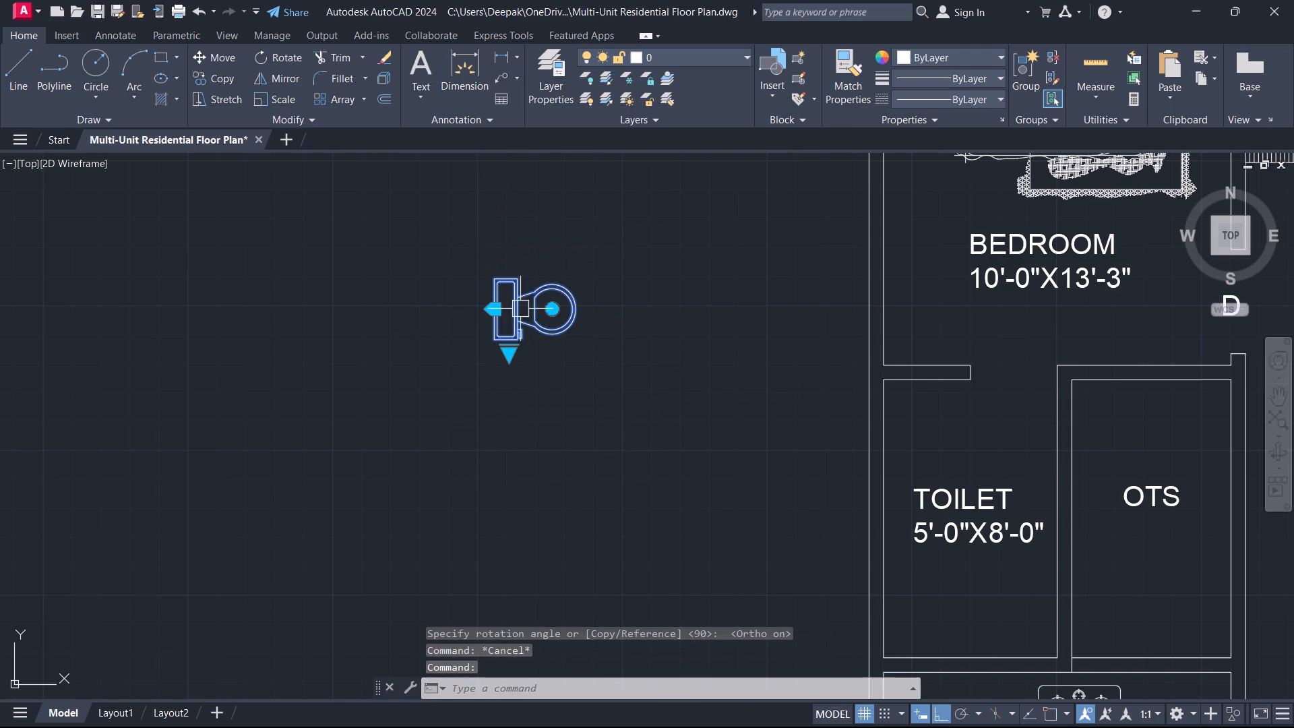
{"action": "key", "text": "c"}
{"action": "key", "text": "o"}
{"action": "key", "text": "space"}
{"action": "scroll", "coordinate": [503, 312], "scroll_direction": "up", "scroll_amount": 3}
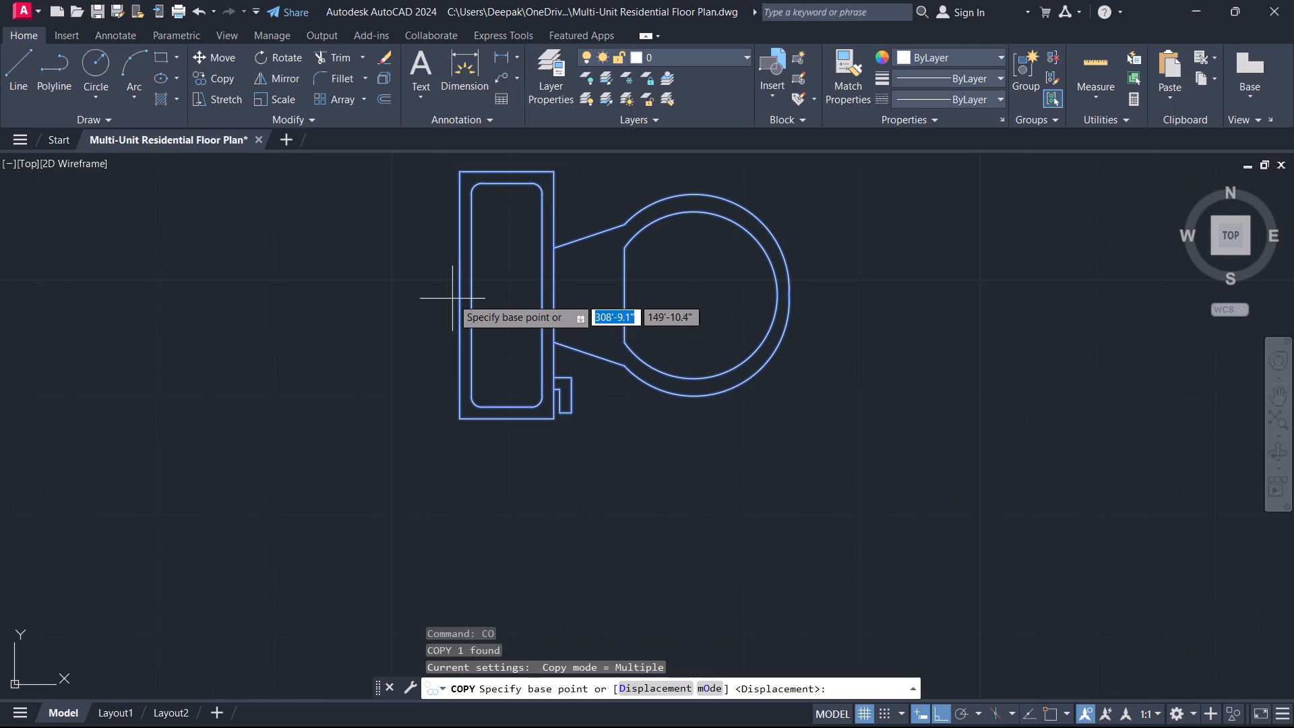
{"action": "left_click", "coordinate": [456, 294]}
{"action": "scroll", "coordinate": [538, 344], "scroll_direction": "down", "scroll_amount": 5}
{"action": "middle_click_drag", "start_coordinate": [977, 482], "coordinate": [580, 272]}
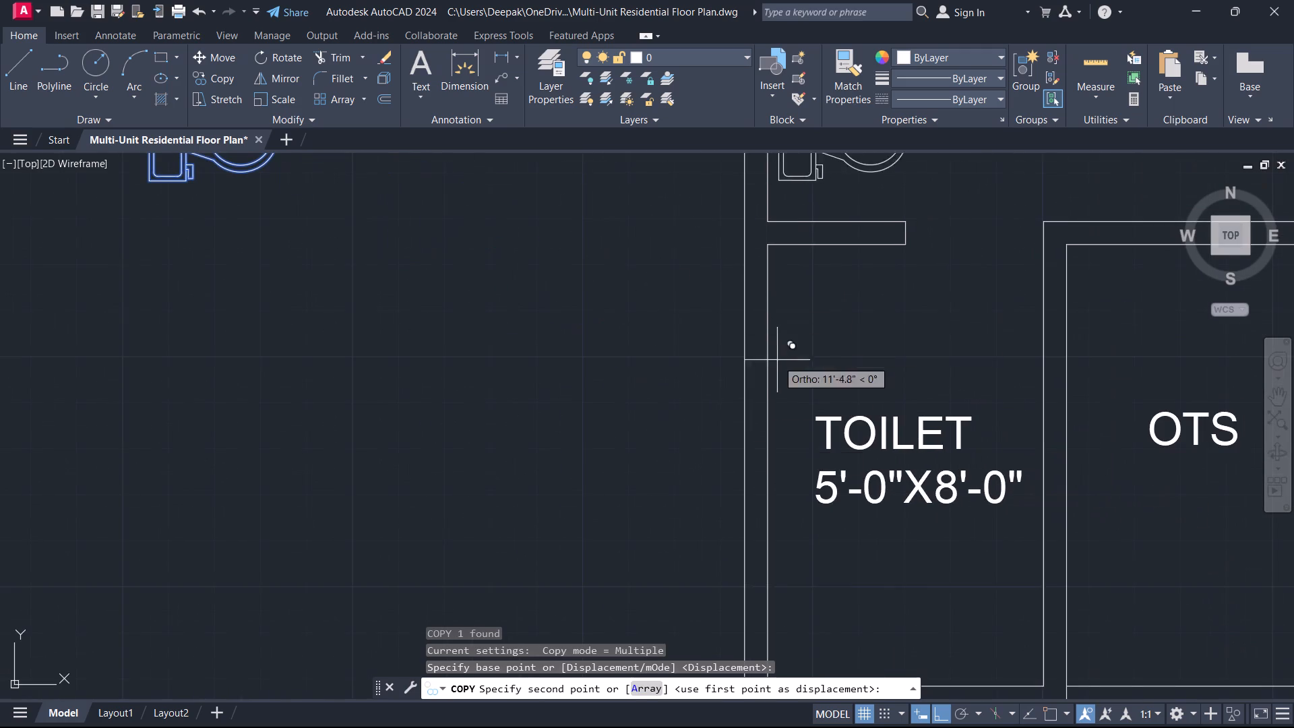
{"action": "scroll", "coordinate": [768, 561], "scroll_direction": "up", "scroll_amount": 1}
{"action": "middle_click_drag", "start_coordinate": [769, 559], "coordinate": [744, 298]}
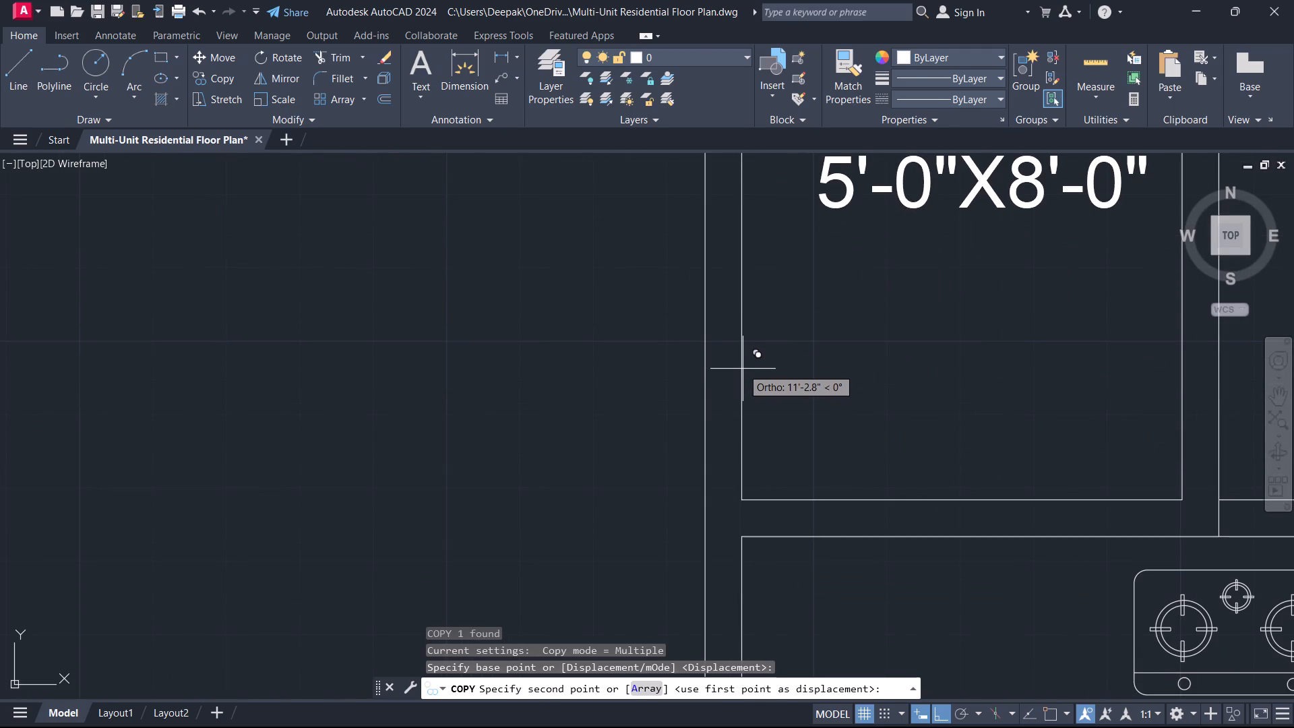
{"action": "key", "text": "F3"}
{"action": "left_click", "coordinate": [743, 369]}
{"action": "key", "text": "Escape"}
Copy the toilet outside the plan into the 10'-0"X5'-0" toilet, beside its west wall.
{"action": "scroll", "coordinate": [768, 361], "scroll_direction": "down", "scroll_amount": 5}
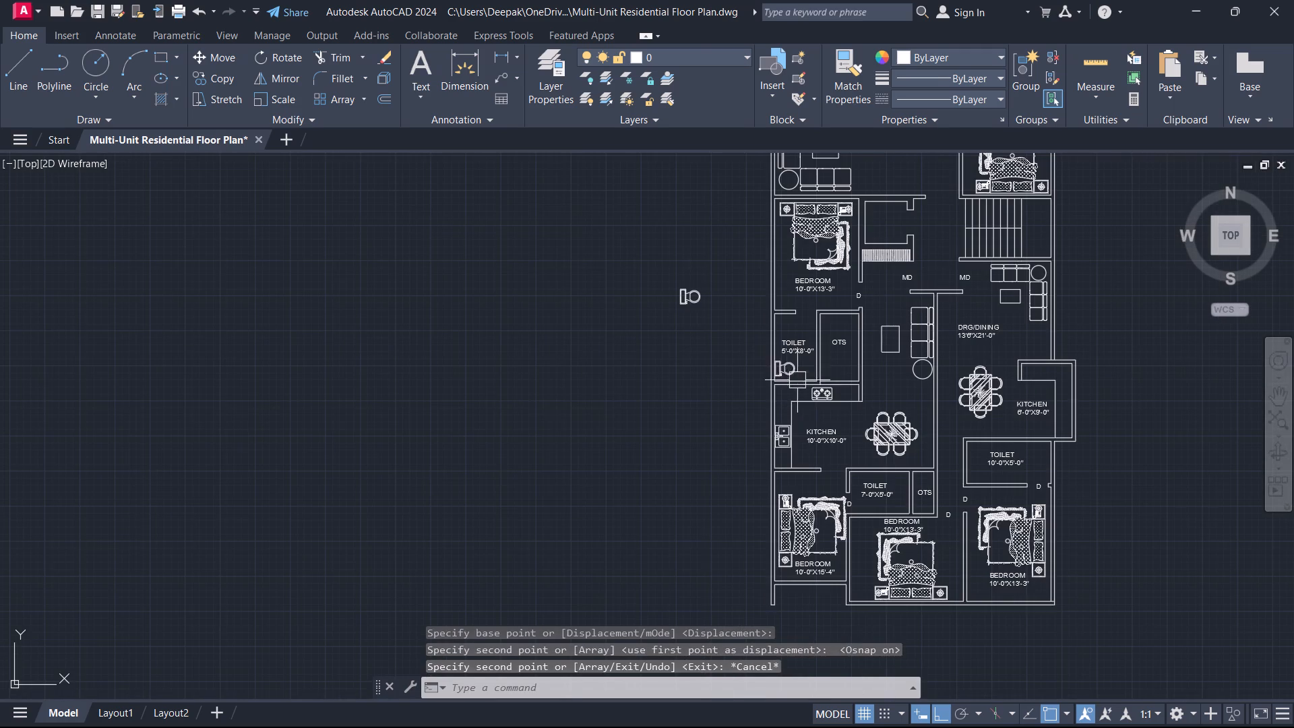
{"action": "left_click", "coordinate": [726, 318]}
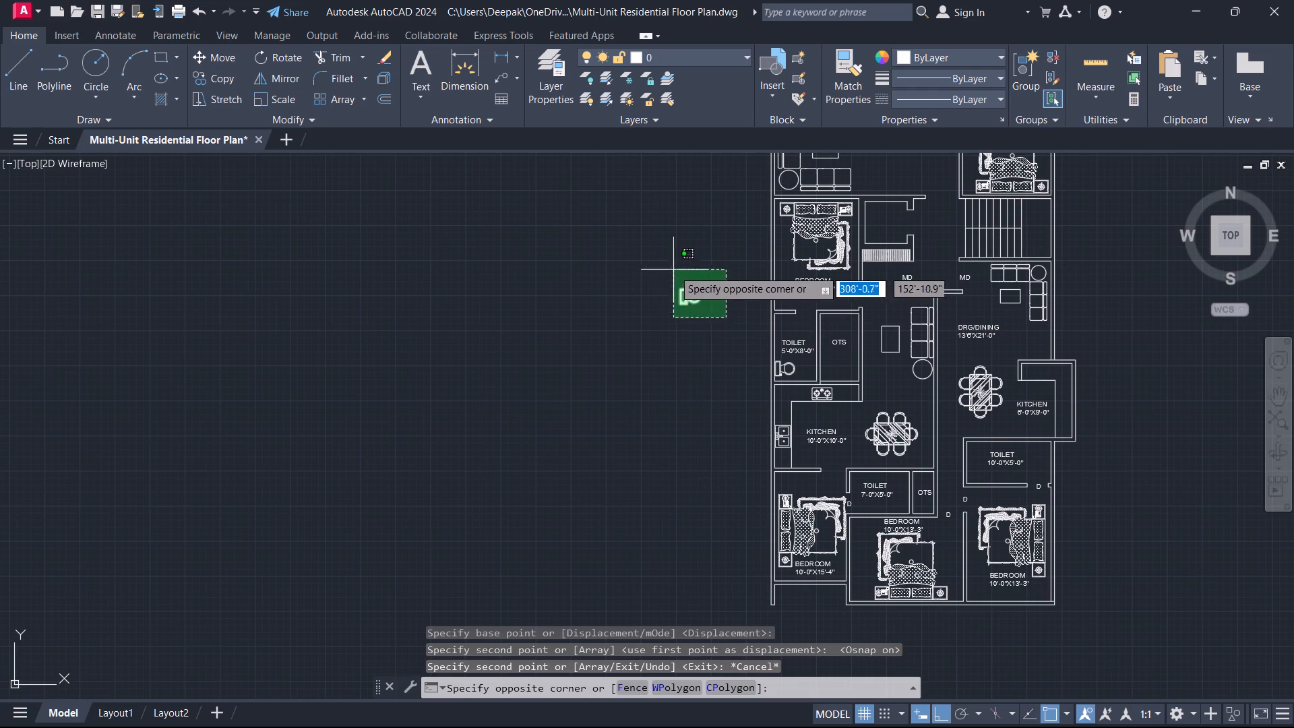
{"action": "left_click", "coordinate": [669, 268]}
{"action": "key", "text": "c"}
{"action": "type", "text": "O"}
{"action": "key", "text": "space"}
{"action": "scroll", "coordinate": [680, 313], "scroll_direction": "up", "scroll_amount": 3}
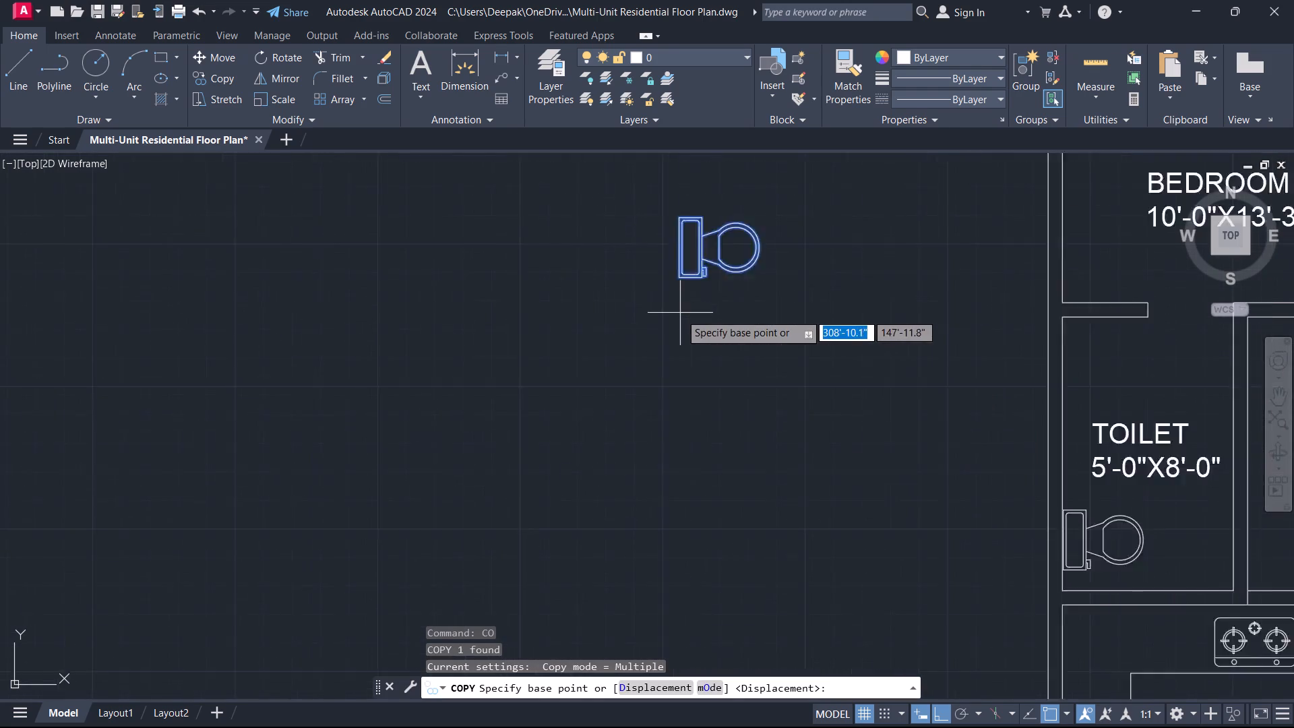
{"action": "scroll", "coordinate": [680, 313], "scroll_direction": "up", "scroll_amount": 1}
{"action": "left_click", "coordinate": [667, 206]}
{"action": "scroll", "coordinate": [787, 356], "scroll_direction": "down", "scroll_amount": 3}
{"action": "middle_click_drag", "start_coordinate": [801, 358], "coordinate": [533, 111]}
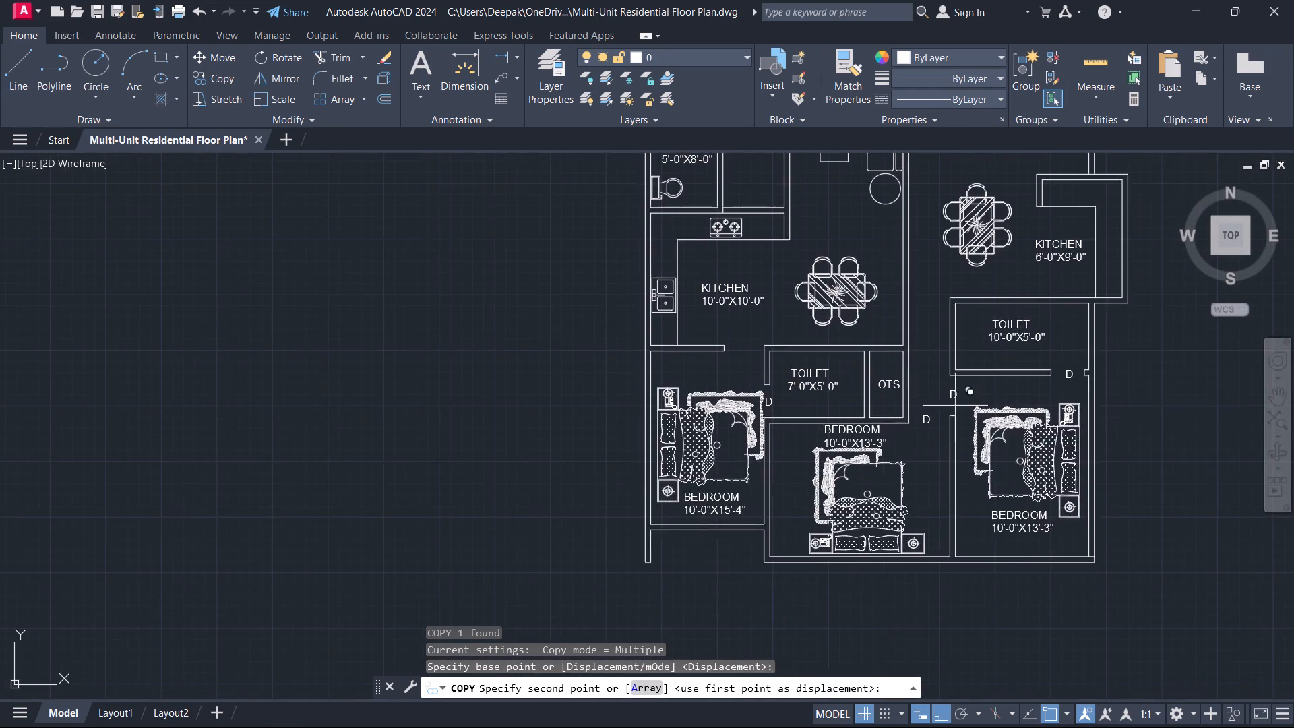
{"action": "scroll", "coordinate": [999, 395], "scroll_direction": "up", "scroll_amount": 1}
{"action": "left_click", "coordinate": [927, 289]}
{"action": "key", "text": "Escape"}
Copy the toilet fixture in the 10'-0"X5'-0" room straight west, to just north of the 7'-0"X5'-0" toilet.
{"action": "scroll", "coordinate": [930, 342], "scroll_direction": "down", "scroll_amount": 1}
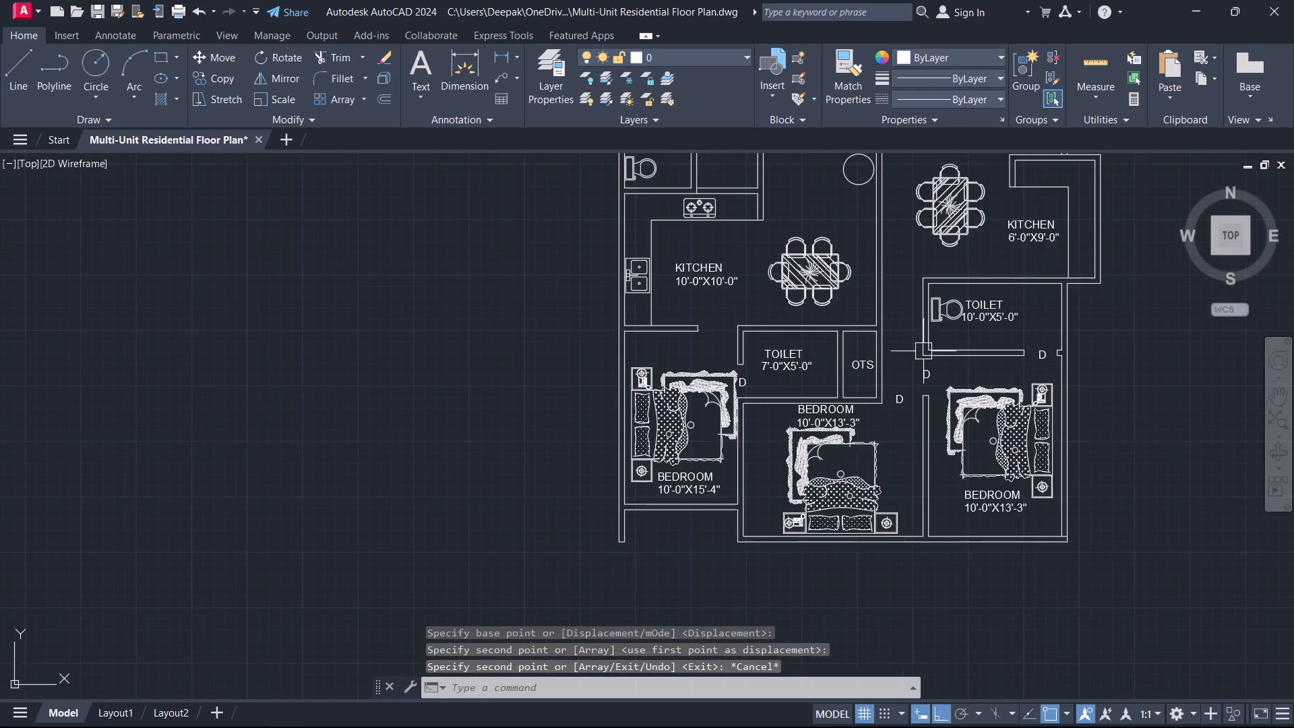
{"action": "scroll", "coordinate": [923, 351], "scroll_direction": "down", "scroll_amount": 1}
{"action": "scroll", "coordinate": [913, 333], "scroll_direction": "up", "scroll_amount": 2}
{"action": "left_click", "coordinate": [960, 330]}
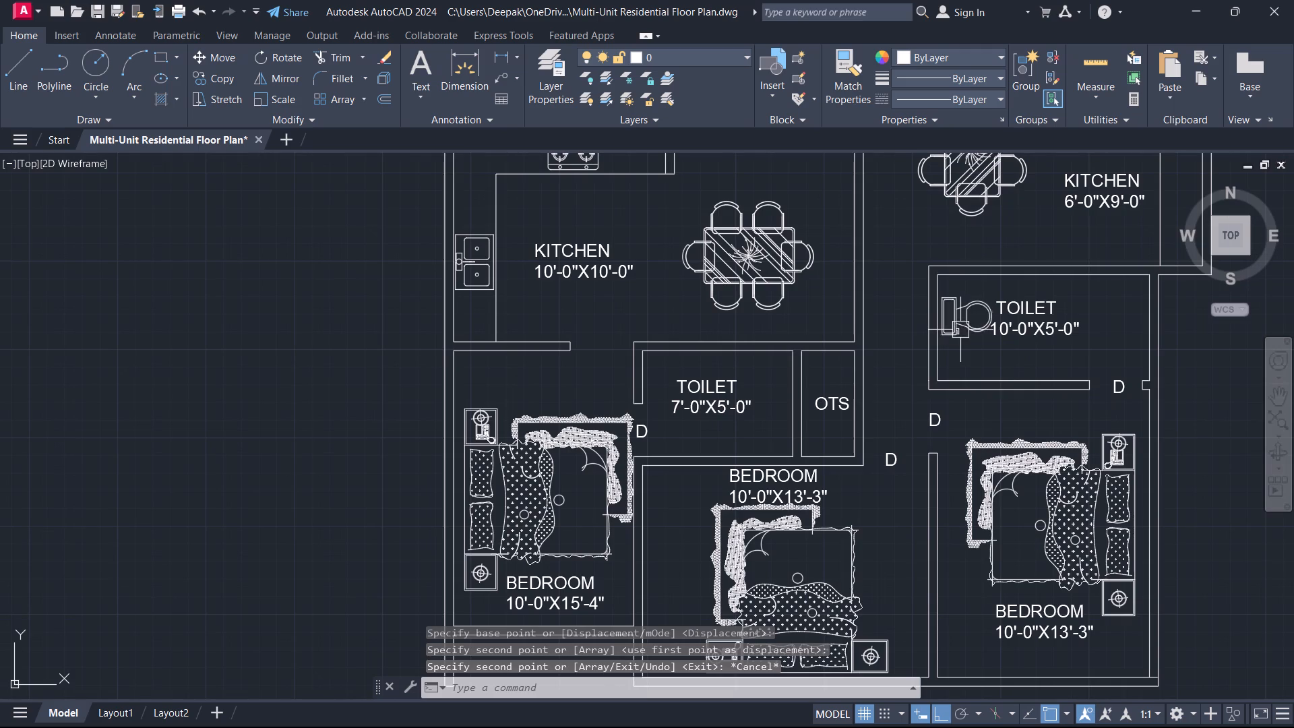
{"action": "scroll", "coordinate": [811, 337], "scroll_direction": "down", "scroll_amount": 1}
{"action": "middle_click_drag", "start_coordinate": [808, 337], "coordinate": [839, 365]}
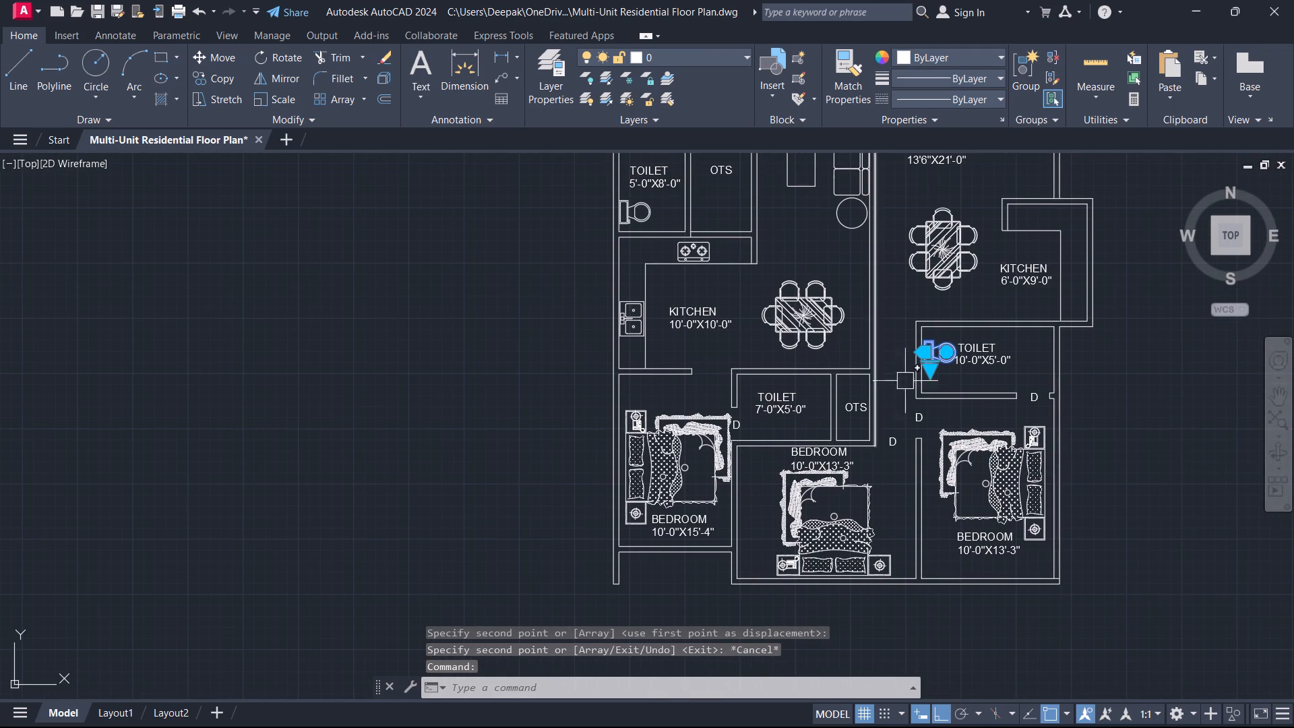
{"action": "key", "text": "c"}
{"action": "key", "text": "o"}
{"action": "key", "text": "space"}
{"action": "left_click", "coordinate": [925, 375]}
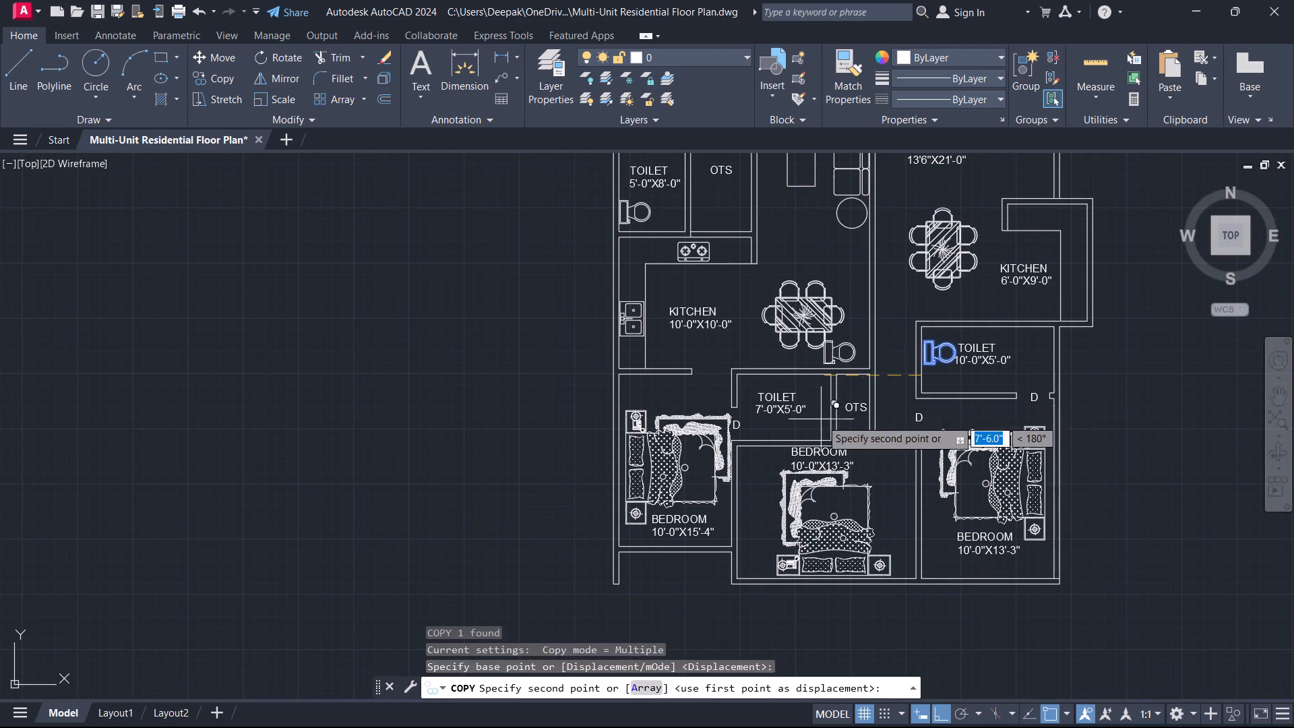
{"action": "scroll", "coordinate": [789, 422], "scroll_direction": "up", "scroll_amount": 3}
{"action": "left_click", "coordinate": [815, 390]}
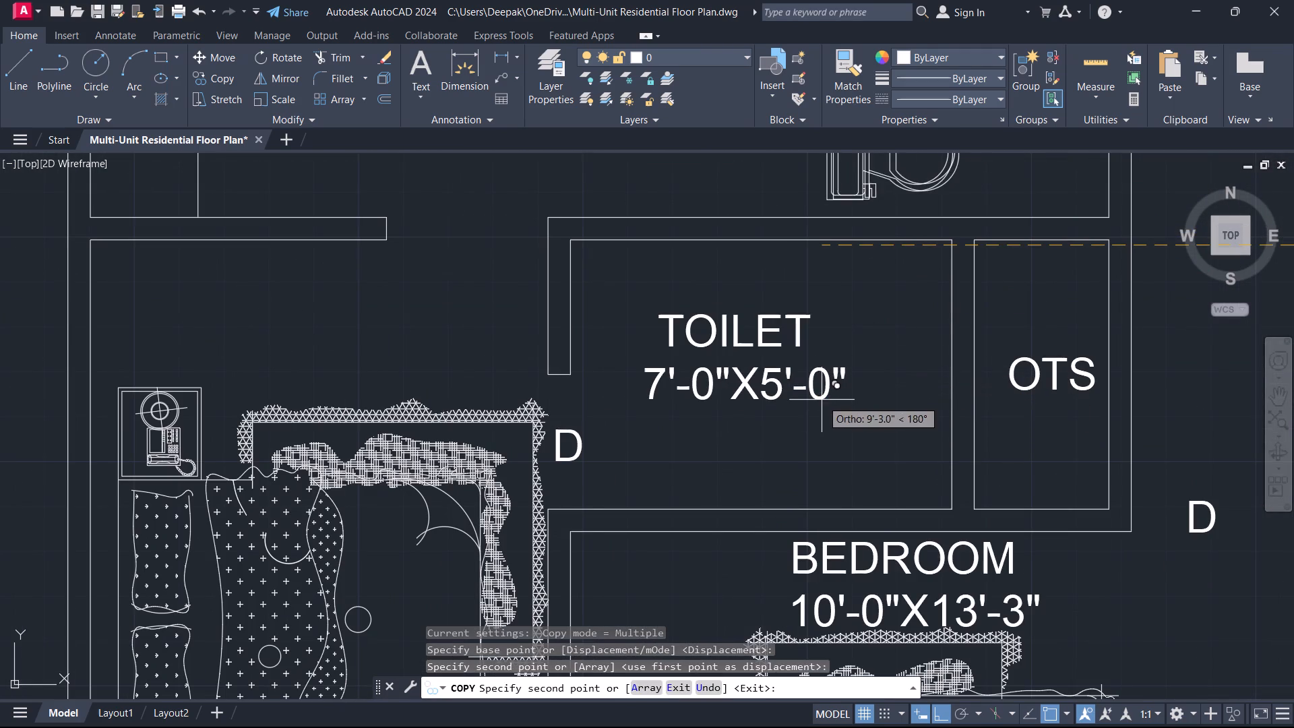
{"action": "left_click", "coordinate": [822, 400]}
{"action": "key", "text": "Escape"}
Delete the duplicate of the two overlapping toilet copies north of the 7'-0"X5'-0" toilet.
{"action": "scroll", "coordinate": [851, 359], "scroll_direction": "down", "scroll_amount": 2}
{"action": "middle_click_drag", "start_coordinate": [851, 356], "coordinate": [840, 444]}
{"action": "scroll", "coordinate": [851, 355], "scroll_direction": "up", "scroll_amount": 5}
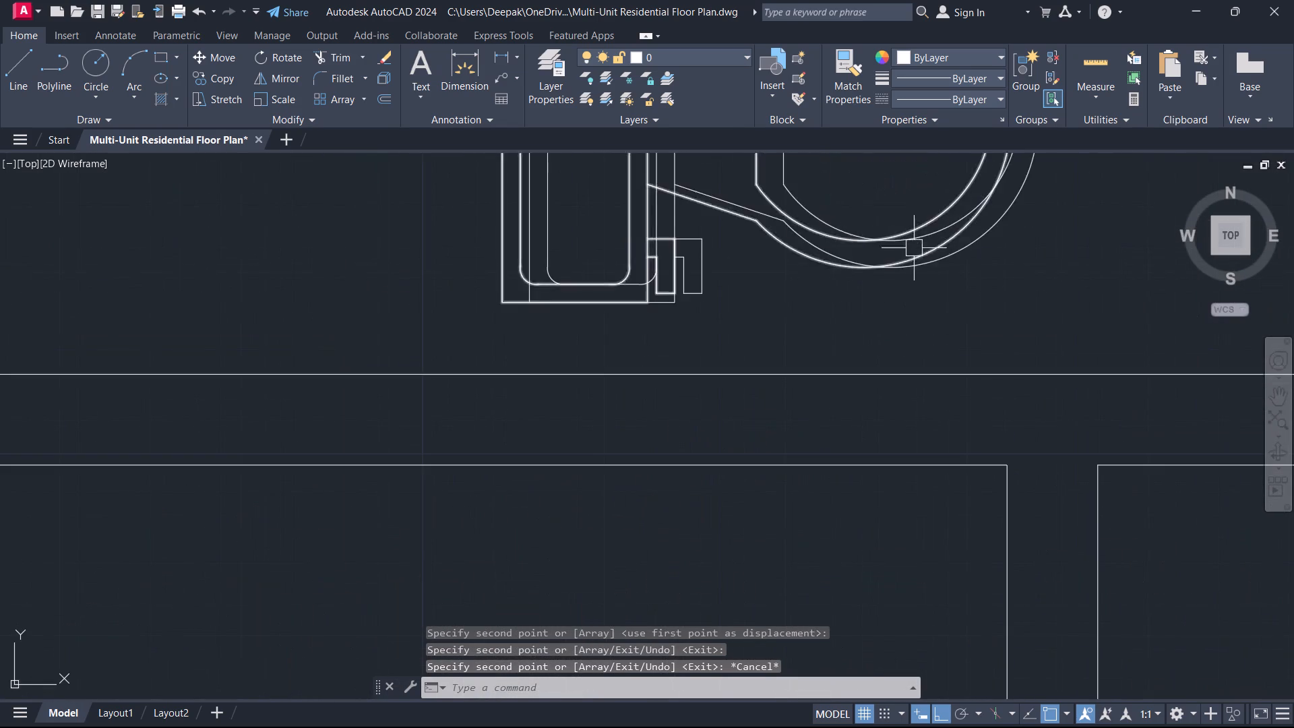
{"action": "left_click", "coordinate": [954, 259]}
{"action": "key", "text": "Delete"}
Rotate the remaining toilet copy 90° clockwise so that its tank faces north.
{"action": "left_click", "coordinate": [846, 266]}
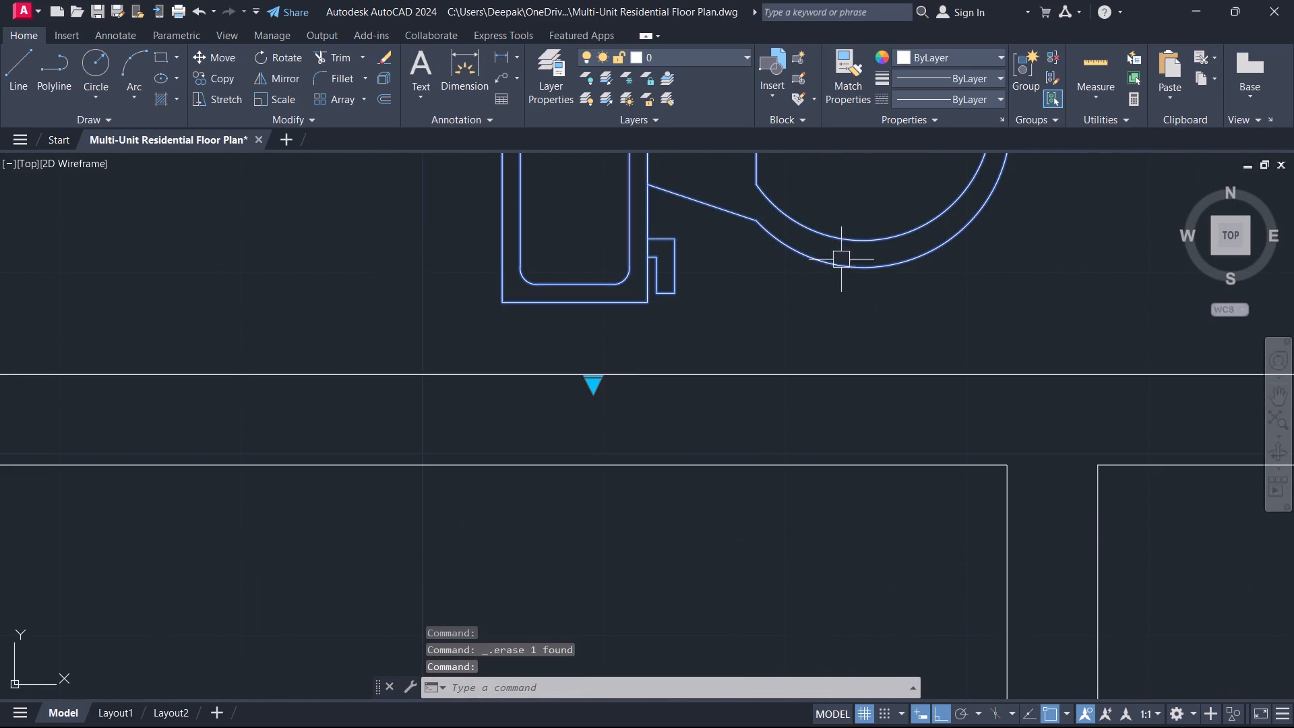
{"action": "scroll", "coordinate": [803, 248], "scroll_direction": "down", "scroll_amount": 2}
{"action": "middle_click_drag", "start_coordinate": [803, 251], "coordinate": [856, 427]}
{"action": "scroll", "coordinate": [856, 426], "scroll_direction": "down", "scroll_amount": 1}
{"action": "key", "text": "r"}
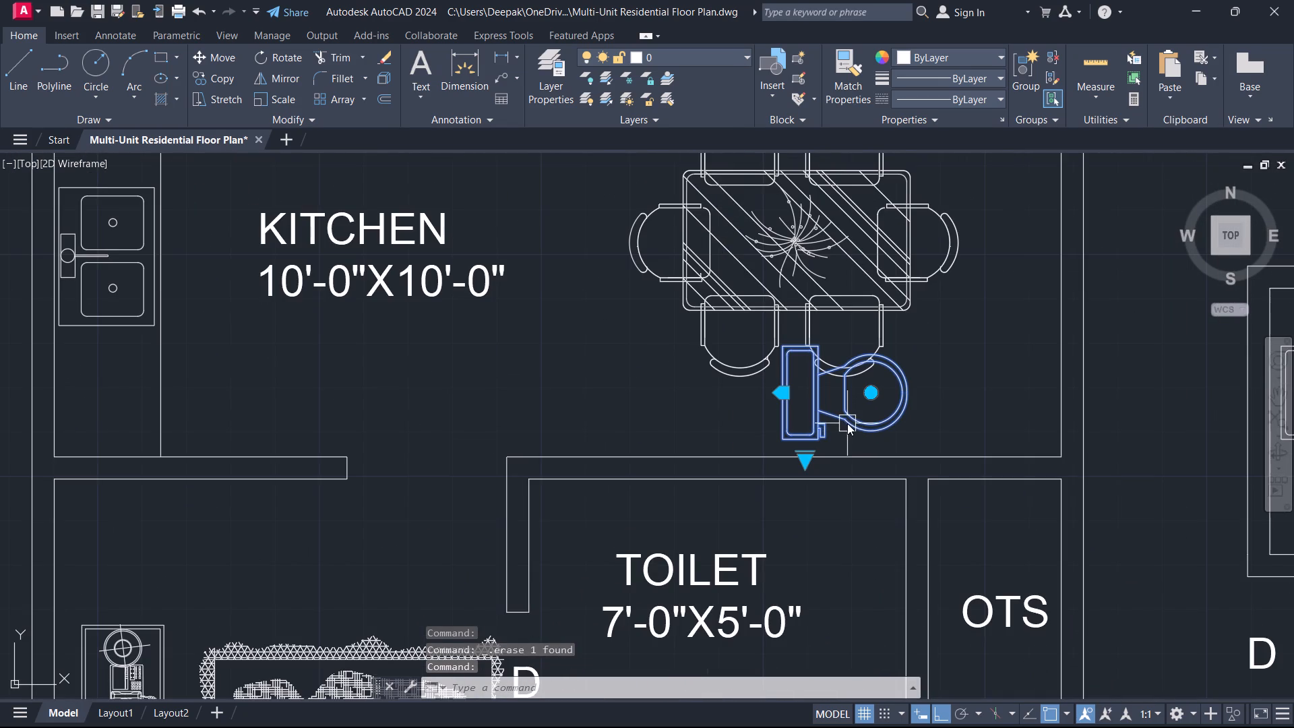
{"action": "key", "text": "o"}
{"action": "key", "text": "space"}
{"action": "scroll", "coordinate": [787, 400], "scroll_direction": "up", "scroll_amount": 2}
{"action": "left_click", "coordinate": [766, 390]}
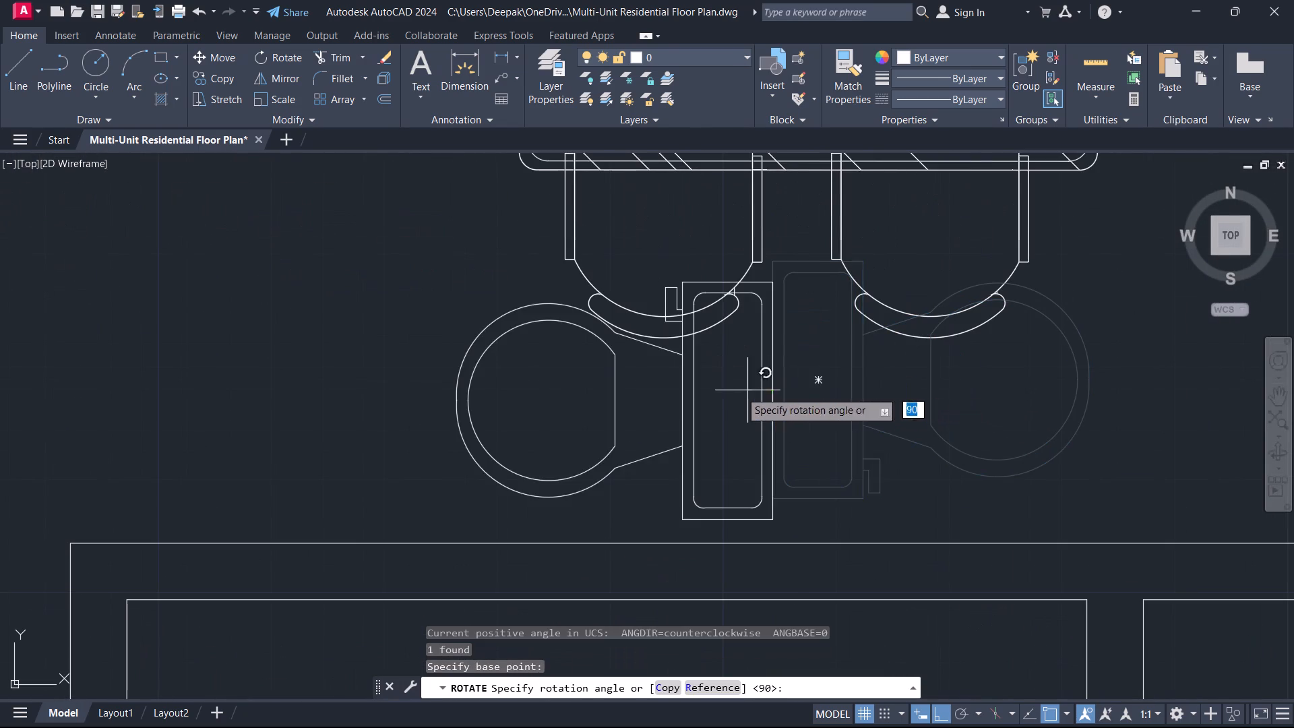
{"action": "left_click", "coordinate": [783, 584]}
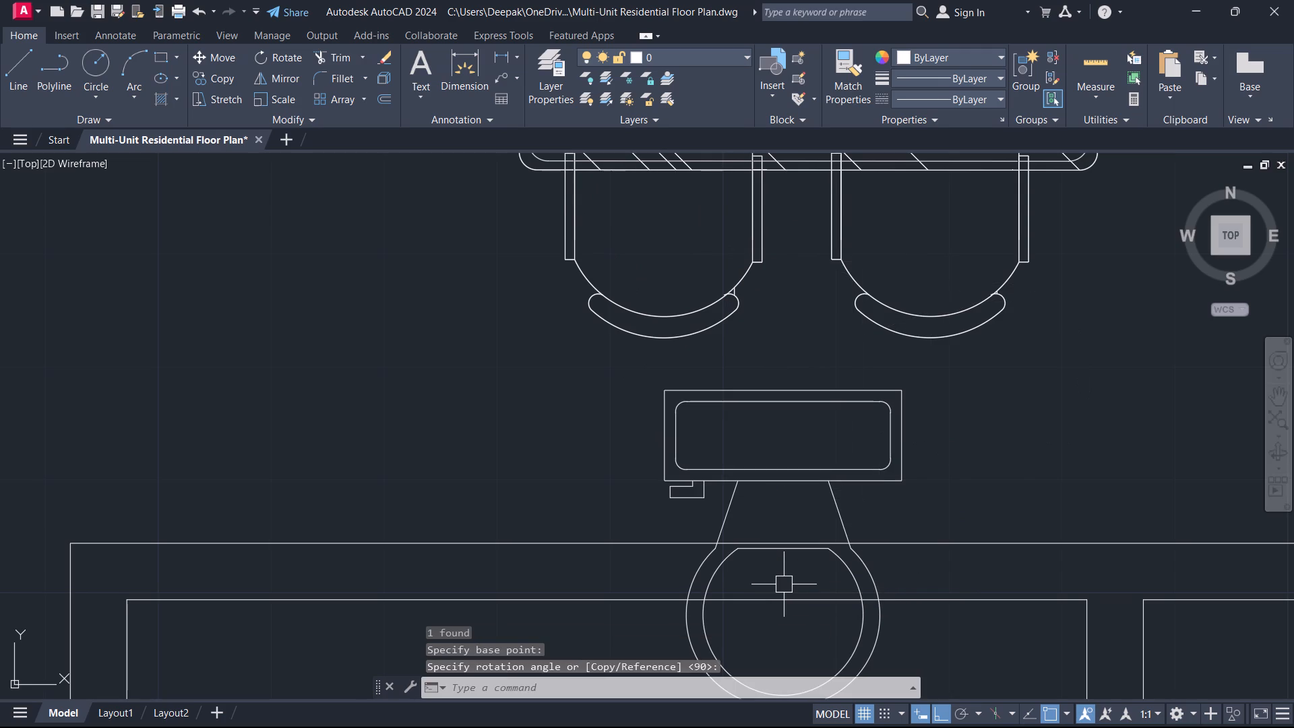
Move the rotated toilet straight south into the 7'-0"X5'-0" toilet, with its tank beside the north wall.
{"action": "left_click", "coordinate": [840, 477]}
{"action": "key", "text": "m"}
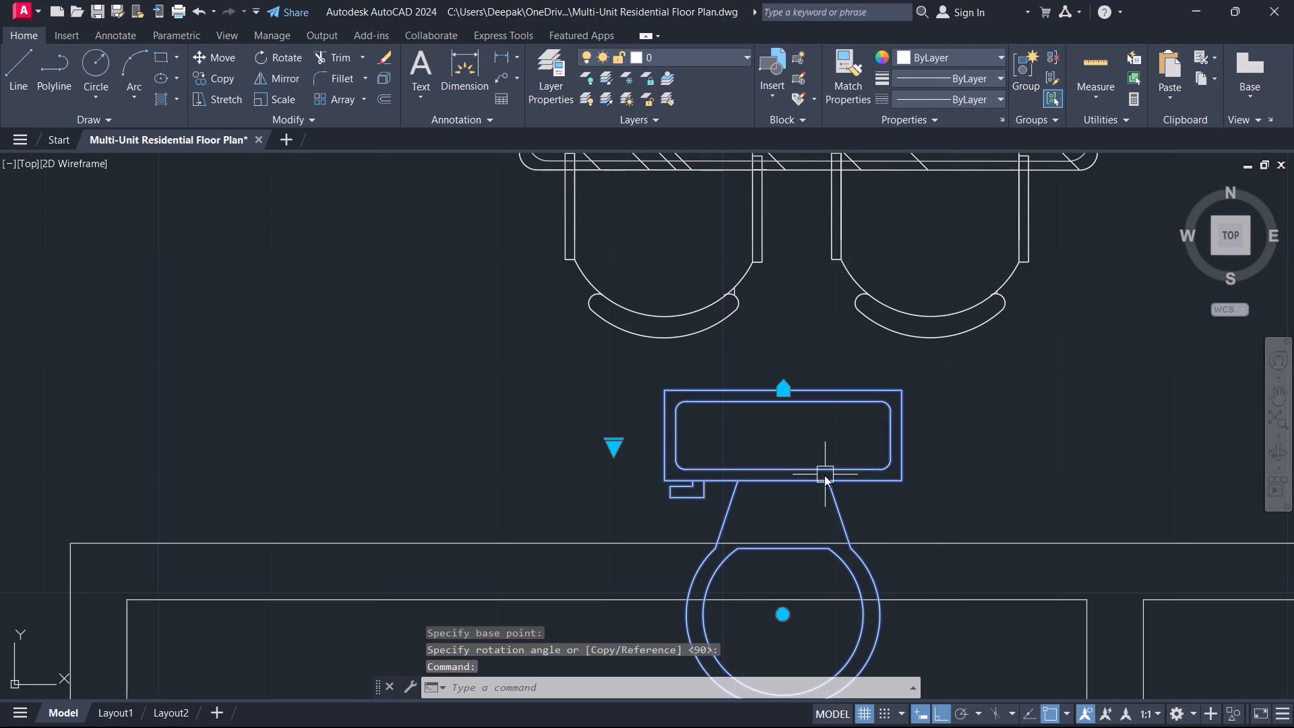
{"action": "key", "text": "space"}
{"action": "left_click", "coordinate": [782, 380]}
{"action": "scroll", "coordinate": [785, 456], "scroll_direction": "down", "scroll_amount": 1}
{"action": "middle_click_drag", "start_coordinate": [785, 456], "coordinate": [773, 266]}
{"action": "left_click", "coordinate": [776, 361]}
{"action": "key", "text": "Escape"}
Move the toilet in the 7'-0"X5'-0" room east along the north wall, close to the east wall.
{"action": "left_click", "coordinate": [796, 403]}
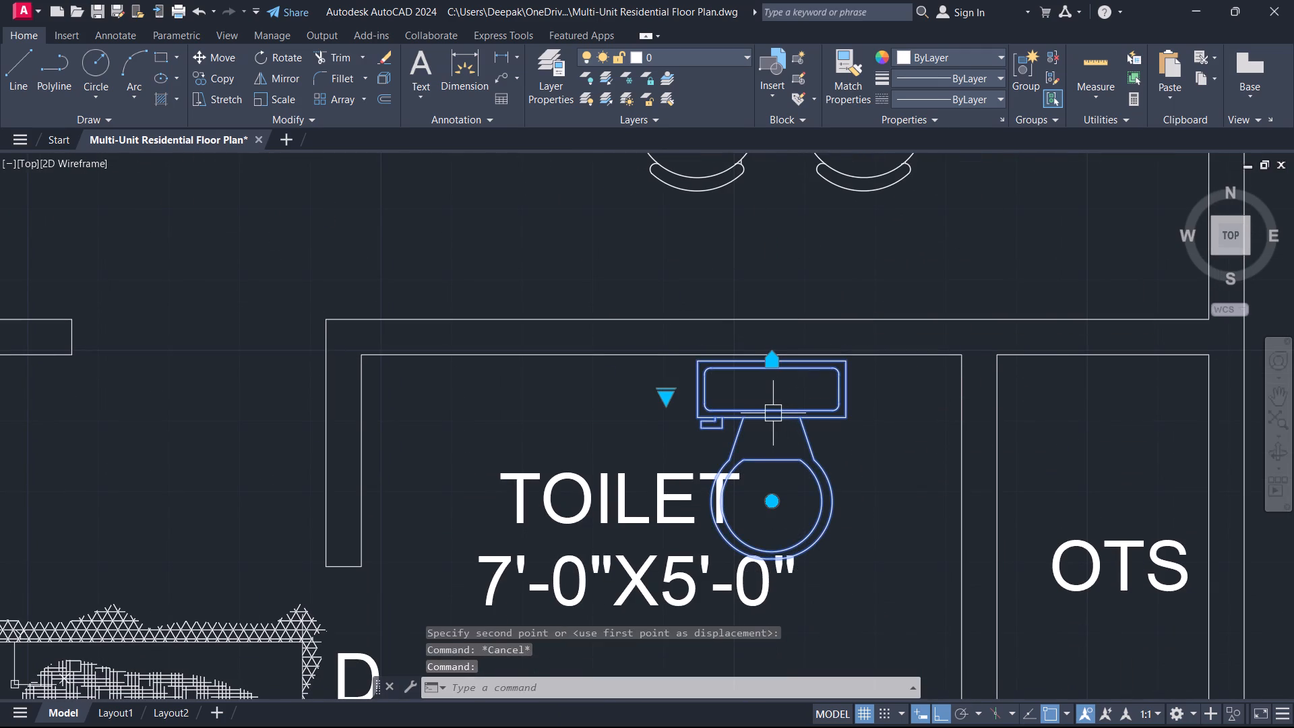
{"action": "key", "text": "m"}
{"action": "key", "text": "space"}
{"action": "left_click", "coordinate": [755, 413]}
{"action": "left_click", "coordinate": [857, 421]}
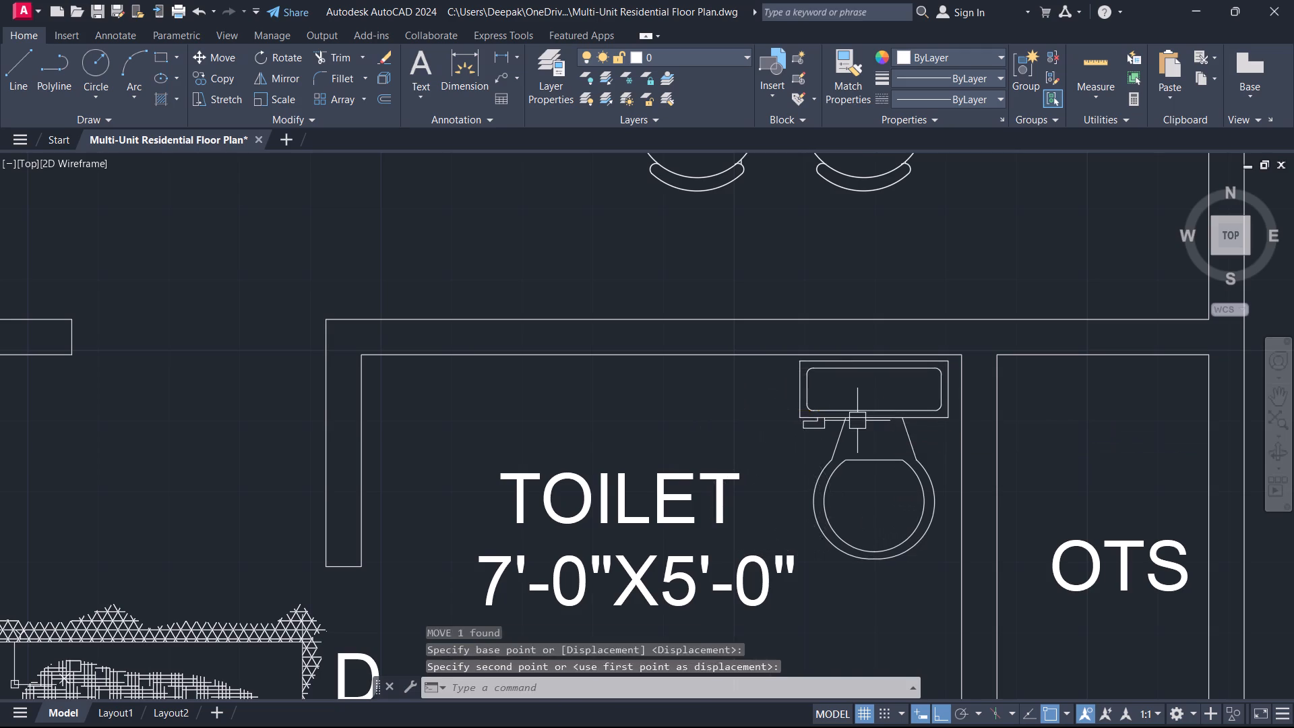
{"action": "key", "text": "Escape"}
Copy the gas stove from the 10'-0"X10'-0" kitchen, with Ortho off, onto the north counter of the 6'-0"X9'-0" kitchen.
{"action": "scroll", "coordinate": [873, 415], "scroll_direction": "down", "scroll_amount": 3}
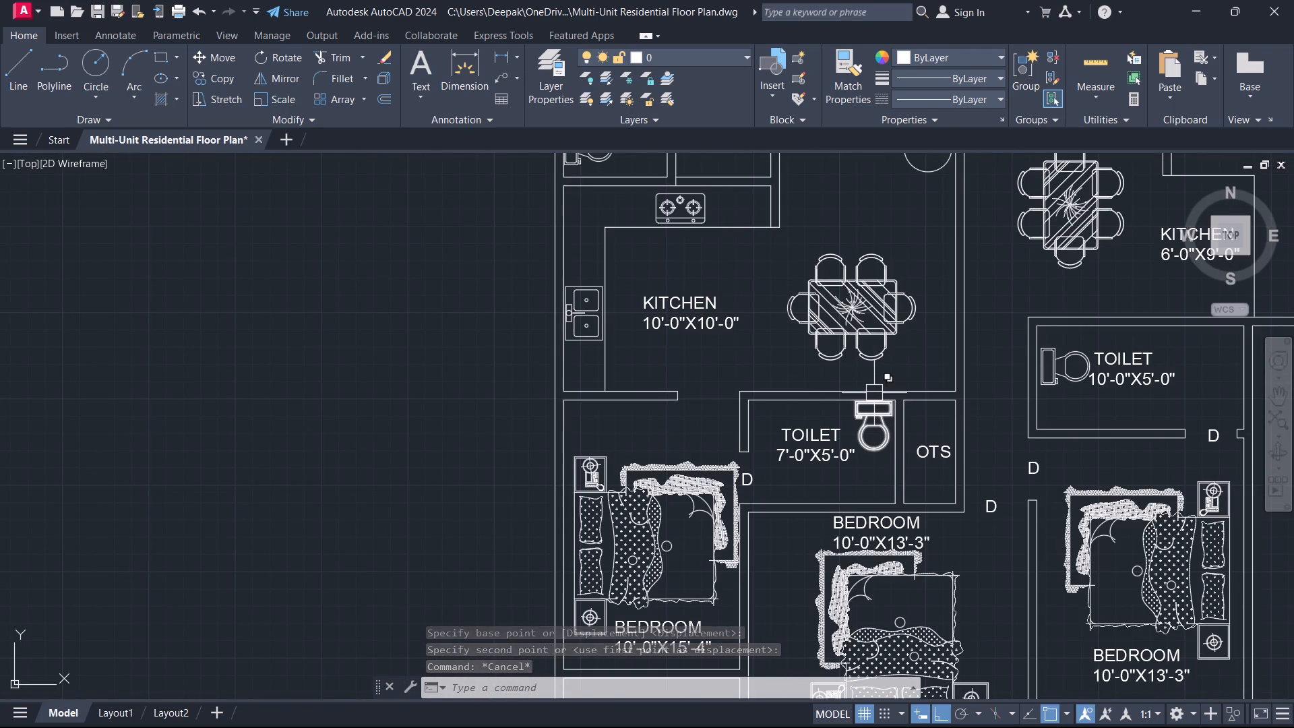
{"action": "scroll", "coordinate": [871, 402], "scroll_direction": "down", "scroll_amount": 1}
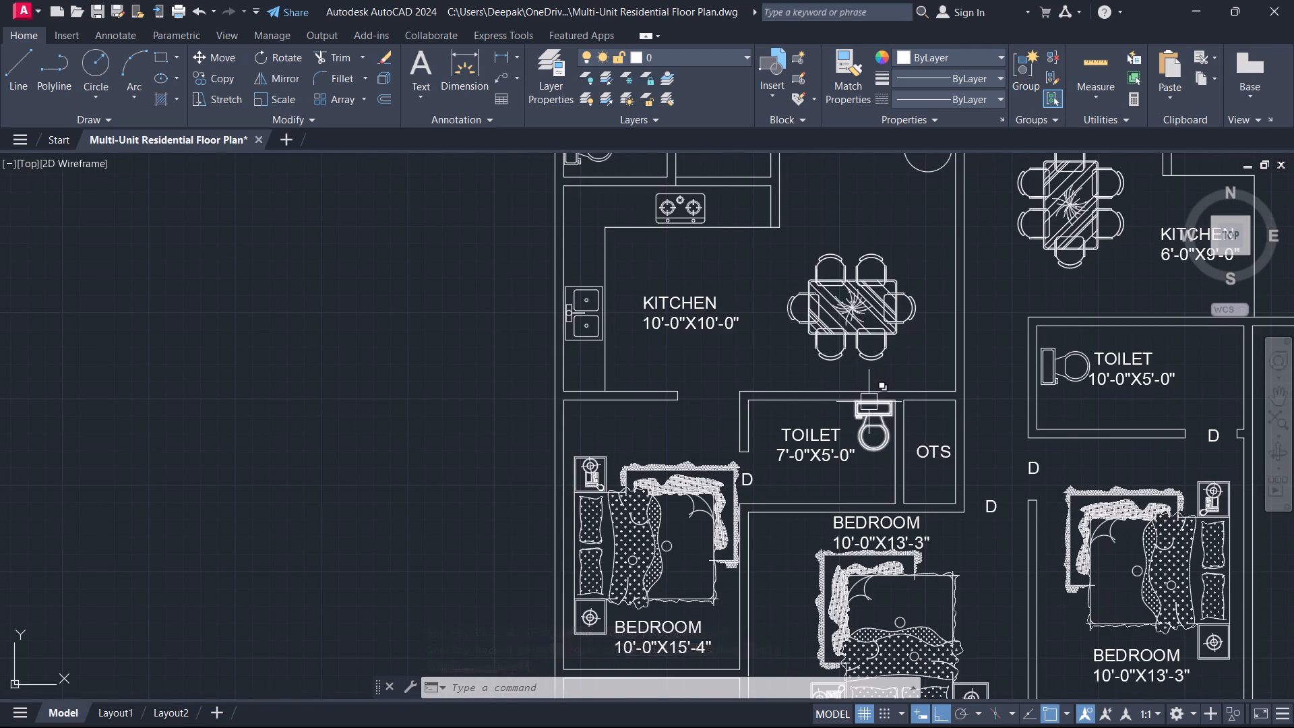
{"action": "scroll", "coordinate": [871, 402], "scroll_direction": "down", "scroll_amount": 1}
{"action": "middle_click_drag", "start_coordinate": [917, 385], "coordinate": [874, 491]}
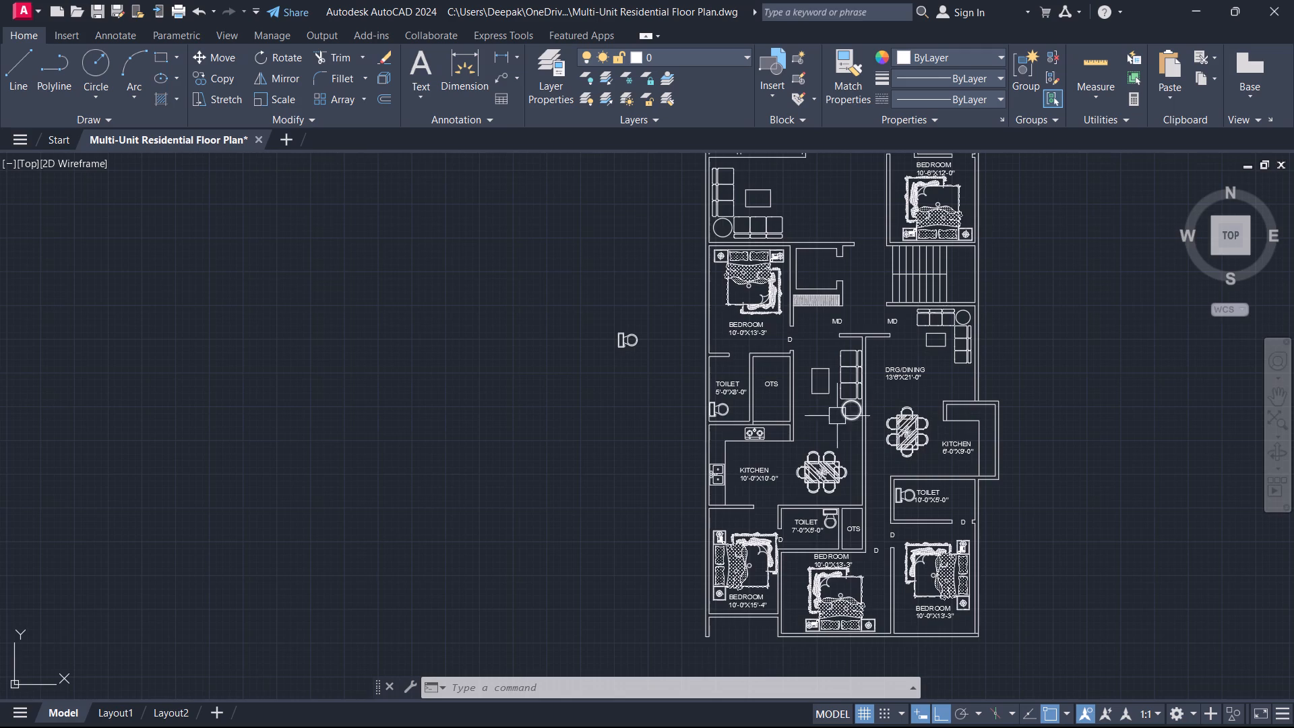
{"action": "scroll", "coordinate": [757, 462], "scroll_direction": "up", "scroll_amount": 4}
{"action": "left_click", "coordinate": [772, 392]}
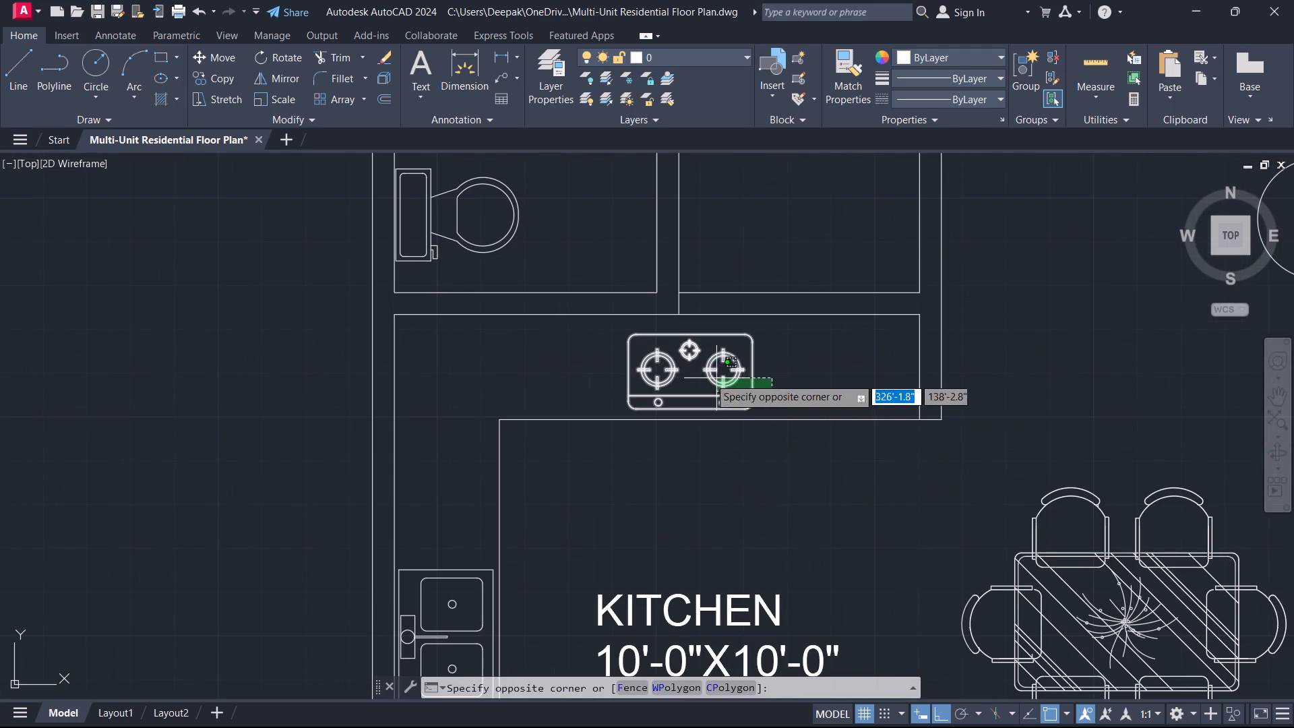
{"action": "left_click", "coordinate": [705, 376]}
{"action": "key", "text": "c"}
{"action": "type", "text": "O"}
{"action": "key", "text": "space"}
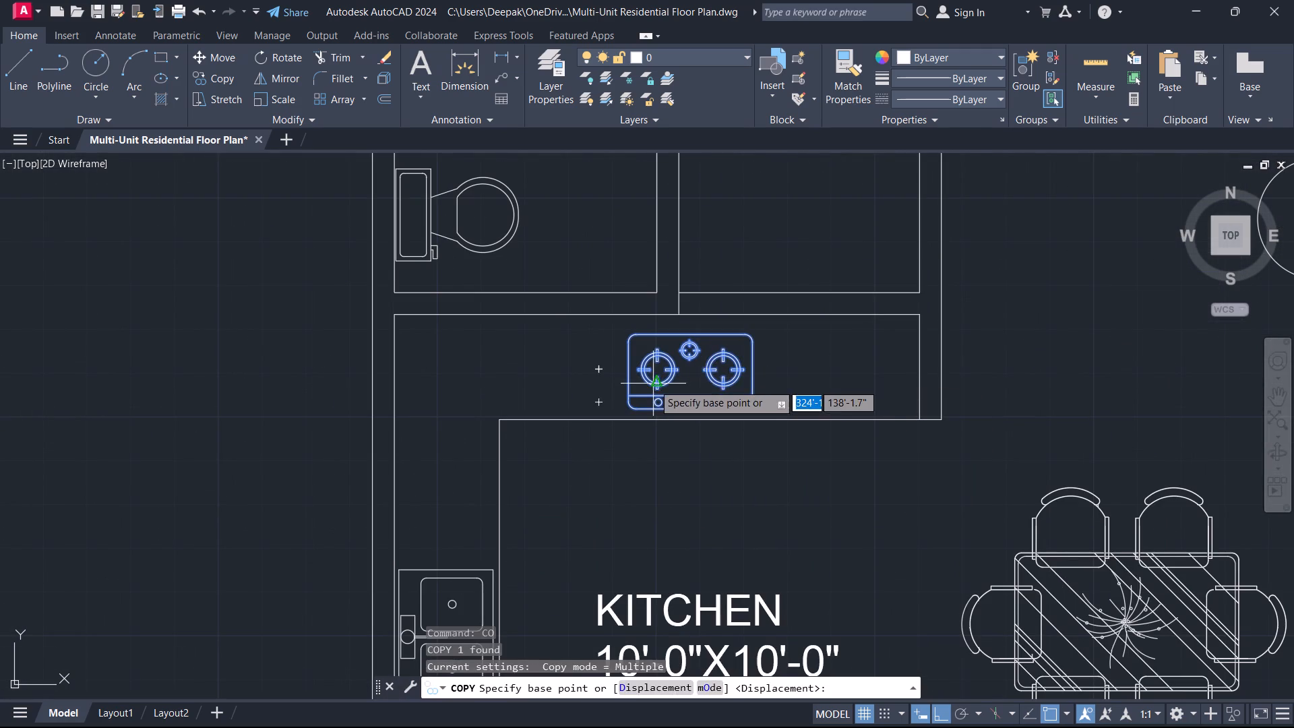
{"action": "left_click", "coordinate": [652, 382]}
{"action": "middle_click_drag", "start_coordinate": [1055, 408], "coordinate": [356, 315]}
{"action": "scroll", "coordinate": [1035, 337], "scroll_direction": "down", "scroll_amount": 3}
{"action": "middle_click_drag", "start_coordinate": [1030, 353], "coordinate": [702, 336]}
{"action": "scroll", "coordinate": [809, 277], "scroll_direction": "up", "scroll_amount": 1}
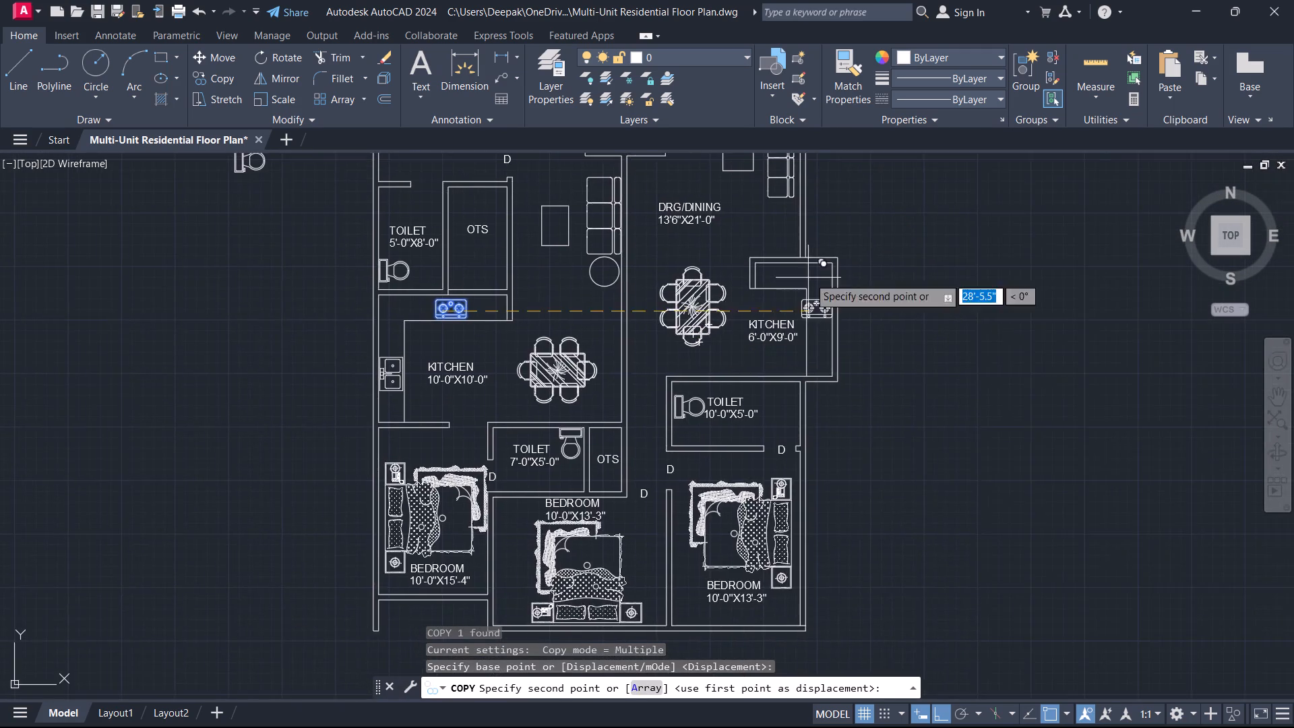
{"action": "scroll", "coordinate": [809, 277], "scroll_direction": "up", "scroll_amount": 3}
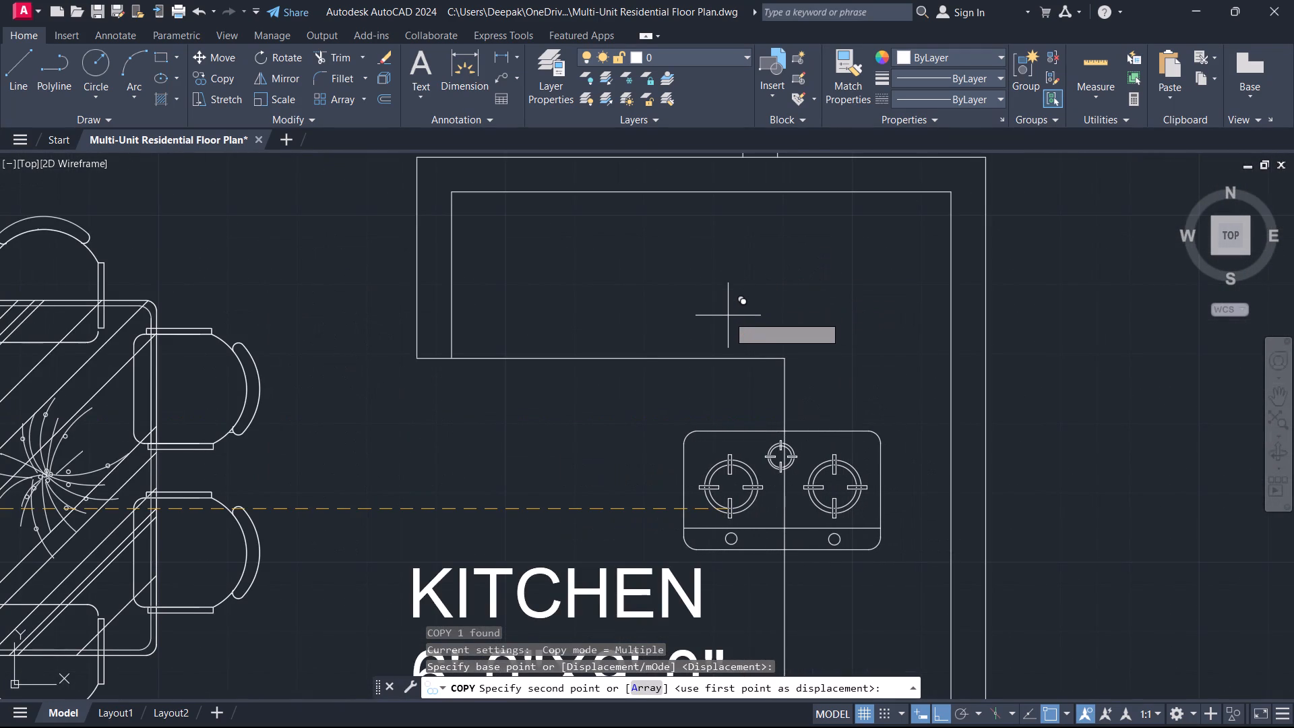
{"action": "key", "text": "F8"}
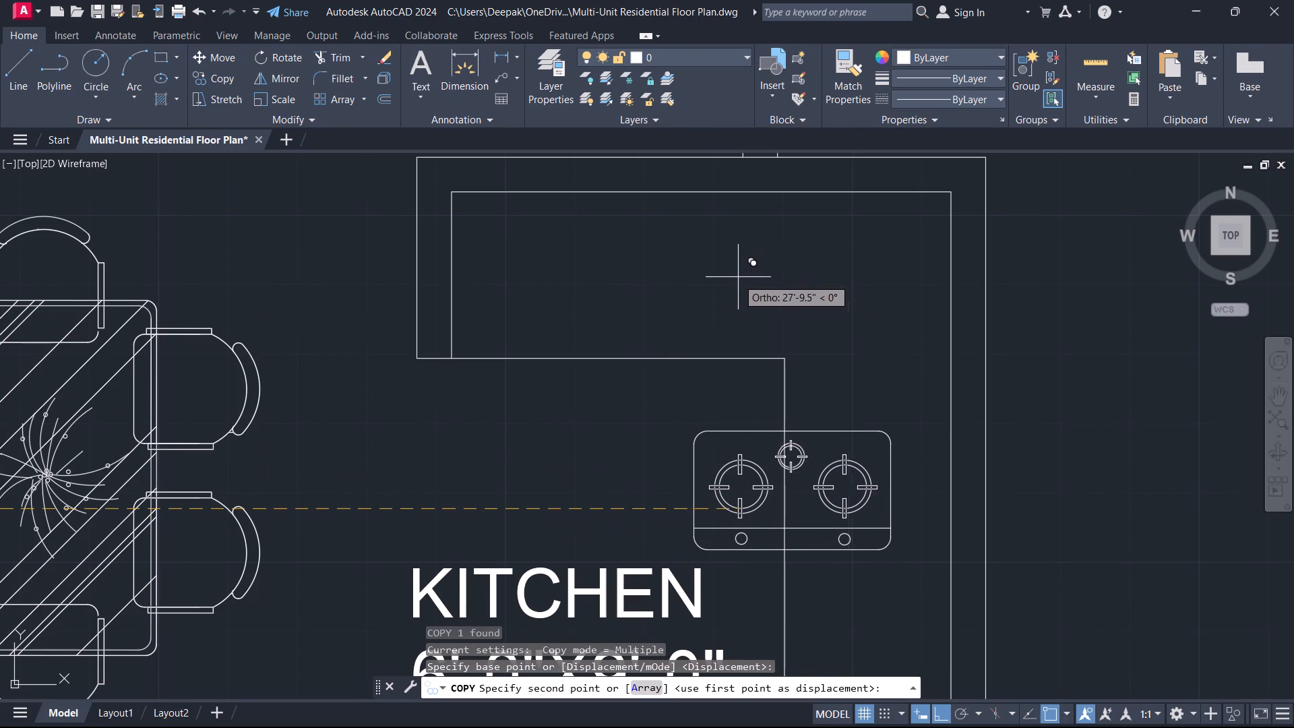
{"action": "left_click", "coordinate": [609, 300]}
{"action": "key", "text": "Escape"}
Copy the double-bowl sink from the 10'-0"X10'-0" kitchen onto the east counter of the 6'-0"X9'-0" kitchen.
{"action": "scroll", "coordinate": [528, 375], "scroll_direction": "down", "scroll_amount": 3}
{"action": "middle_click_drag", "start_coordinate": [534, 379], "coordinate": [669, 334]}
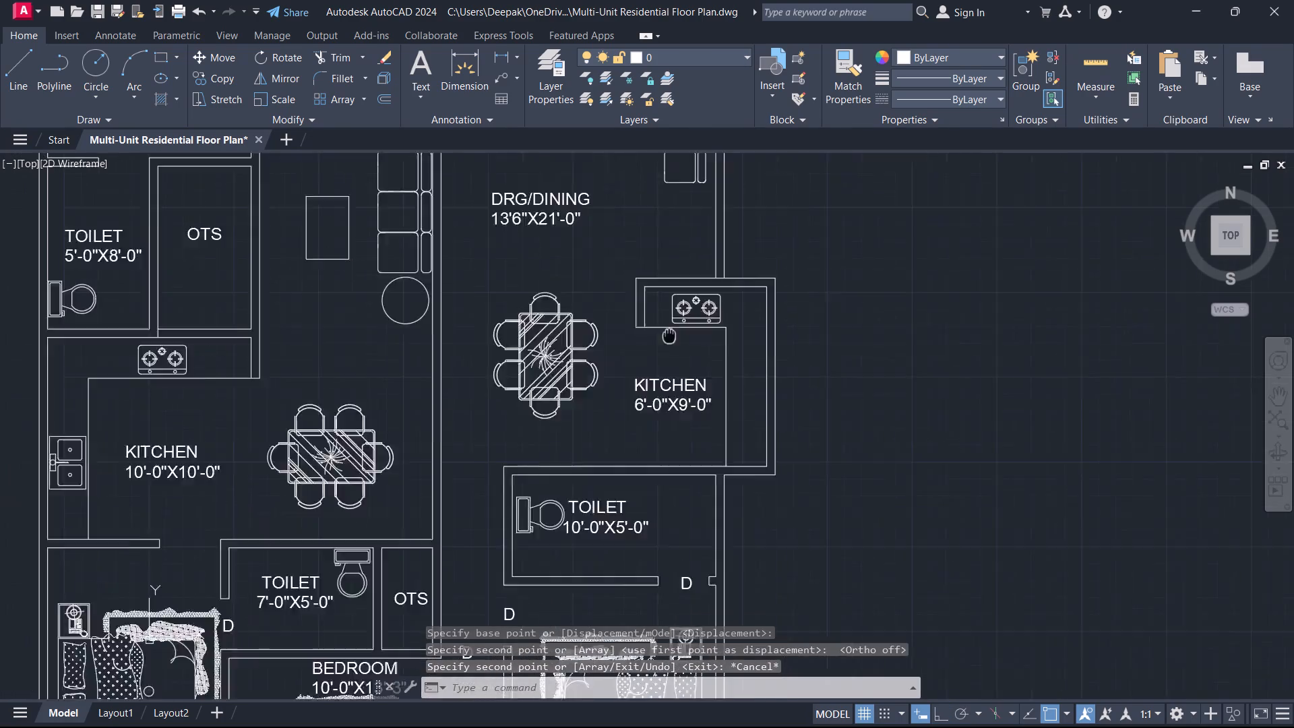
{"action": "middle_click_drag", "start_coordinate": [669, 334], "coordinate": [907, 296]}
{"action": "scroll", "coordinate": [480, 448], "scroll_direction": "up", "scroll_amount": 3}
{"action": "middle_click_drag", "start_coordinate": [113, 442], "coordinate": [586, 392]}
{"action": "left_click", "coordinate": [402, 435]}
{"action": "left_click", "coordinate": [381, 399]}
{"action": "type", "text": "CO"}
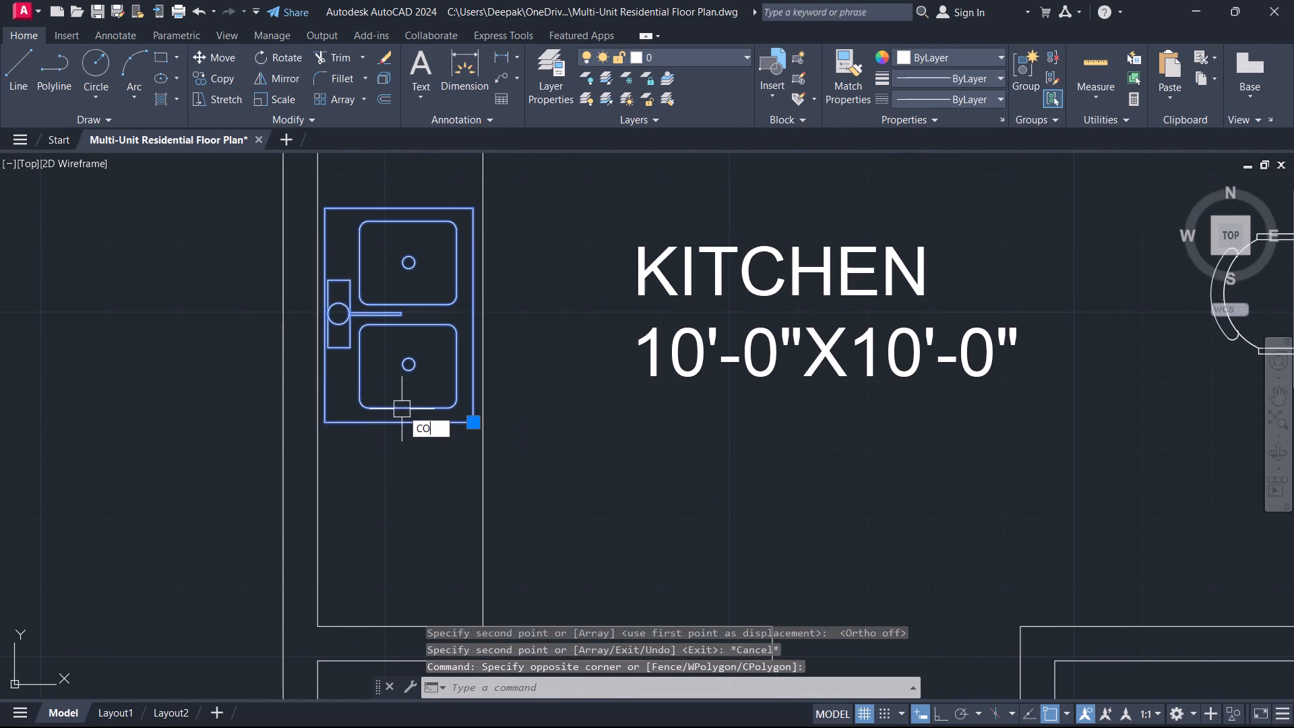
{"action": "key", "text": "space"}
{"action": "left_click_drag", "start_coordinate": [402, 410], "coordinate": [421, 413]}
{"action": "scroll", "coordinate": [737, 466], "scroll_direction": "down", "scroll_amount": 3}
{"action": "middle_click_drag", "start_coordinate": [737, 469], "coordinate": [229, 458]}
{"action": "scroll", "coordinate": [776, 497], "scroll_direction": "up", "scroll_amount": 1}
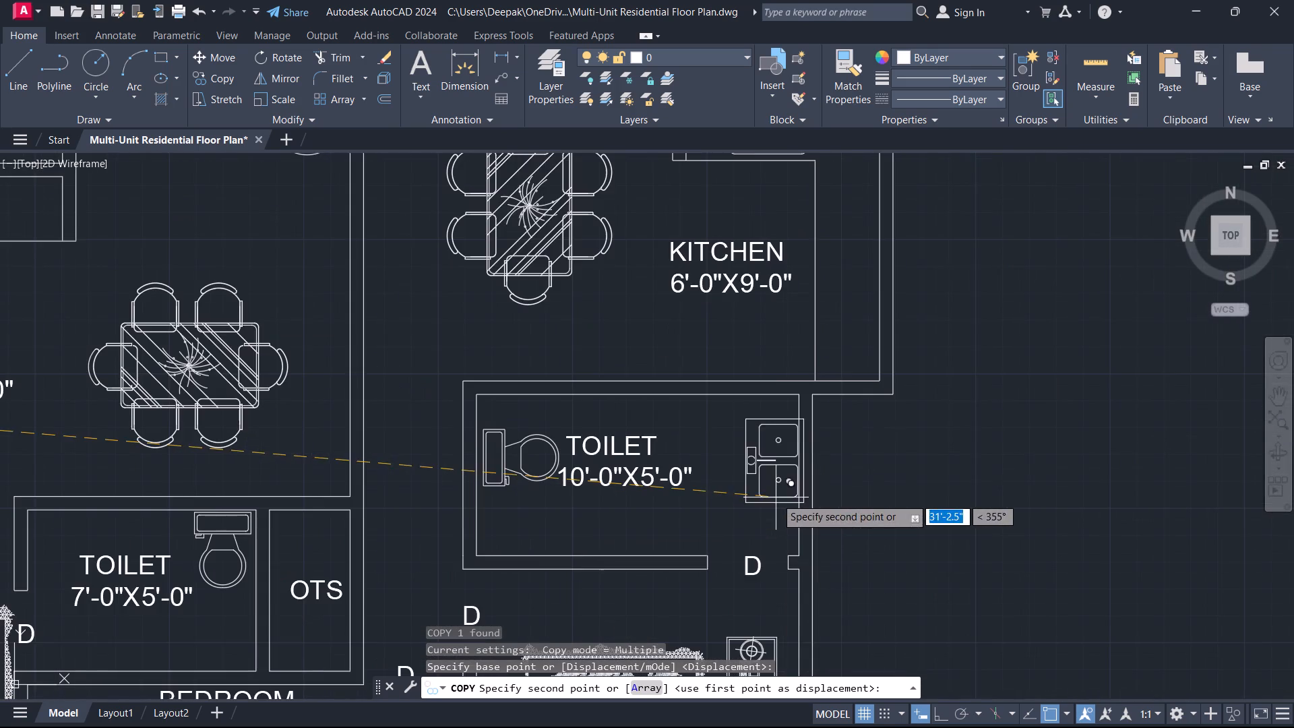
{"action": "middle_click_drag", "start_coordinate": [843, 338], "coordinate": [801, 508]}
{"action": "scroll", "coordinate": [843, 338], "scroll_direction": "up", "scroll_amount": 1}
{"action": "scroll", "coordinate": [820, 444], "scroll_direction": "up", "scroll_amount": 1}
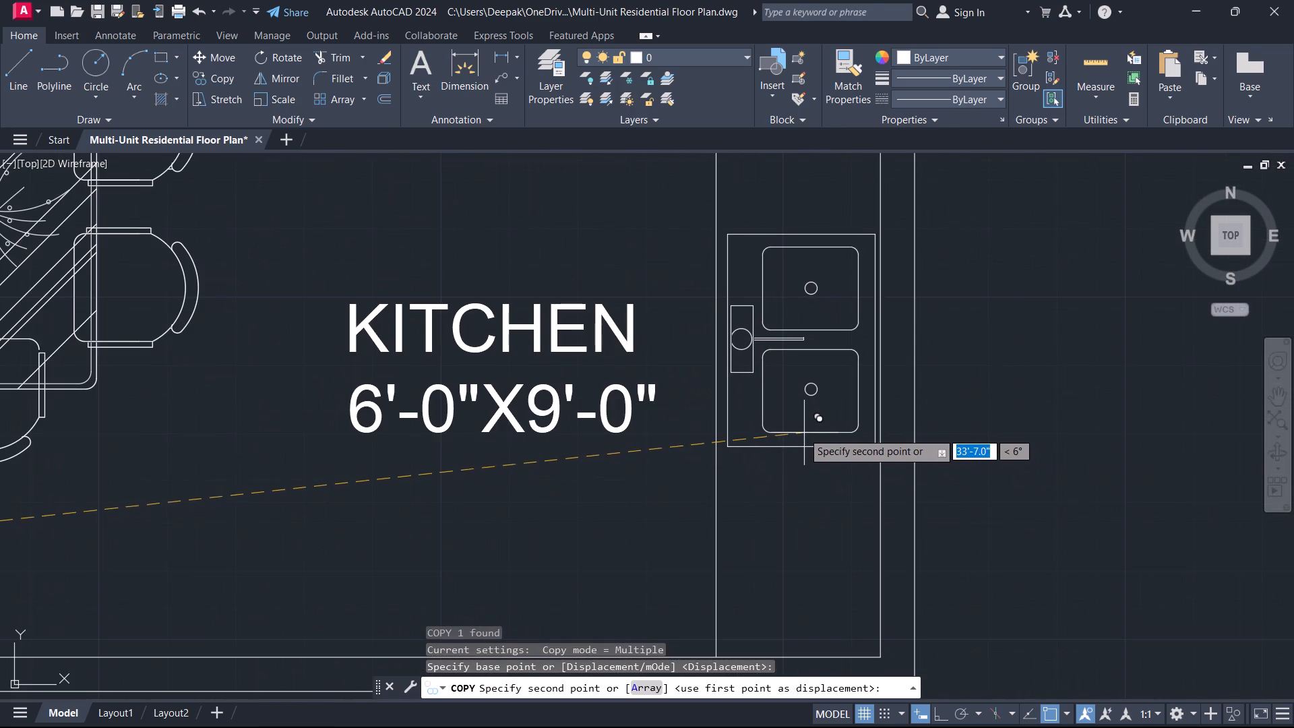
{"action": "left_click", "coordinate": [804, 433]}
{"action": "key", "text": "Escape"}
Mirror the copied sink about a vertical line so its faucet faces the east wall, erasing the source object.
{"action": "left_click", "coordinate": [797, 448]}
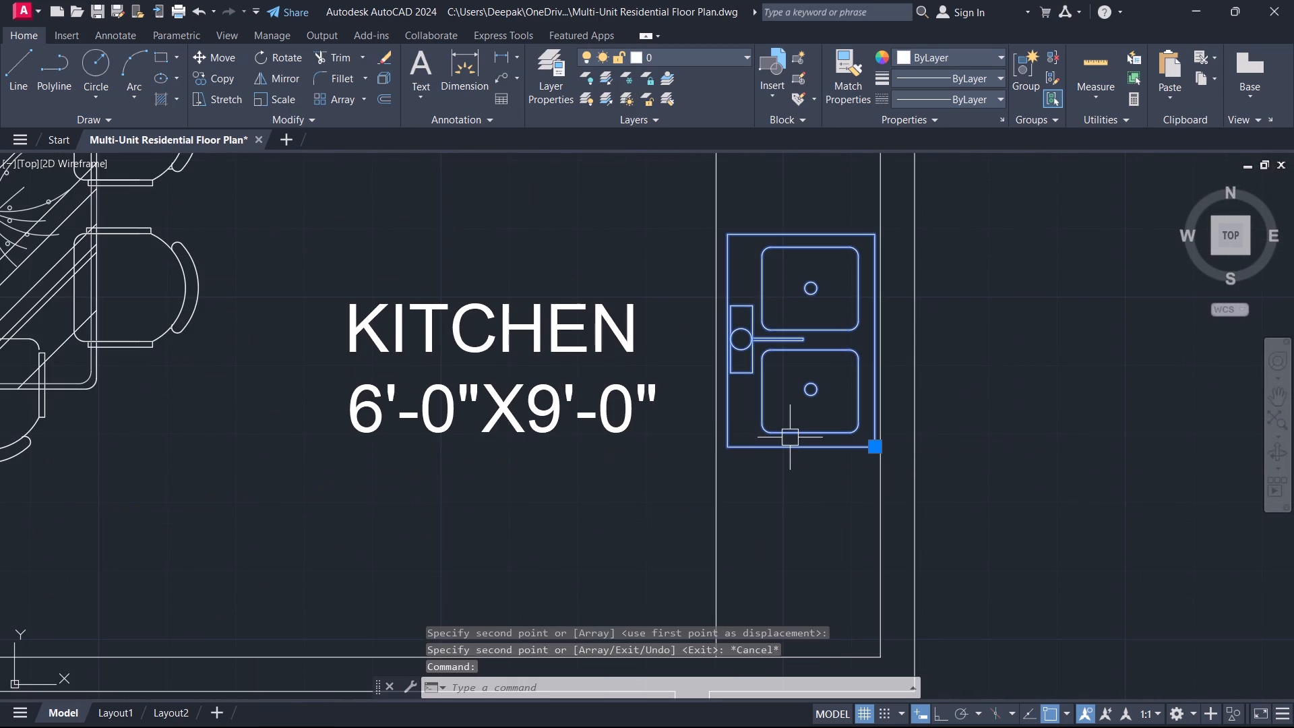
{"action": "type", "text": "MI"}
{"action": "key", "text": "space"}
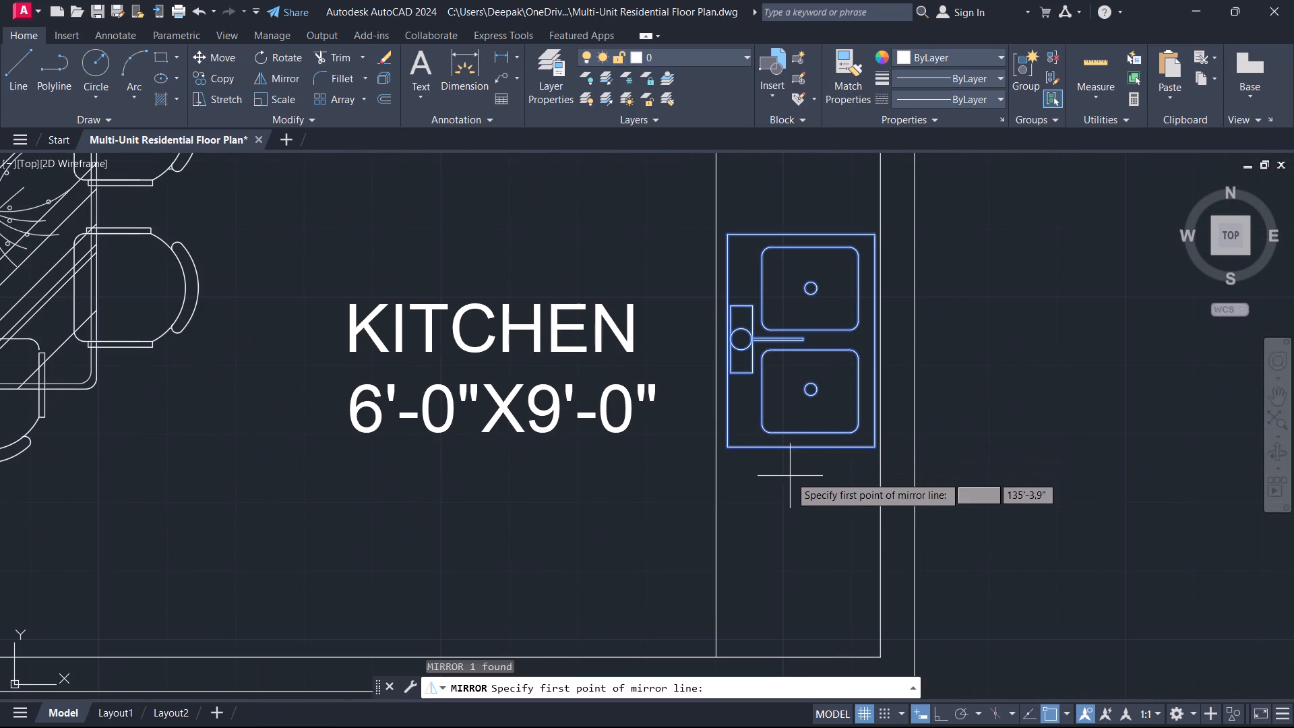
{"action": "left_click", "coordinate": [801, 477]}
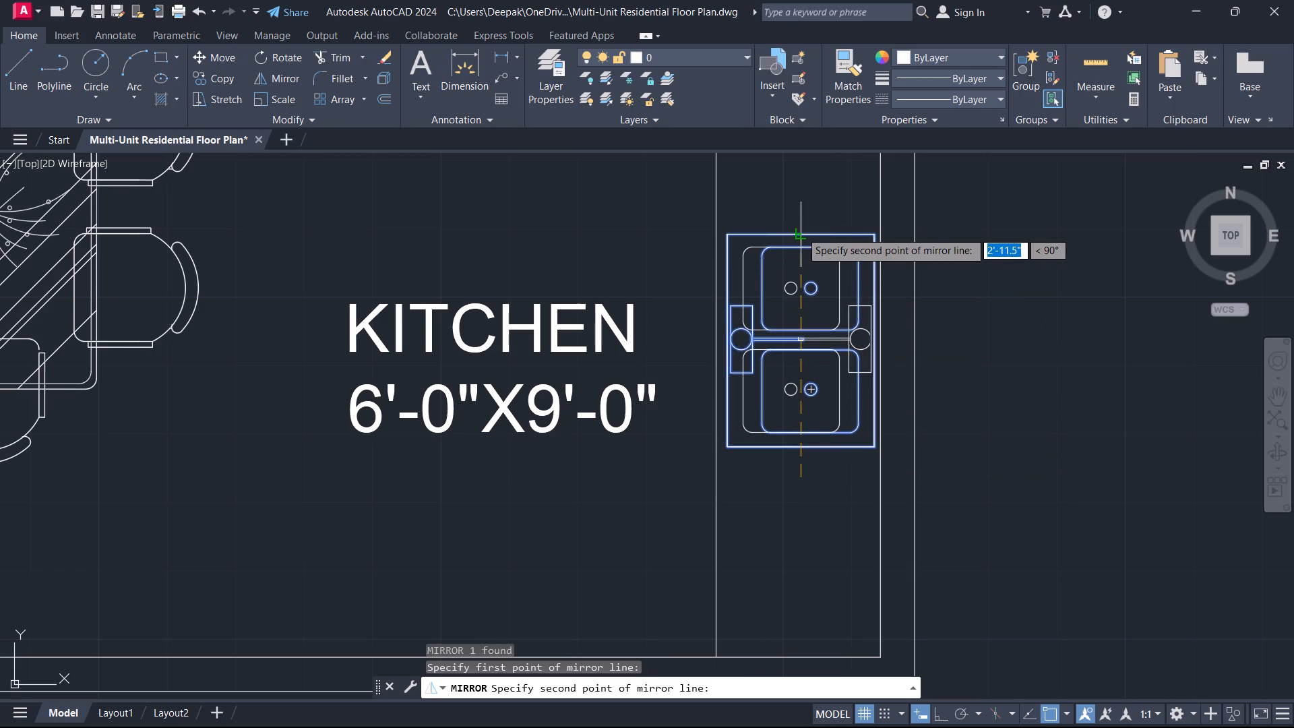
{"action": "left_click", "coordinate": [801, 231]}
{"action": "left_click_drag", "start_coordinate": [830, 272], "coordinate": [801, 233]}
{"action": "key", "text": "Escape"}
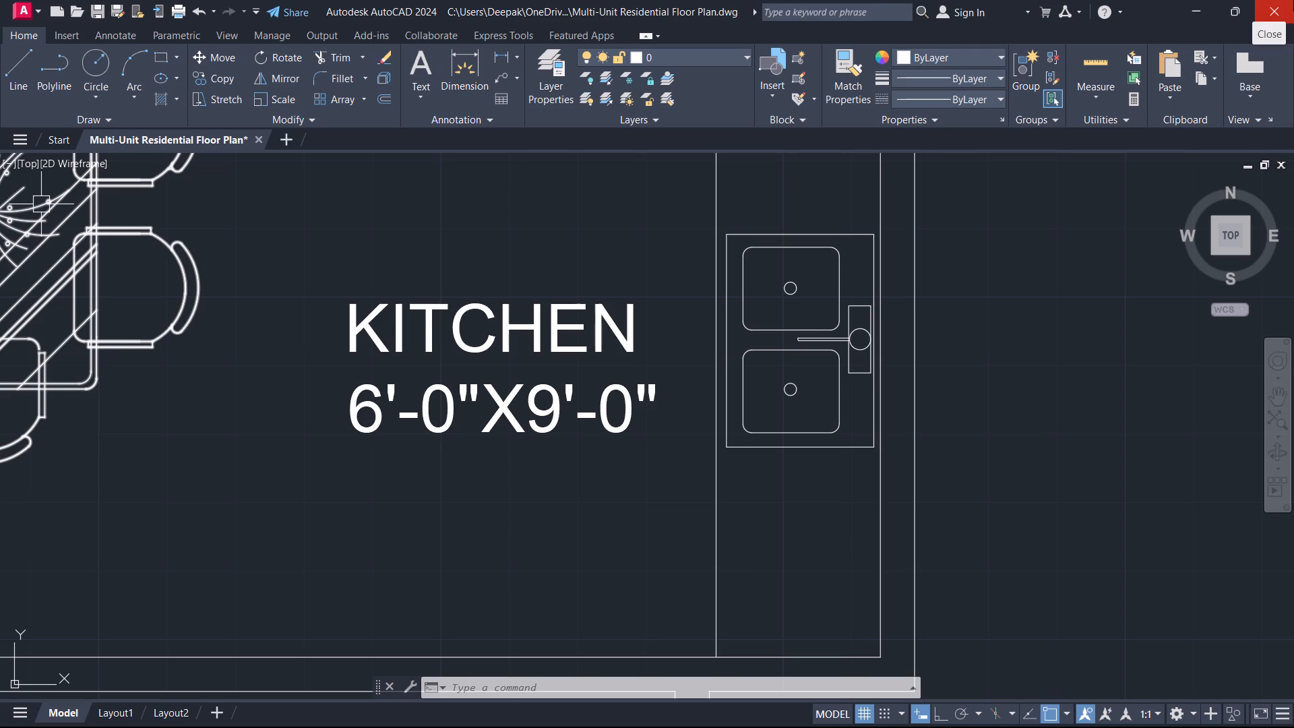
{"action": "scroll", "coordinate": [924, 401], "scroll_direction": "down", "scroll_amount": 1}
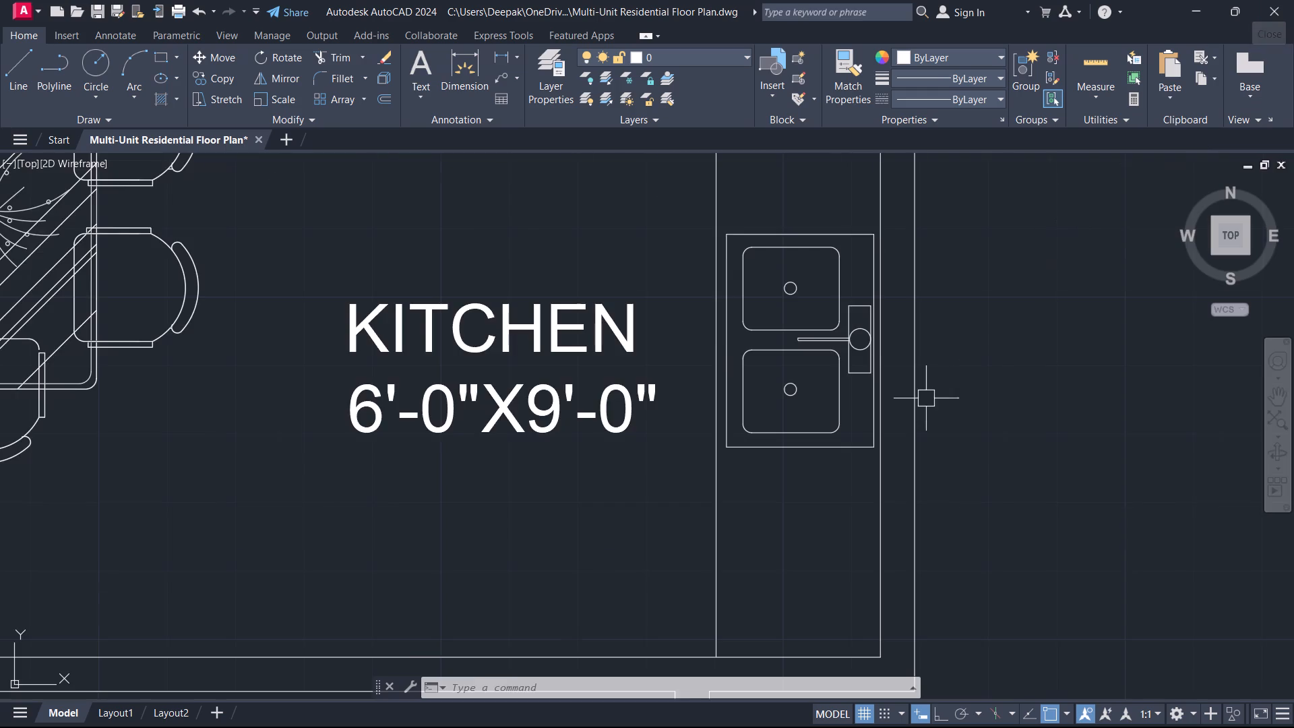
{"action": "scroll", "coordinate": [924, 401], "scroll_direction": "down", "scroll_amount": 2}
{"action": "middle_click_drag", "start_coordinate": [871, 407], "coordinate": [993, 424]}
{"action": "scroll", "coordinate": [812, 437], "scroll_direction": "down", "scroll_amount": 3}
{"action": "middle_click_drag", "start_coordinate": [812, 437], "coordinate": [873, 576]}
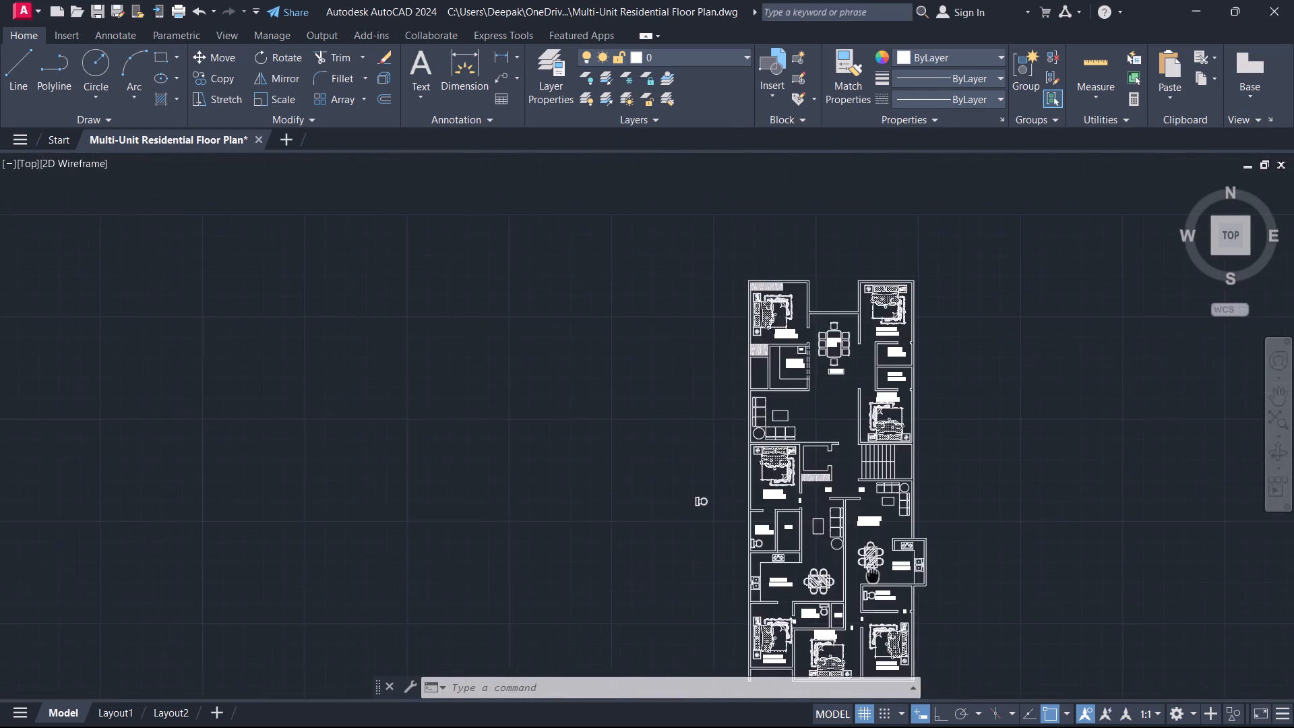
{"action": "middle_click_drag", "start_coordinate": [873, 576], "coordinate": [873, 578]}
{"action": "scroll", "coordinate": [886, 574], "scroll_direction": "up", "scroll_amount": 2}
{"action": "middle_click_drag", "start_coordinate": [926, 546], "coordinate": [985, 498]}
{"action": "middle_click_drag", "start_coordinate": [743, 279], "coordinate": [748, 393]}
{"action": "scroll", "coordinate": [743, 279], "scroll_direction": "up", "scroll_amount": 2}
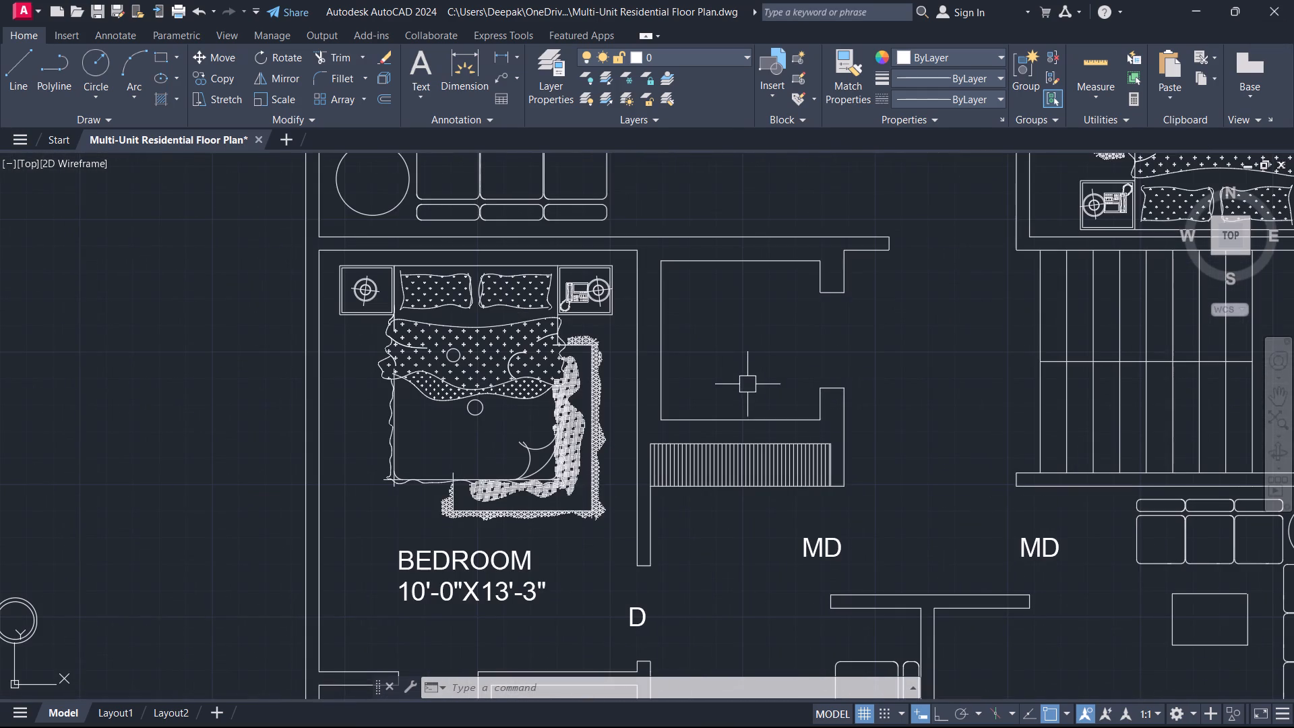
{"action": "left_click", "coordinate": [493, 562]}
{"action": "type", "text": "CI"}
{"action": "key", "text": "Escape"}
Copy the BEDROOM 10'-0"X13'-3" label into the empty lift shaft east of that bedroom.
{"action": "left_click", "coordinate": [501, 570]}
{"action": "type", "text": "CO"}
{"action": "key", "text": "space"}
{"action": "left_click_drag", "start_coordinate": [501, 570], "coordinate": [518, 566]}
{"action": "left_click", "coordinate": [803, 326]}
{"action": "key", "text": "Escape"}
Change the text of the copied label in the lift shaft to LIFT.
{"action": "double_click", "coordinate": [735, 350]}
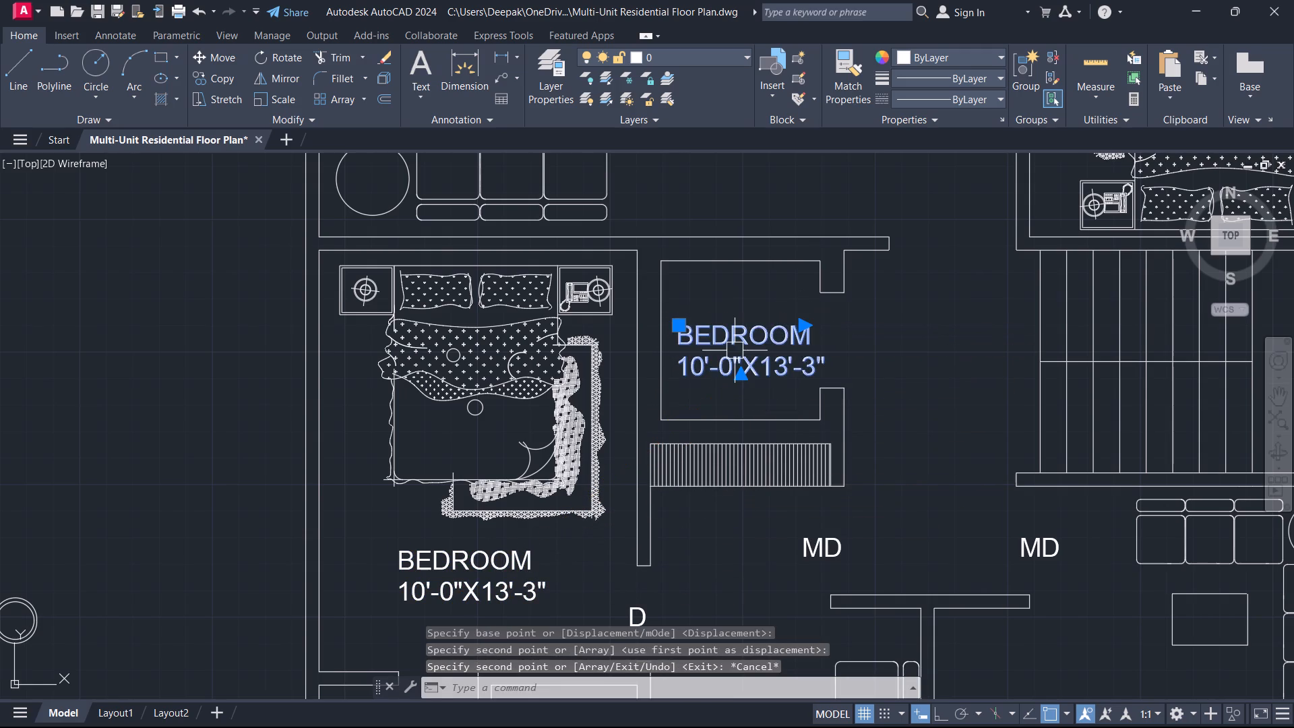
{"action": "key", "text": "ctrl+a"}
{"action": "type", "text": "LIFT"}
{"action": "left_click_drag", "start_coordinate": [1124, 66], "coordinate": [1120, 85]}
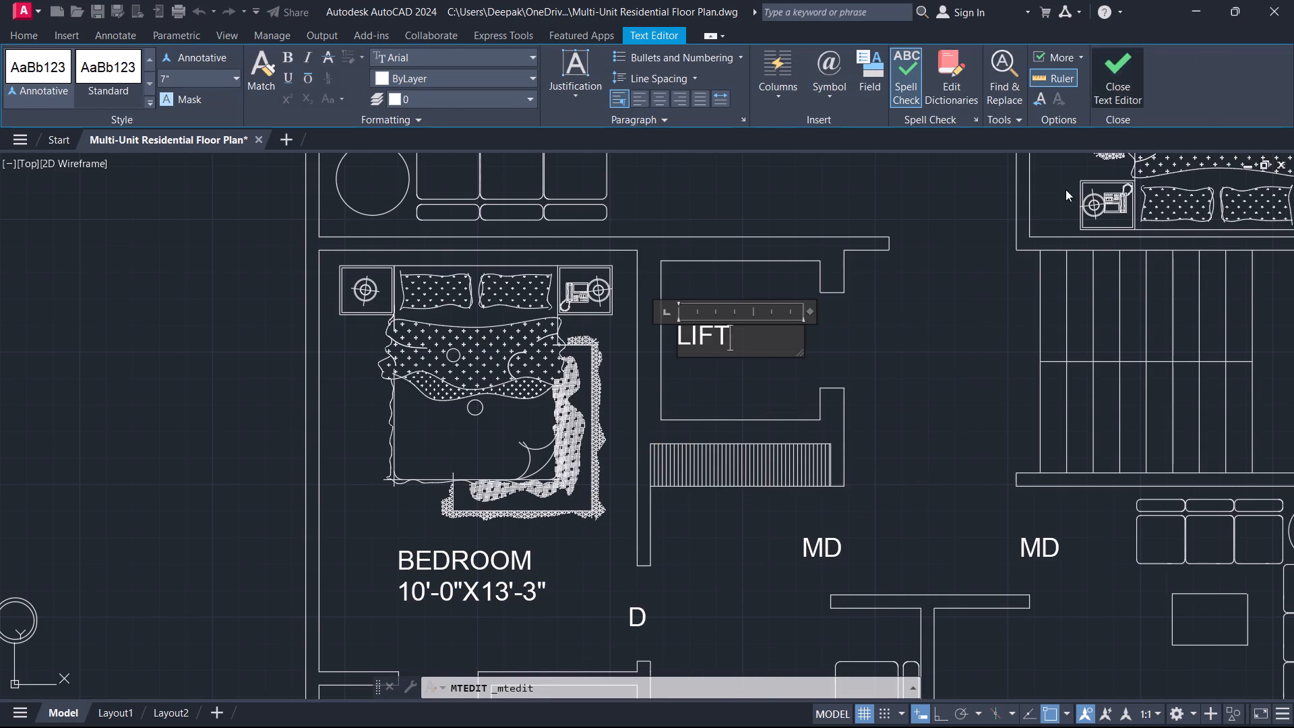
Move the LIFT label east, toward the middle of the lift shaft.
{"action": "scroll", "coordinate": [741, 348], "scroll_direction": "up", "scroll_amount": 2}
{"action": "left_click", "coordinate": [735, 351]}
{"action": "left_click", "coordinate": [646, 276]}
{"action": "key", "text": "m"}
{"action": "key", "text": "space"}
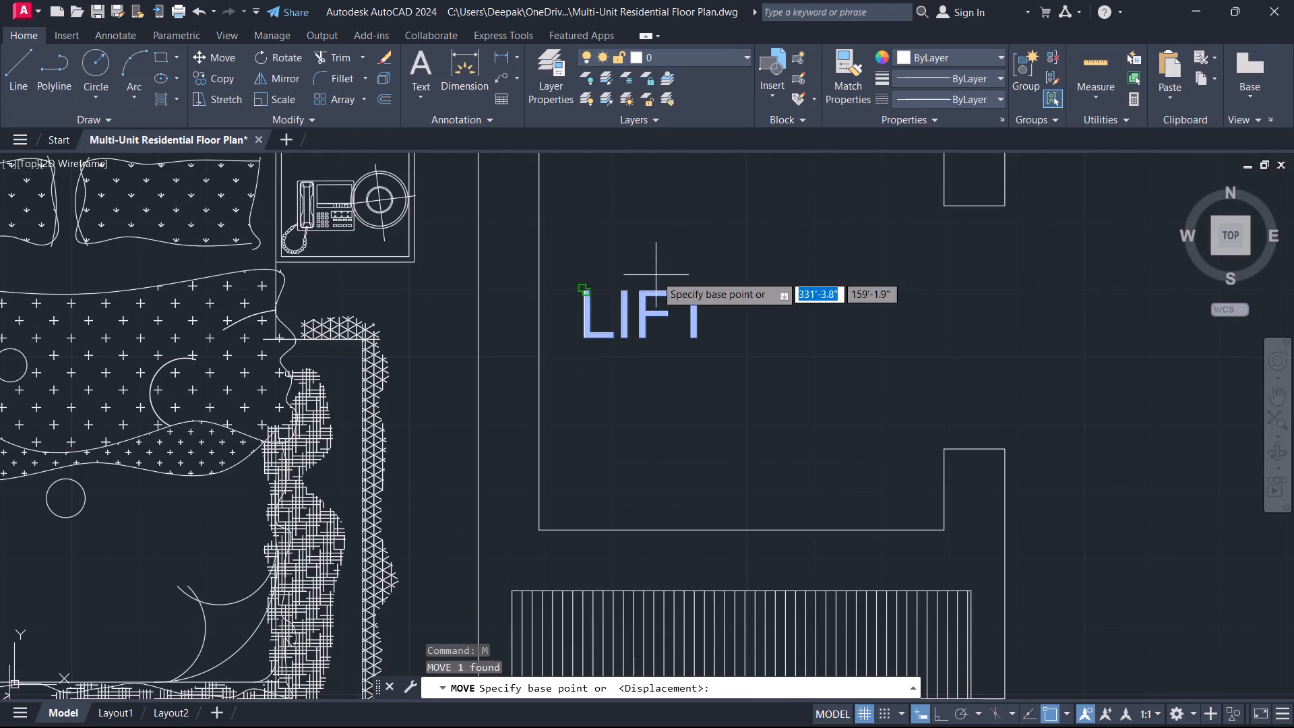
{"action": "left_click", "coordinate": [666, 316]}
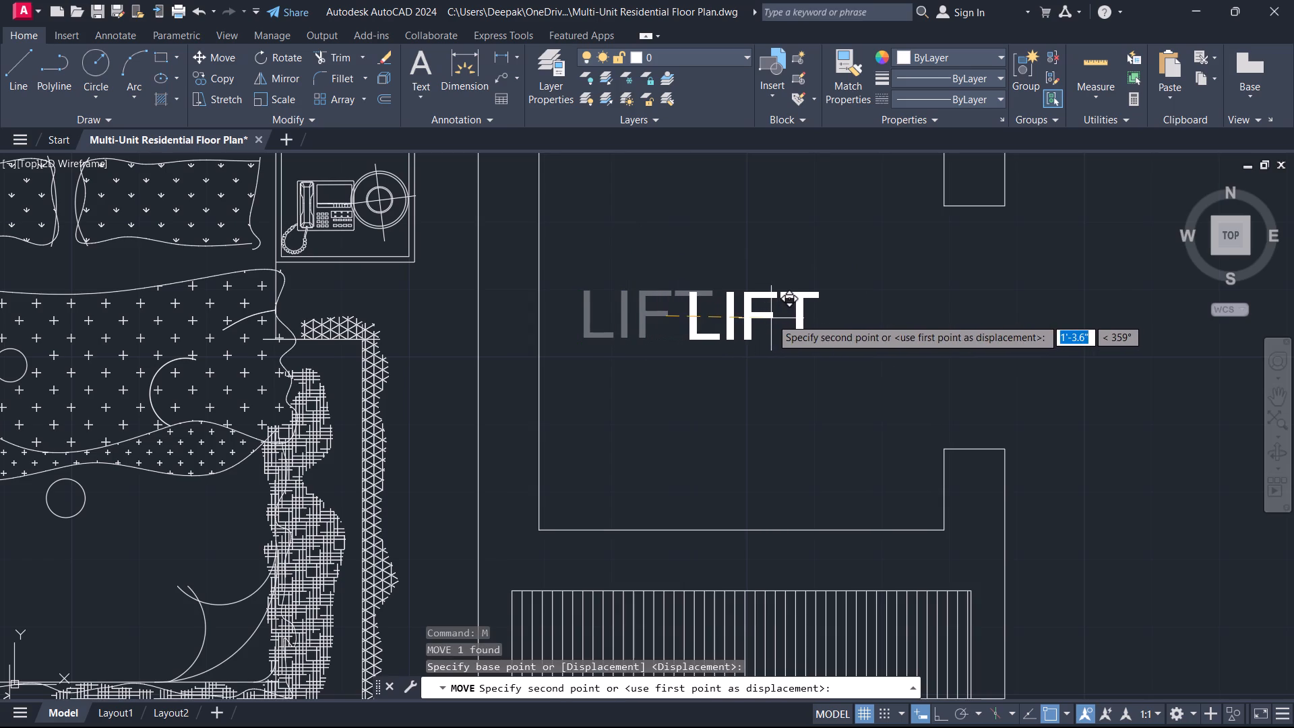
{"action": "left_click", "coordinate": [776, 316]}
{"action": "key", "text": "Escape"}
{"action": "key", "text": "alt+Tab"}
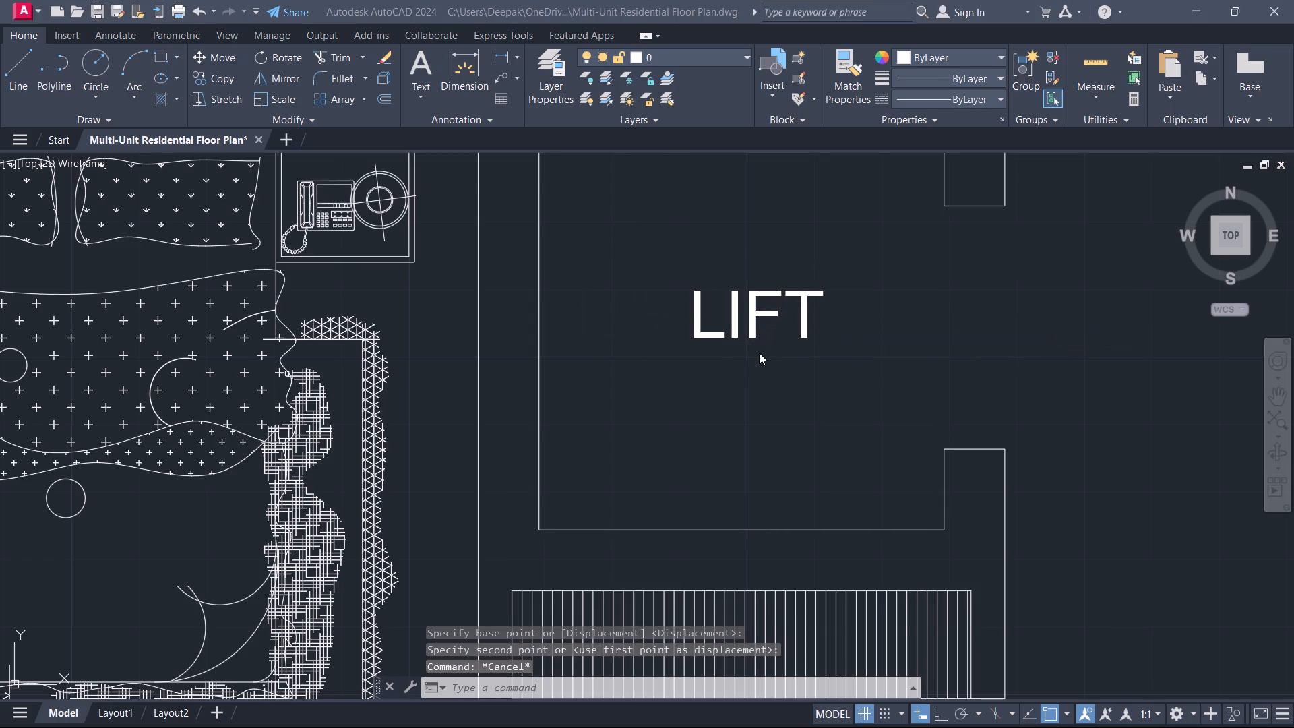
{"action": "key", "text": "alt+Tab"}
Copy the LIFT label east into the open space between the lift and the staircase.
{"action": "scroll", "coordinate": [725, 386], "scroll_direction": "down", "scroll_amount": 2}
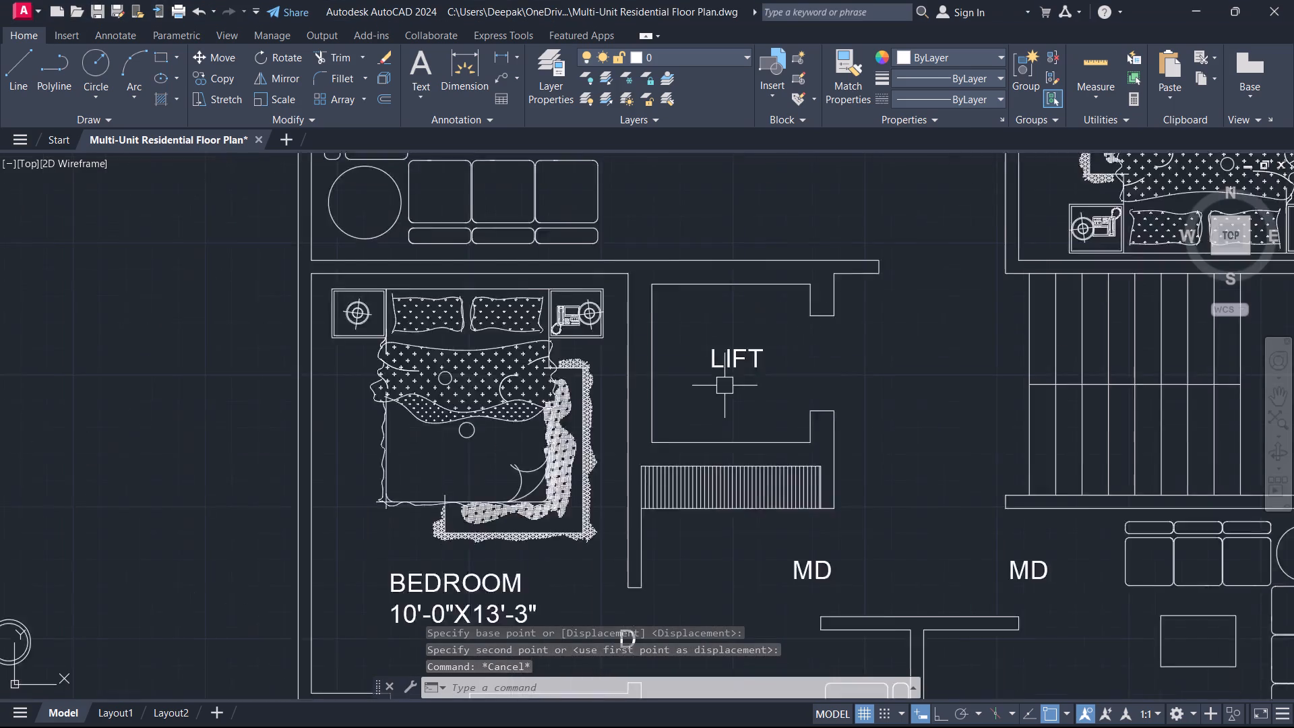
{"action": "scroll", "coordinate": [725, 386], "scroll_direction": "down", "scroll_amount": 3}
{"action": "middle_click_drag", "start_coordinate": [723, 389], "coordinate": [721, 490]}
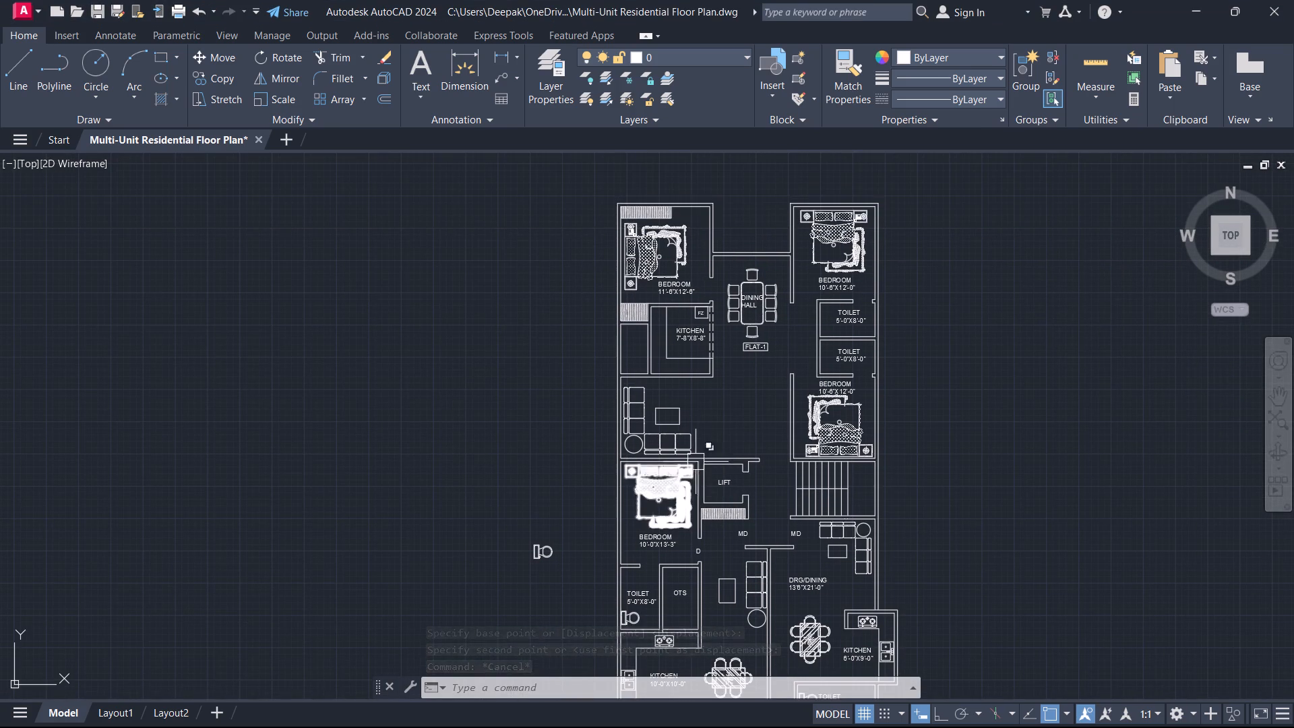
{"action": "scroll", "coordinate": [708, 392], "scroll_direction": "up", "scroll_amount": 1}
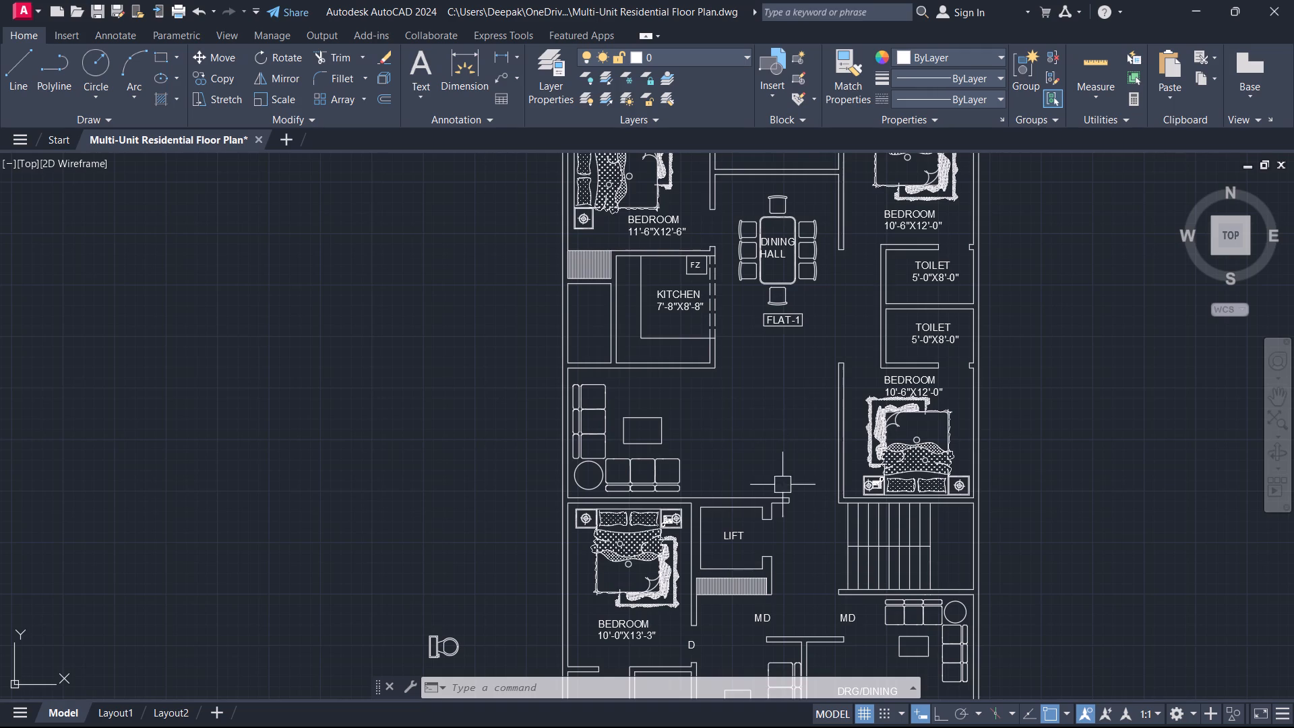
{"action": "middle_click_drag", "start_coordinate": [801, 524], "coordinate": [777, 437]}
{"action": "scroll", "coordinate": [745, 475], "scroll_direction": "up", "scroll_amount": 1}
{"action": "left_click", "coordinate": [716, 456]}
{"action": "left_click", "coordinate": [679, 431]}
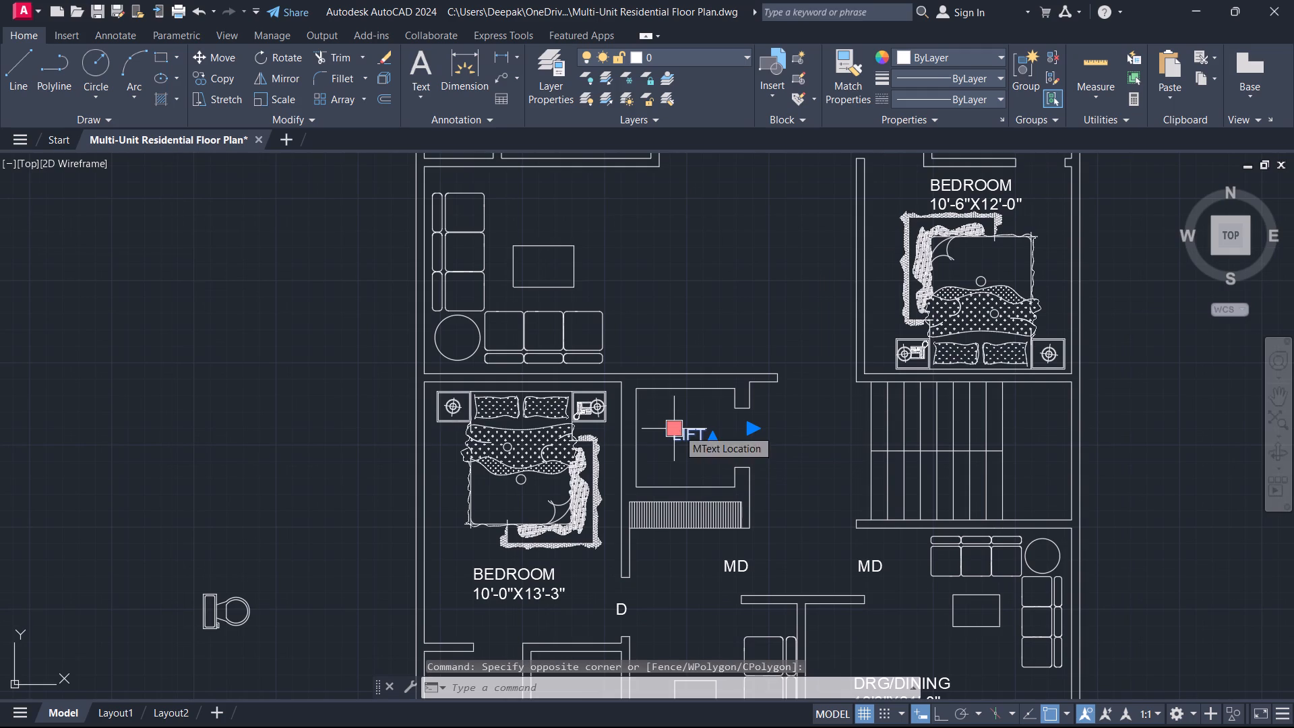
{"action": "key", "text": "c"}
{"action": "key", "text": "o"}
{"action": "key", "text": "space"}
{"action": "left_click_drag", "start_coordinate": [694, 450], "coordinate": [705, 451]}
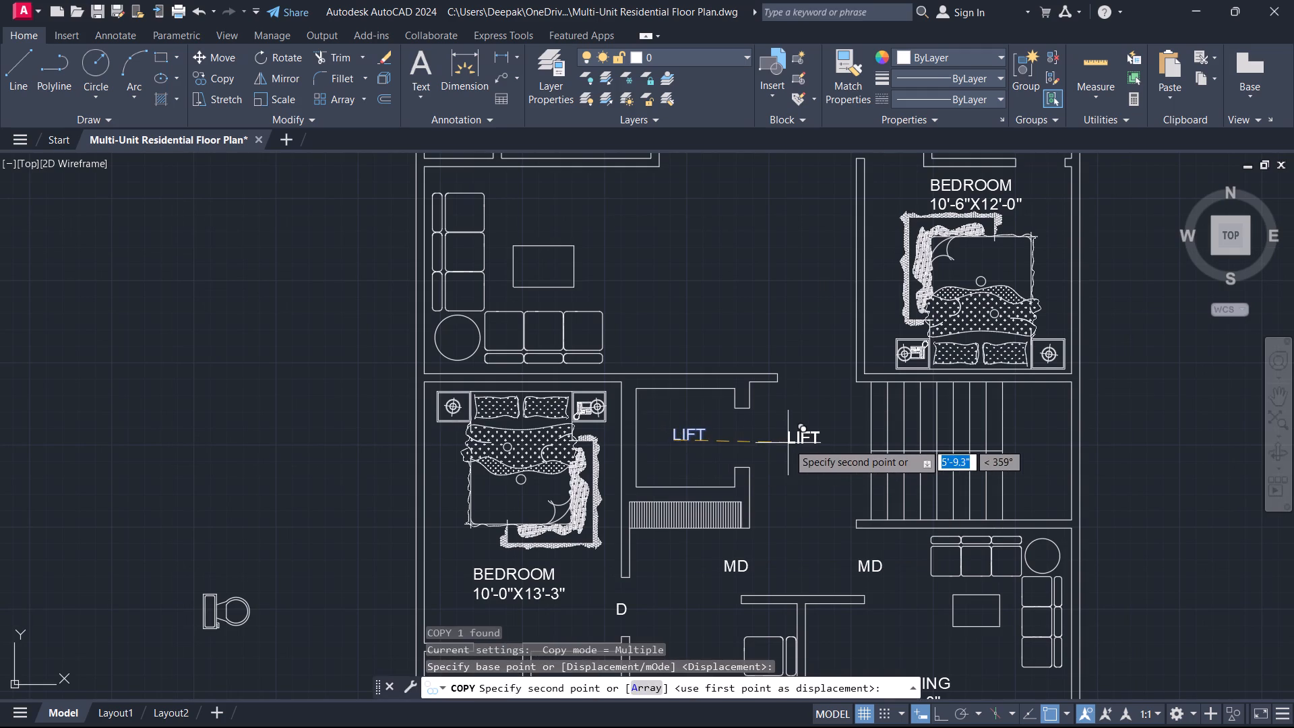
{"action": "left_click", "coordinate": [787, 443]}
{"action": "key", "text": "Escape"}
Replace the copied label's text with LOBBY and 7'-6"X7'-0" on a second line.
{"action": "double_click", "coordinate": [797, 439]}
{"action": "key", "text": "ctrl+a"}
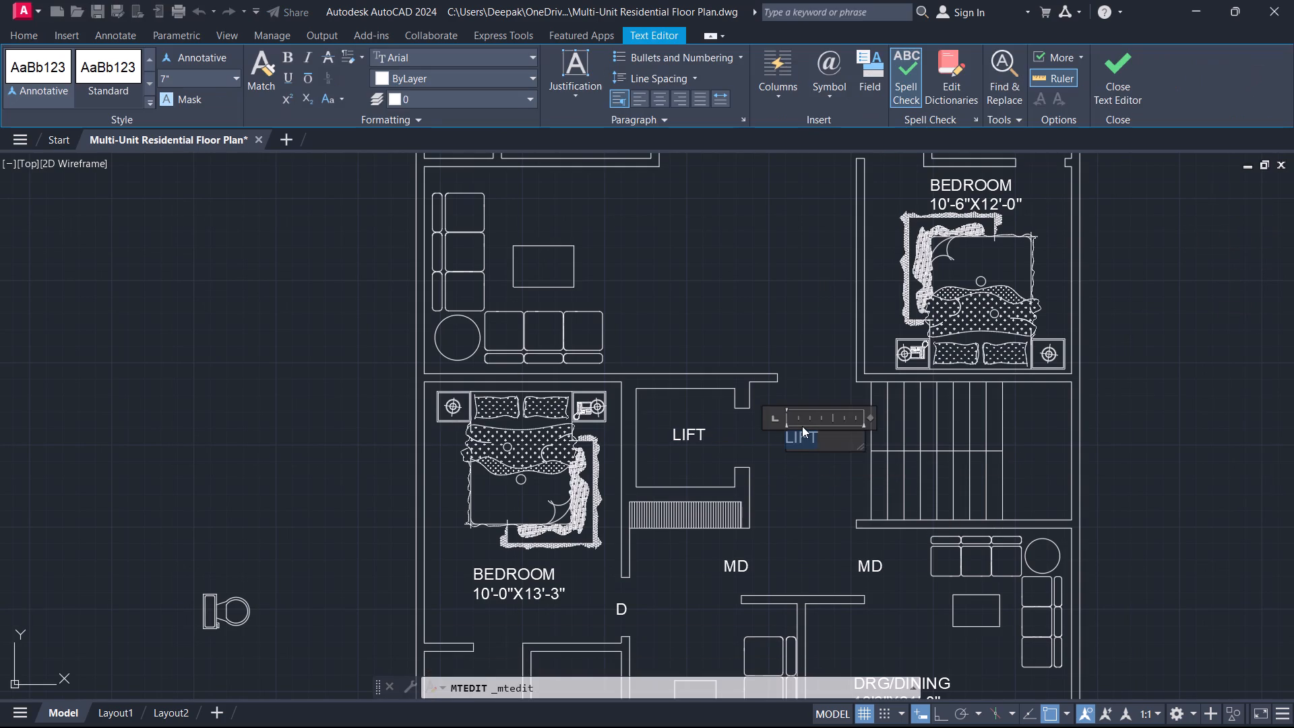
{"action": "type", "text": "LO"}
{"action": "type", "text": "BBY"}
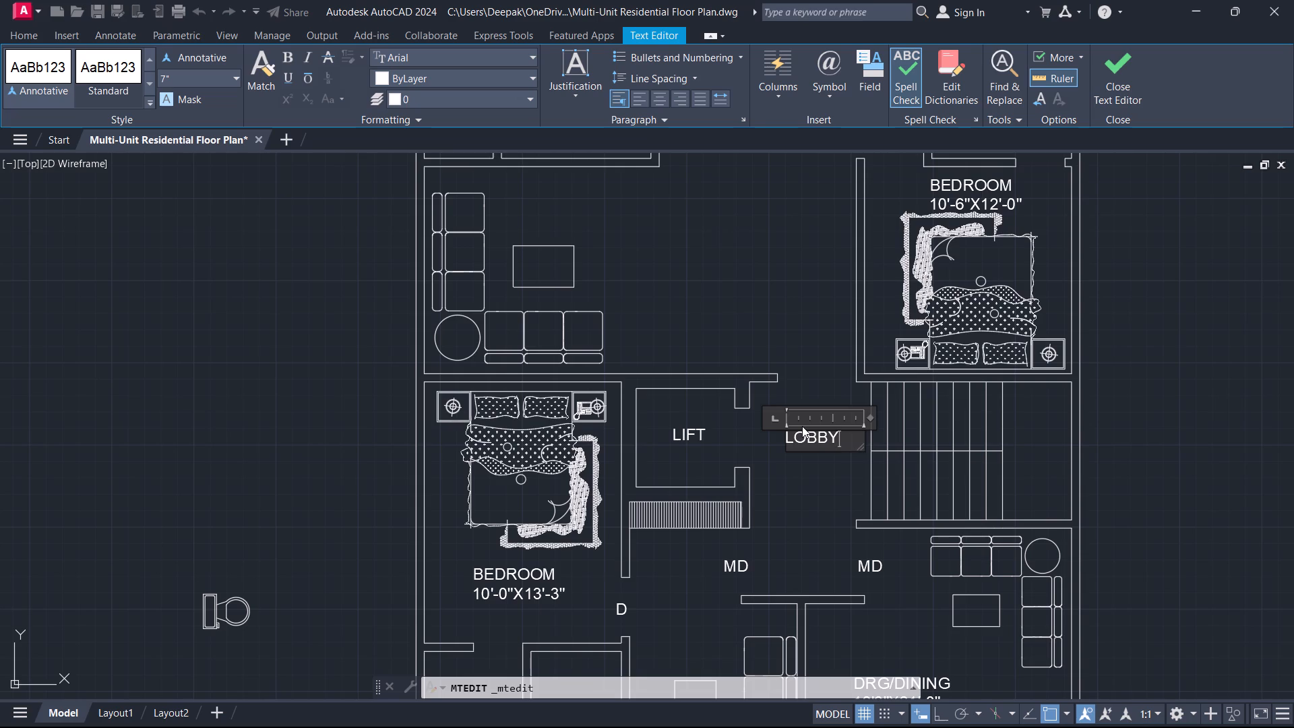
{"action": "key", "text": "Return"}
{"action": "type", "text": "7'"}
{"action": "type", "text": "-6\"X"}
{"action": "type", "text": "7'"}
{"action": "type", "text": "-0\""}
Set the text height of the whole lobby label to 6" and finish editing it.
{"action": "key", "text": "ctrl+a"}
{"action": "left_click", "coordinate": [203, 80]}
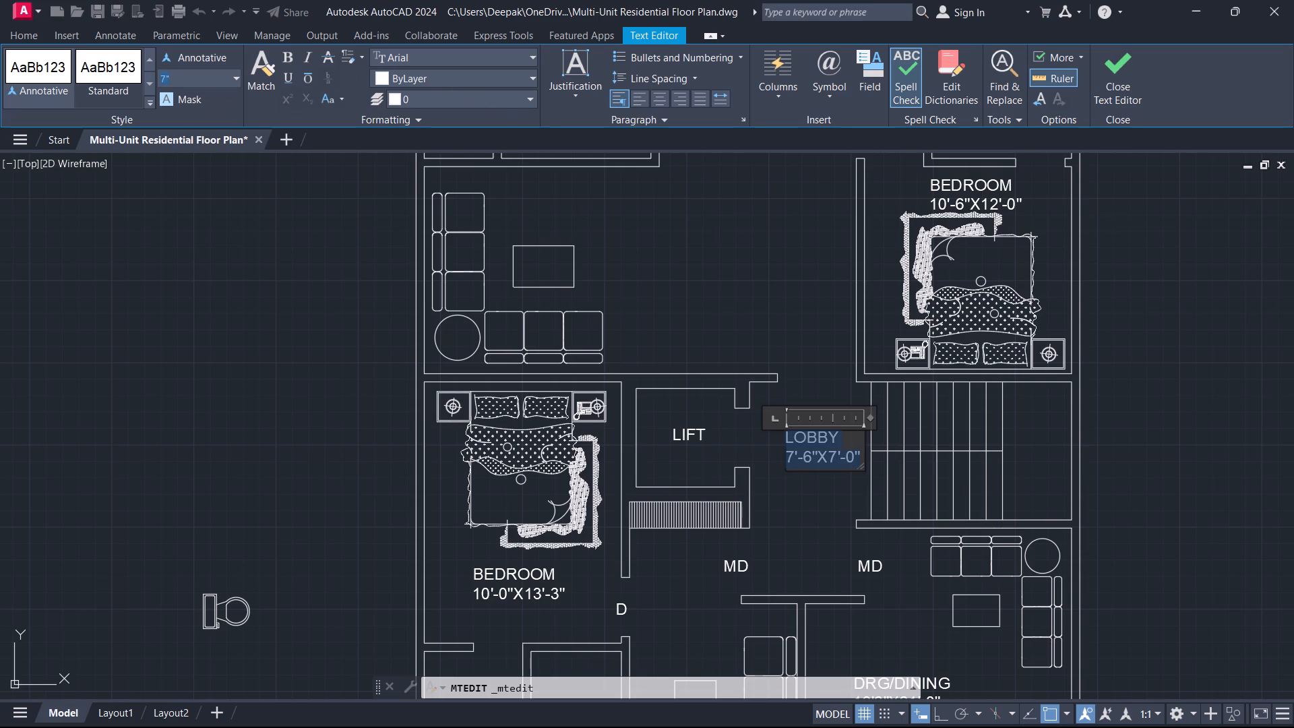
{"action": "key", "text": "6"}
{"action": "key", "text": "Return"}
{"action": "left_click", "coordinate": [1140, 75]}
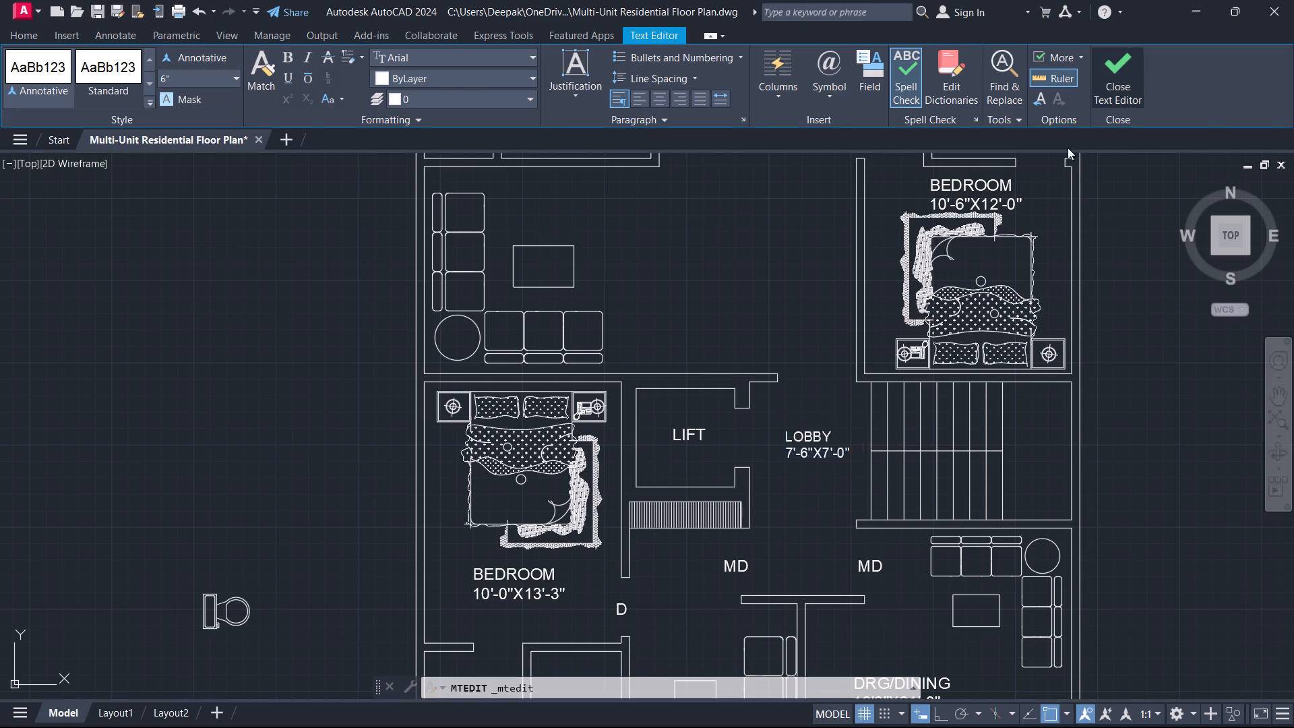
Move the LOBBY label slightly west, away from the staircase.
{"action": "scroll", "coordinate": [819, 468], "scroll_direction": "up", "scroll_amount": 3}
{"action": "left_click_drag", "start_coordinate": [821, 467], "coordinate": [816, 454]}
{"action": "left_click", "coordinate": [724, 363]}
{"action": "key", "text": "m"}
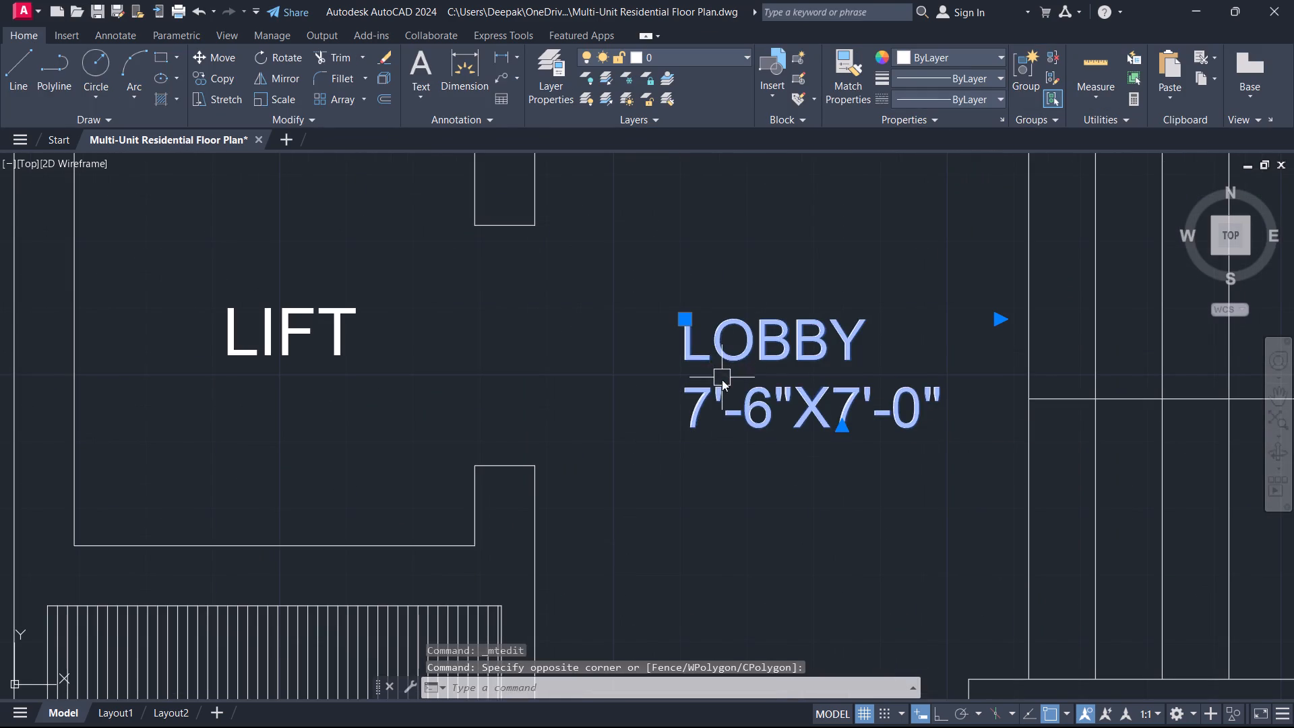
{"action": "key", "text": "space"}
{"action": "left_click", "coordinate": [725, 382]}
{"action": "left_click", "coordinate": [654, 389]}
{"action": "key", "text": "Escape"}
Offset the staircase's horizontal middle line by 1" to both its north and south sides.
{"action": "scroll", "coordinate": [742, 394], "scroll_direction": "down", "scroll_amount": 1}
{"action": "middle_click_drag", "start_coordinate": [907, 420], "coordinate": [702, 454]}
{"action": "type", "text": "O"}
{"action": "key", "text": "space"}
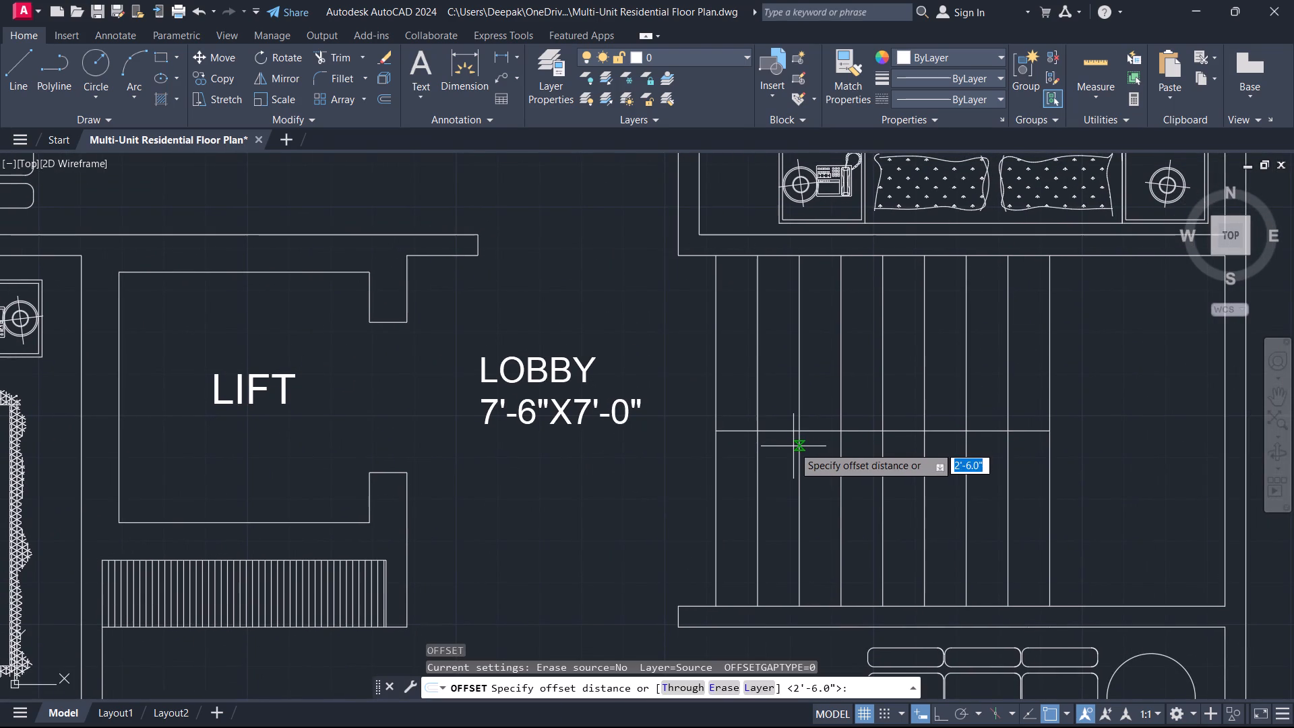
{"action": "key", "text": "1"}
{"action": "key", "text": "Return"}
{"action": "scroll", "coordinate": [805, 437], "scroll_direction": "up", "scroll_amount": 2}
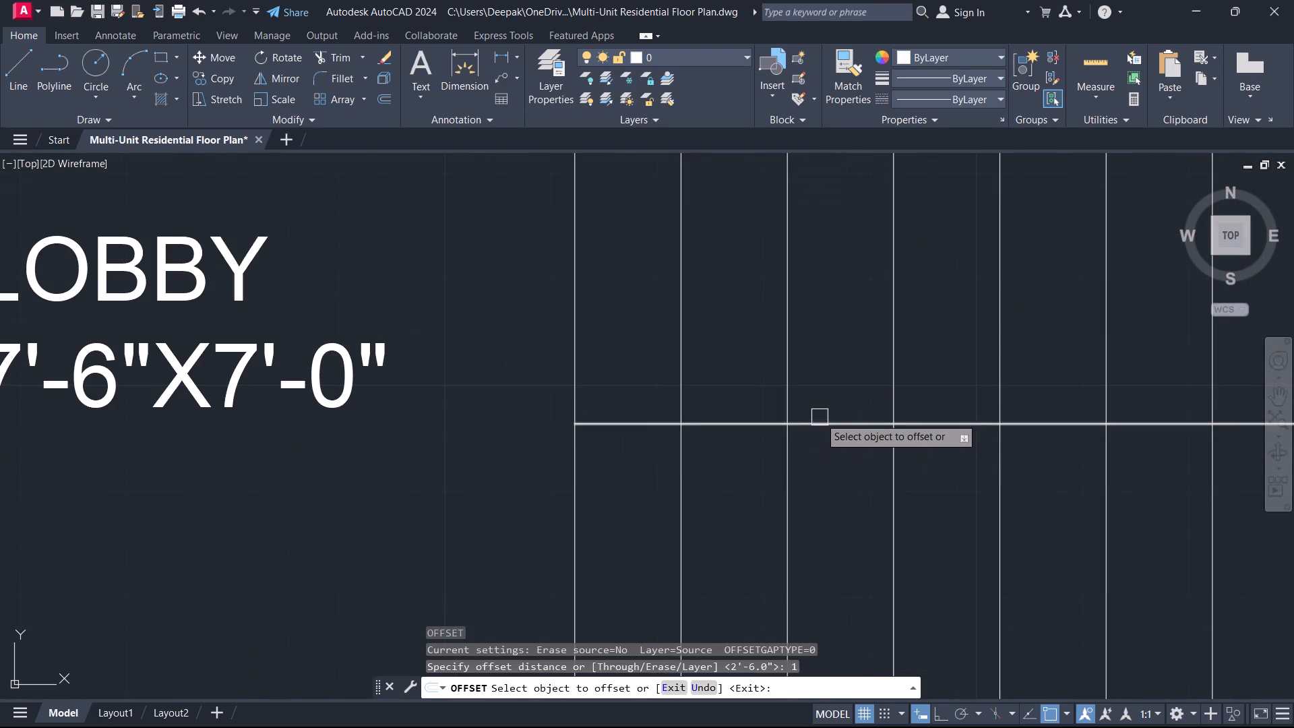
{"action": "left_click", "coordinate": [820, 417]}
{"action": "left_click", "coordinate": [821, 390]}
{"action": "left_click", "coordinate": [830, 428]}
{"action": "left_click", "coordinate": [835, 453]}
{"action": "key", "text": "Escape"}
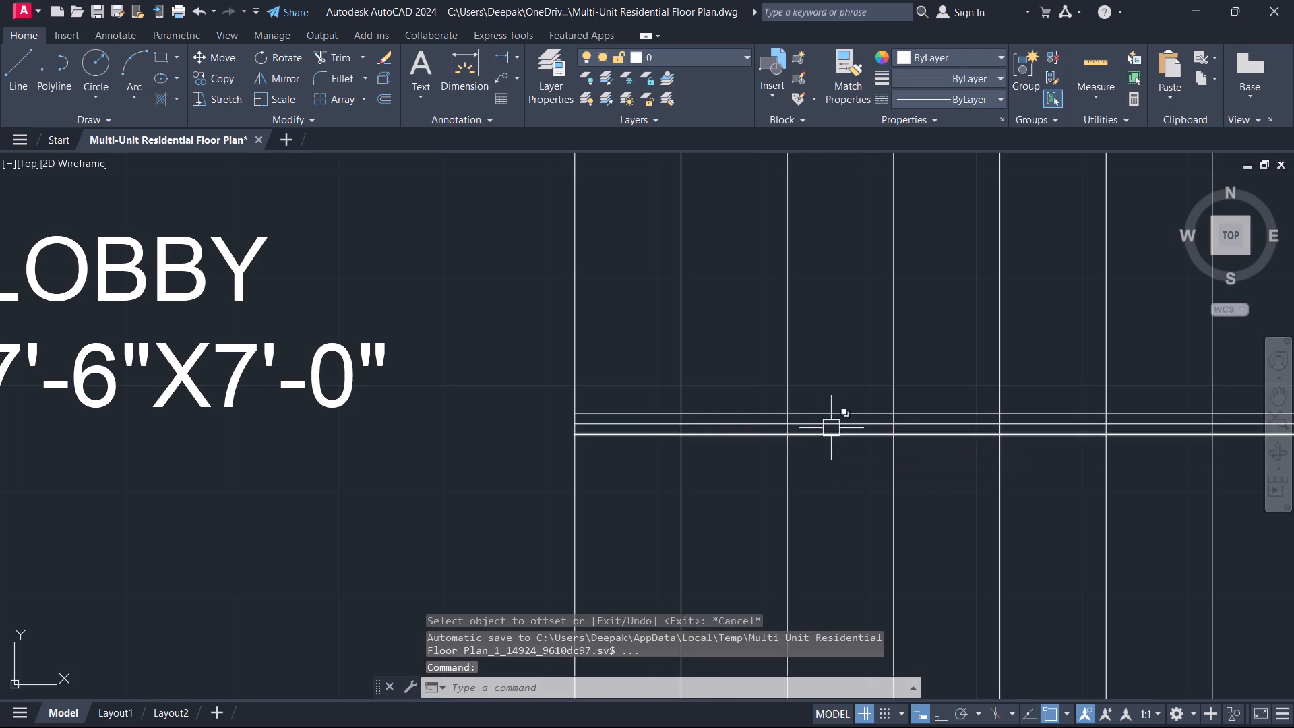
Delete the original middle line between the two offset lines of the staircase.
{"action": "left_click", "coordinate": [831, 423]}
{"action": "key", "text": "Delete"}
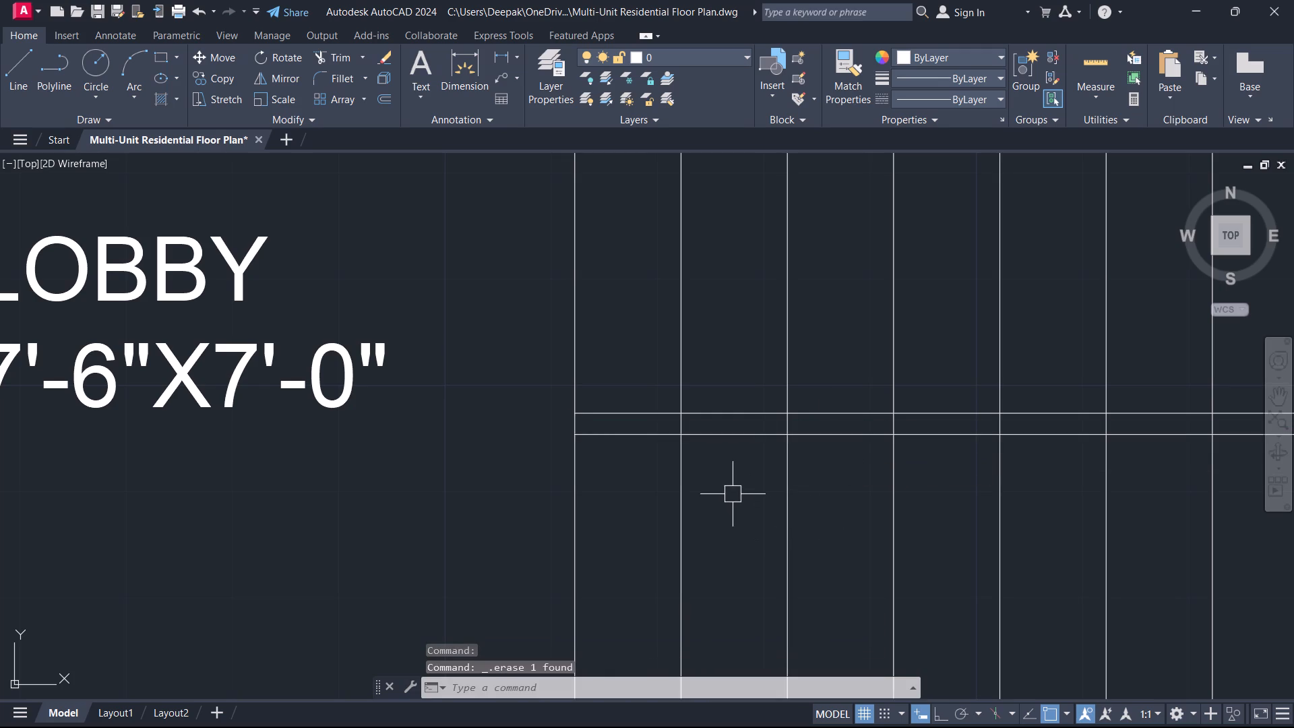
Trim the staircase tread lines out of the gap between the two horizontal middle lines.
{"action": "type", "text": "TR"}
{"action": "key", "text": "space"}
{"action": "left_click", "coordinate": [527, 427]}
{"action": "scroll", "coordinate": [943, 409], "scroll_direction": "down", "scroll_amount": 2}
{"action": "middle_click_drag", "start_coordinate": [944, 409], "coordinate": [598, 401]}
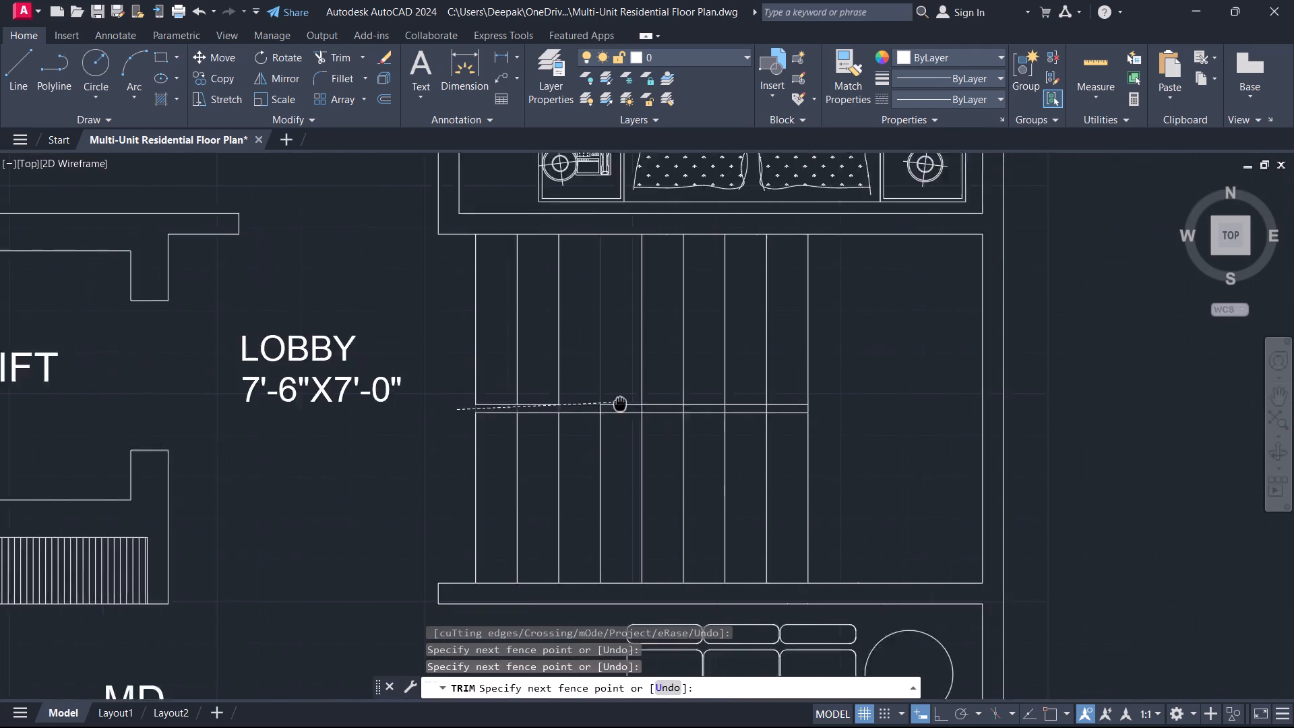
{"action": "middle_click_drag", "start_coordinate": [598, 401], "coordinate": [469, 406]}
{"action": "scroll", "coordinate": [469, 406], "scroll_direction": "down", "scroll_amount": 1}
{"action": "scroll", "coordinate": [656, 419], "scroll_direction": "up", "scroll_amount": 3}
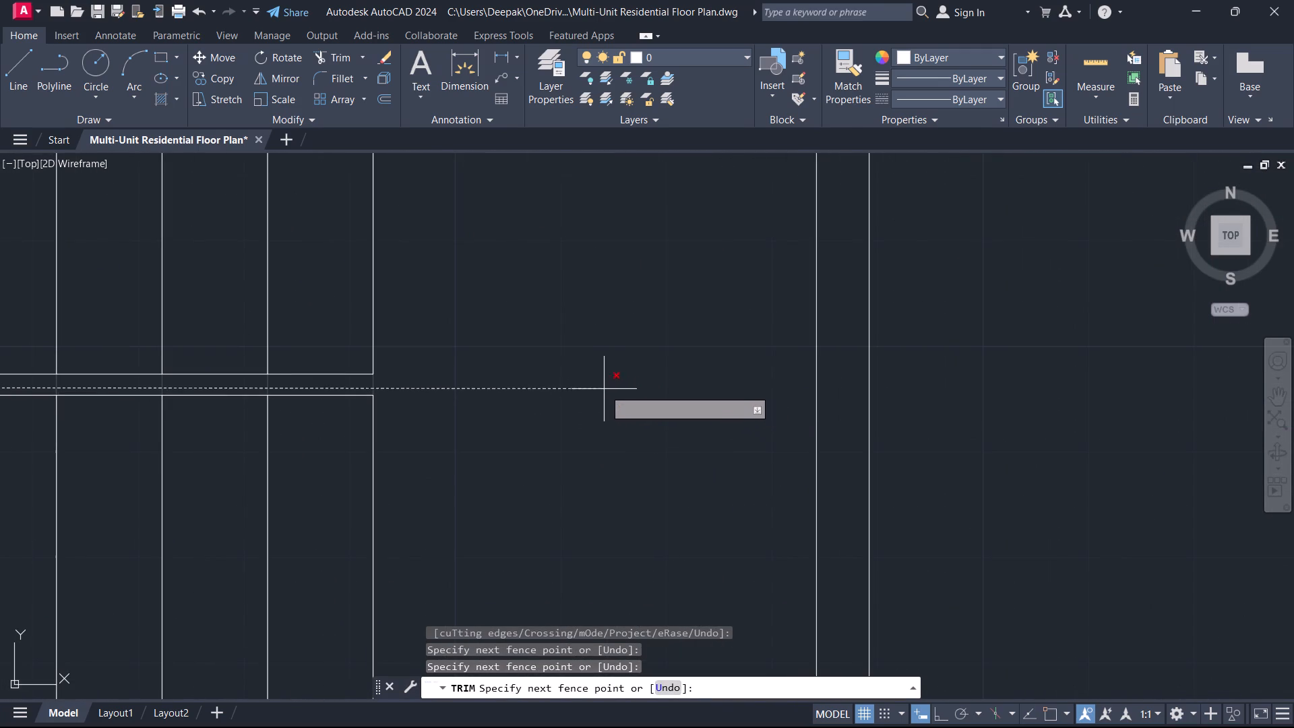
{"action": "scroll", "coordinate": [600, 386], "scroll_direction": "down", "scroll_amount": 2}
{"action": "middle_click_drag", "start_coordinate": [600, 386], "coordinate": [712, 386]}
{"action": "scroll", "coordinate": [712, 386], "scroll_direction": "down", "scroll_amount": 1}
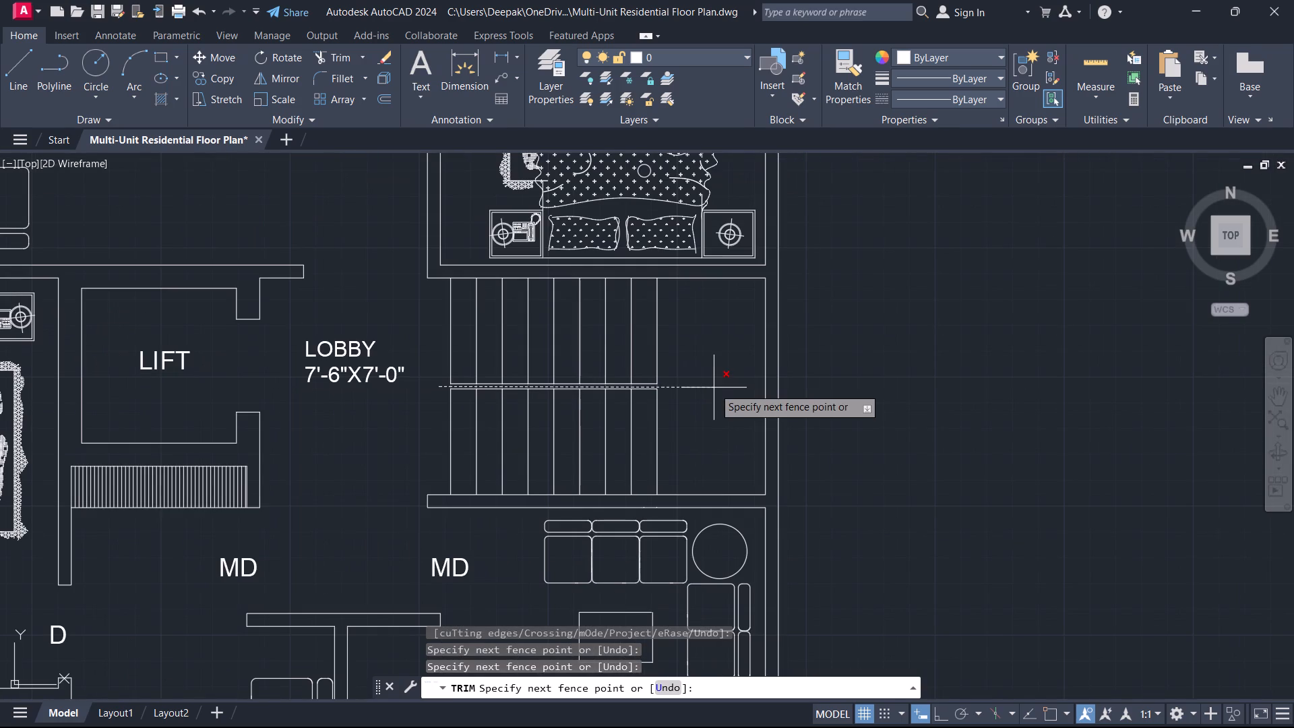
{"action": "left_click", "coordinate": [714, 388]}
{"action": "key", "text": "Escape"}
With Ortho on, draw a line from the north flight's westernmost tread midpoint east onto the landing, turning south toward the south flight.
{"action": "key", "text": "l"}
{"action": "key", "text": "space"}
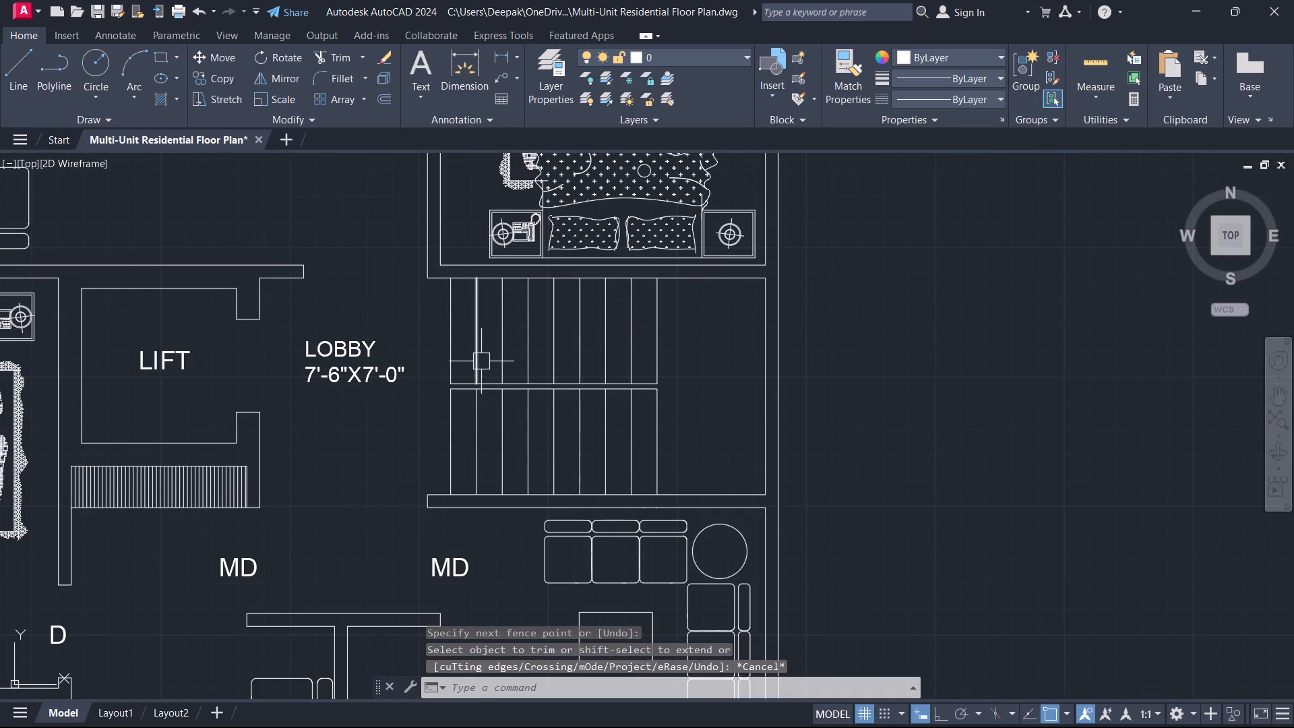
{"action": "left_click", "coordinate": [452, 336]}
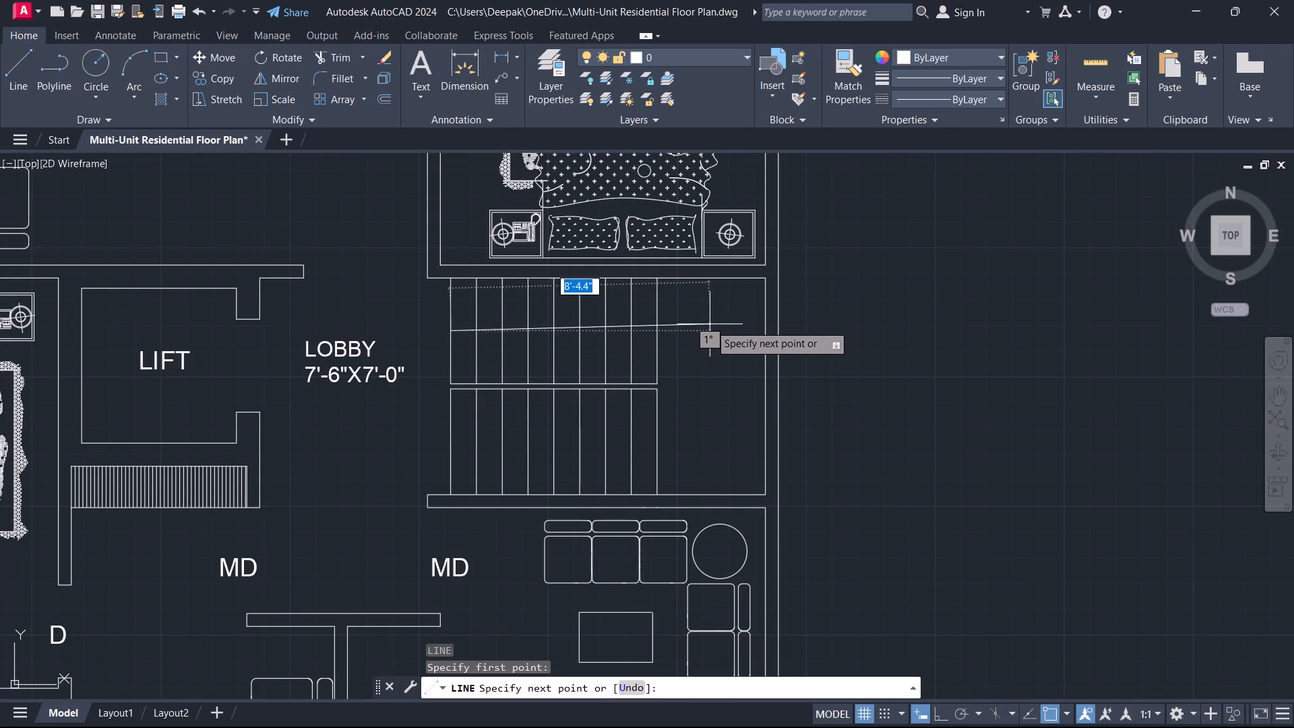
{"action": "key", "text": "F8"}
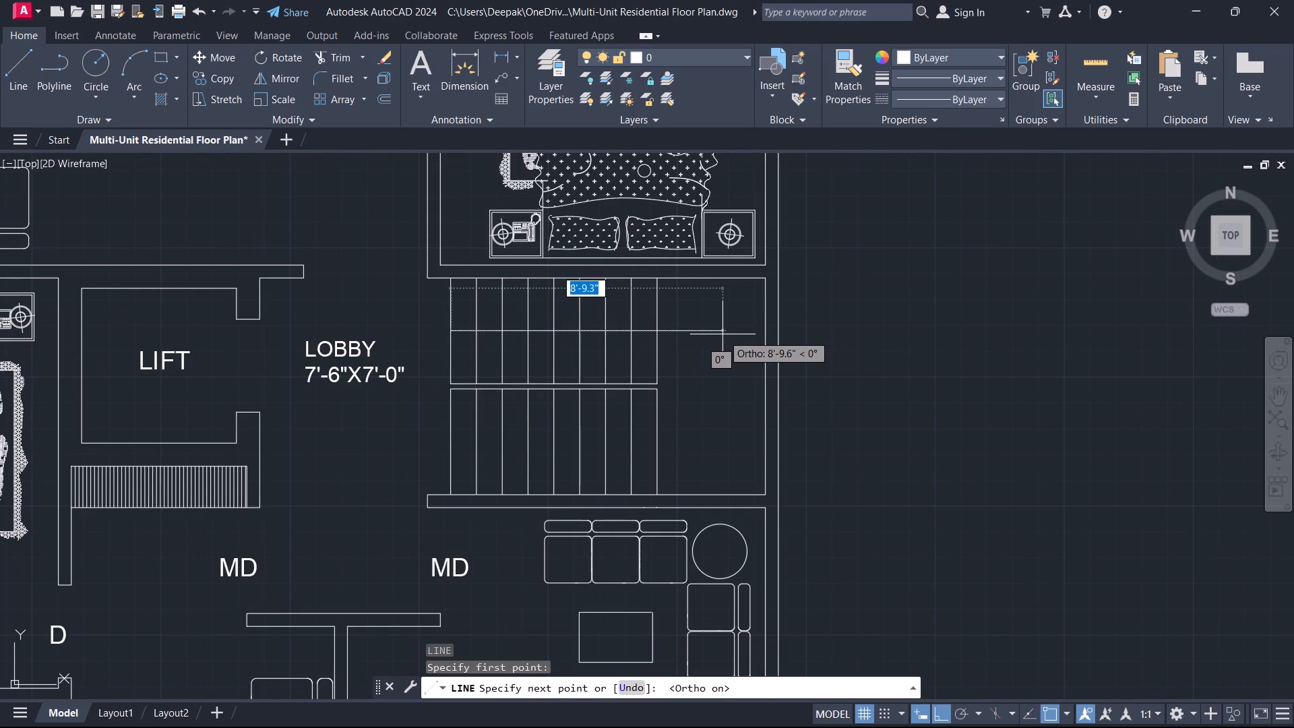
{"action": "left_click", "coordinate": [714, 334]}
{"action": "left_click", "coordinate": [693, 446]}
{"action": "key", "text": "Escape"}
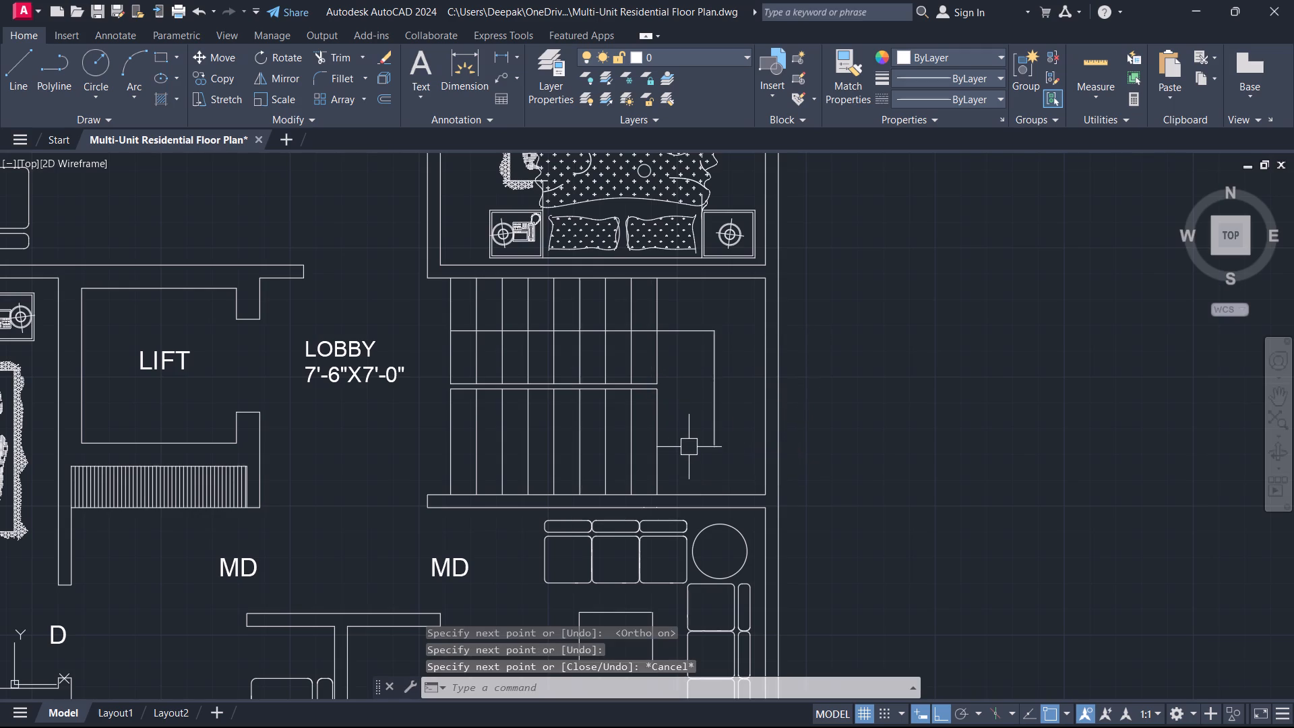
Draw a horizontal line from the midpoint of the south flight's easternmost tread line to the vertical line on the landing.
{"action": "type", "text": "L"}
{"action": "key", "text": "space"}
{"action": "left_click", "coordinate": [658, 443]}
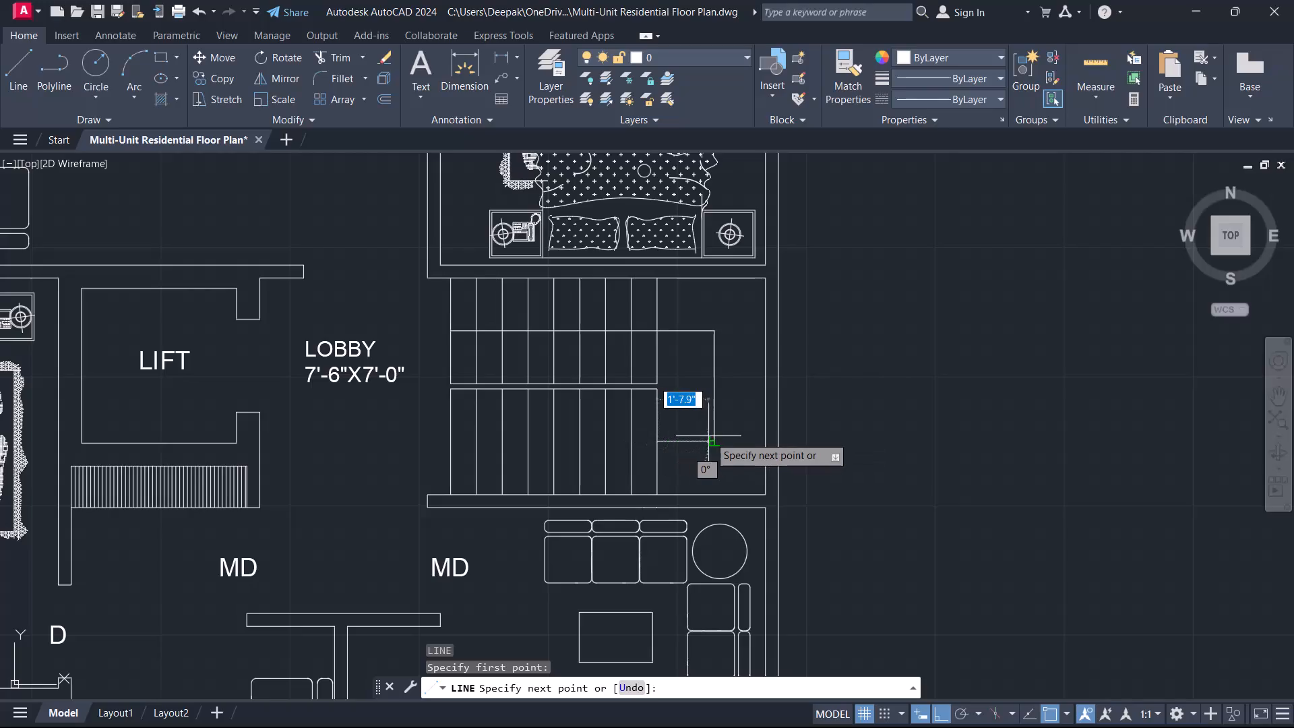
{"action": "left_click", "coordinate": [712, 442]}
{"action": "key", "text": "Escape"}
Extend the south flight's horizontal line east to the stair wall and west across four treads.
{"action": "scroll", "coordinate": [704, 448], "scroll_direction": "up", "scroll_amount": 2}
{"action": "type", "text": "EX"}
{"action": "key", "text": "space"}
{"action": "left_click", "coordinate": [654, 451]}
{"action": "left_click", "coordinate": [634, 404]}
{"action": "left_click", "coordinate": [633, 462]}
{"action": "left_click", "coordinate": [623, 396]}
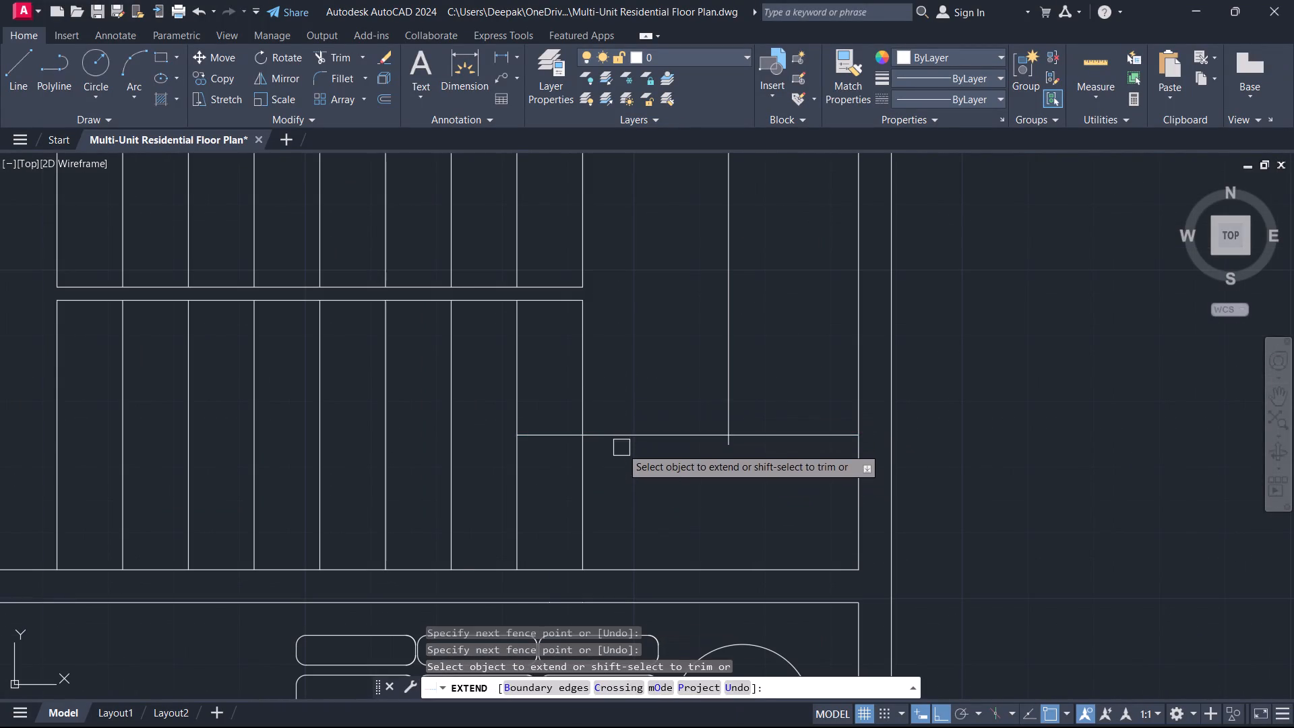
{"action": "left_click", "coordinate": [621, 450]}
{"action": "left_click", "coordinate": [604, 424]}
{"action": "left_click_drag", "start_coordinate": [617, 466], "coordinate": [612, 453]}
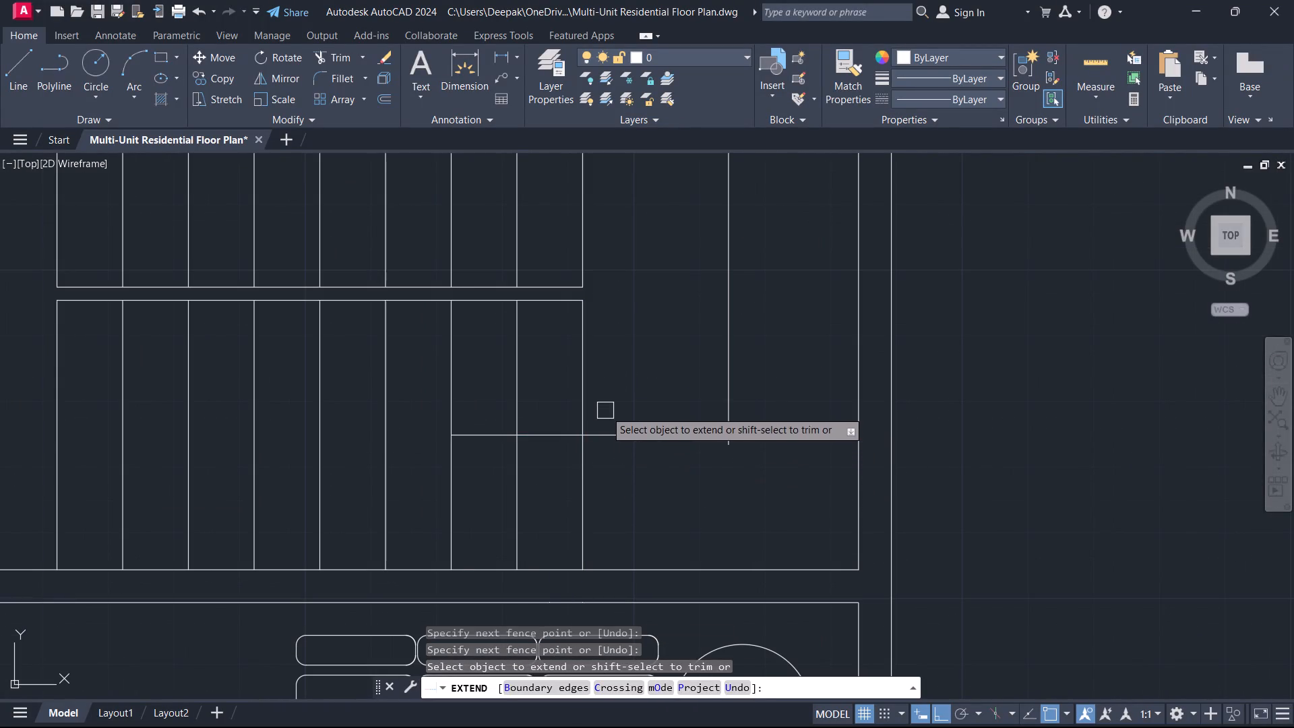
{"action": "left_click", "coordinate": [605, 411]}
{"action": "left_click", "coordinate": [599, 459]}
{"action": "left_click", "coordinate": [622, 404]}
{"action": "left_click", "coordinate": [596, 448]}
{"action": "key", "text": "Escape"}
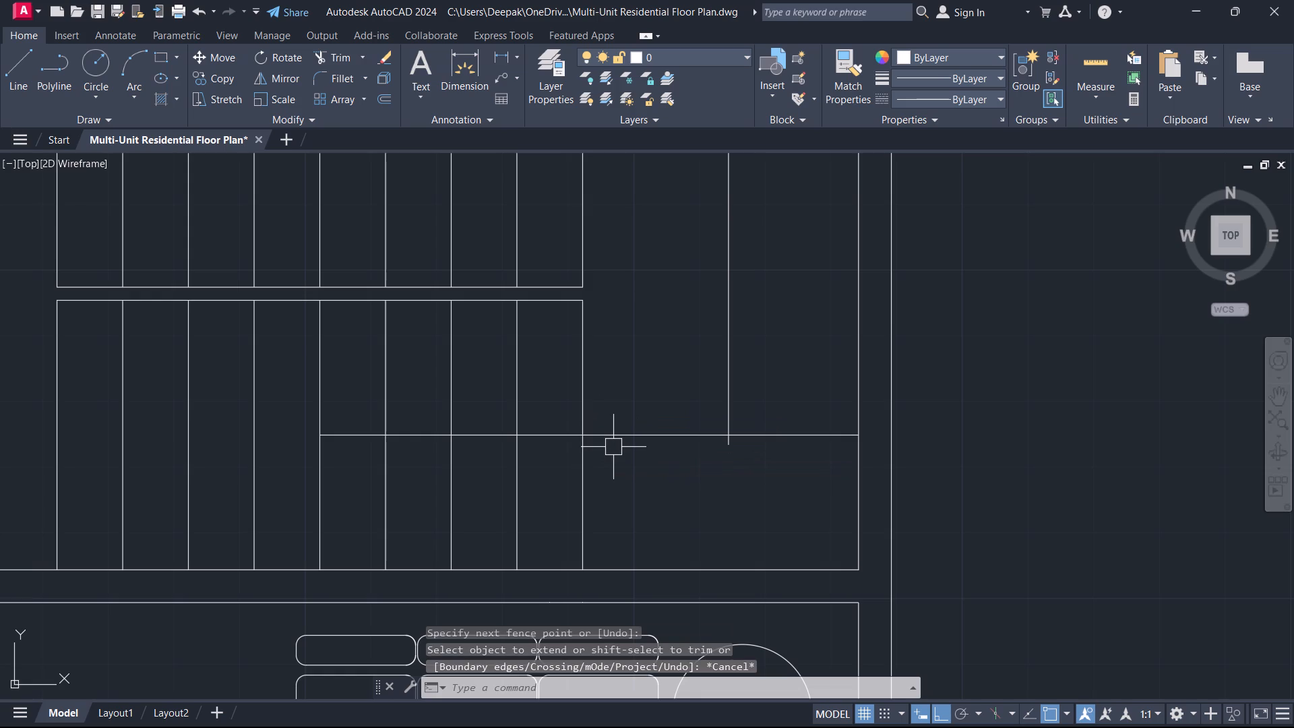
Fillet the south flight's horizontal line with the landing's vertical line into a sharp corner.
{"action": "key", "text": "f"}
{"action": "key", "text": "space"}
{"action": "left_click", "coordinate": [665, 429]}
{"action": "left_click", "coordinate": [726, 405]}
{"action": "key", "text": "Escape"}
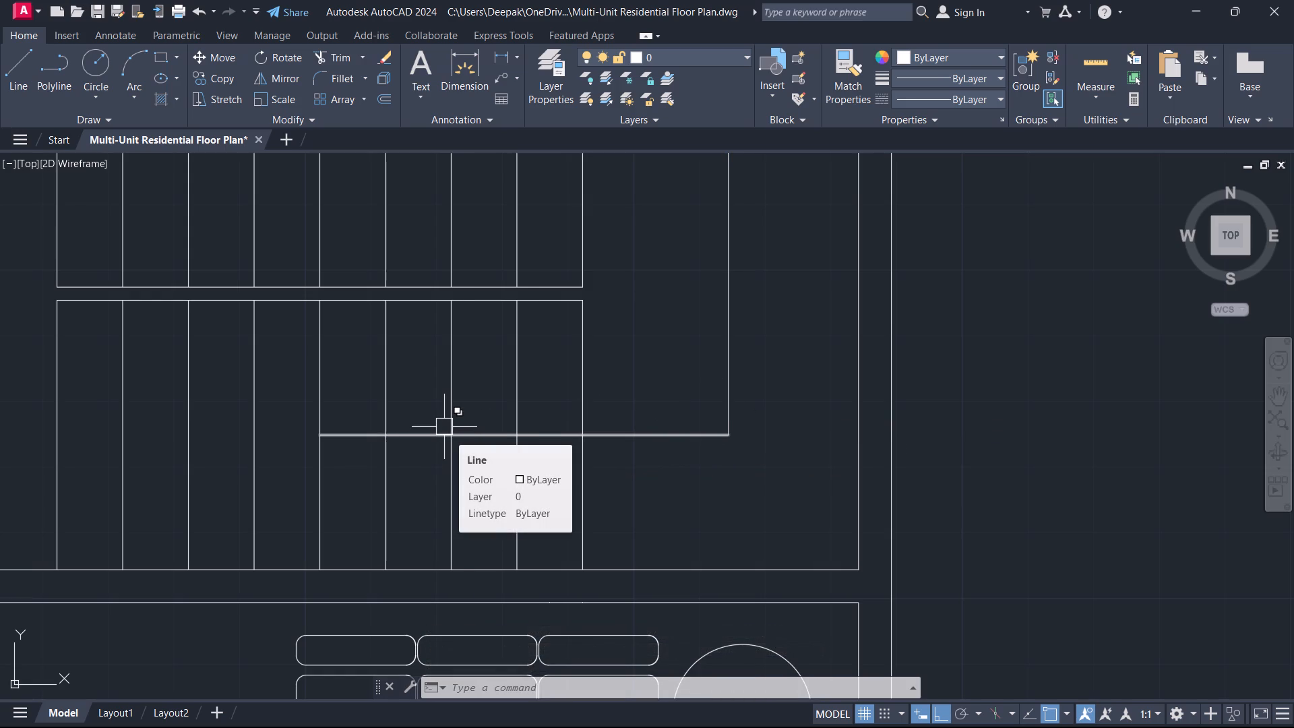
Draw a 3-sided inscribed polygon centred on the west end of the stair direction line, pointing west as an arrowhead.
{"action": "key", "text": "o"}
{"action": "key", "text": "Escape"}
{"action": "type", "text": "POL"}
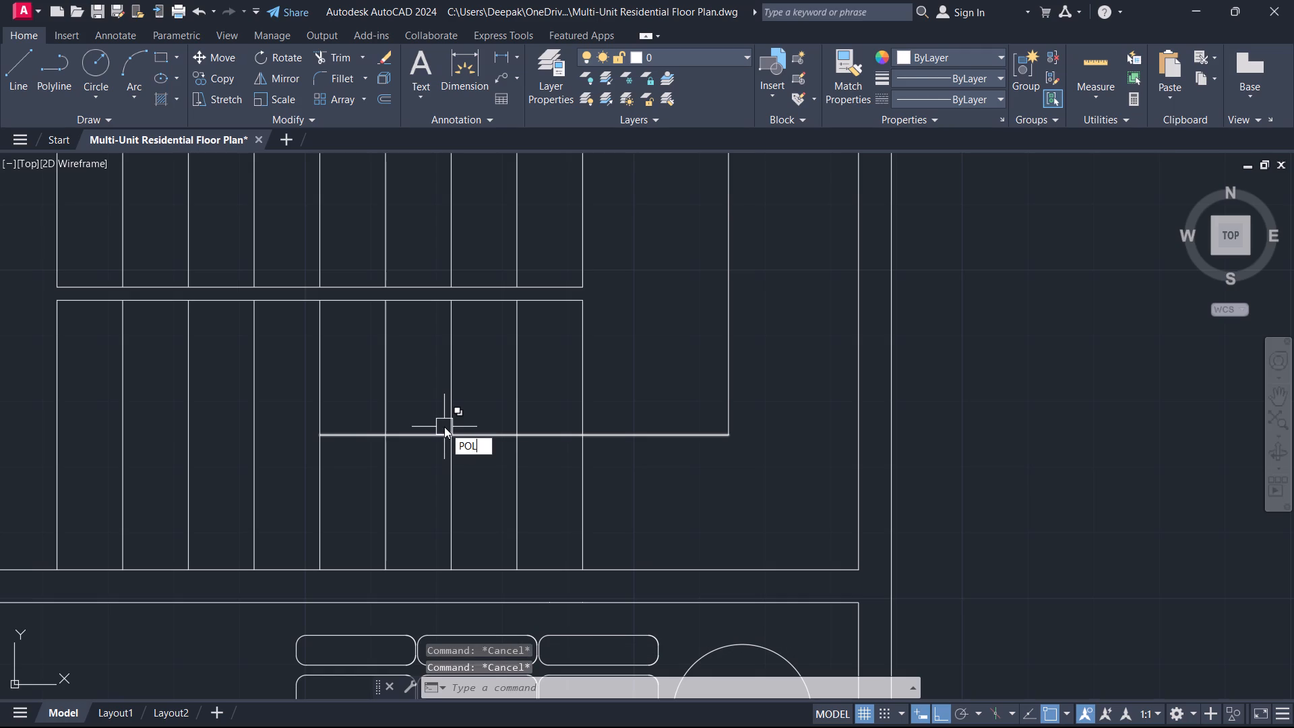
{"action": "key", "text": "space"}
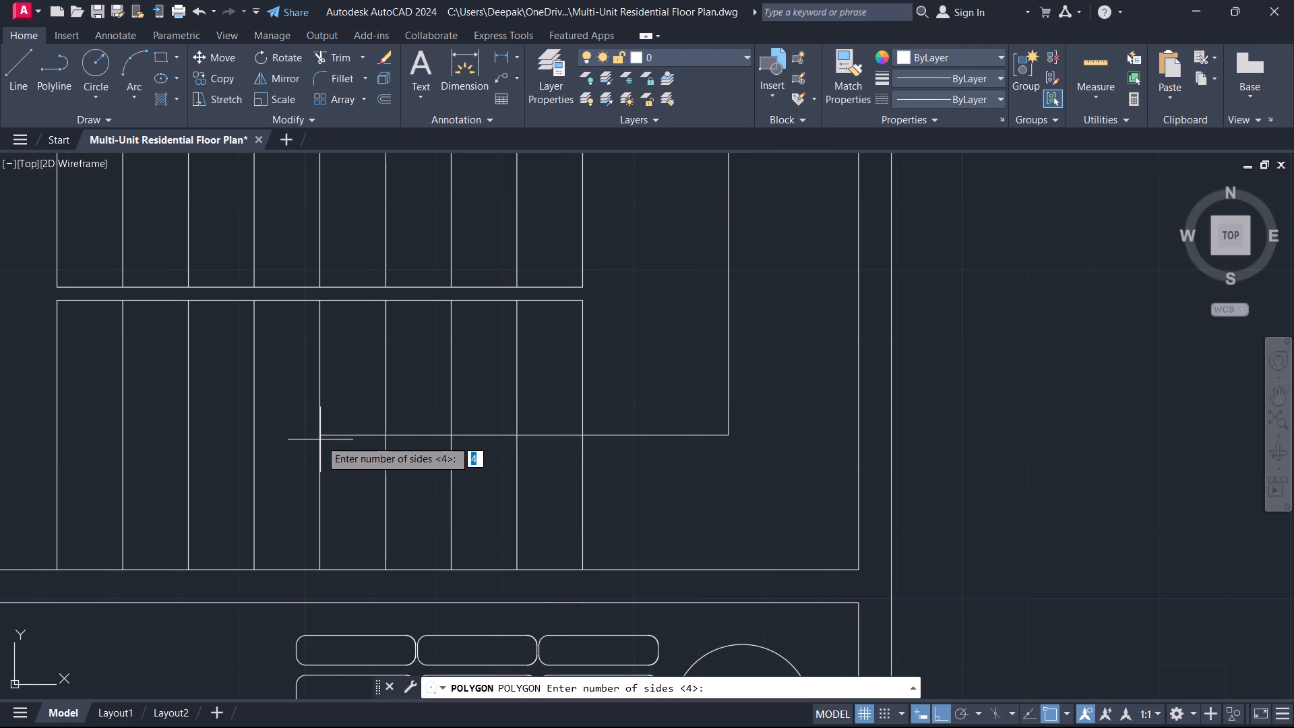
{"action": "key", "text": "3"}
{"action": "key", "text": "Return"}
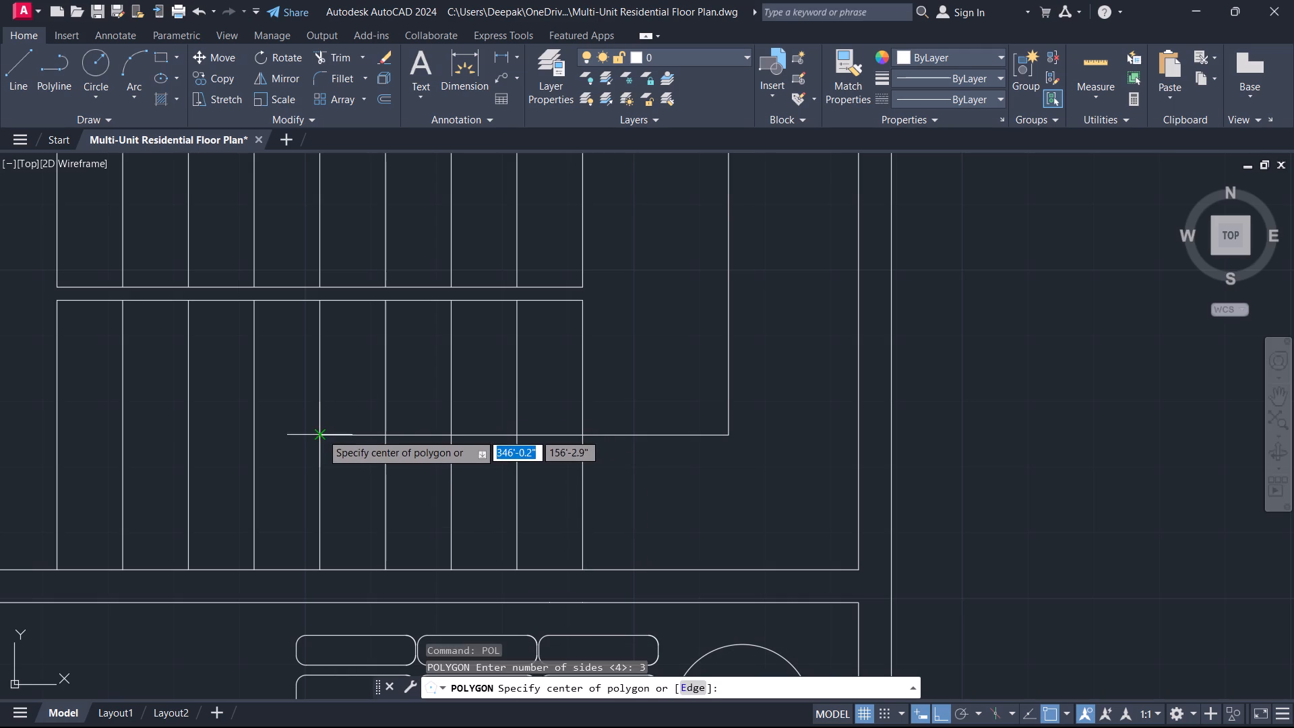
{"action": "left_click", "coordinate": [321, 433]}
{"action": "key", "text": "space"}
{"action": "left_click", "coordinate": [282, 431]}
{"action": "key", "text": "Escape"}
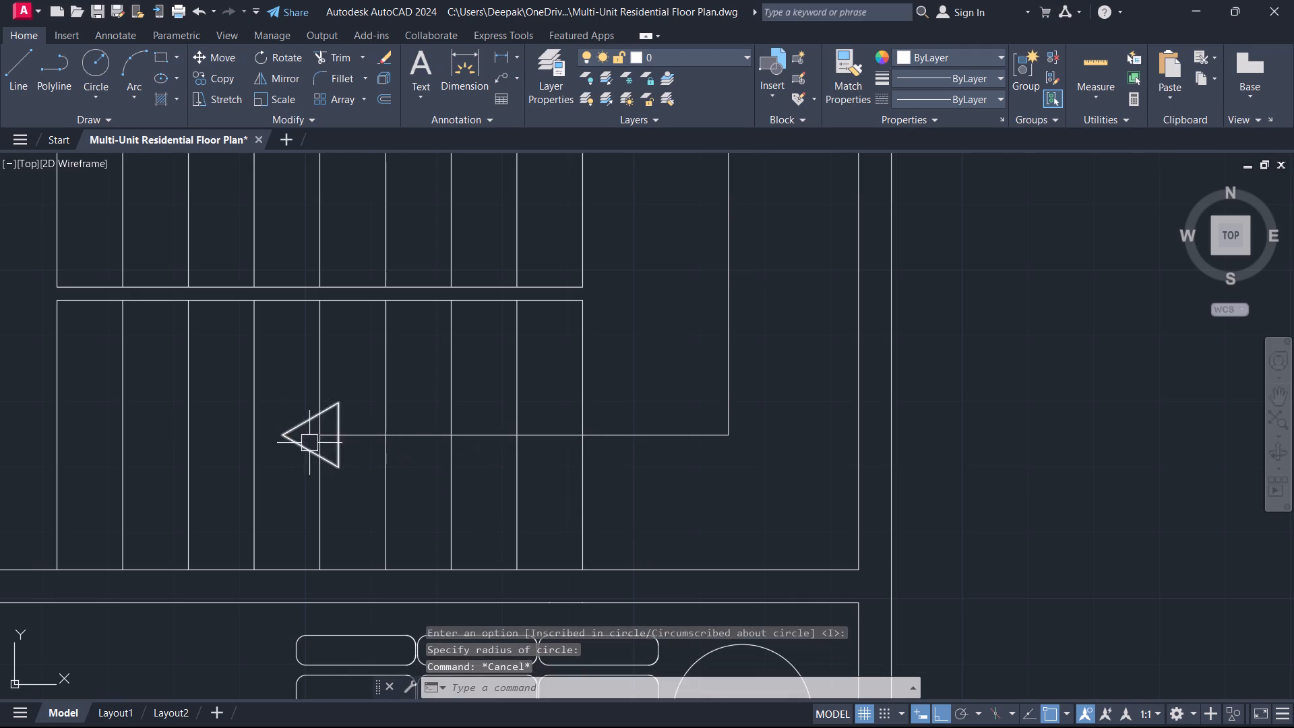
Trim the tread line and direction line segments inside the triangular arrowhead.
{"action": "scroll", "coordinate": [311, 444], "scroll_direction": "up", "scroll_amount": 2}
{"action": "type", "text": "TR"}
{"action": "key", "text": "space"}
{"action": "left_click_drag", "start_coordinate": [346, 453], "coordinate": [331, 419]}
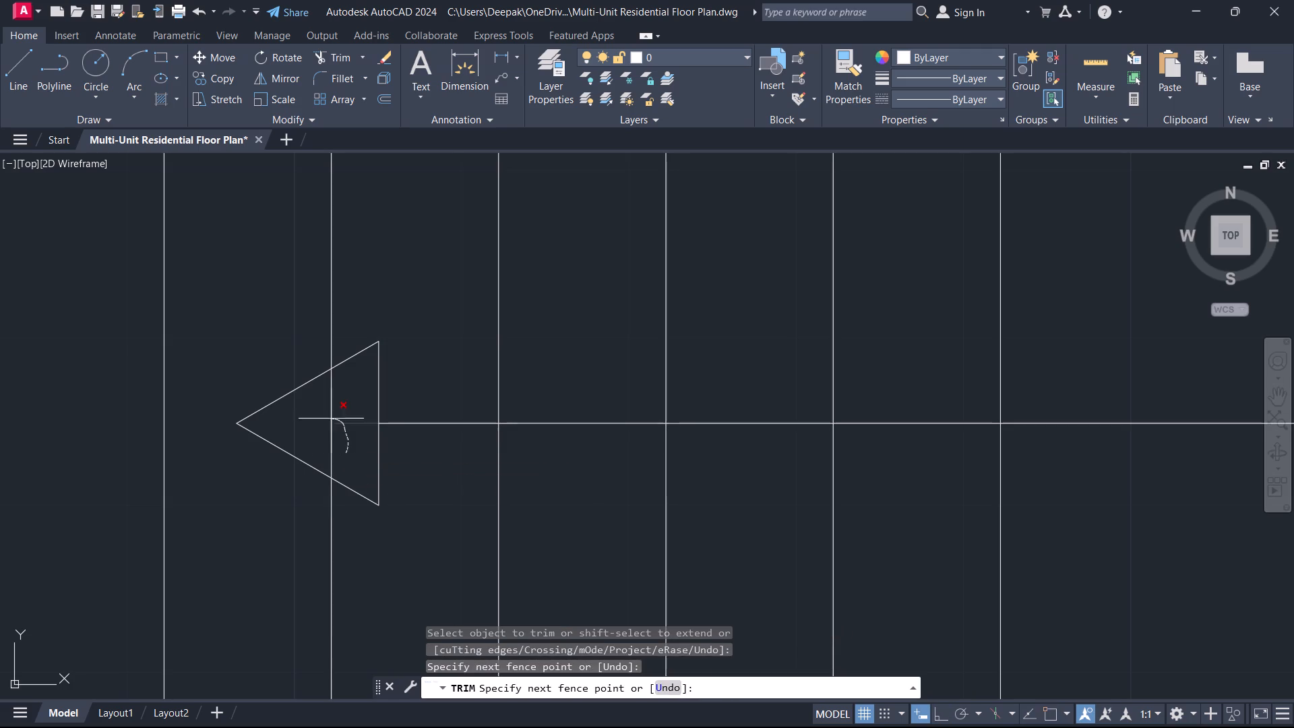
{"action": "left_click_drag", "start_coordinate": [331, 419], "coordinate": [343, 429]}
{"action": "key", "text": "Escape"}
{"action": "key", "text": "h"}
{"action": "key", "text": "space"}
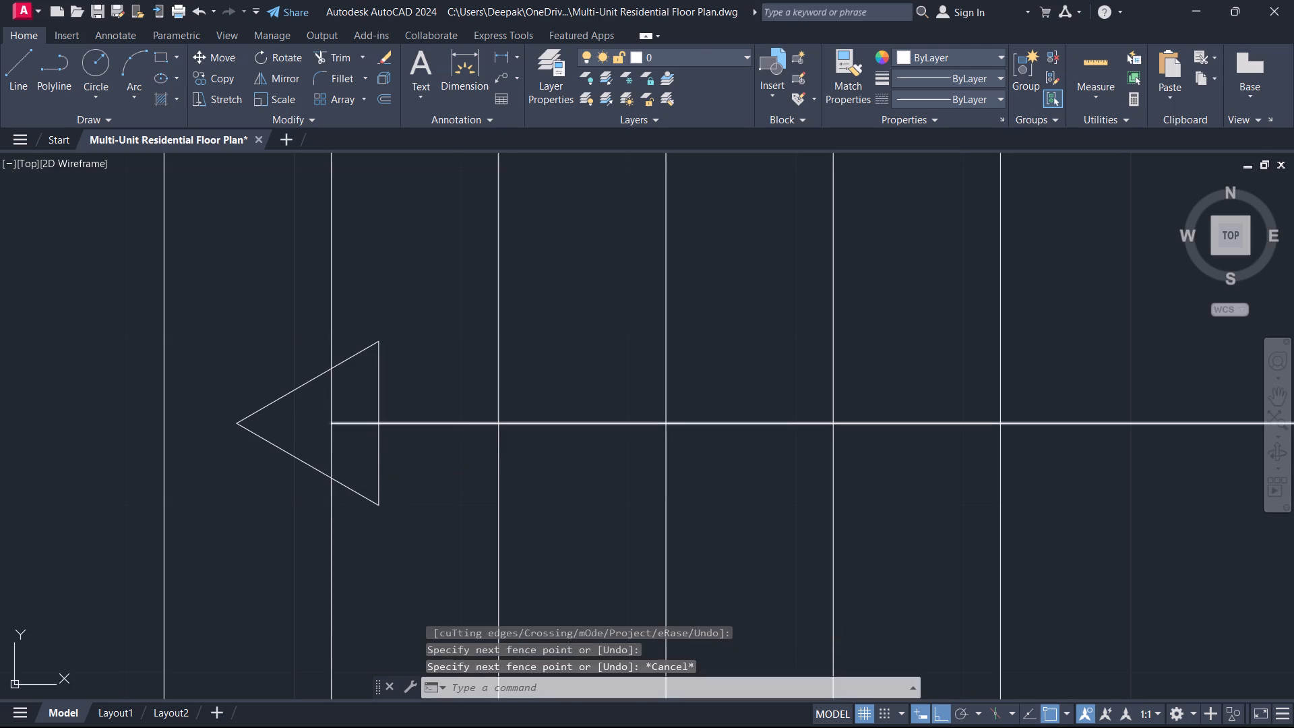
{"action": "key", "text": "Escape"}
{"action": "type", "text": "TR"}
{"action": "key", "text": "space"}
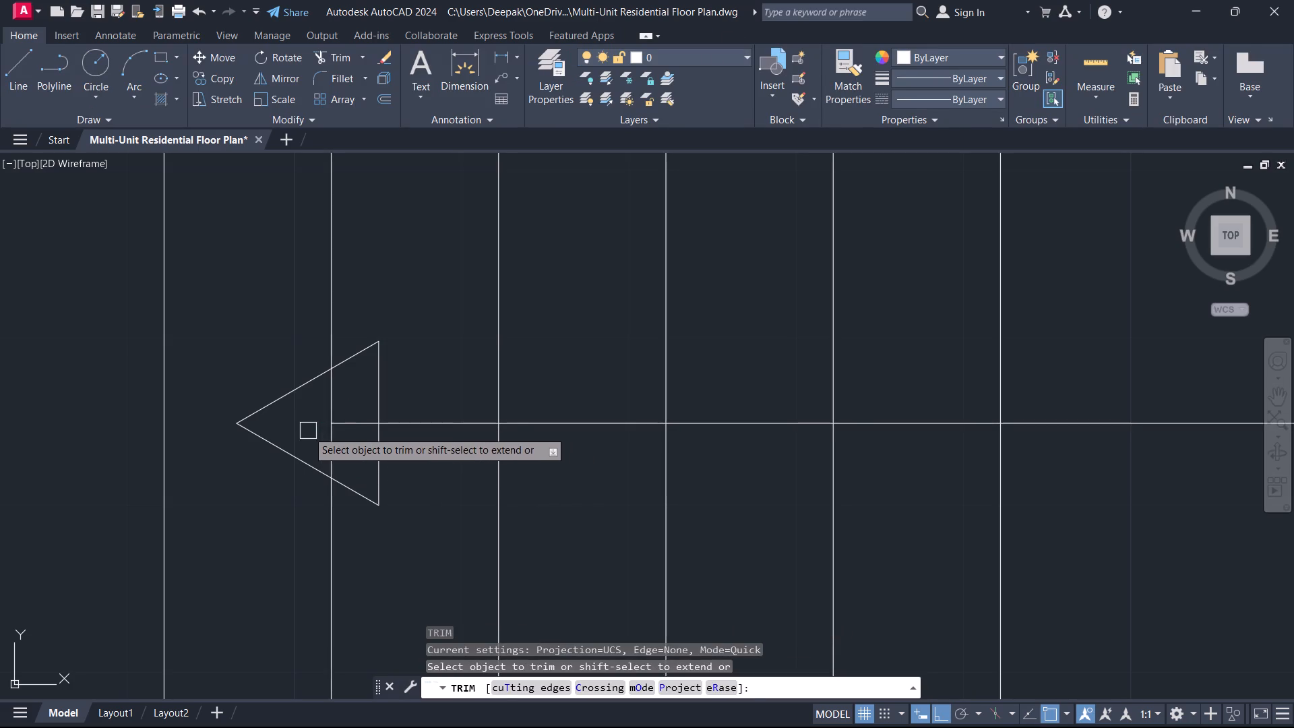
{"action": "left_click_drag", "start_coordinate": [307, 431], "coordinate": [319, 430]}
{"action": "key", "text": "Escape"}
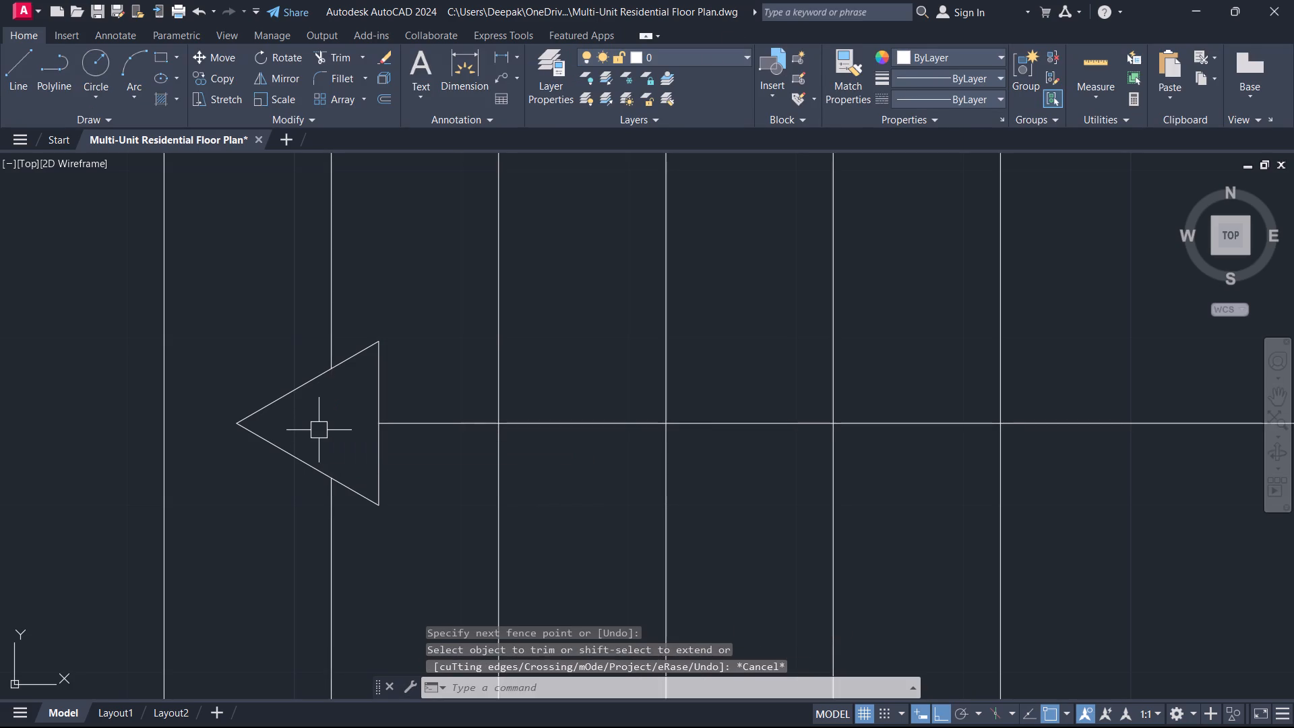
Fill the triangular arrowhead with a SOLID hatch.
{"action": "type", "text": "H"}
{"action": "key", "text": "space"}
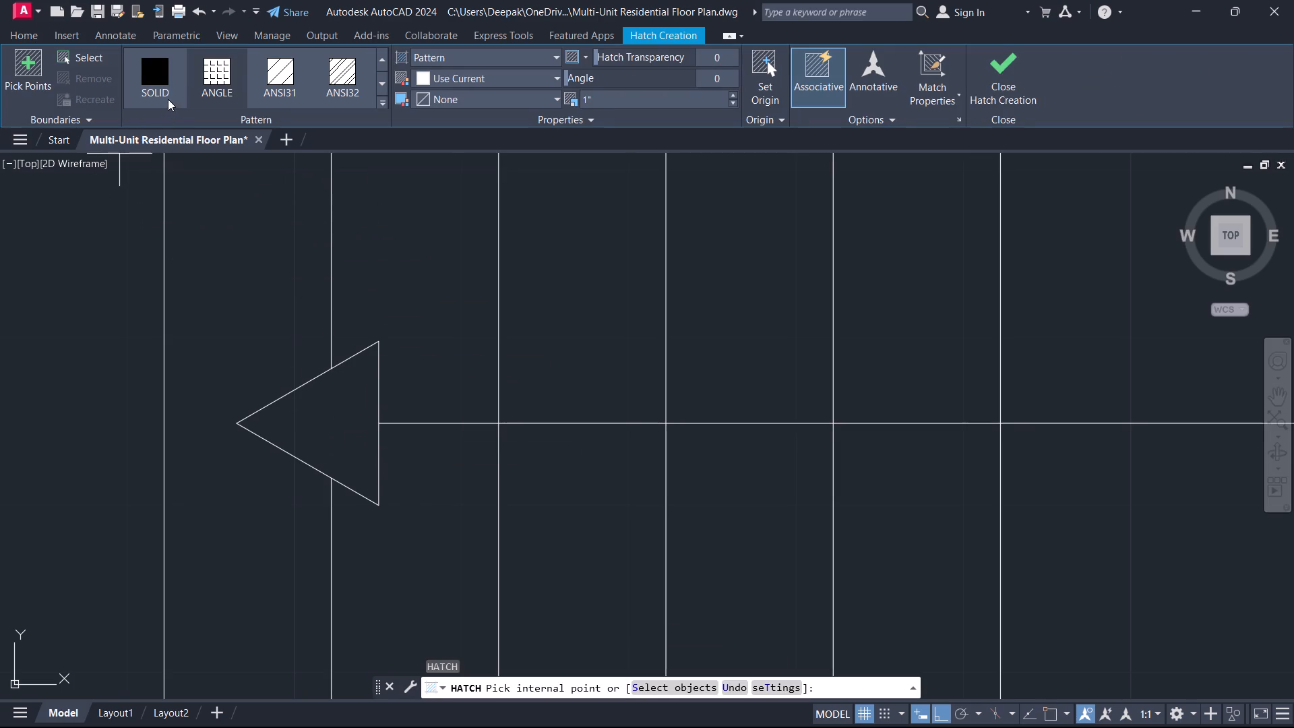
{"action": "left_click", "coordinate": [168, 97]}
{"action": "left_click", "coordinate": [356, 448]}
{"action": "key", "text": "Escape"}
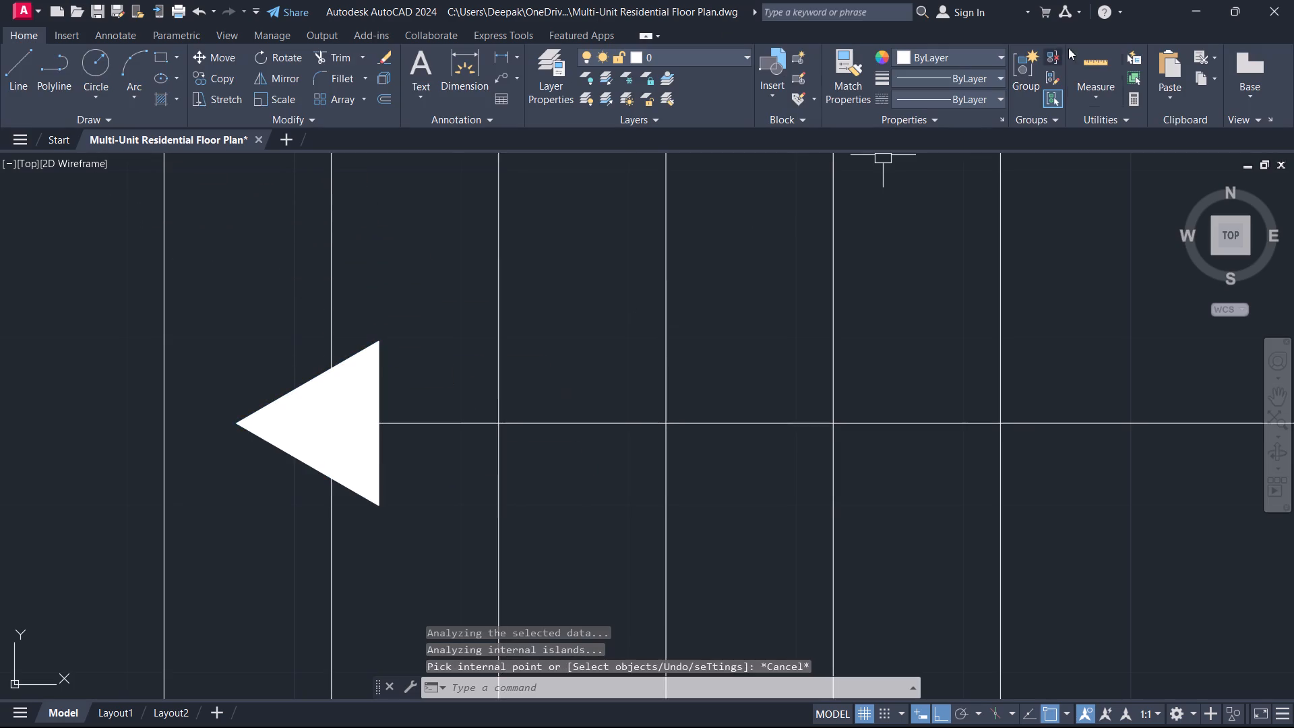
Change the MD label south of the staircase, beside the sofas, to ENTRY.
{"action": "scroll", "coordinate": [805, 220], "scroll_direction": "down", "scroll_amount": 4}
{"action": "middle_click_drag", "start_coordinate": [789, 251], "coordinate": [702, 339]}
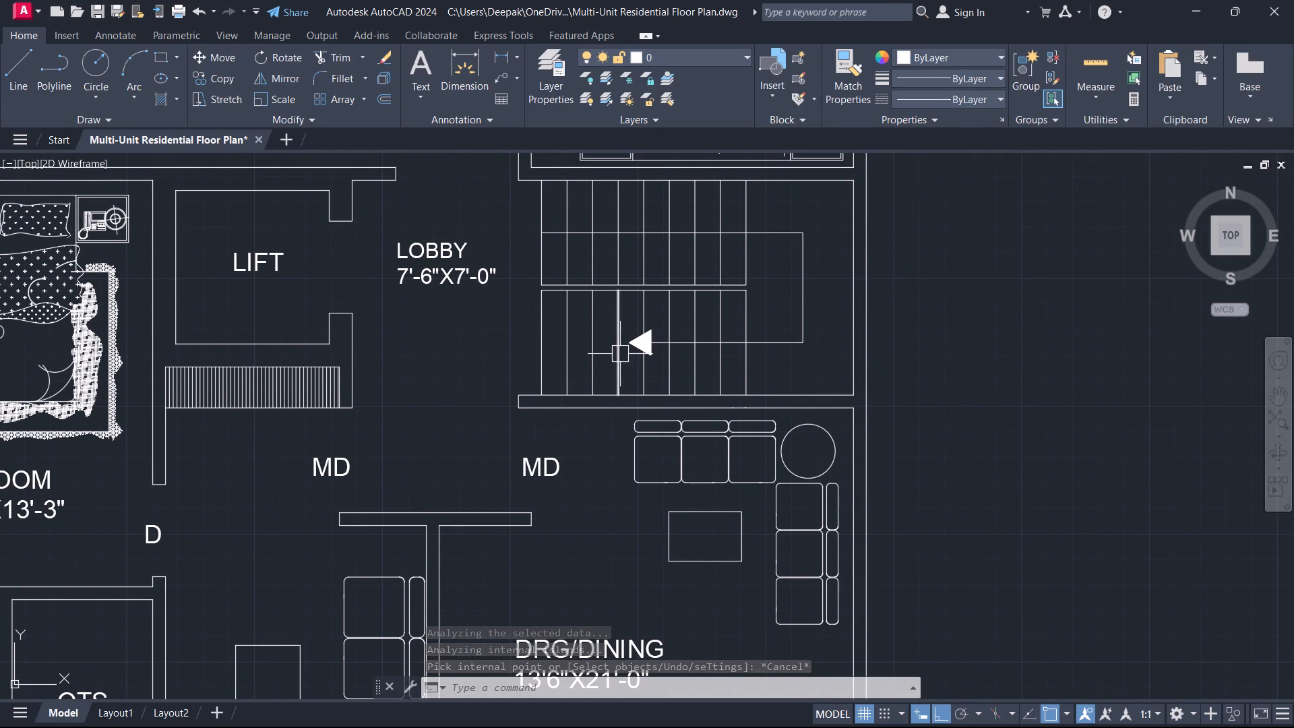
{"action": "scroll", "coordinate": [553, 443], "scroll_direction": "up", "scroll_amount": 2}
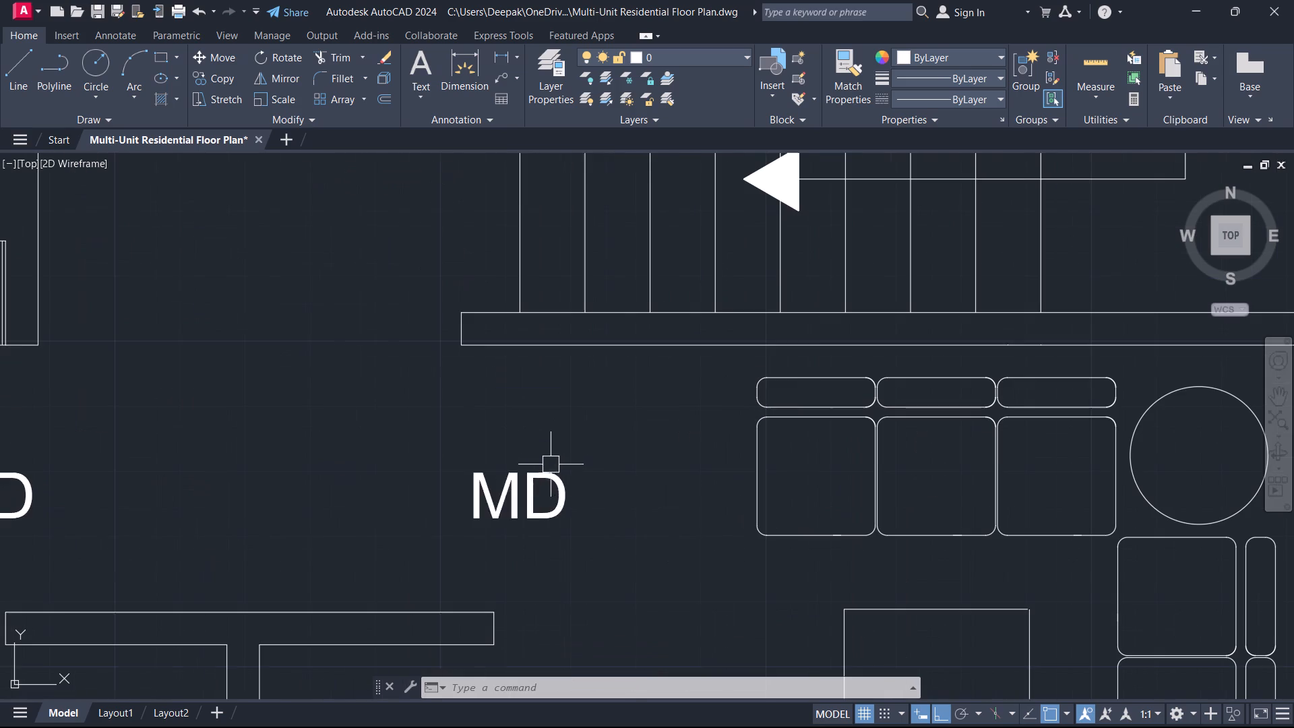
{"action": "double_click", "coordinate": [541, 491]}
{"action": "key", "text": "ctrl+a"}
{"action": "key", "text": "e"}
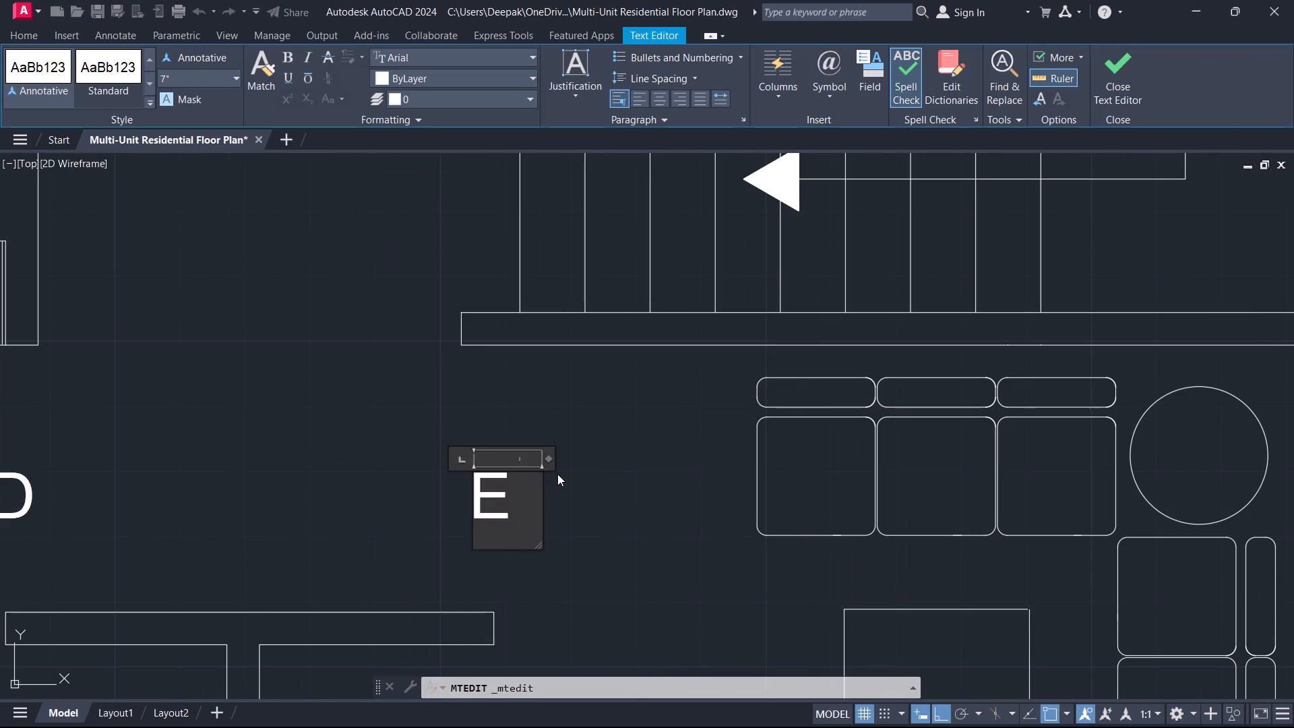
{"action": "type", "text": "NT"}
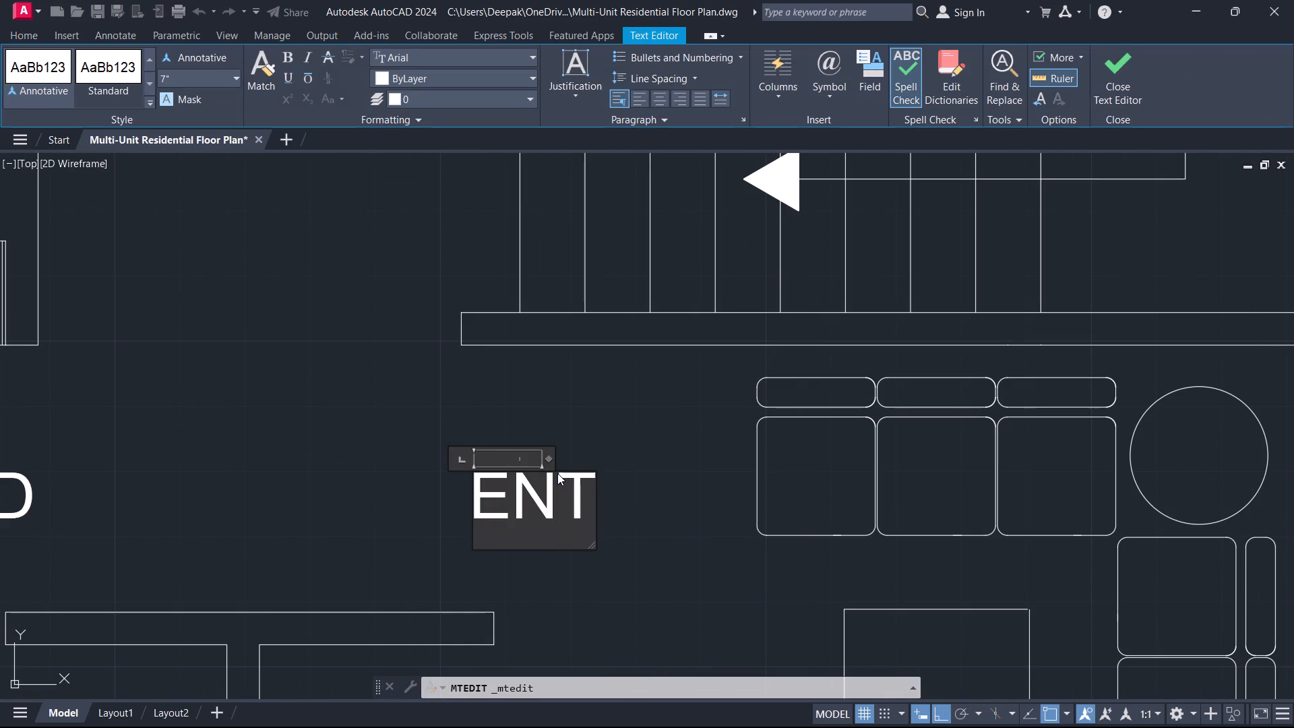
{"action": "type", "text": "RY"}
{"action": "left_click_drag", "start_coordinate": [1128, 74], "coordinate": [1123, 82]}
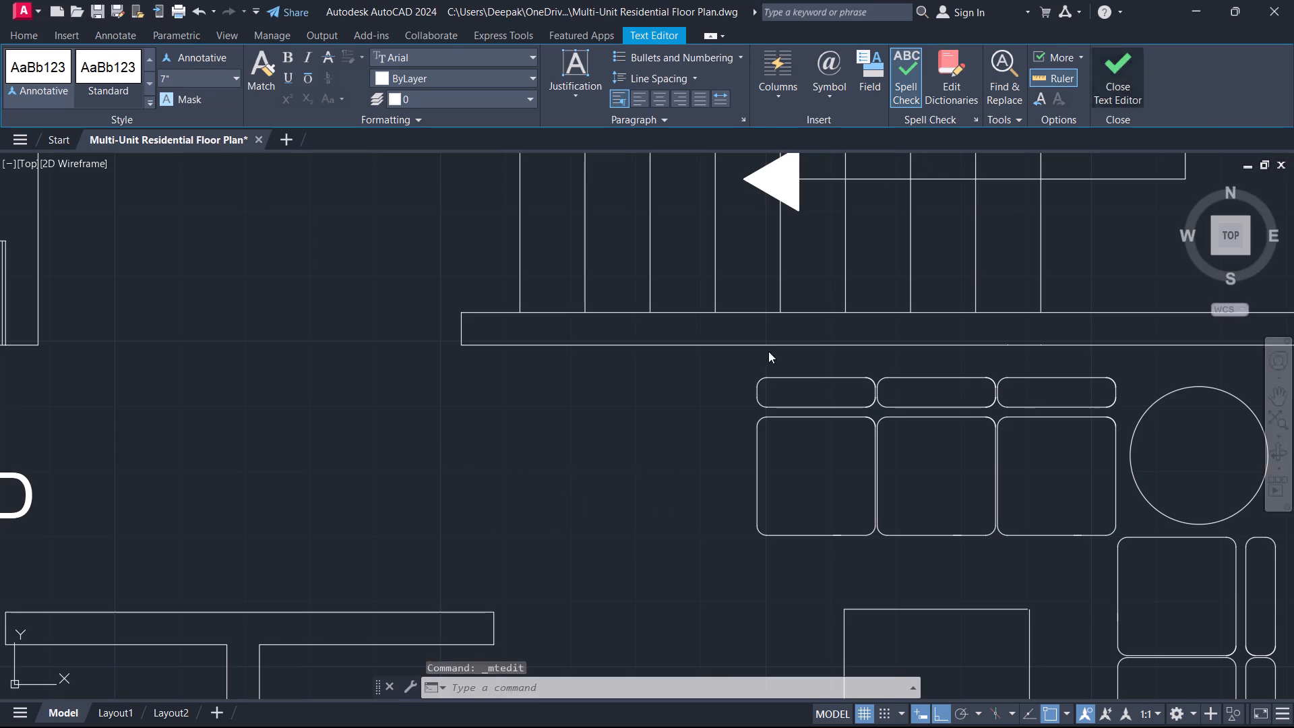
Change the remaining MD label south of the lift to ENTRY.
{"action": "scroll", "coordinate": [521, 516], "scroll_direction": "down", "scroll_amount": 2}
{"action": "middle_click_drag", "start_coordinate": [520, 516], "coordinate": [998, 435]}
{"action": "double_click", "coordinate": [793, 439]}
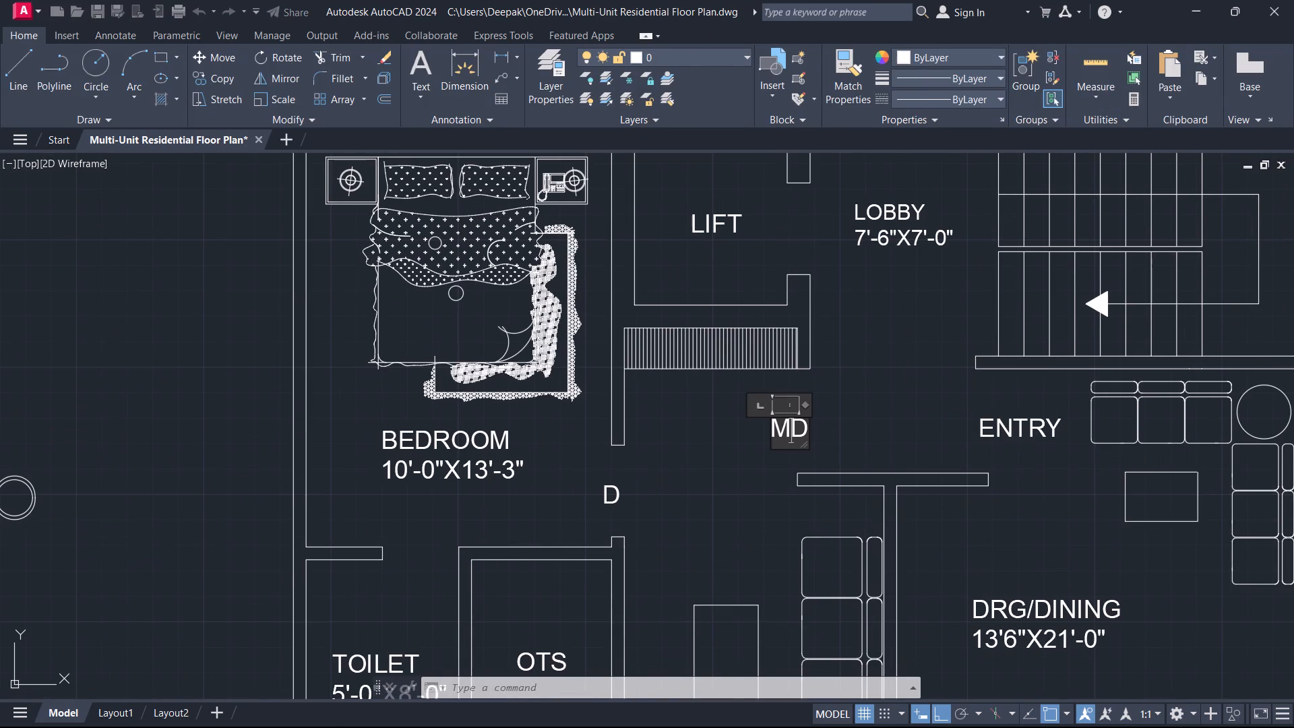
{"action": "key", "text": "ctrl+a"}
{"action": "type", "text": "ENTRY"}
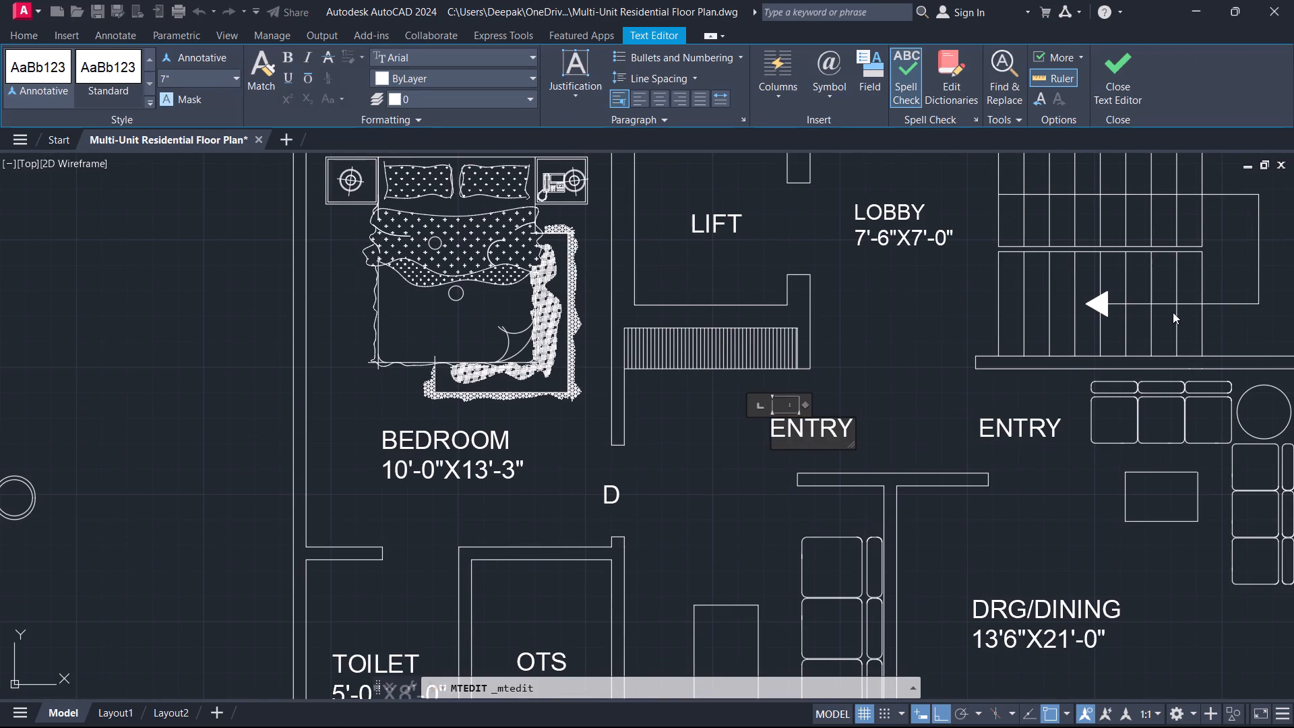
{"action": "left_click", "coordinate": [1115, 92]}
Copy the ENTRY label south of the lift to the opening north of the LOBBY label, with Ortho off.
{"action": "scroll", "coordinate": [959, 339], "scroll_direction": "down", "scroll_amount": 2}
{"action": "middle_click_drag", "start_coordinate": [950, 347], "coordinate": [867, 518]}
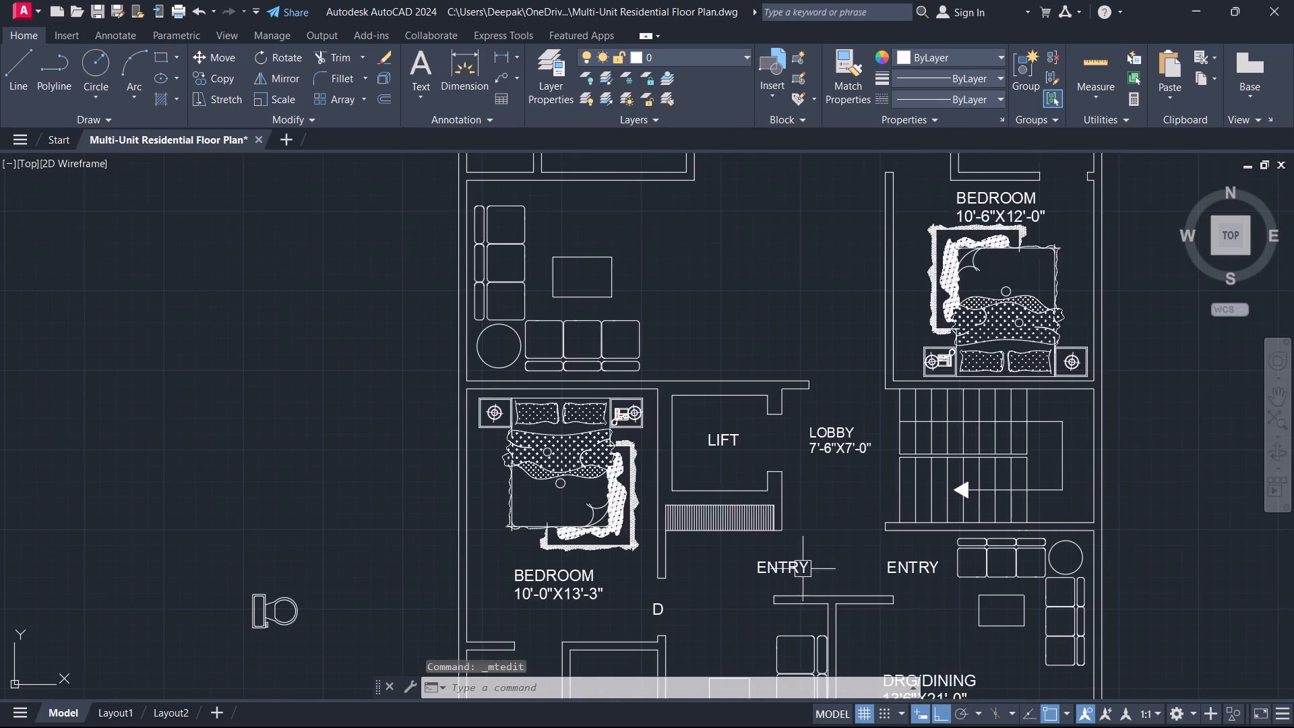
{"action": "scroll", "coordinate": [796, 581], "scroll_direction": "up", "scroll_amount": 1}
{"action": "left_click", "coordinate": [784, 569]}
{"action": "type", "text": "CO"}
{"action": "key", "text": "space"}
{"action": "left_click_drag", "start_coordinate": [784, 569], "coordinate": [832, 526]}
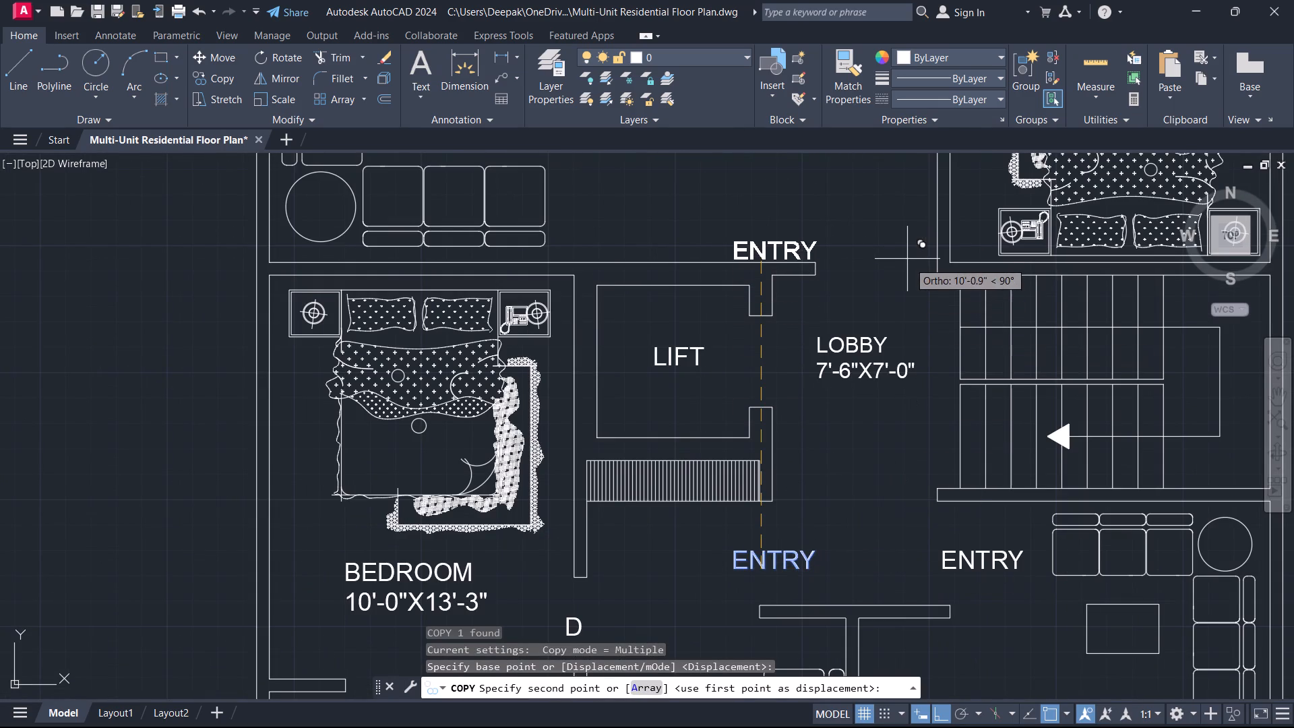
{"action": "key", "text": "F8"}
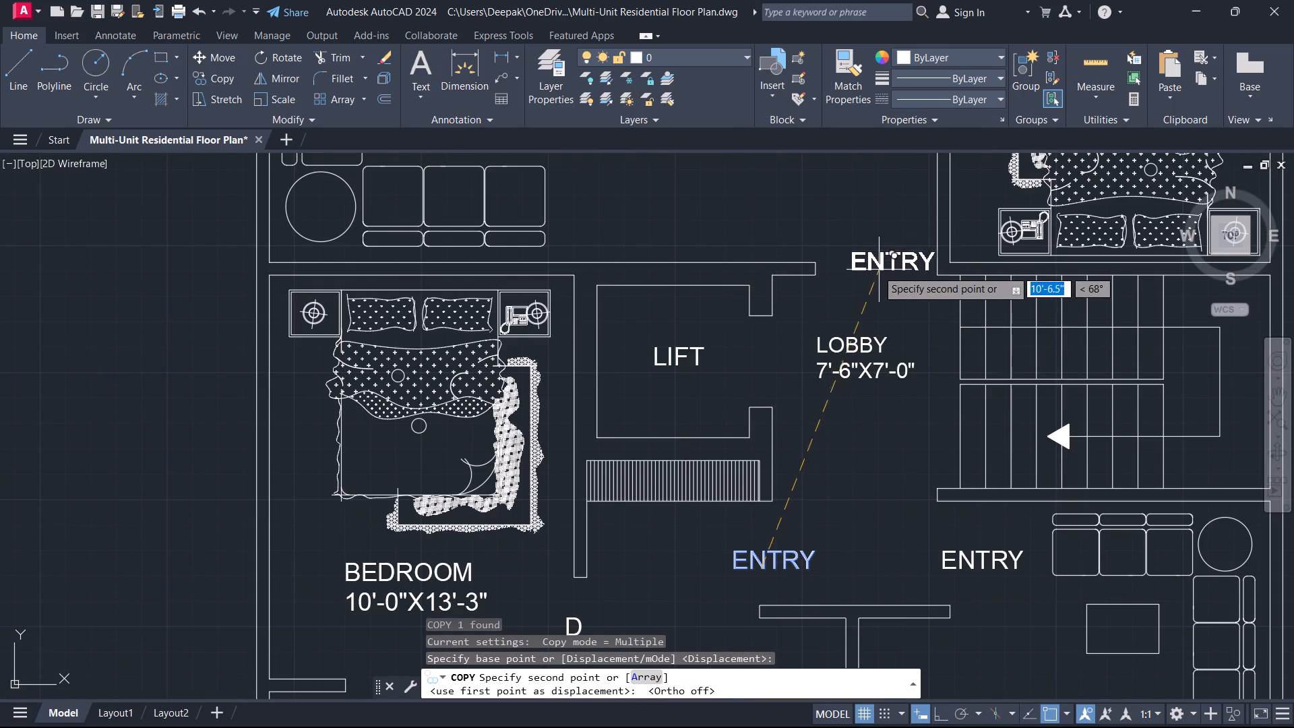
{"action": "left_click", "coordinate": [865, 274]}
{"action": "key", "text": "Escape"}
Move the ENTRY label south of the staircase about 0'-8" west.
{"action": "scroll", "coordinate": [865, 347], "scroll_direction": "down", "scroll_amount": 1}
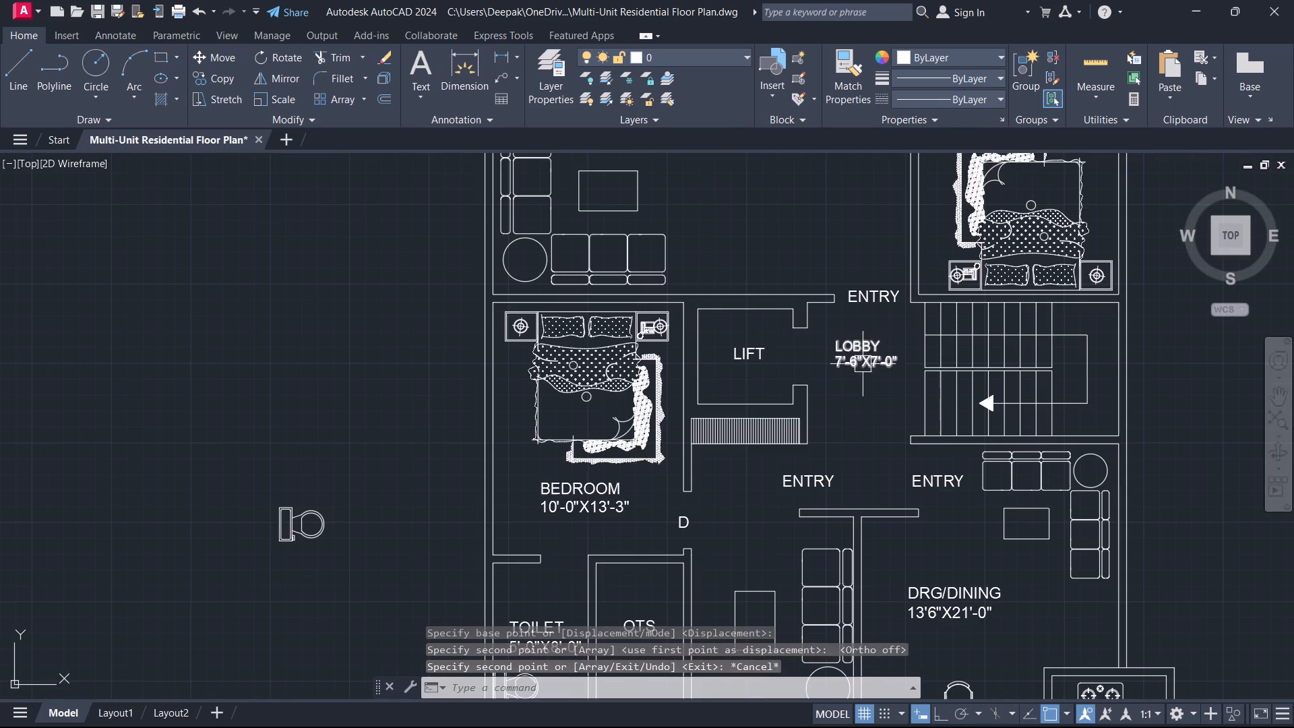
{"action": "scroll", "coordinate": [827, 498], "scroll_direction": "up", "scroll_amount": 1}
{"action": "scroll", "coordinate": [967, 489], "scroll_direction": "up", "scroll_amount": 2}
{"action": "left_click", "coordinate": [983, 481]}
{"action": "left_click_drag", "start_coordinate": [932, 442], "coordinate": [939, 445]}
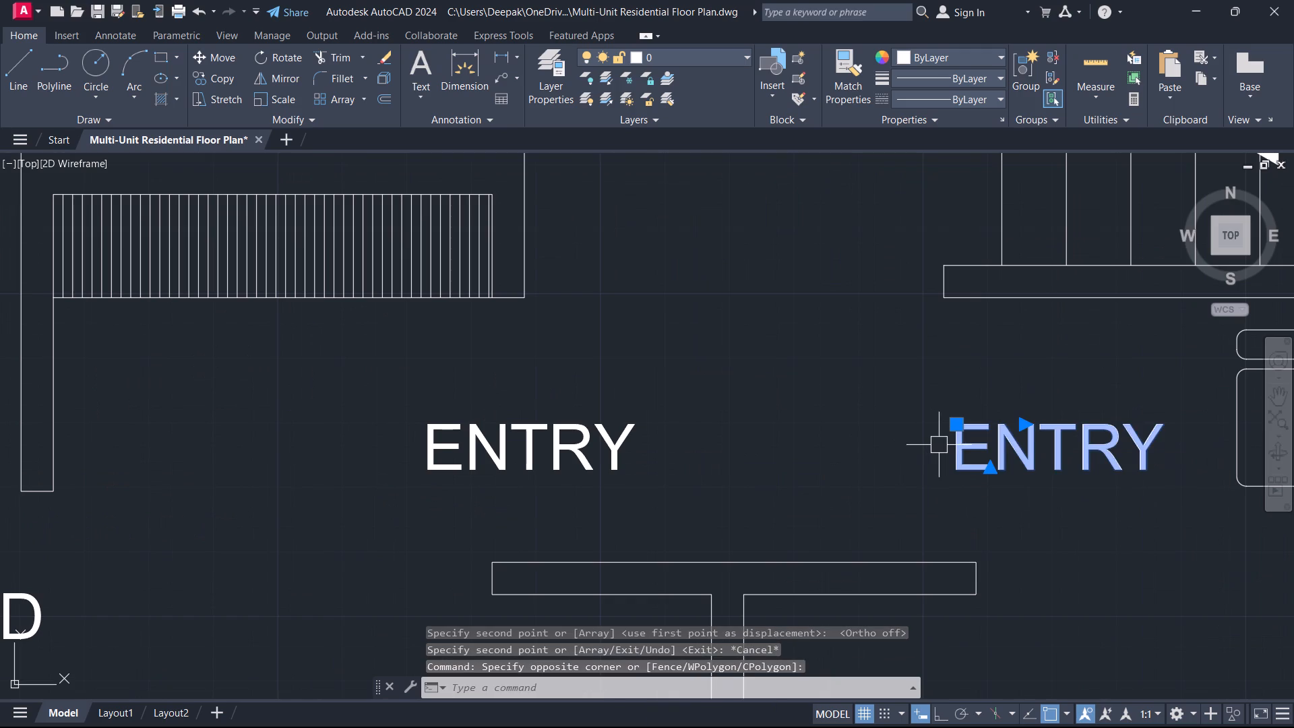
{"action": "key", "text": "m"}
{"action": "key", "text": "space"}
{"action": "left_click", "coordinate": [1006, 440]}
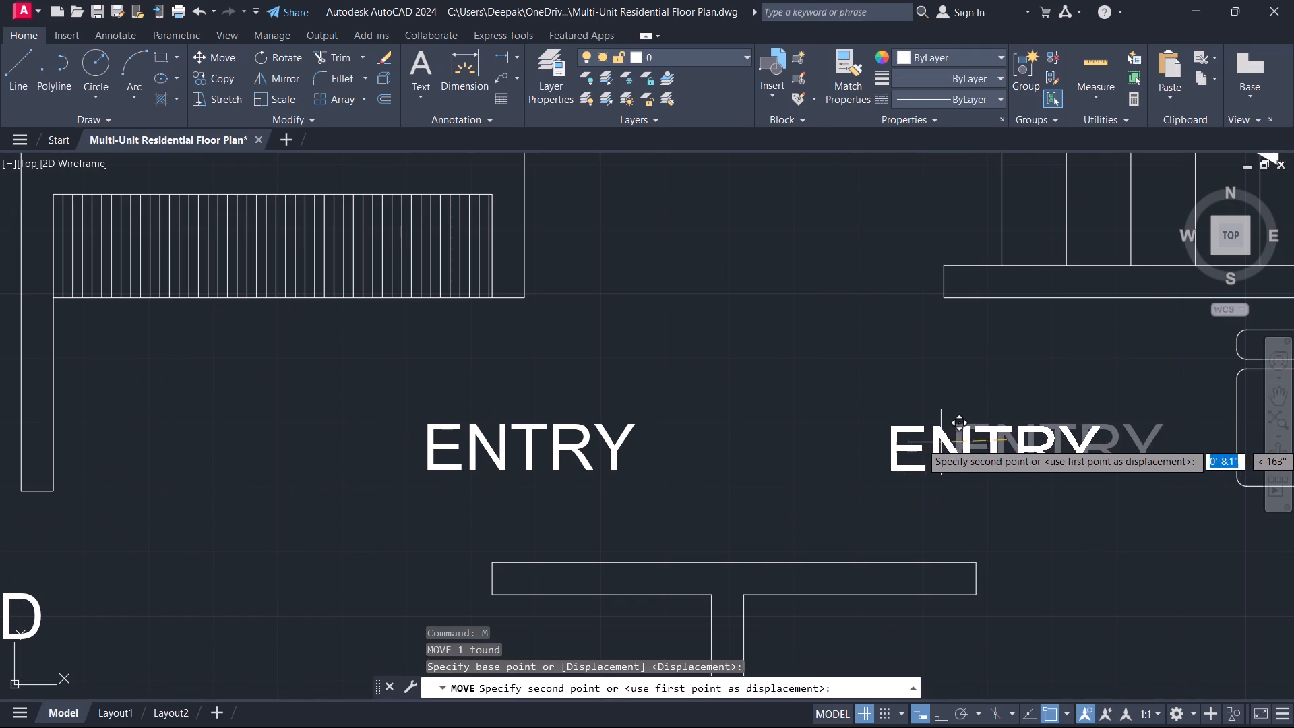
{"action": "left_click", "coordinate": [939, 442]}
{"action": "key", "text": "Escape"}
Move the ENTRY label south of the lift slightly west, away from the neighbouring ENTRY label.
{"action": "left_click", "coordinate": [666, 452]}
{"action": "left_click", "coordinate": [563, 435]}
{"action": "type", "text": "M"}
{"action": "key", "text": "space"}
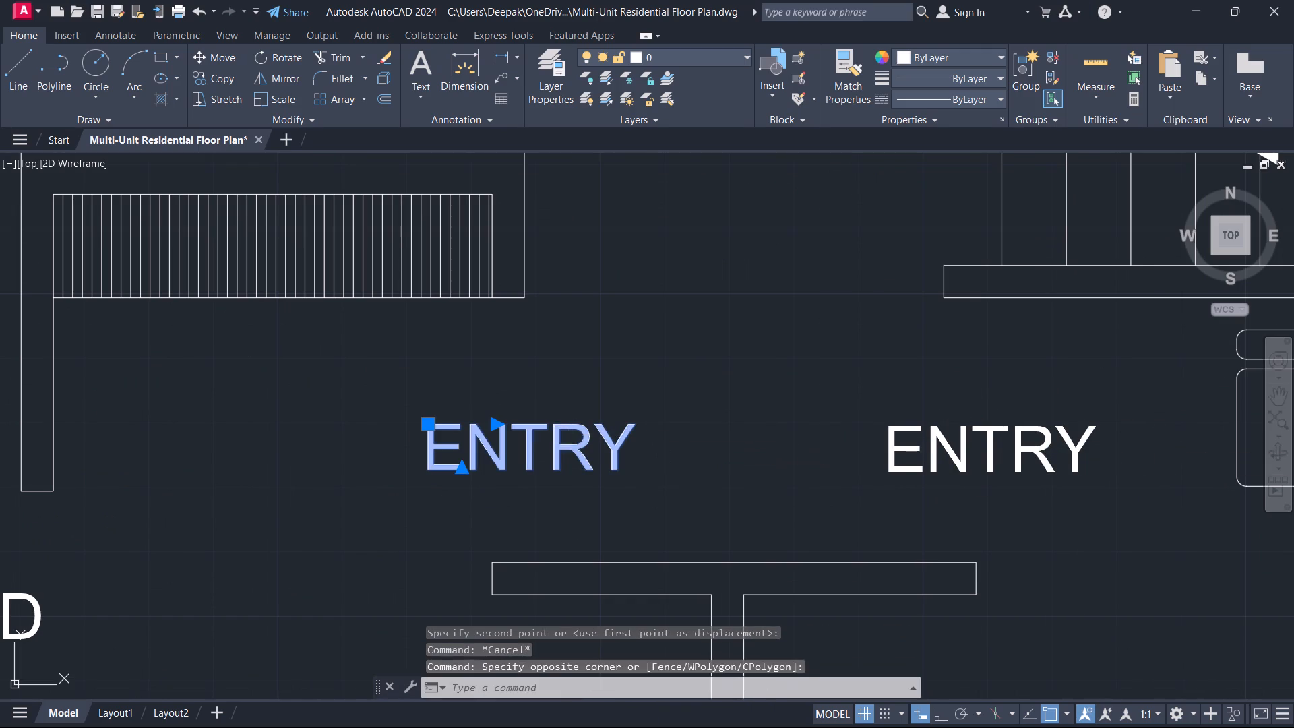
{"action": "left_click", "coordinate": [563, 435]}
{"action": "left_click", "coordinate": [536, 435]}
{"action": "key", "text": "Escape"}
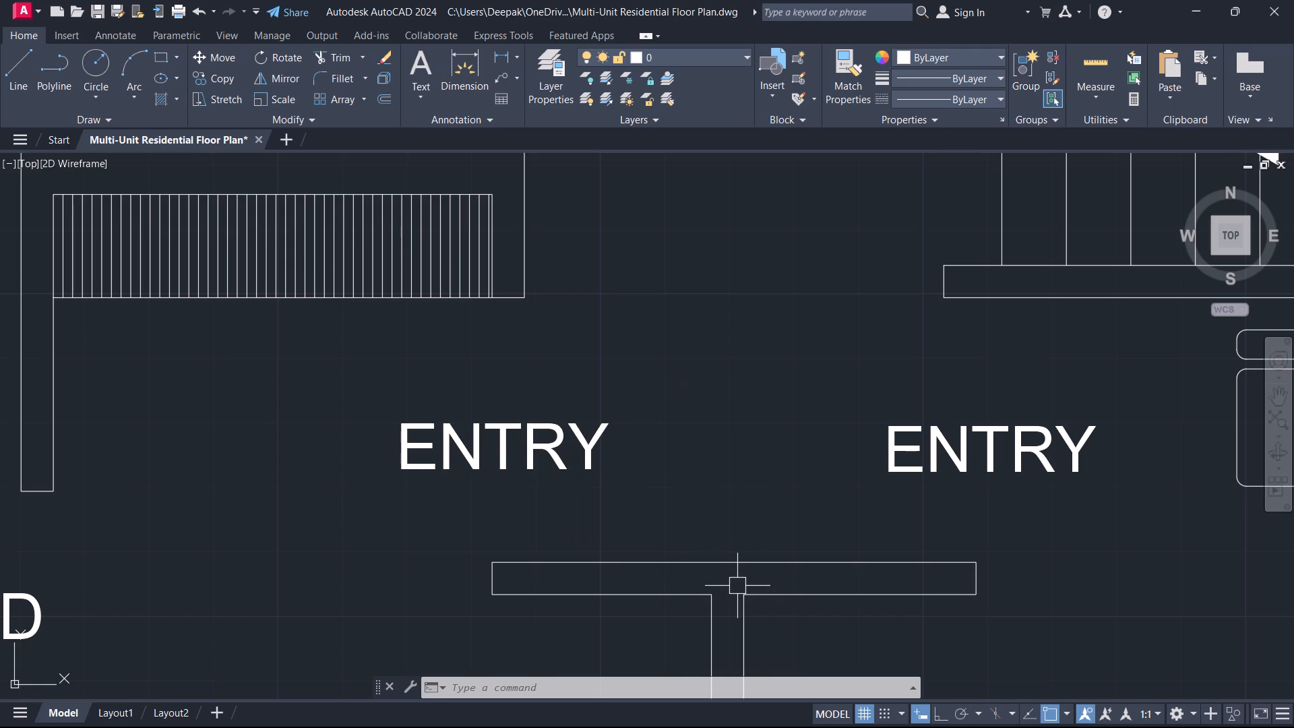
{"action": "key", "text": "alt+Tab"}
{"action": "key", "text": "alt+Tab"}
Delete the stray toilet fixture lying outside the plan, west of the bedroom.
{"action": "scroll", "coordinate": [619, 418], "scroll_direction": "down", "scroll_amount": 4}
{"action": "middle_click_drag", "start_coordinate": [578, 456], "coordinate": [687, 415]}
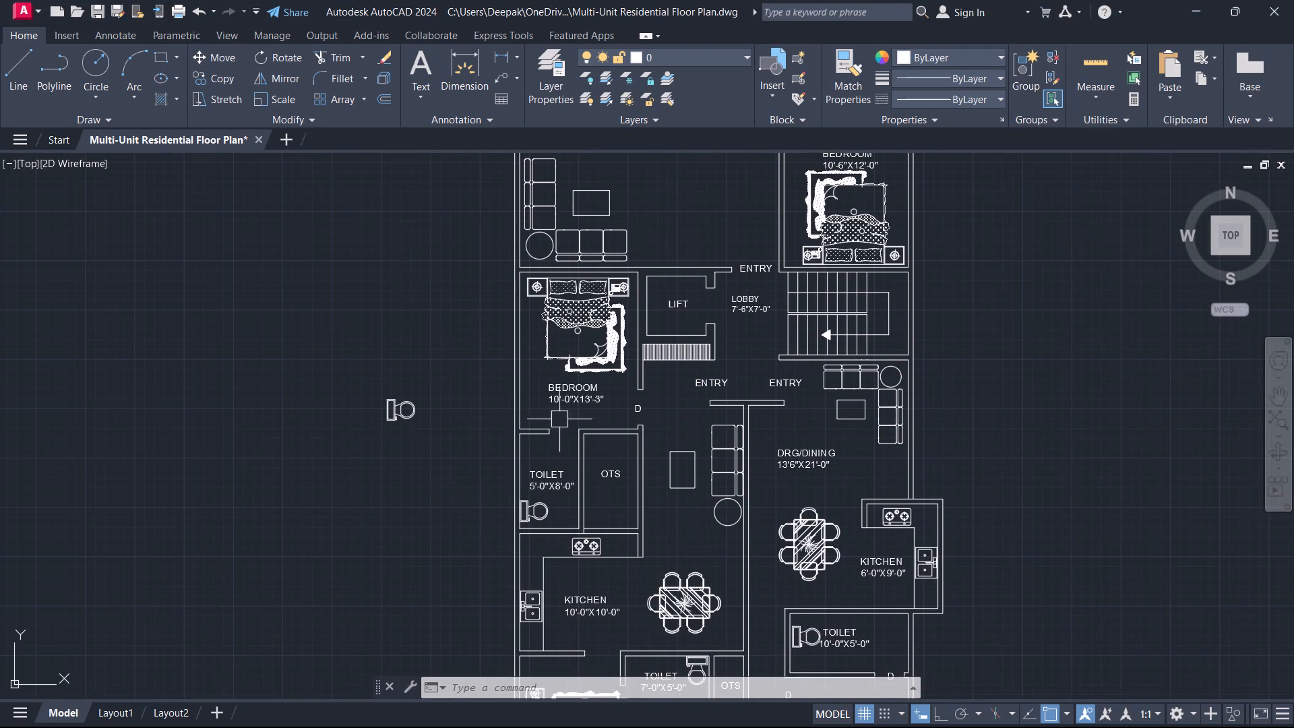
{"action": "left_click_drag", "start_coordinate": [441, 455], "coordinate": [437, 445]}
{"action": "left_click_drag", "start_coordinate": [293, 329], "coordinate": [284, 322]}
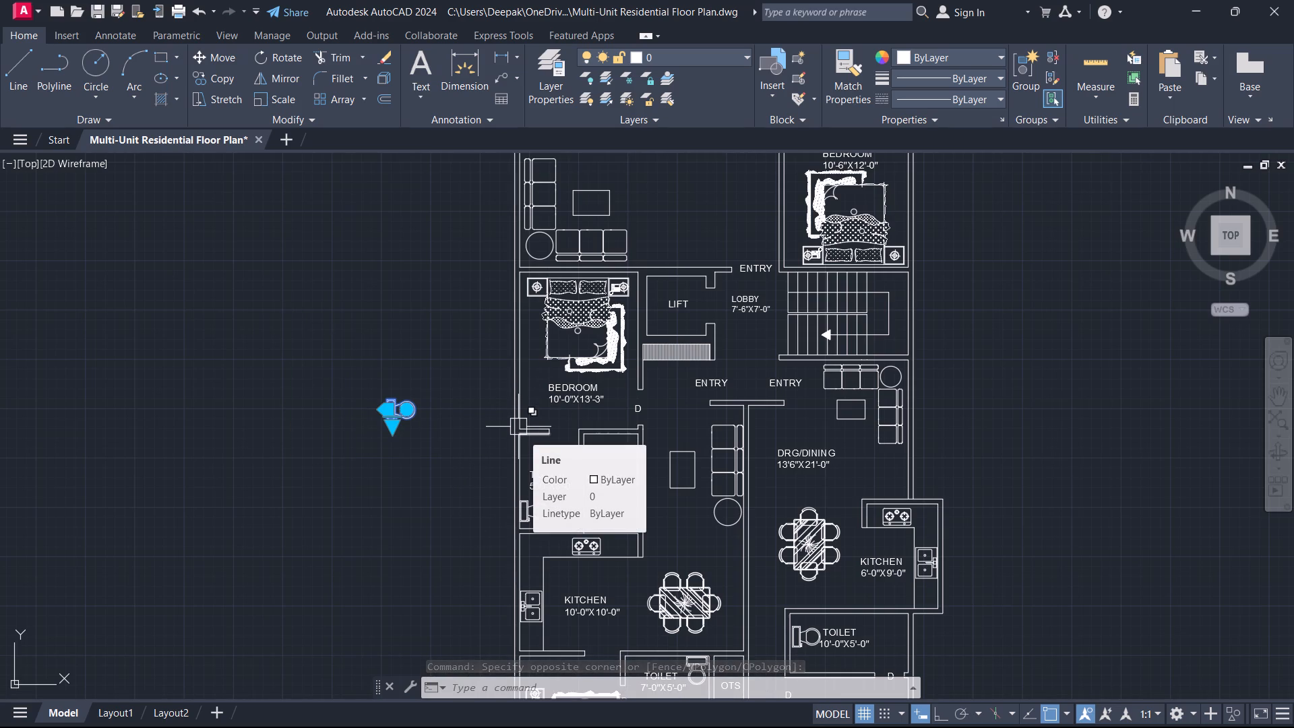
{"action": "key", "text": "Delete"}
Open the plot settings with DWFOUT and set the plot area to a Window enclosing the whole floor plan.
{"action": "scroll", "coordinate": [458, 402], "scroll_direction": "down", "scroll_amount": 1}
{"action": "middle_click_drag", "start_coordinate": [476, 416], "coordinate": [515, 404]}
{"action": "scroll", "coordinate": [481, 418], "scroll_direction": "down", "scroll_amount": 1}
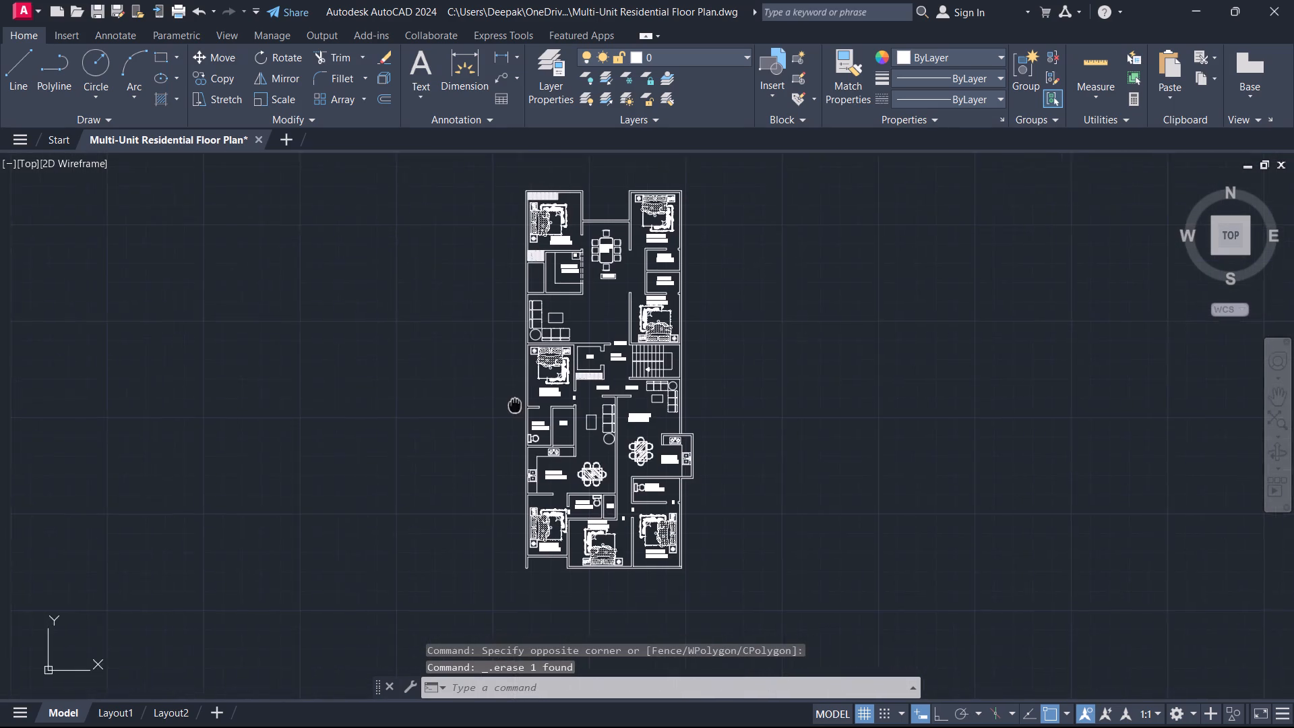
{"action": "middle_click_drag", "start_coordinate": [515, 404], "coordinate": [553, 394]}
{"action": "key", "text": "d"}
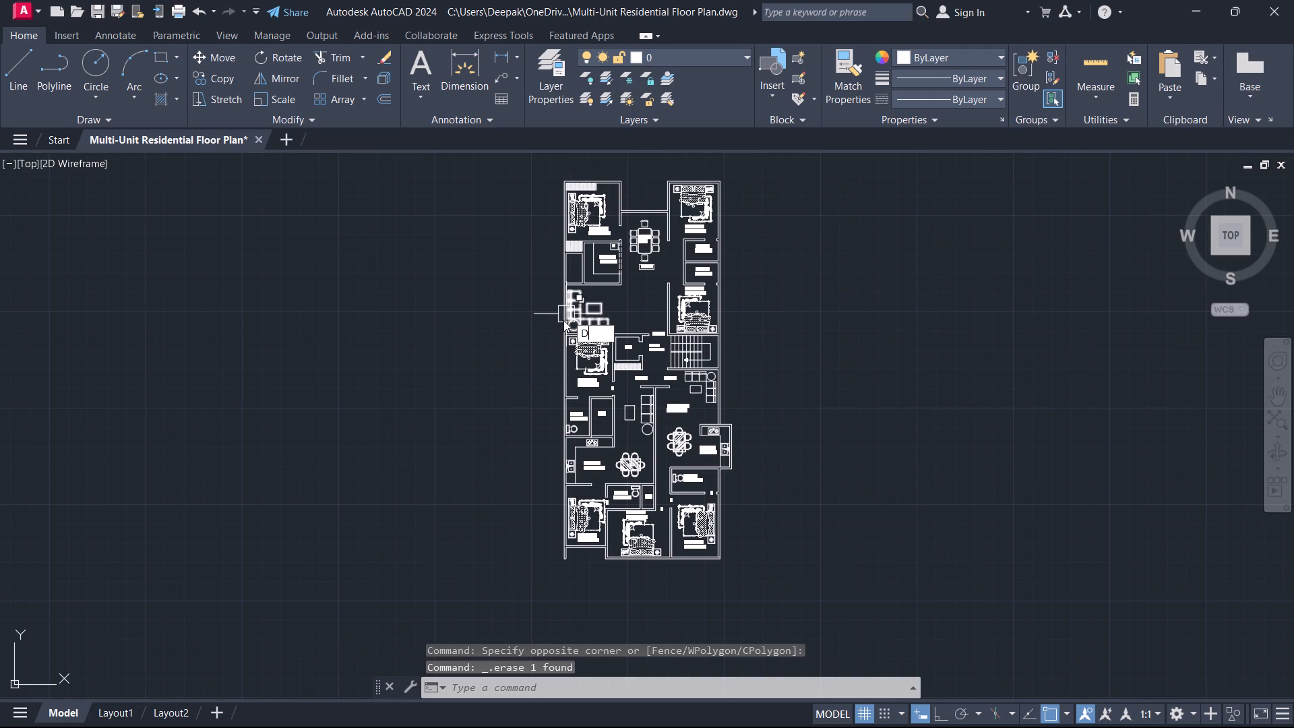
{"action": "key", "text": "w"}
{"action": "key", "text": "space"}
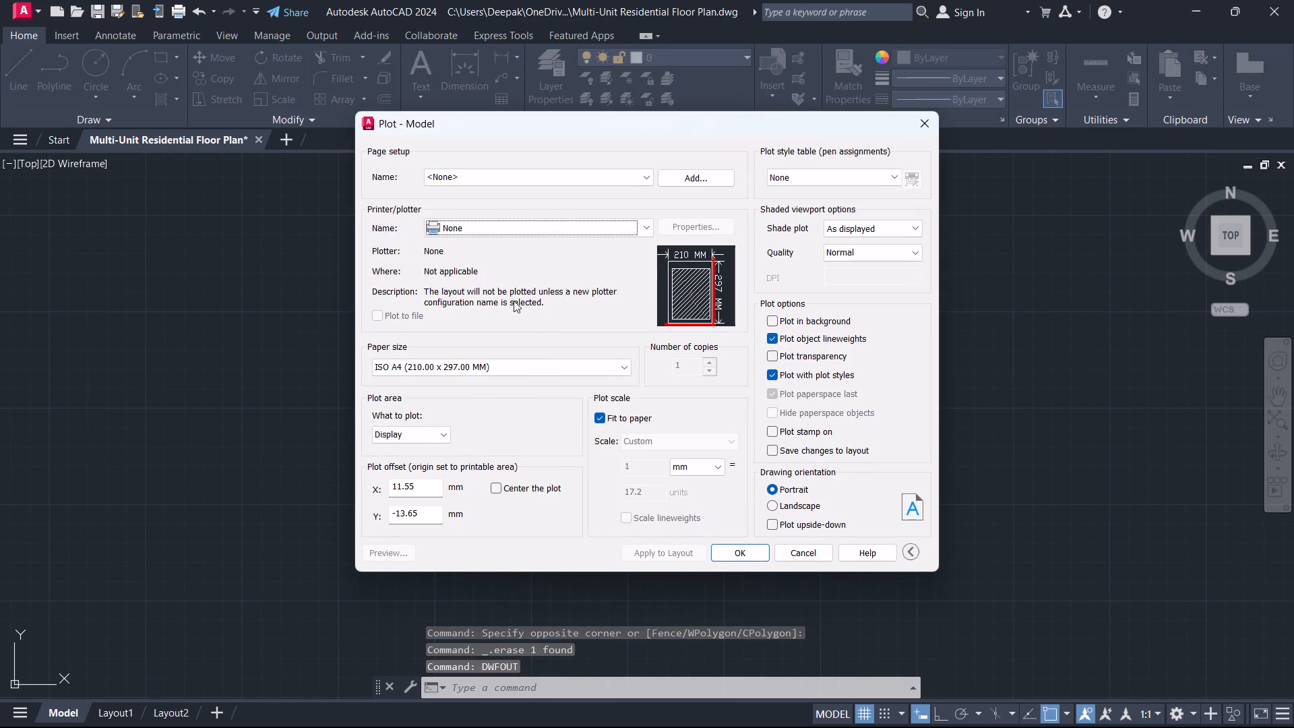
{"action": "scroll", "coordinate": [514, 301], "scroll_direction": "down", "scroll_amount": 1}
{"action": "left_click", "coordinate": [423, 435]}
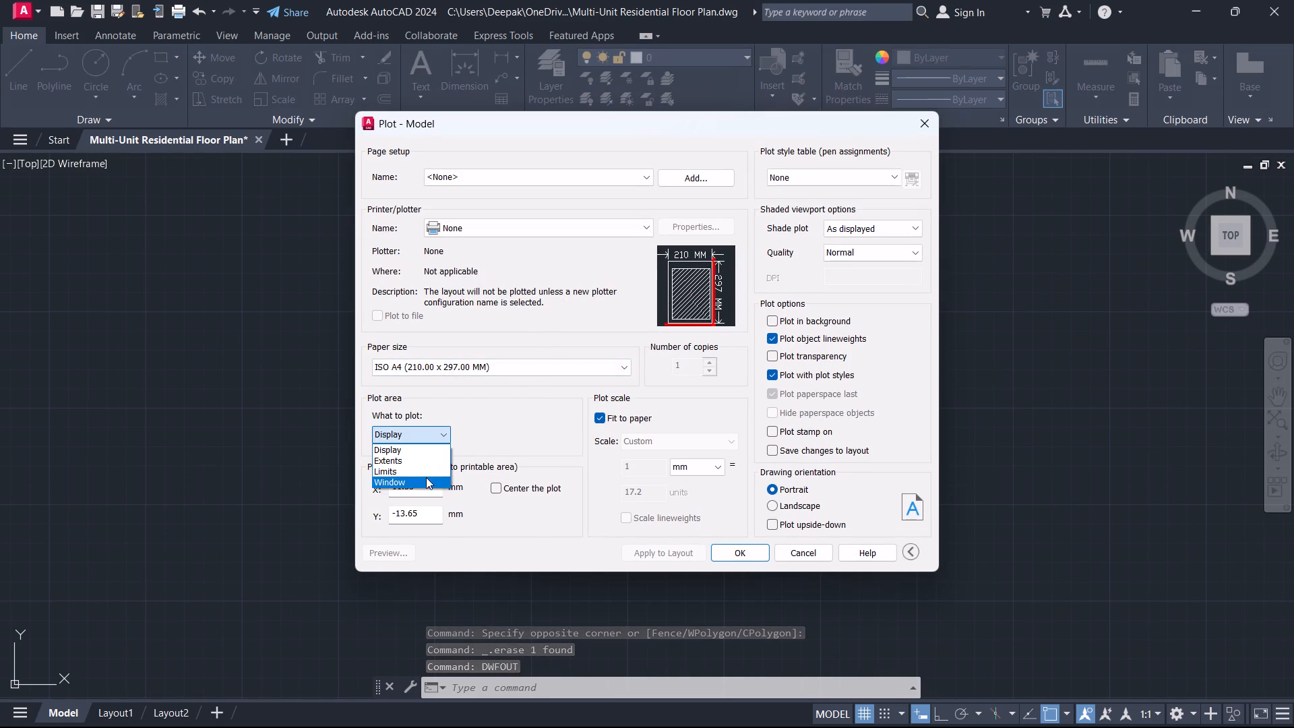
{"action": "left_click", "coordinate": [426, 477]}
{"action": "left_click", "coordinate": [530, 164]}
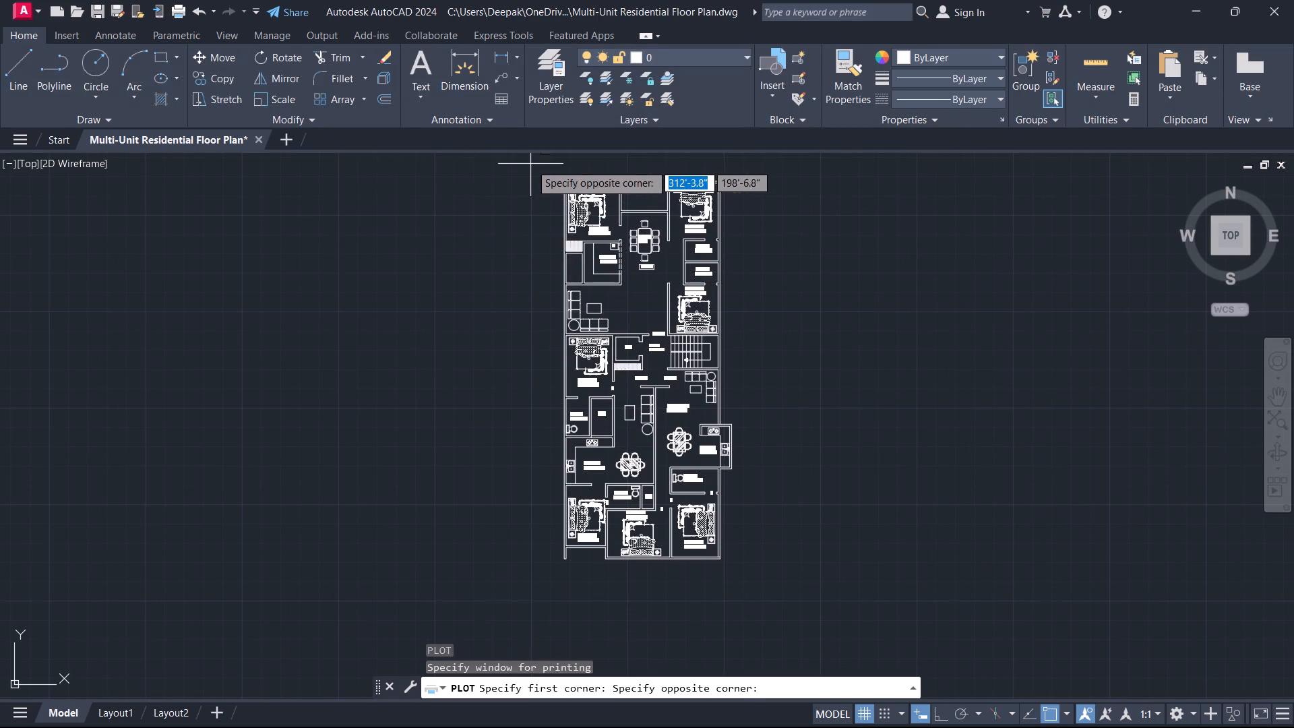
{"action": "left_click", "coordinate": [744, 594]}
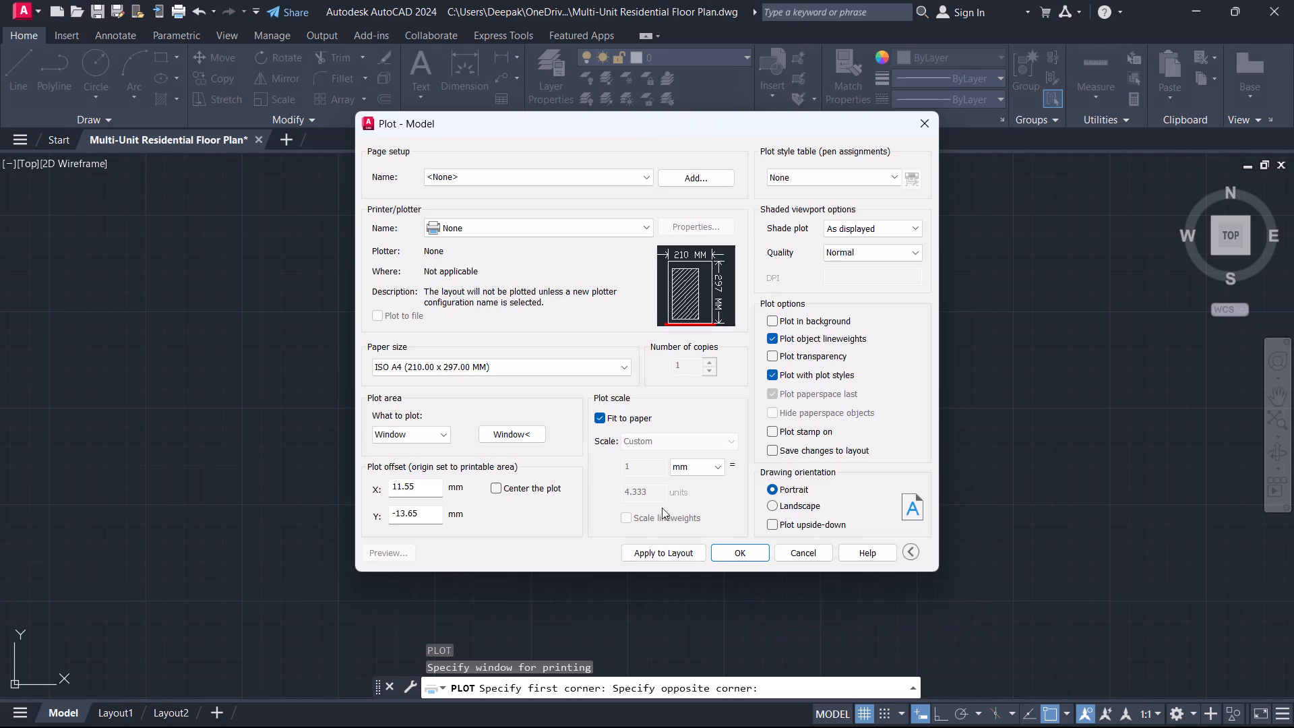
Set the plotter to DWG To PDF.pc3, check its PDF options, and center the plot.
{"action": "left_click", "coordinate": [492, 227]}
{"action": "left_click", "coordinate": [499, 390]}
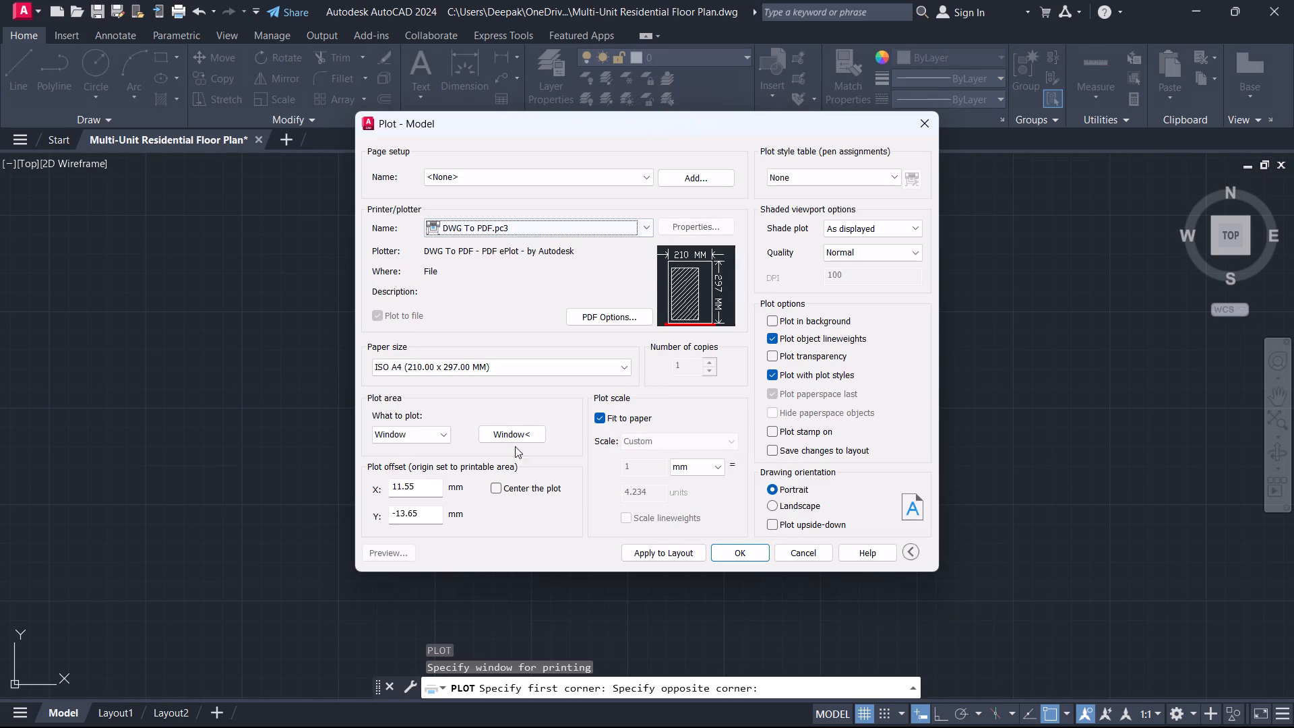
{"action": "left_click", "coordinate": [621, 321]}
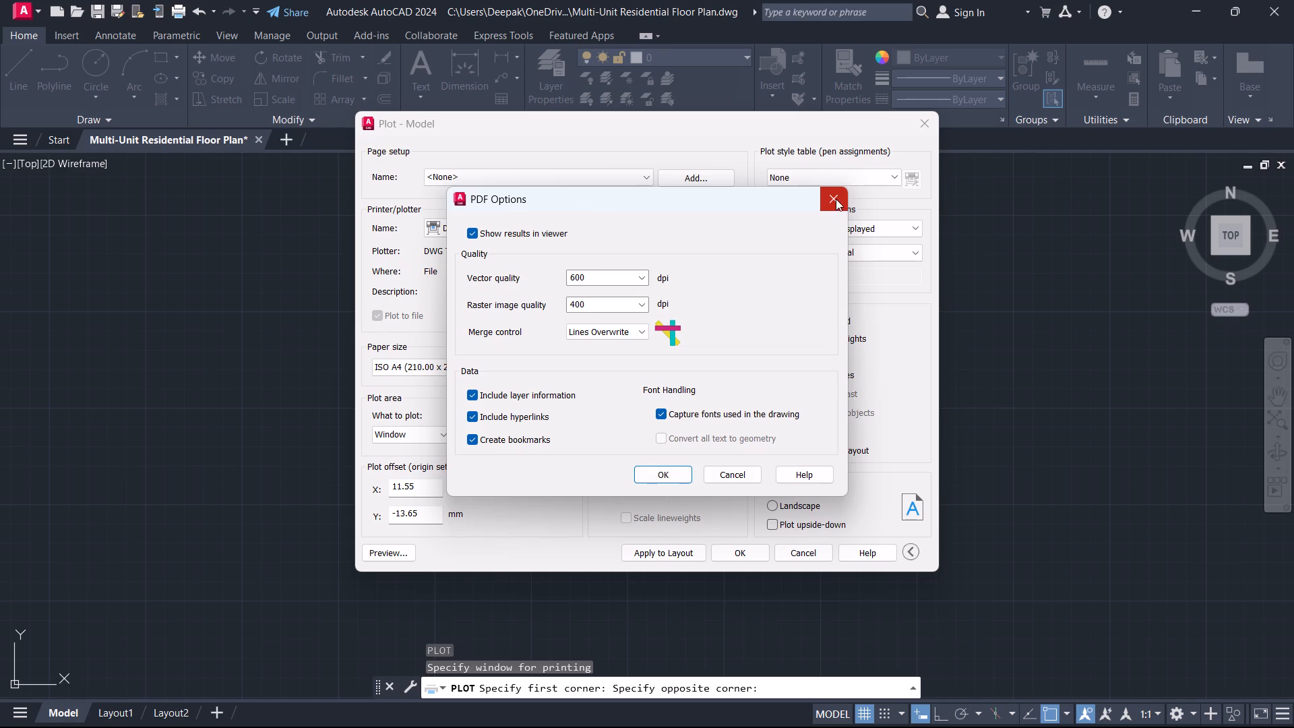
{"action": "left_click", "coordinate": [836, 199]}
{"action": "left_click", "coordinate": [503, 489]}
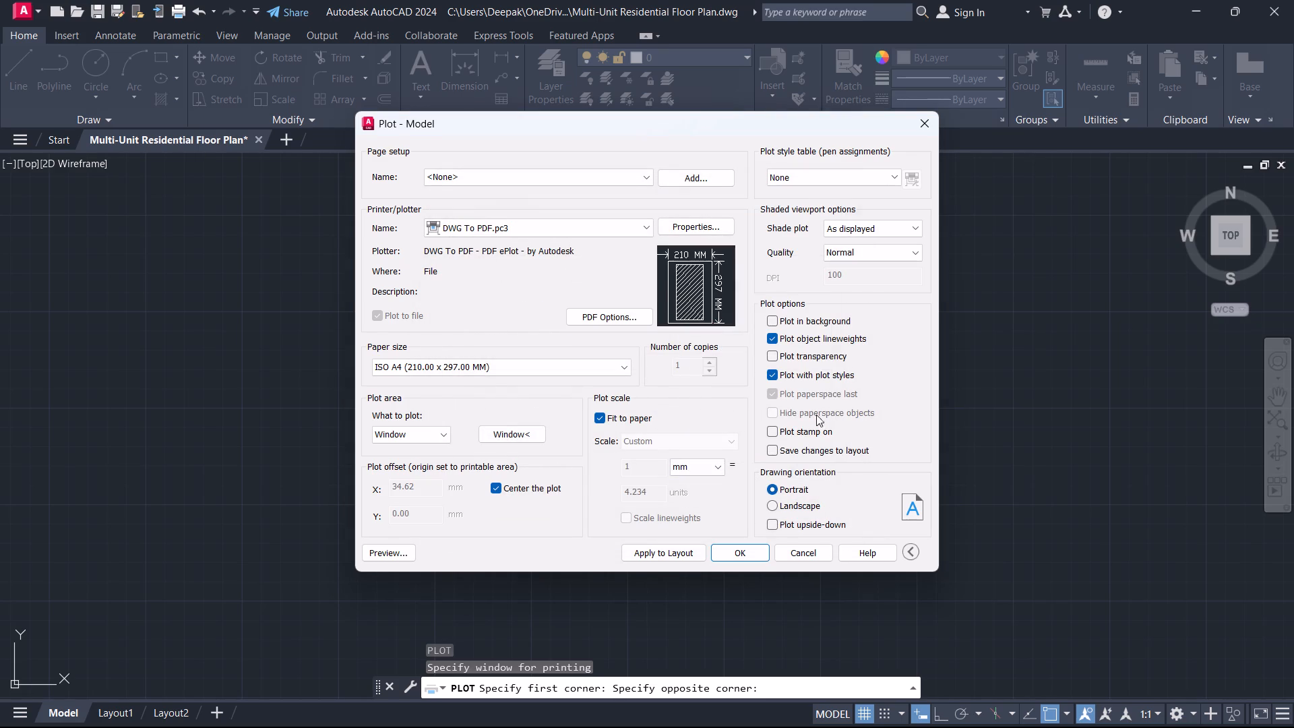
Set the shade plot to Legacy wireframe and apply the plot settings to the layout.
{"action": "left_click", "coordinate": [853, 224]}
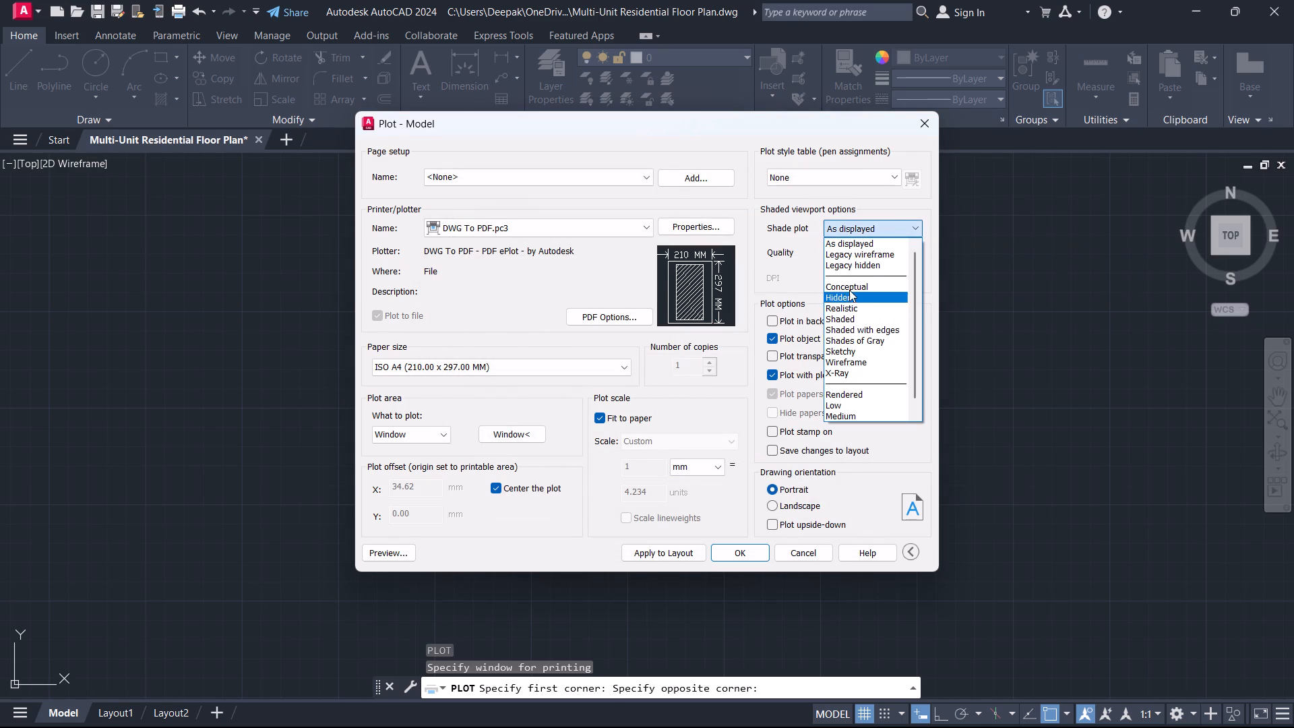
{"action": "left_click", "coordinate": [859, 262]}
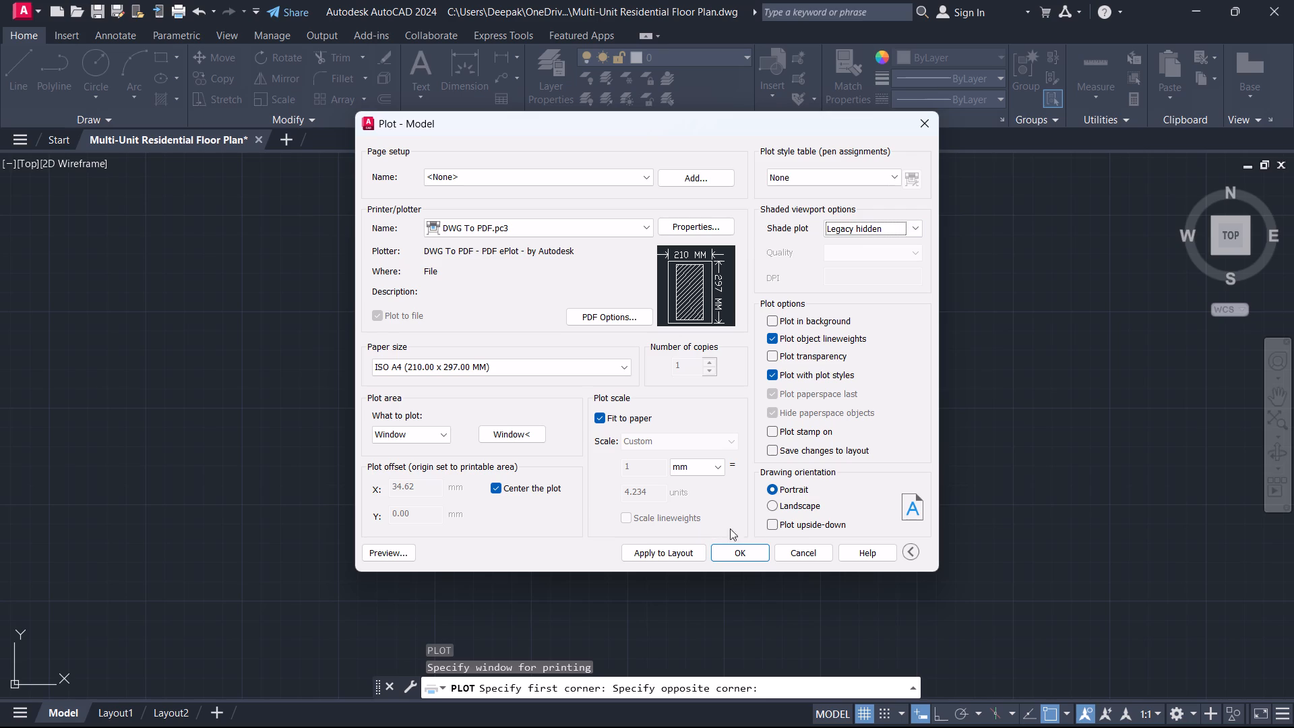
{"action": "left_click", "coordinate": [860, 229]}
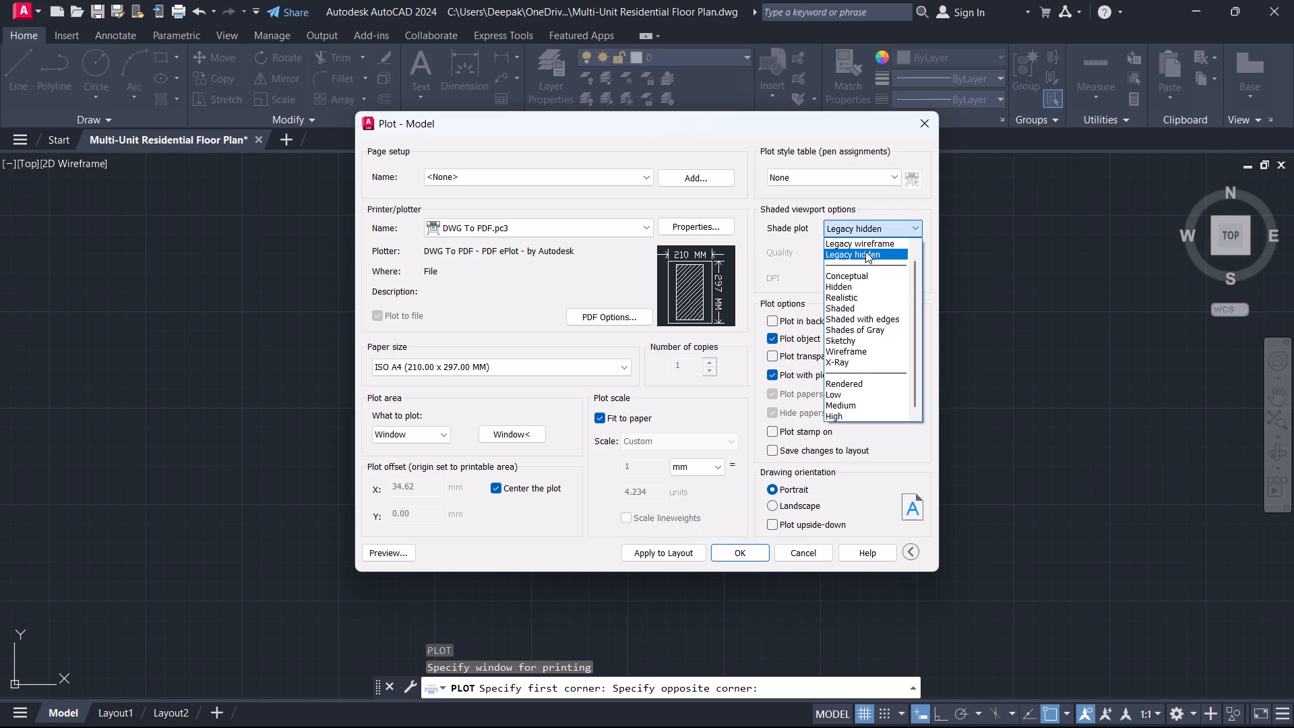
{"action": "left_click", "coordinate": [865, 249]}
{"action": "left_click", "coordinate": [865, 230]}
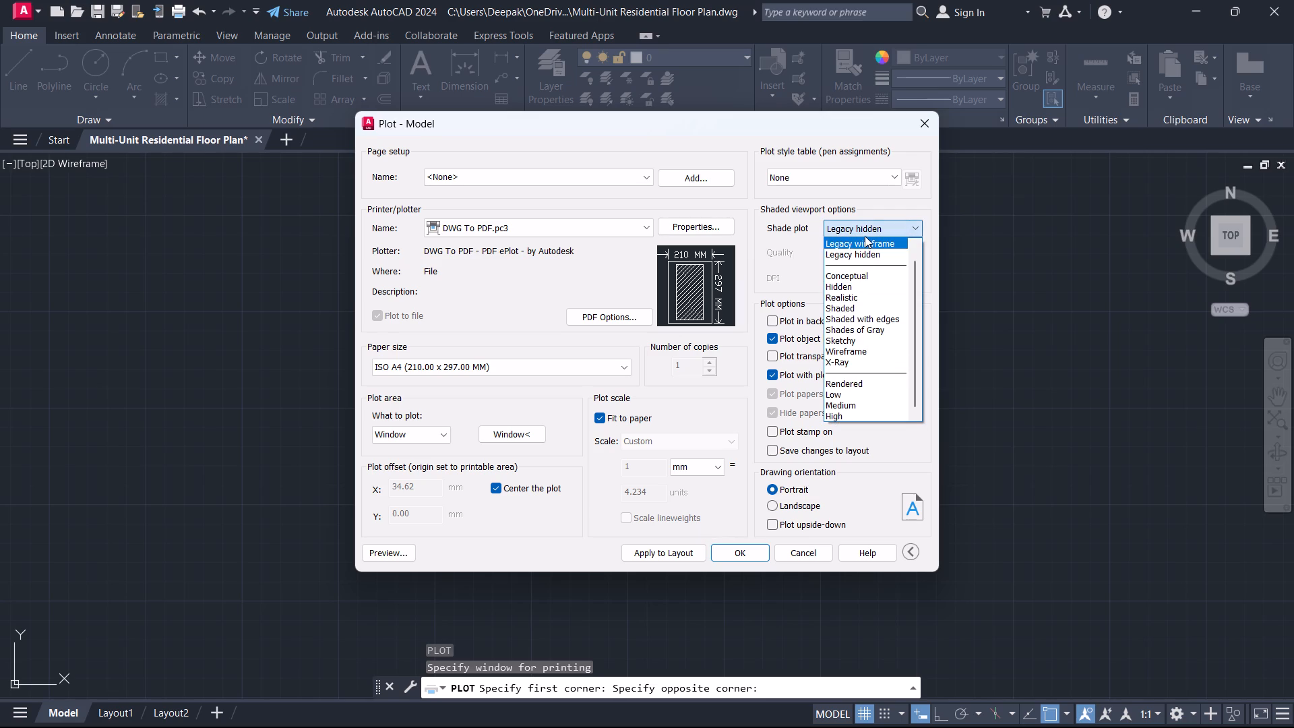
{"action": "left_click", "coordinate": [866, 239]}
{"action": "left_click", "coordinate": [663, 552]}
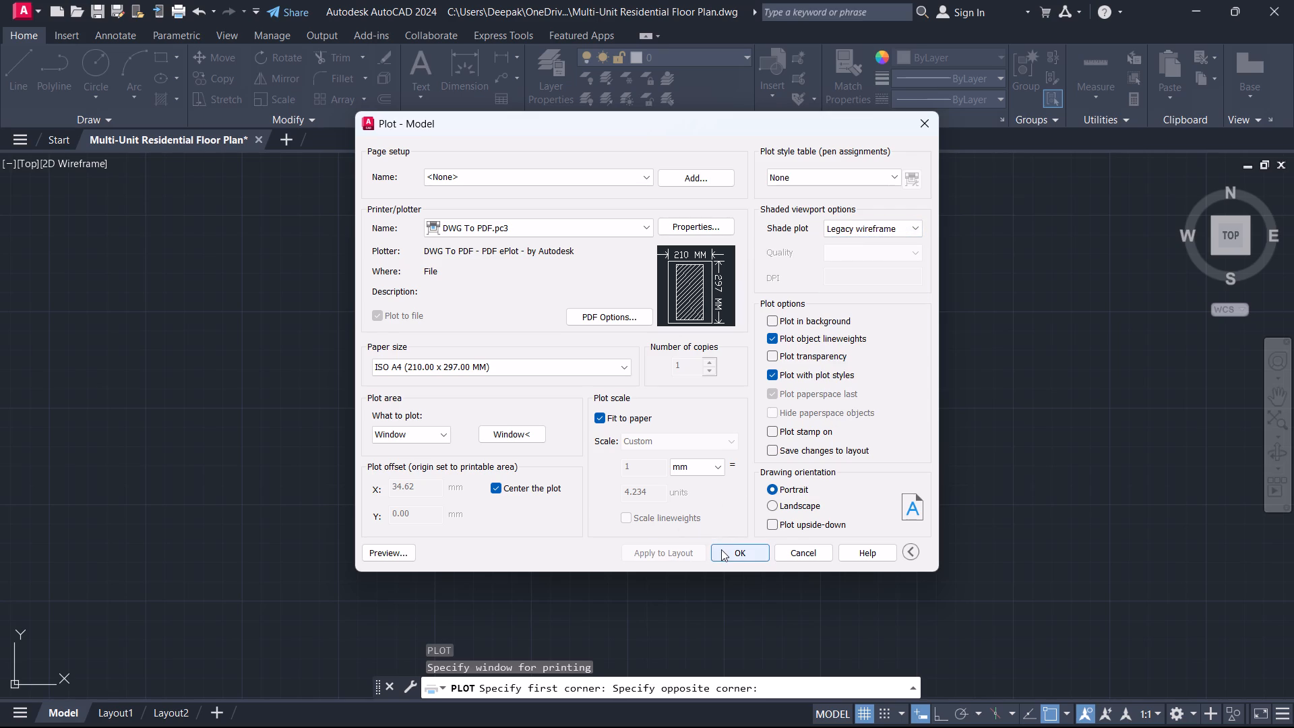
Plot to Multi-Unit Residential Floor Plan-Model.pdf in the Desktop's SYMBIOSIS SOLUTIONS internship folder.
{"action": "left_click", "coordinate": [721, 549]}
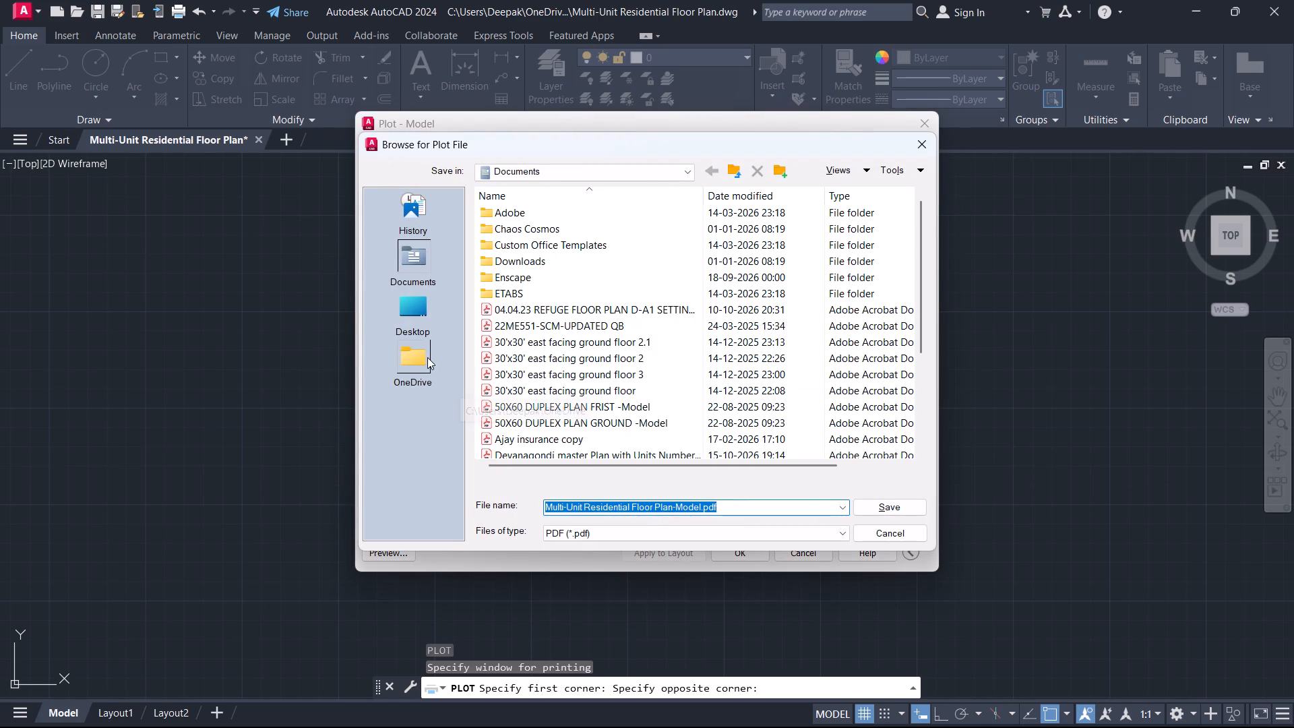
{"action": "left_click", "coordinate": [425, 356]}
{"action": "left_click", "coordinate": [426, 306]}
{"action": "scroll", "coordinate": [579, 384], "scroll_direction": "down", "scroll_amount": 3}
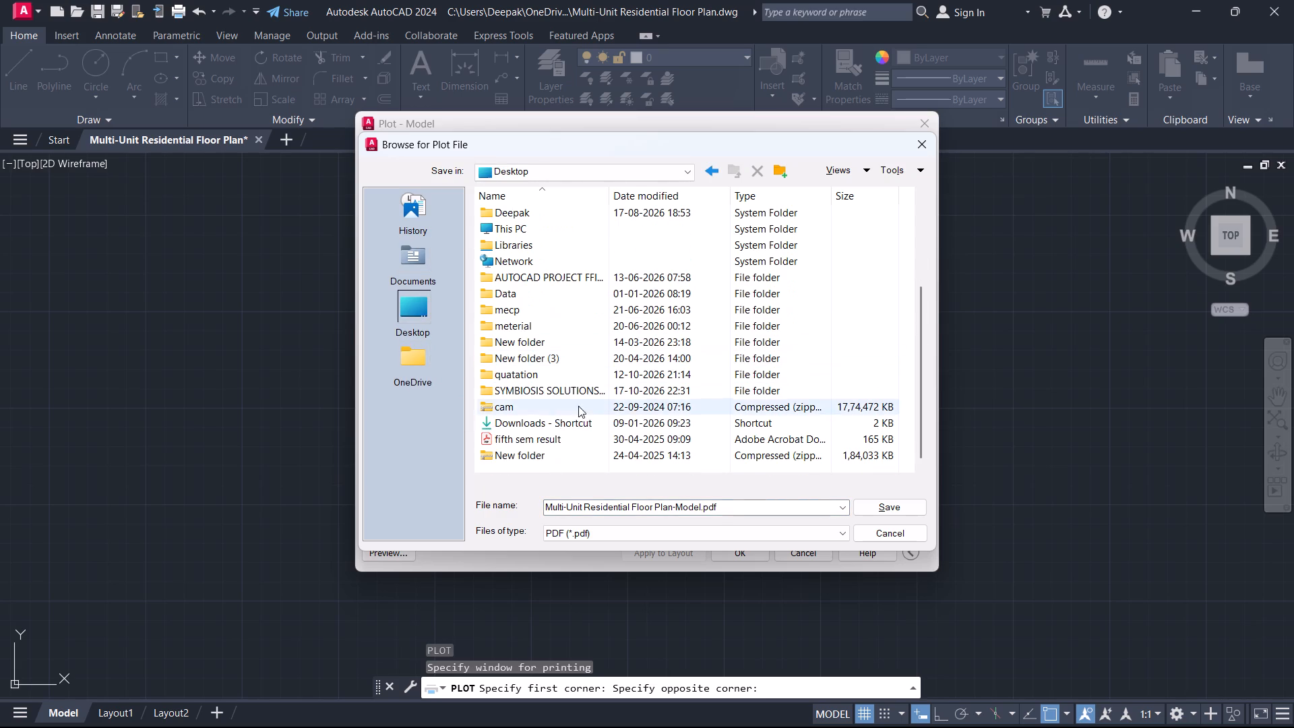
{"action": "double_click", "coordinate": [580, 394]}
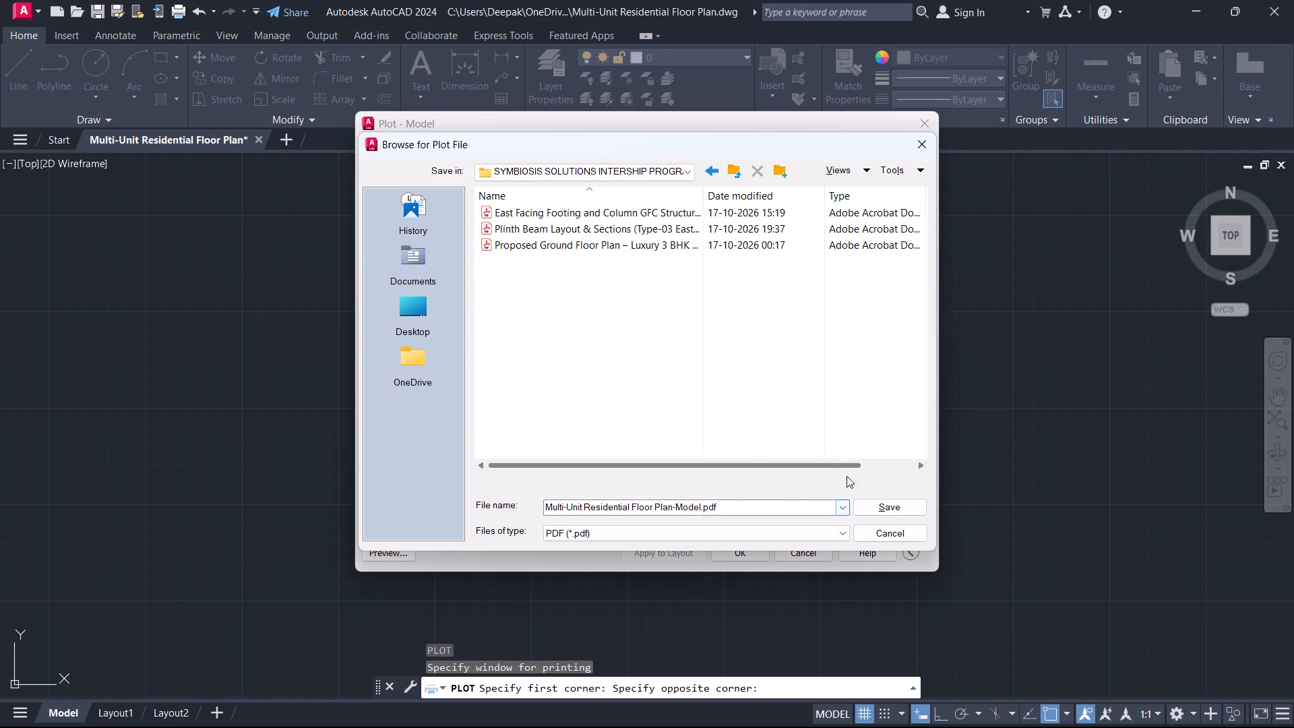
{"action": "left_click", "coordinate": [877, 504]}
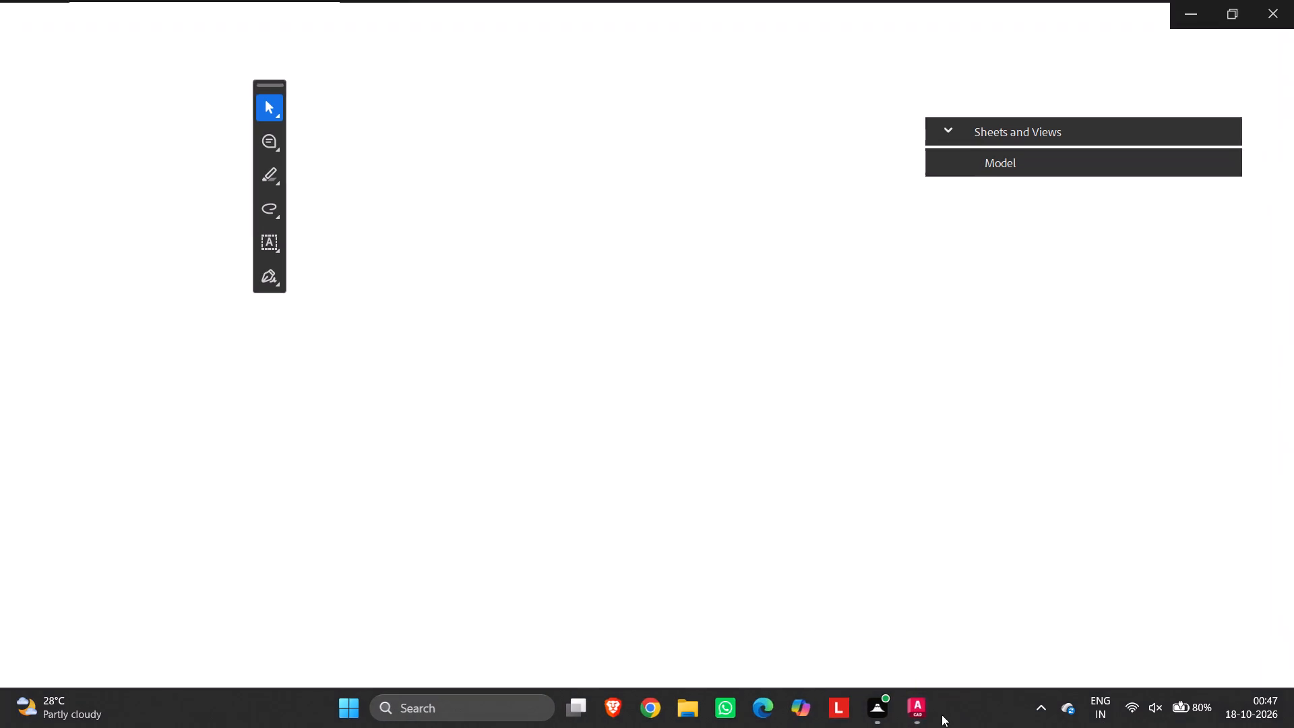
Inspect the plotted floor plan PDF in Adobe Acrobat up close, and close it.
{"action": "scroll", "coordinate": [605, 368], "scroll_direction": "up", "scroll_amount": 5, "text": "shift"}
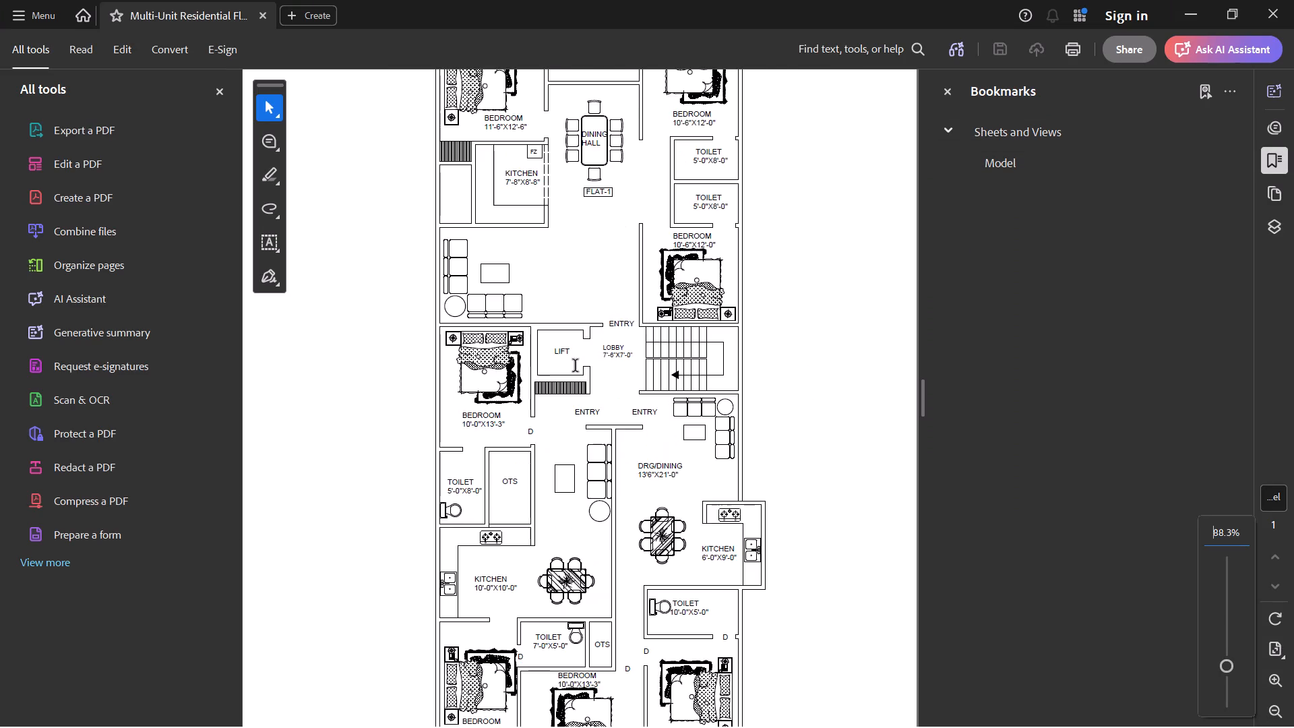
{"action": "scroll", "coordinate": [576, 367], "scroll_direction": "up", "scroll_amount": 2, "text": "ctrl"}
{"action": "left_click", "coordinate": [1293, 0]}
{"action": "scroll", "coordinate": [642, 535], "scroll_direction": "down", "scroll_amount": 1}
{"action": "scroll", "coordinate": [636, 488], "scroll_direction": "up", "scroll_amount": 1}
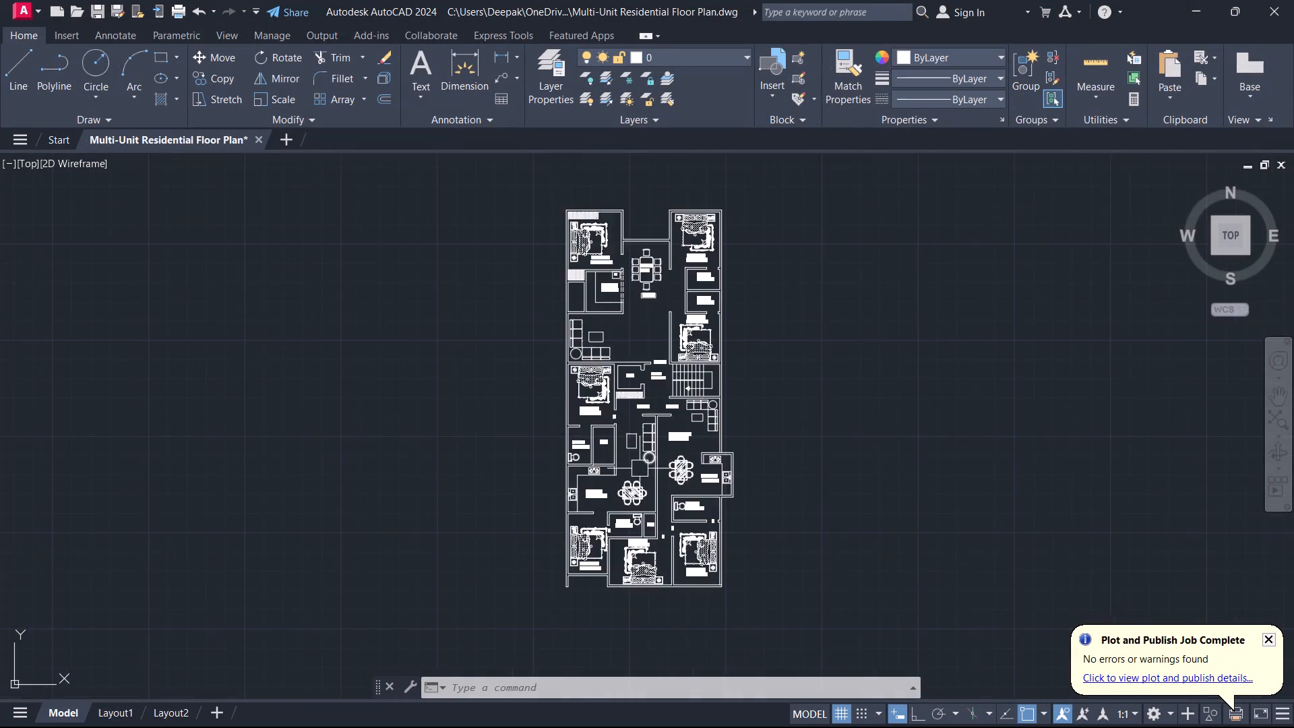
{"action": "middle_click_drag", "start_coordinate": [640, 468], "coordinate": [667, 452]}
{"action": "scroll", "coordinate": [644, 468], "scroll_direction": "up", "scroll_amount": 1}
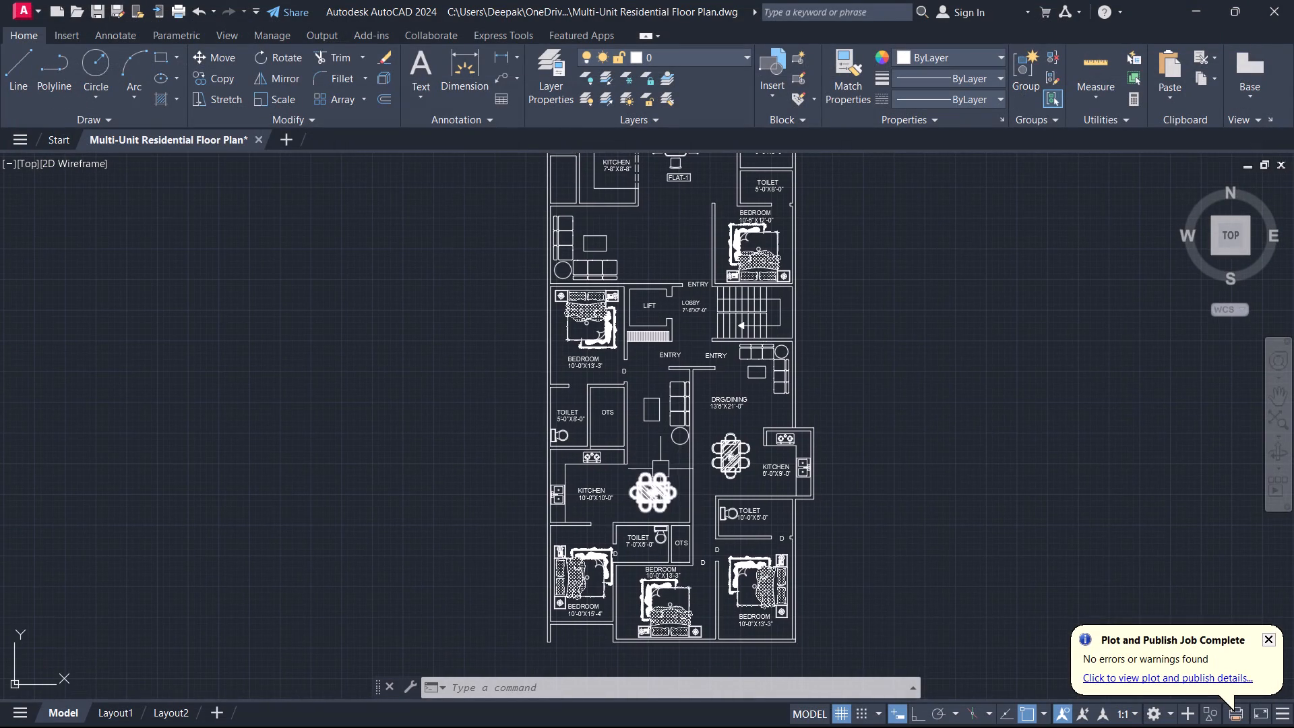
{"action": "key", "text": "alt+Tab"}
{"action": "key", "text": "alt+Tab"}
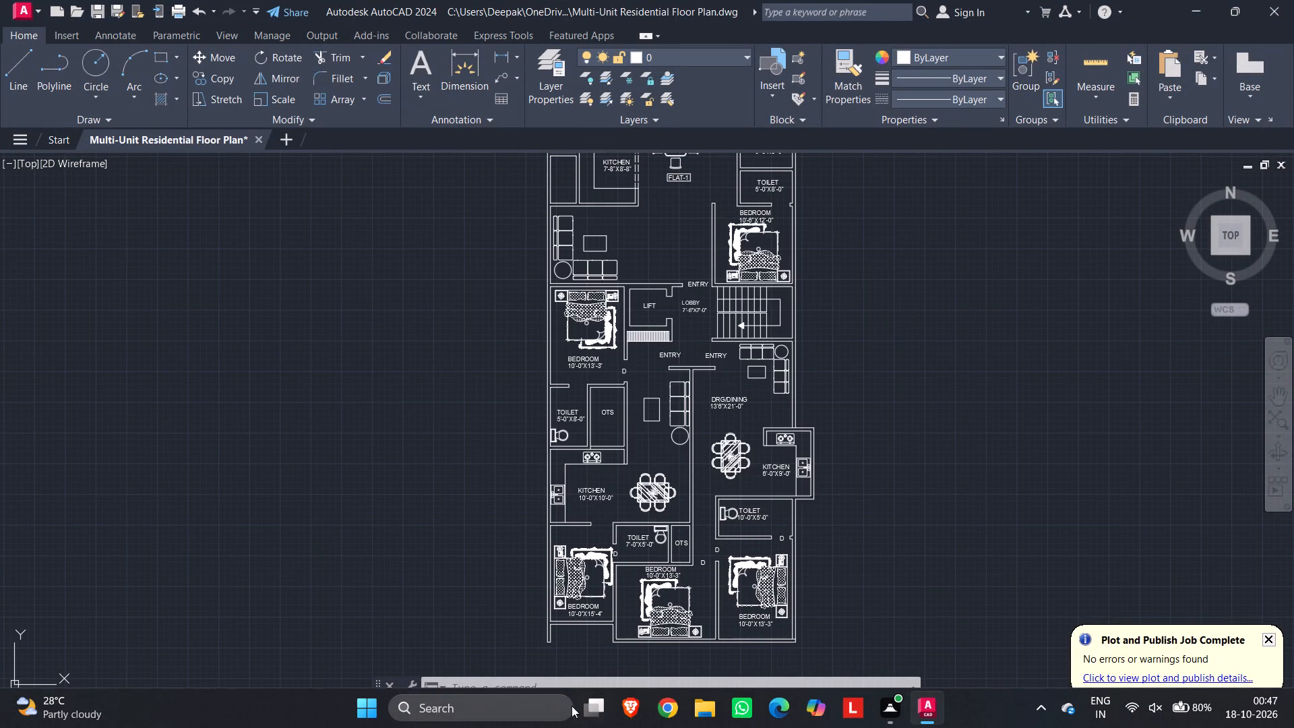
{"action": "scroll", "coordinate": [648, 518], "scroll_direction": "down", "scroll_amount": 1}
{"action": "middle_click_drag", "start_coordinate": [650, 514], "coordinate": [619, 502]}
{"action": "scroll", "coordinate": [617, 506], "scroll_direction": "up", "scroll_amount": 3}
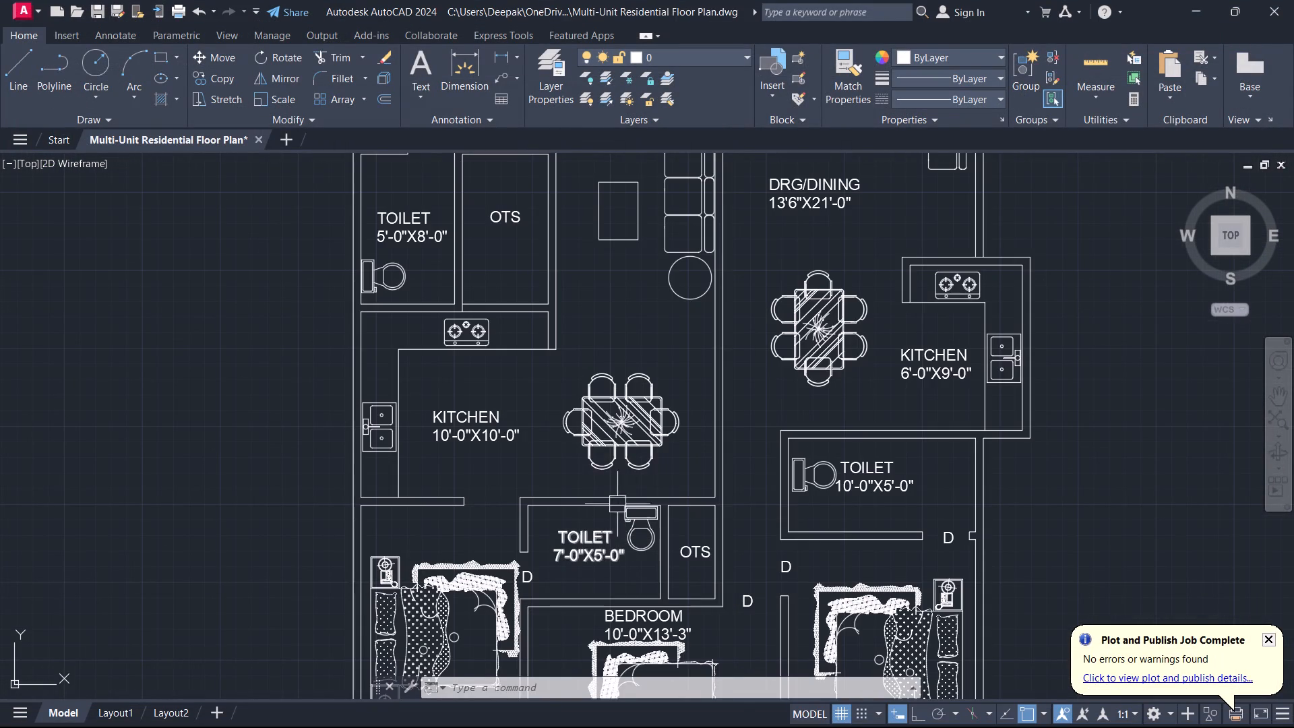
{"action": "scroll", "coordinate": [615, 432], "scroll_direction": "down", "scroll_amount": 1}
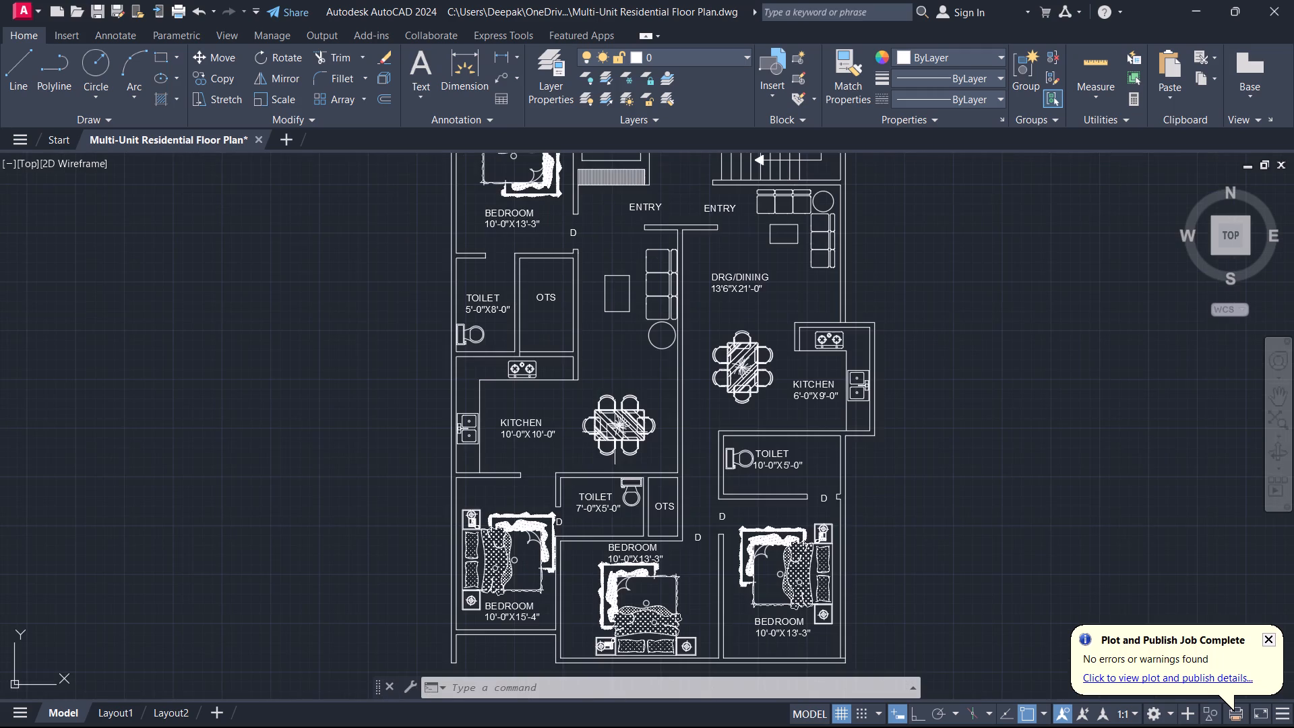
Save the Multi-Unit Residential Floor Plan drawing.
{"action": "key", "text": "ctrl+s"}
{"action": "scroll", "coordinate": [615, 432], "scroll_direction": "down", "scroll_amount": 1}
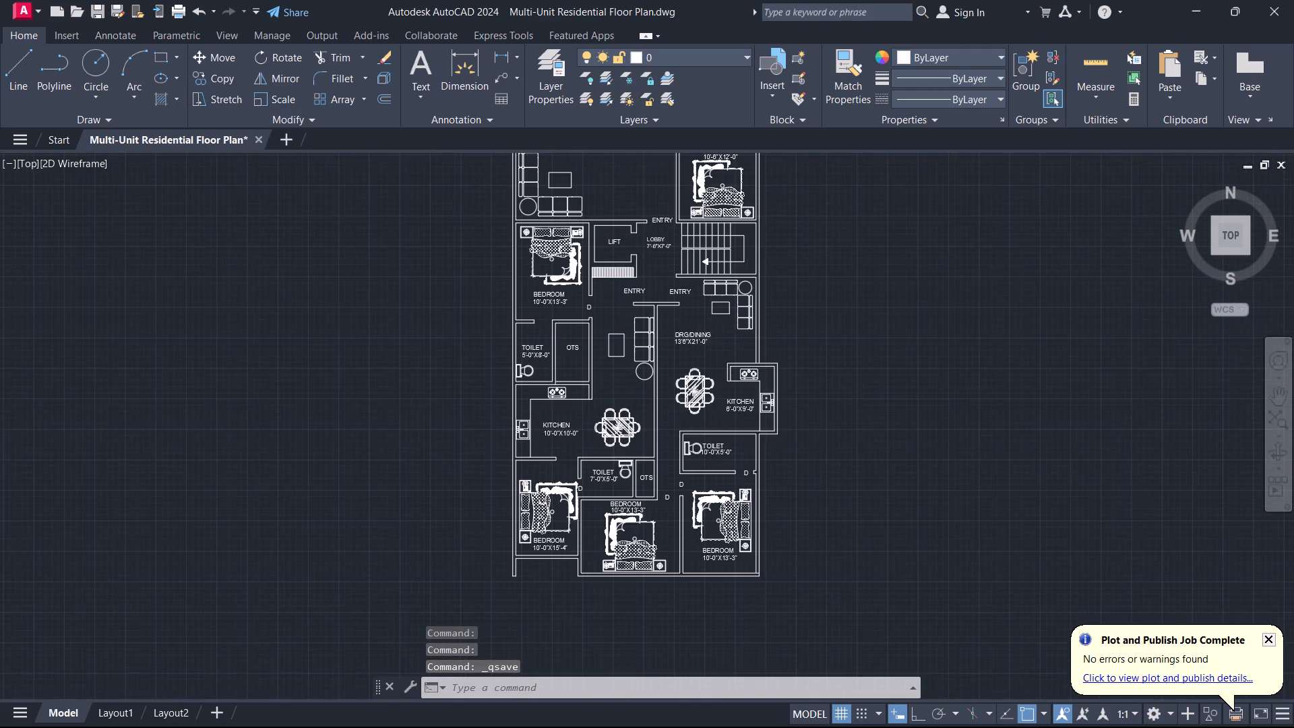
{"action": "scroll", "coordinate": [615, 432], "scroll_direction": "down", "scroll_amount": 1}
{"action": "middle_click_drag", "start_coordinate": [613, 419], "coordinate": [603, 497]}
{"action": "key", "text": "ctrl+s"}
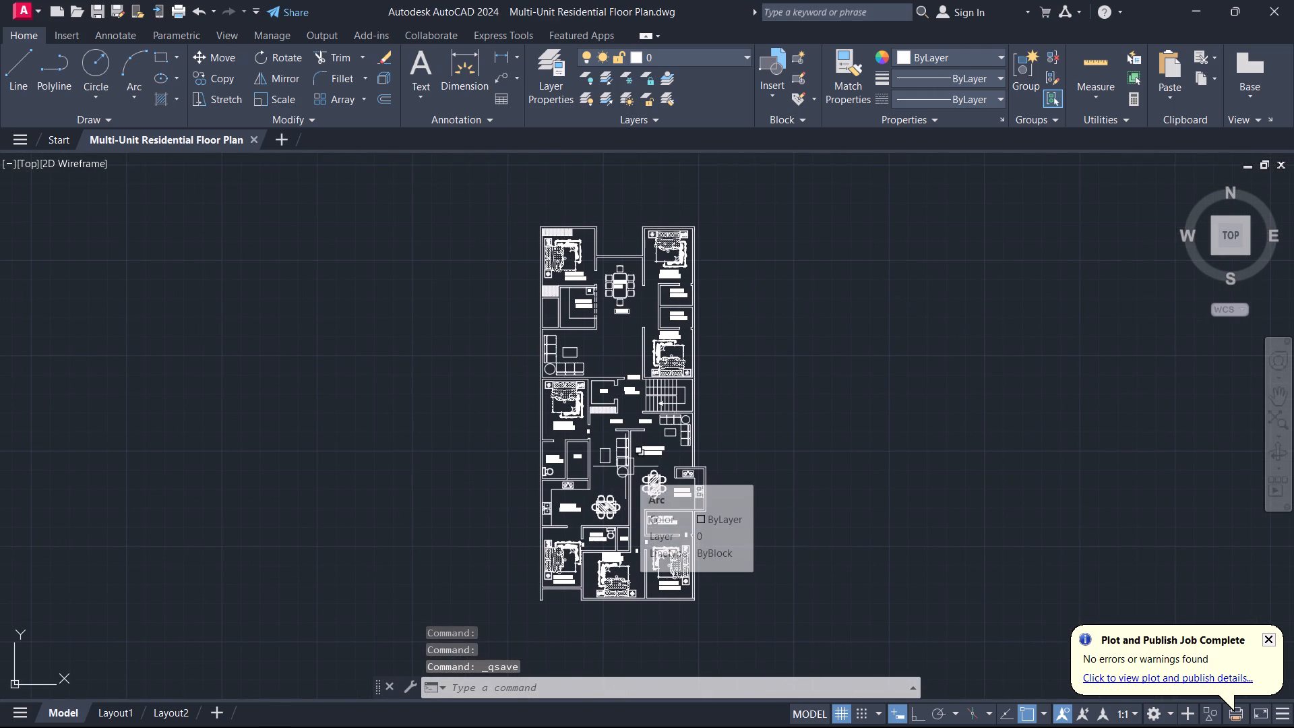
Turn off command log file recording with LOGFILEOFF.
{"action": "type", "text": "LOG"}
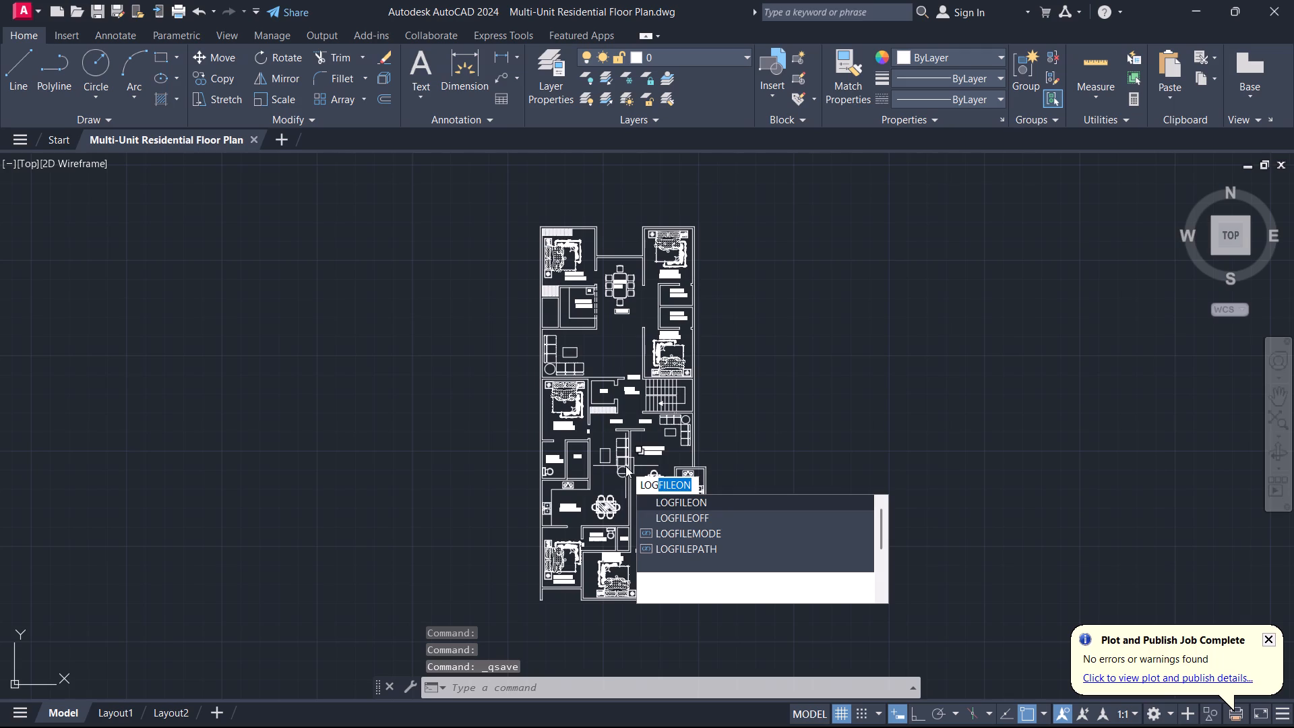
{"action": "key", "text": "Down"}
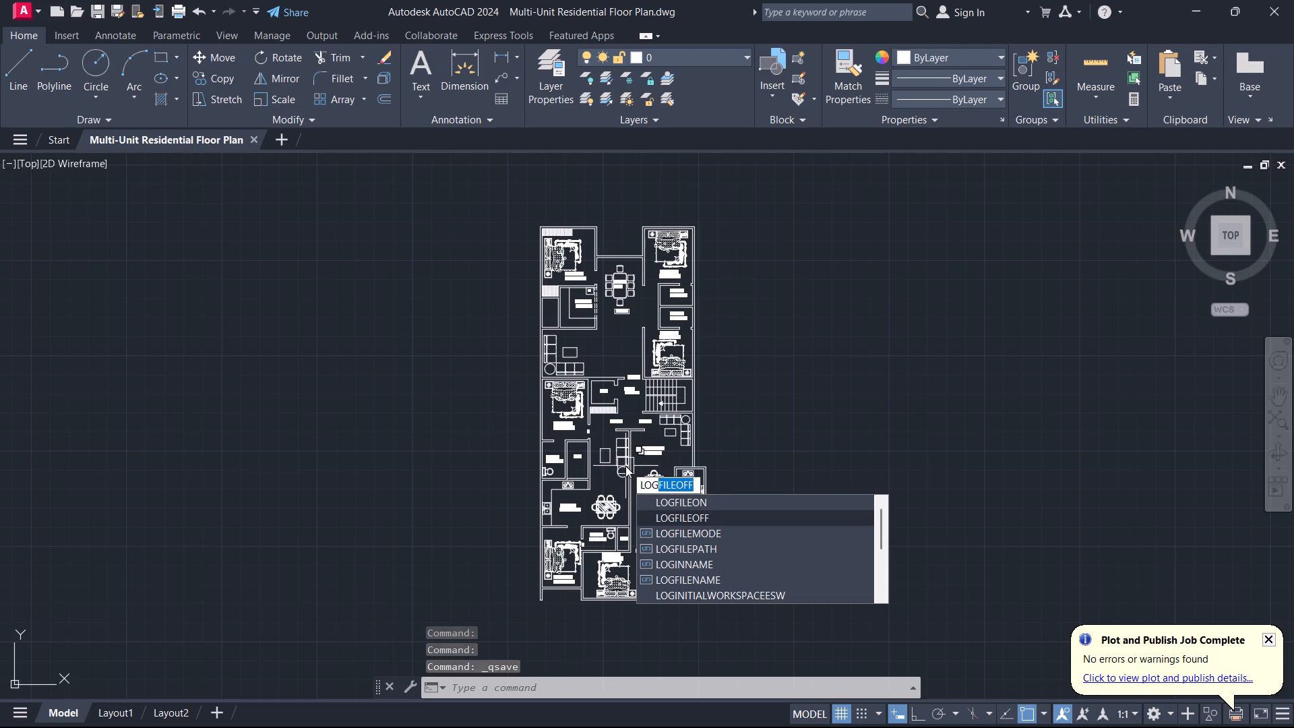
{"action": "key", "text": "Return"}
Close AutoCAD.
{"action": "left_click", "coordinate": [1293, 0]}
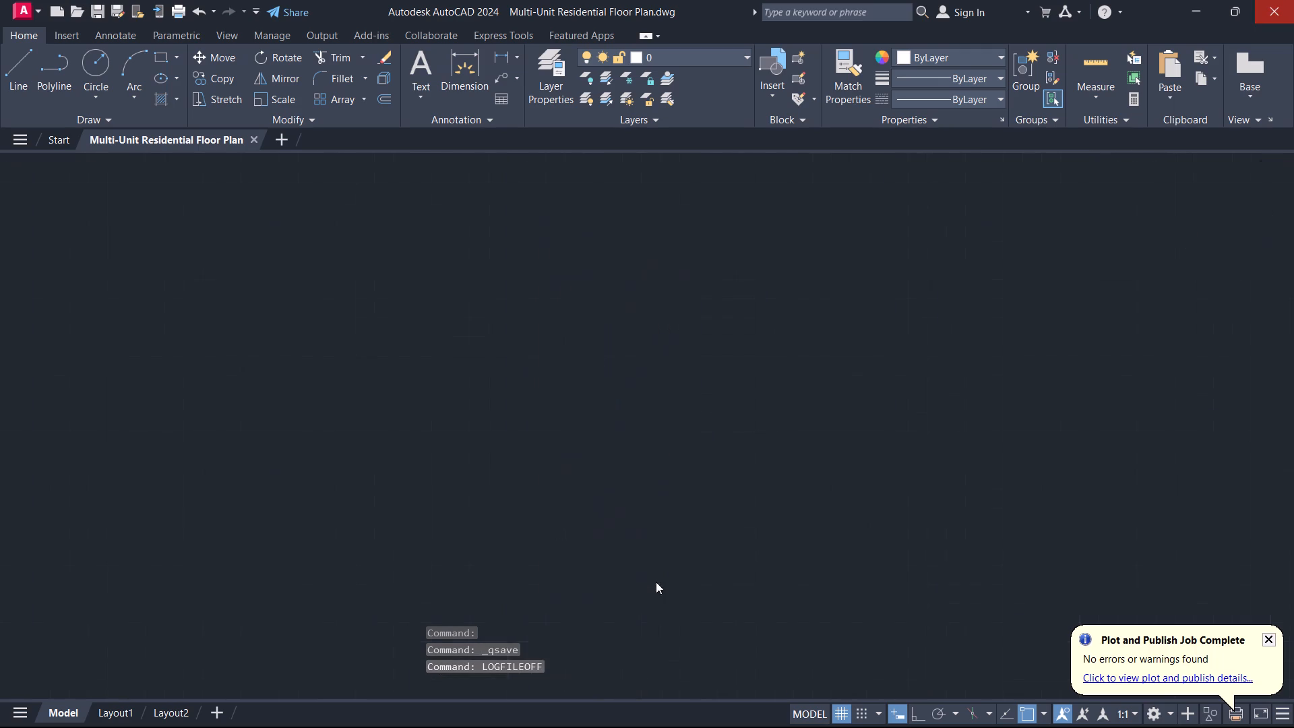